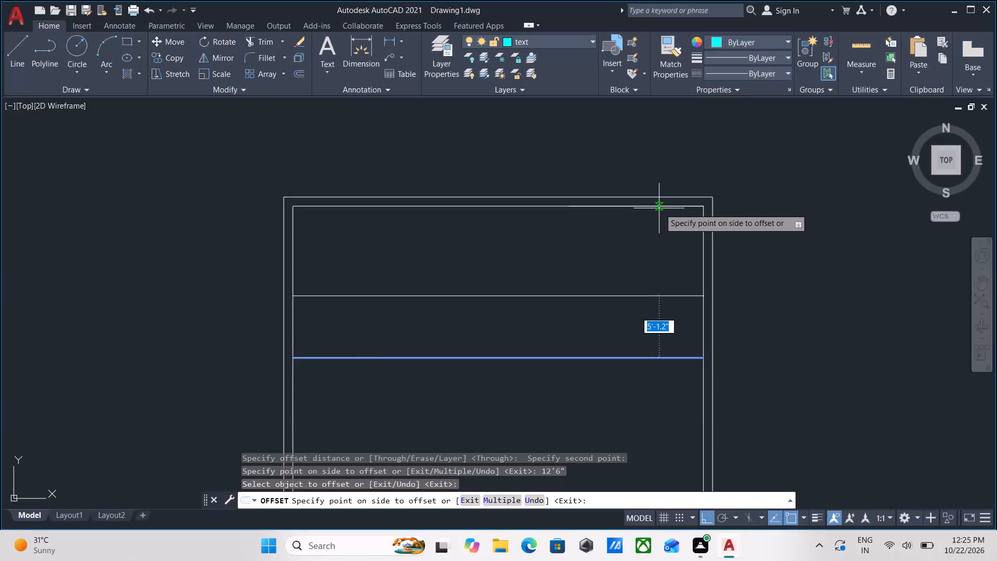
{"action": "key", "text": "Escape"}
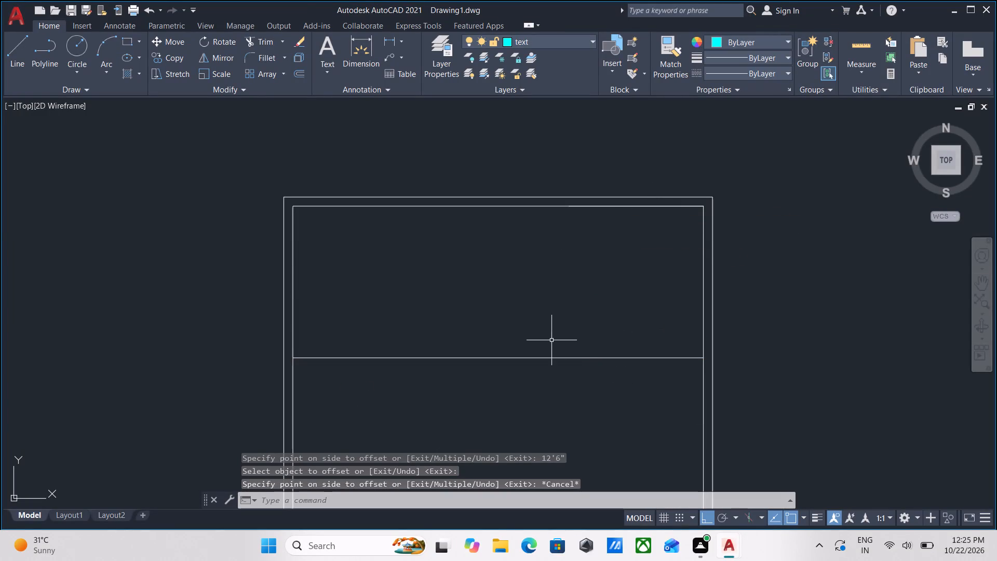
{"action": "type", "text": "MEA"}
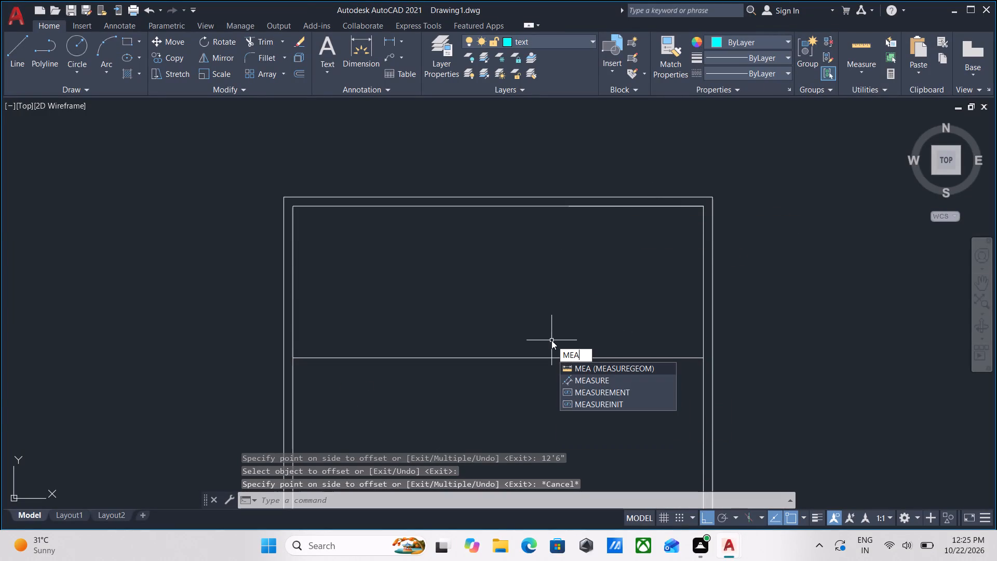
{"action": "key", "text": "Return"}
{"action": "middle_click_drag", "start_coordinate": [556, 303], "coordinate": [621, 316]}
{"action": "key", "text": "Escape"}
Offset the horizontal interior wall line 9" downward to form a double-line wall across the plan.
{"action": "left_click_drag", "start_coordinate": [612, 398], "coordinate": [611, 388]}
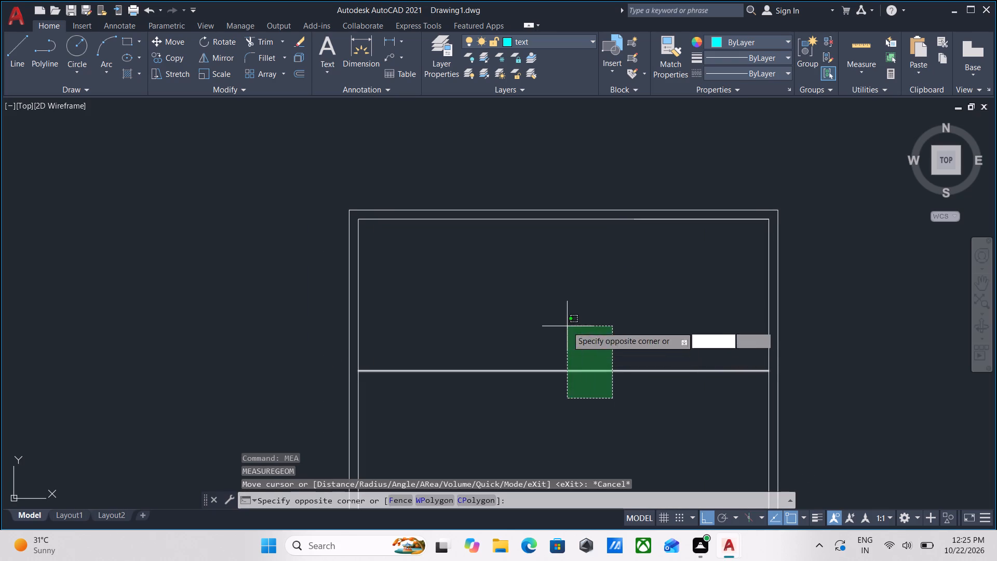
{"action": "left_click", "coordinate": [567, 326]}
{"action": "key", "text": "o"}
{"action": "key", "text": "Return"}
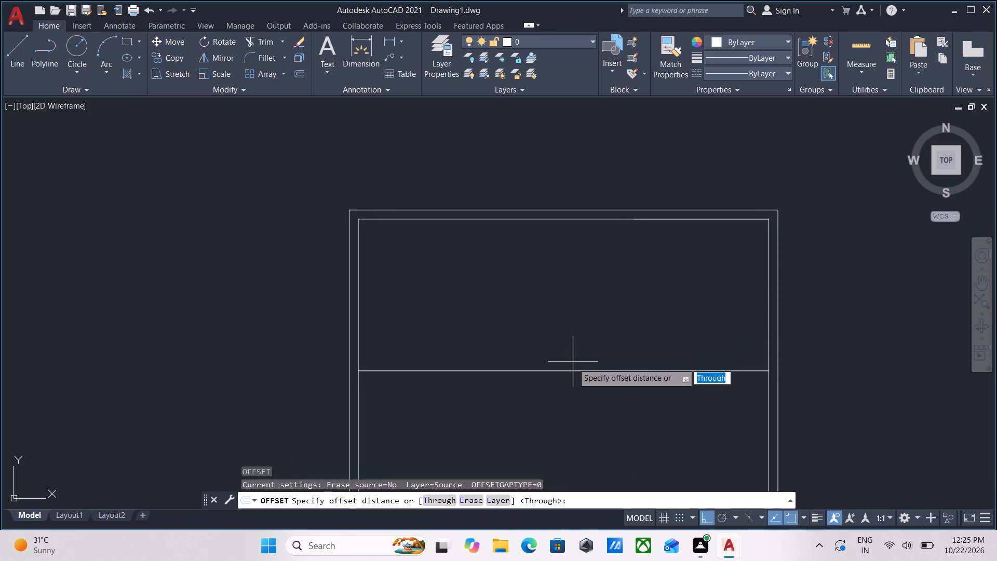
{"action": "left_click", "coordinate": [573, 371]}
{"action": "left_click", "coordinate": [573, 390]}
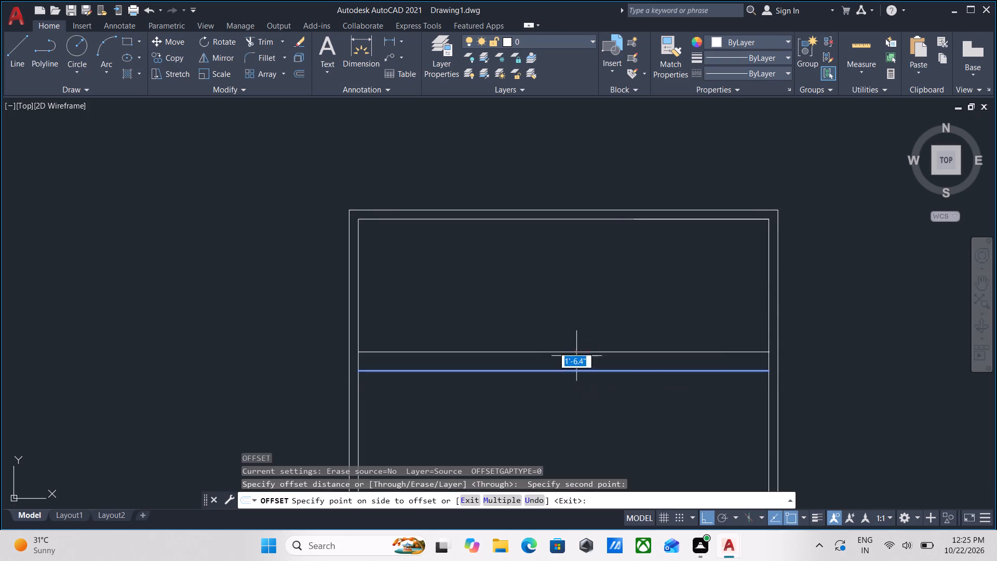
{"action": "key", "text": "9"}
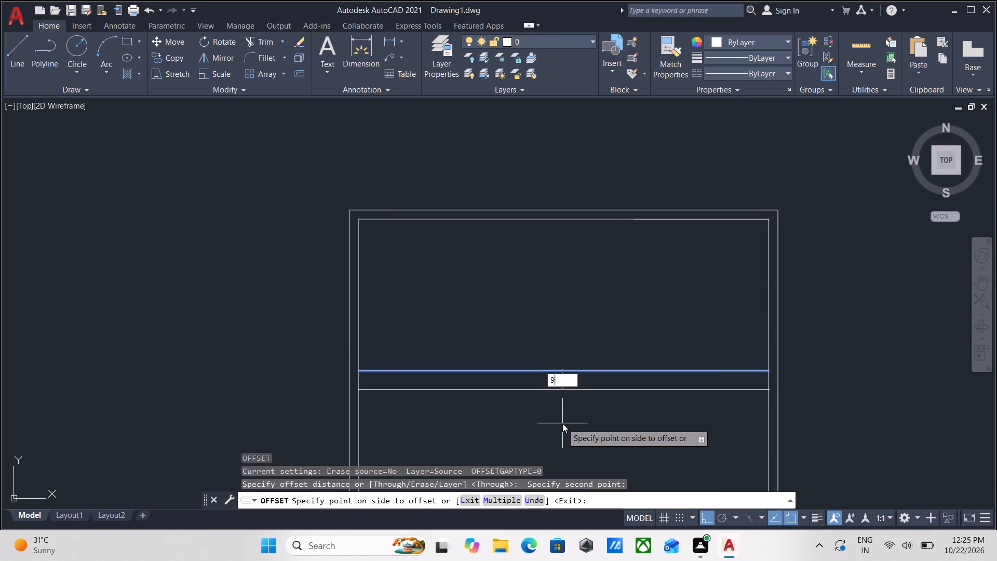
{"action": "key", "text": "shift+quotedbl"}
{"action": "key", "text": "Return"}
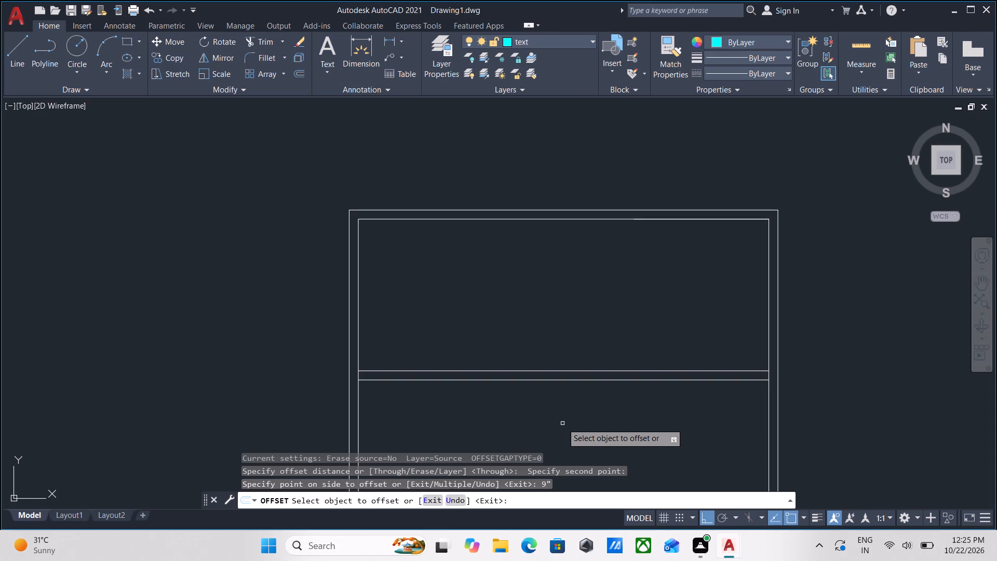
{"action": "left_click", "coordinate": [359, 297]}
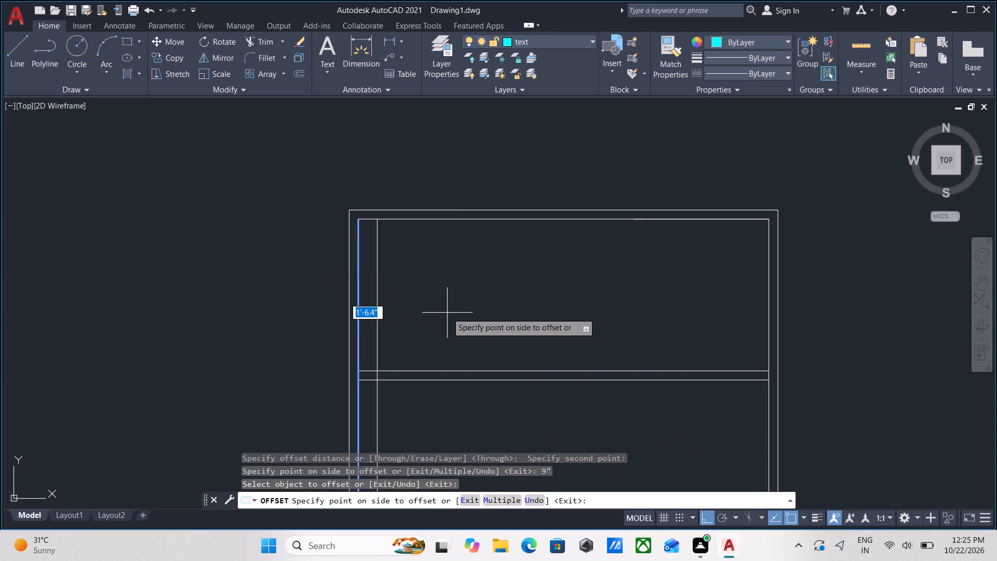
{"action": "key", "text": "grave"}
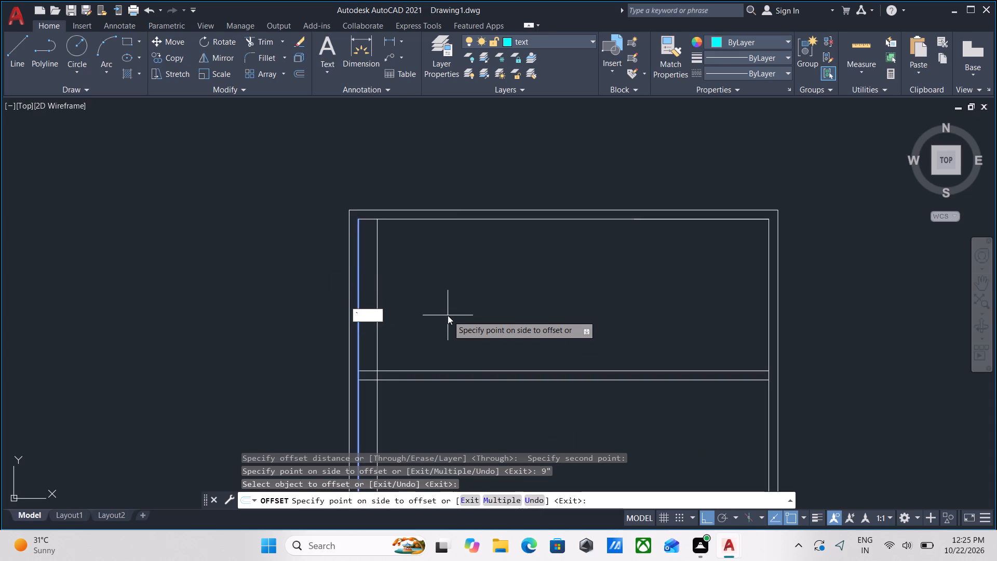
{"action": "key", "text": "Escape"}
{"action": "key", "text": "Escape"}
Trim the left outer wall's inner line between the two horizontal interior wall lines.
{"action": "middle_click_drag", "start_coordinate": [392, 310], "coordinate": [576, 305]}
{"action": "middle_click_drag", "start_coordinate": [533, 312], "coordinate": [542, 306]}
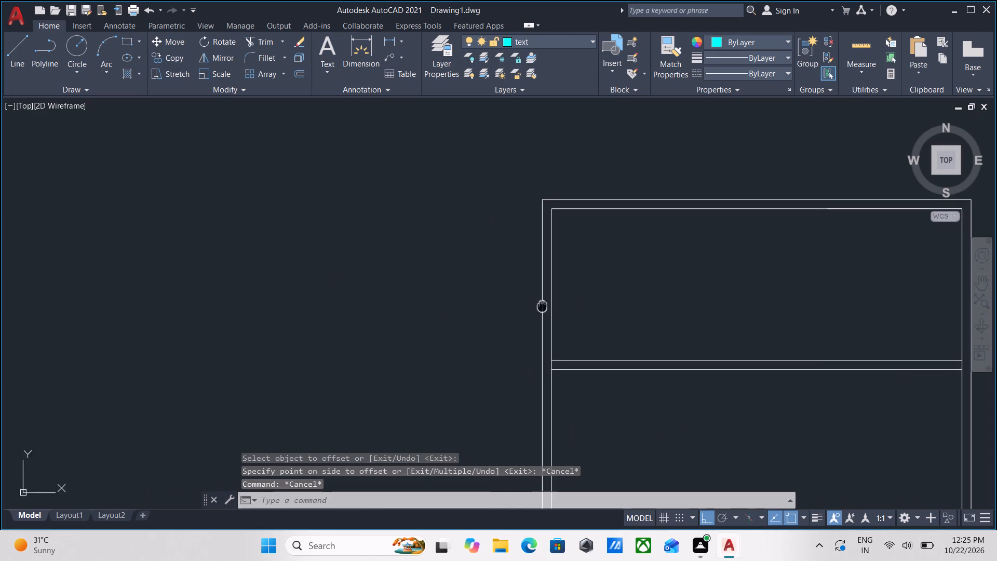
{"action": "type", "text": "TR"}
{"action": "key", "text": "Return"}
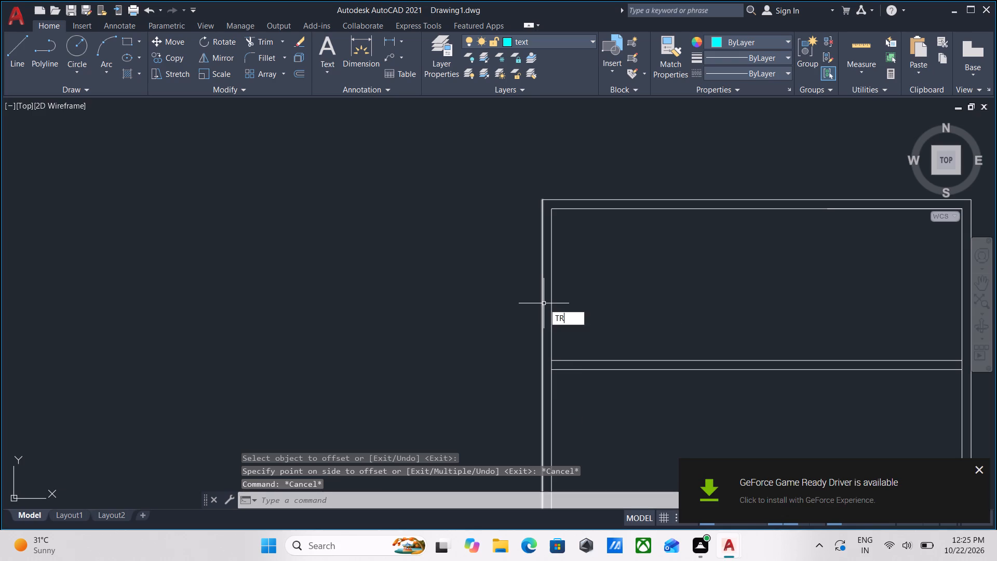
{"action": "scroll", "coordinate": [567, 351], "scroll_direction": "up", "scroll_amount": 3}
{"action": "left_click", "coordinate": [533, 392]}
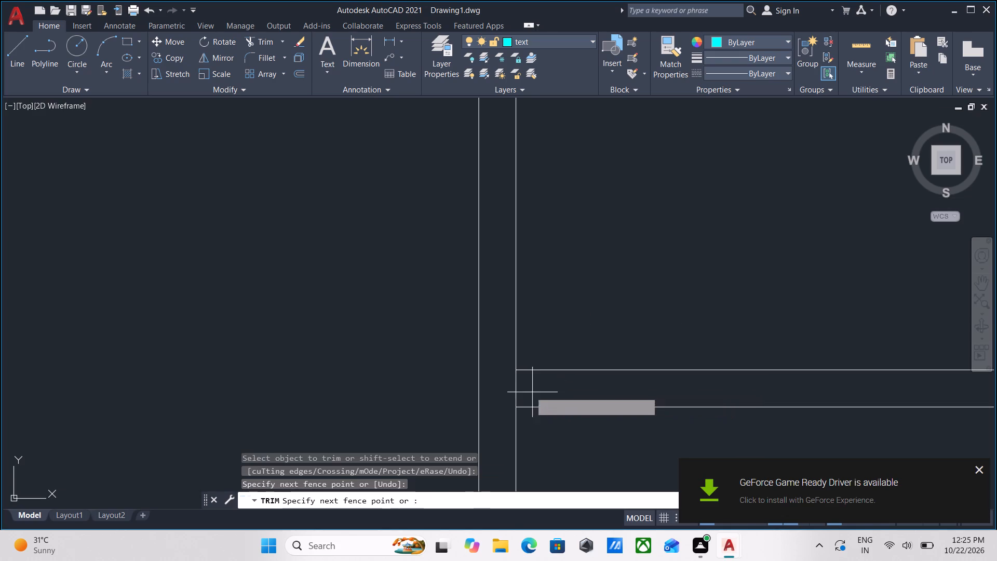
{"action": "left_click", "coordinate": [497, 379]}
{"action": "key", "text": "Escape"}
{"action": "scroll", "coordinate": [561, 317], "scroll_direction": "down", "scroll_amount": 2}
{"action": "middle_click_drag", "start_coordinate": [561, 317], "coordinate": [564, 336]}
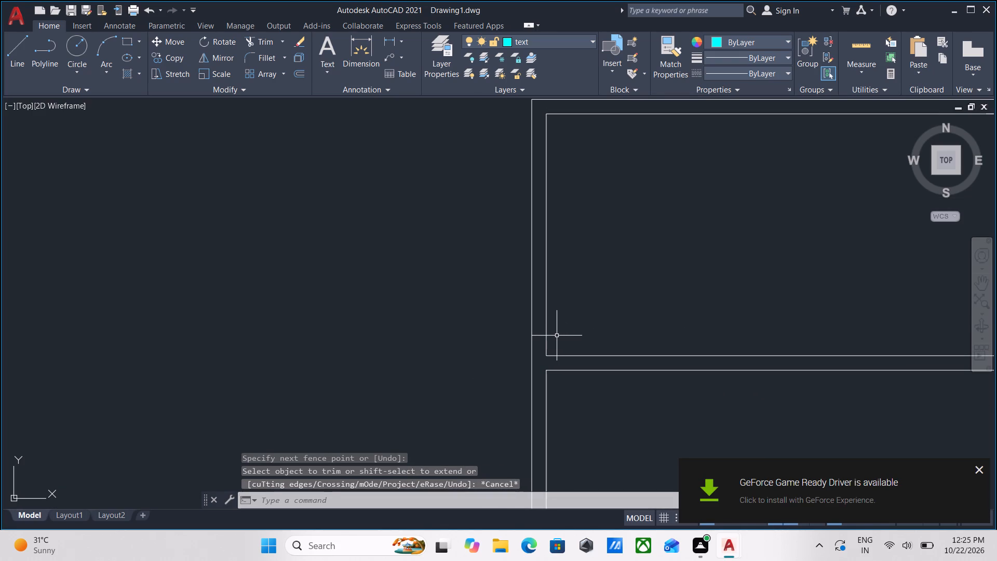
Offset the left outer wall's inner line in the upper room 14' to the right.
{"action": "left_click", "coordinate": [560, 319]}
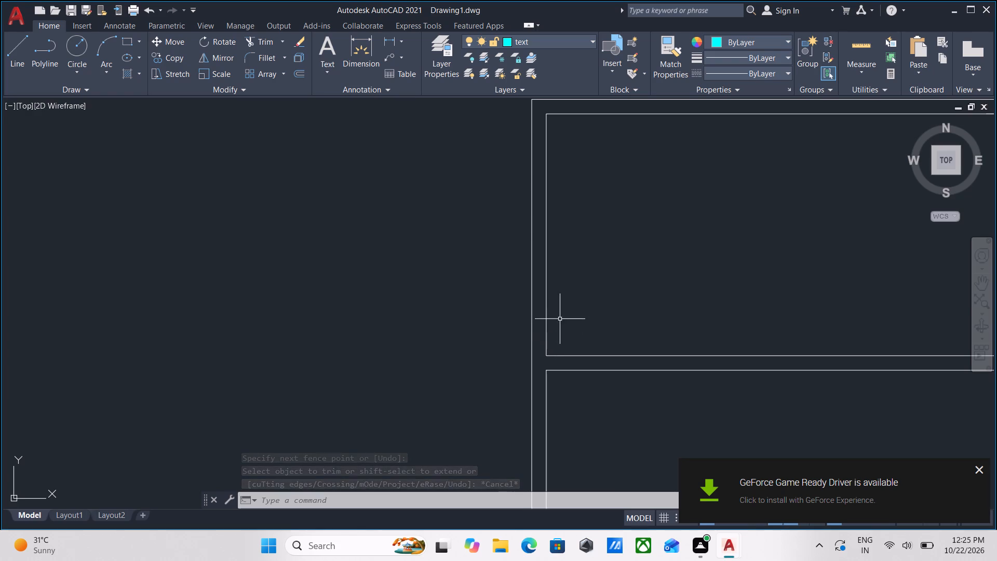
{"action": "left_click", "coordinate": [541, 274]}
{"action": "key", "text": "o"}
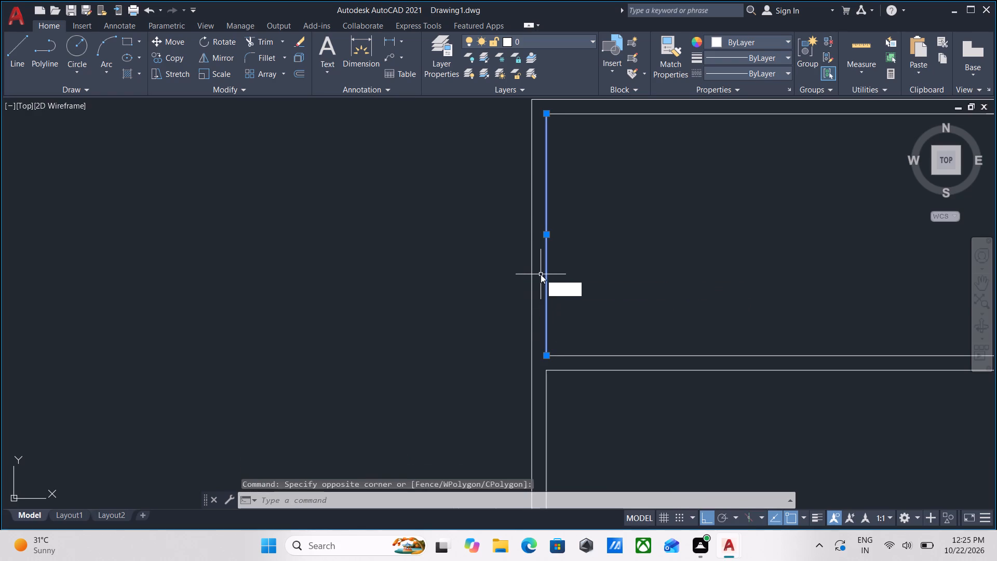
{"action": "key", "text": "Return"}
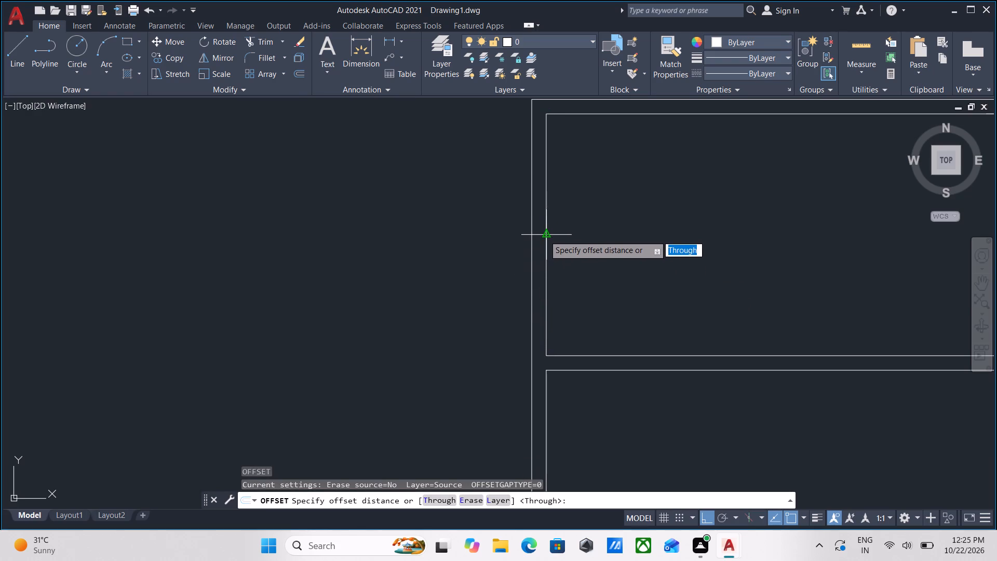
{"action": "left_click", "coordinate": [544, 235]}
{"action": "left_click", "coordinate": [665, 235]}
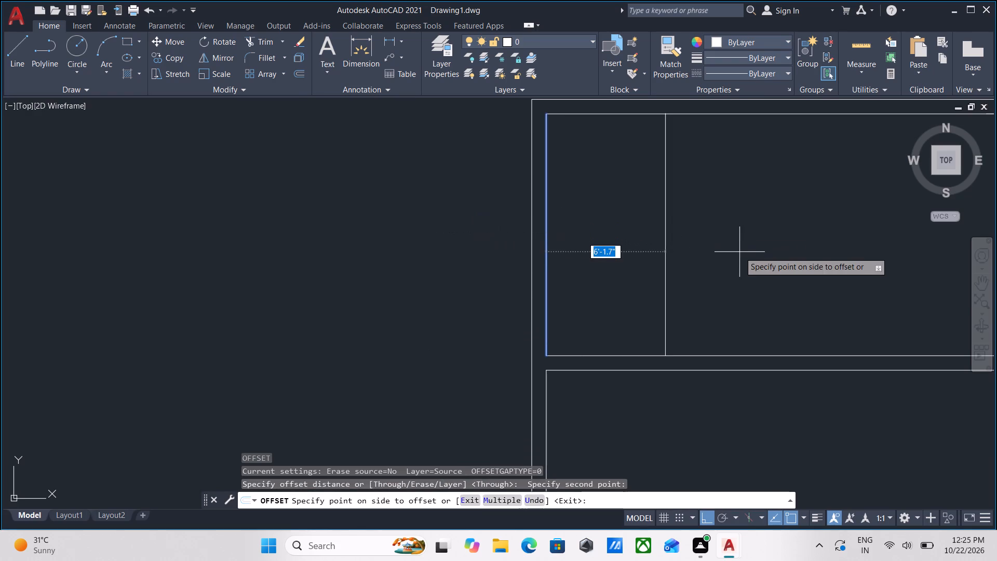
{"action": "type", "text": "14'"}
{"action": "key", "text": "Return"}
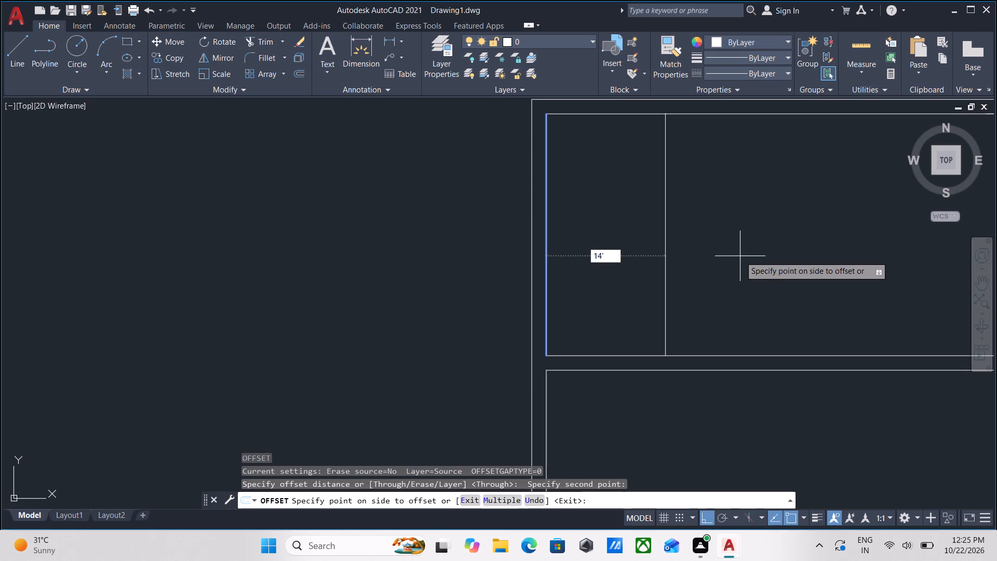
Offset the new vertical interior line 5" to the right to give the partition its thickness.
{"action": "scroll", "coordinate": [749, 251], "scroll_direction": "down", "scroll_amount": 2}
{"action": "middle_click_drag", "start_coordinate": [749, 251], "coordinate": [667, 244]}
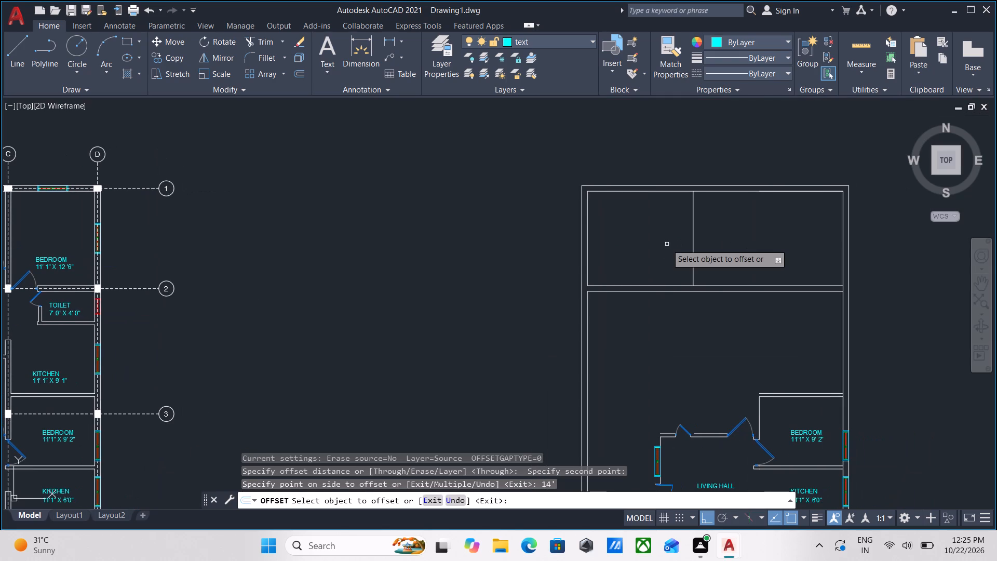
{"action": "left_click", "coordinate": [695, 241]}
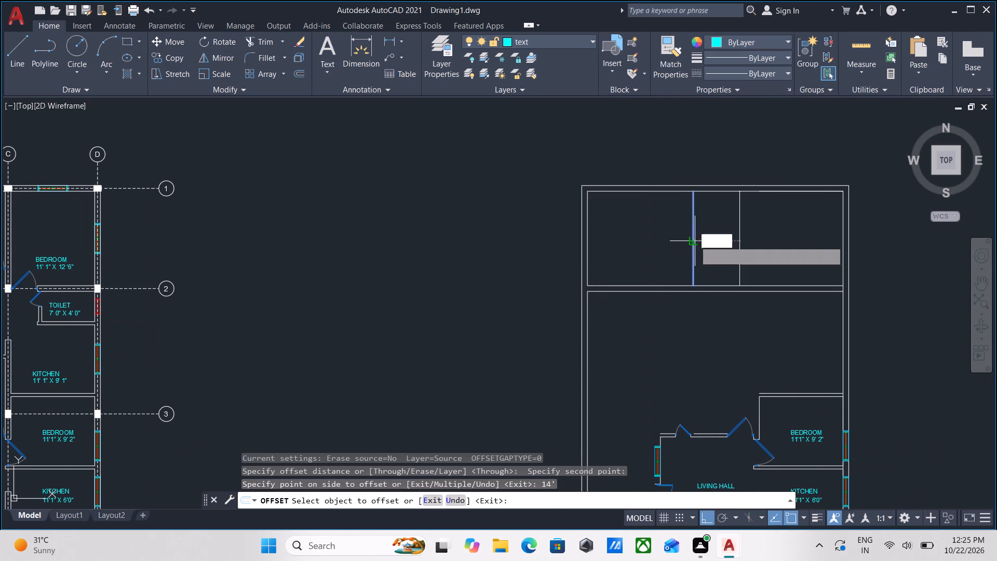
{"action": "key", "text": "5"}
{"action": "key", "text": "Return"}
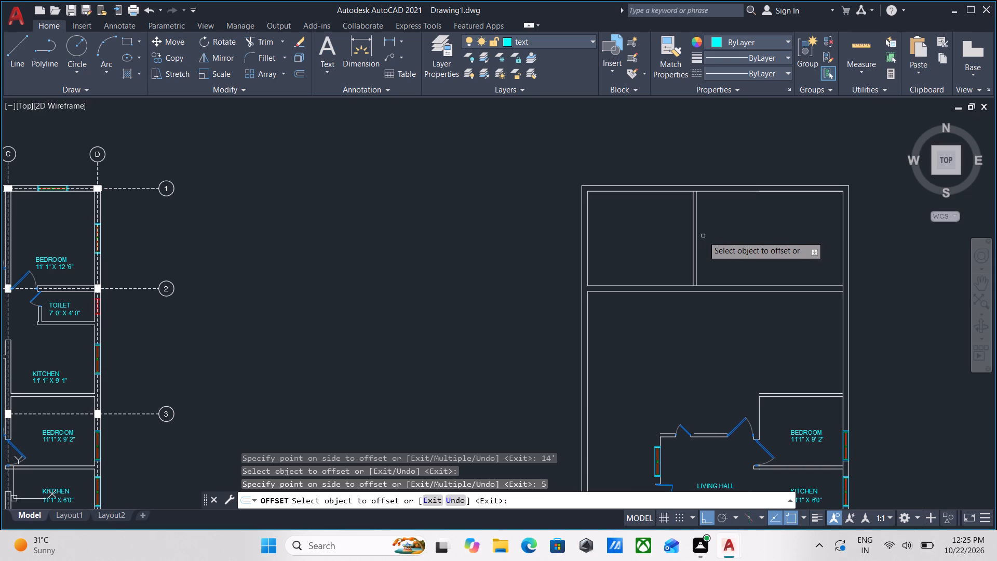
{"action": "left_click", "coordinate": [843, 252]}
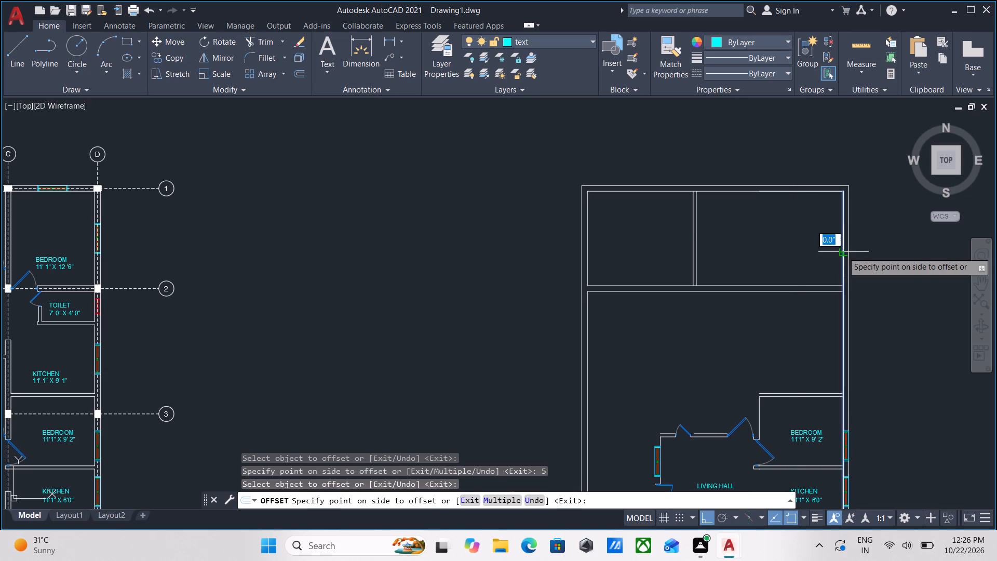
{"action": "key", "text": "Escape"}
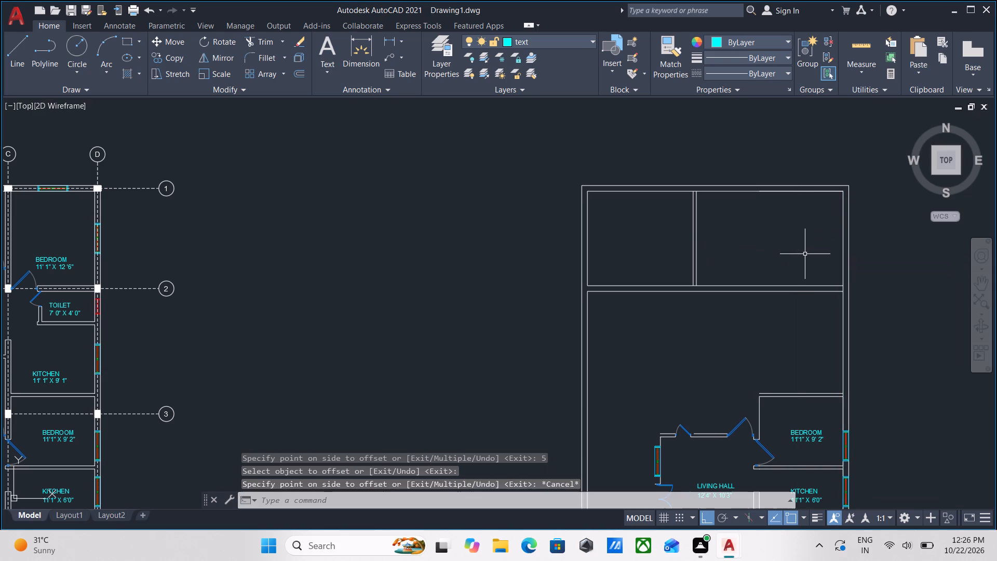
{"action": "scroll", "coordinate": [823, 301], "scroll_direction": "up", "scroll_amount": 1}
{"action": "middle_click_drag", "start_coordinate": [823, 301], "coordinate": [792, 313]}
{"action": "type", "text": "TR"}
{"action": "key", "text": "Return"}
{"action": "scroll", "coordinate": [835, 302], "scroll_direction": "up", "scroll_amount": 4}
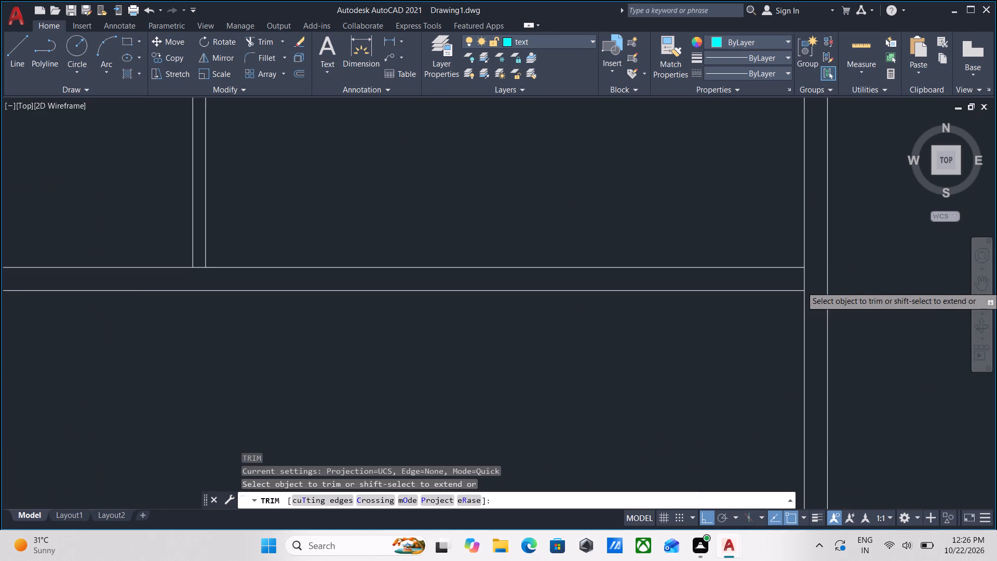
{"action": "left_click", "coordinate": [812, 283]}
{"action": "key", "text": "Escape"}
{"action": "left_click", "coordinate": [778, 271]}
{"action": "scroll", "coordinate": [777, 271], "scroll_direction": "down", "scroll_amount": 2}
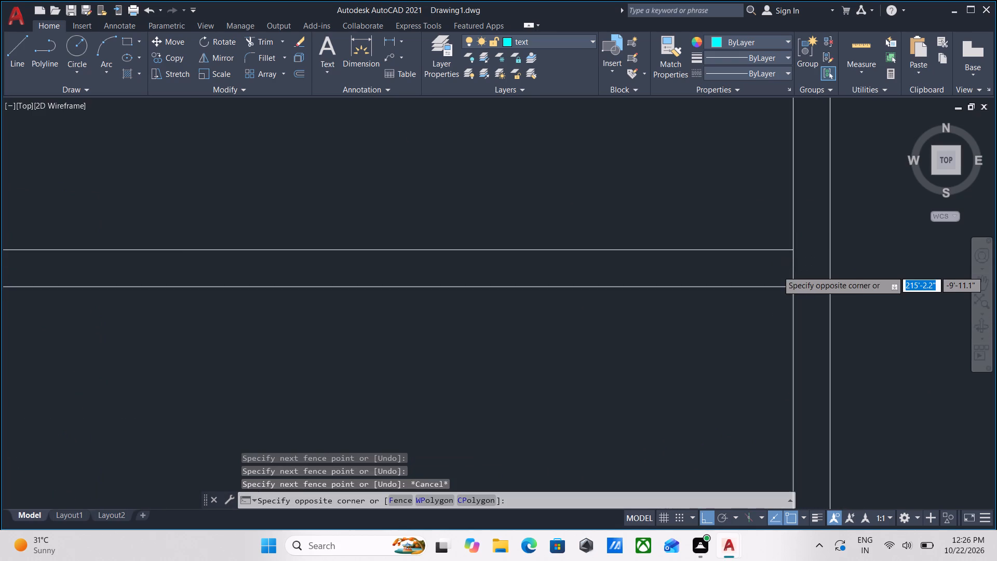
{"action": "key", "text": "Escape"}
Trim the right outer wall's inner line between the two horizontal interior wall lines.
{"action": "scroll", "coordinate": [783, 273], "scroll_direction": "down", "scroll_amount": 2}
{"action": "middle_click_drag", "start_coordinate": [783, 278], "coordinate": [798, 316]}
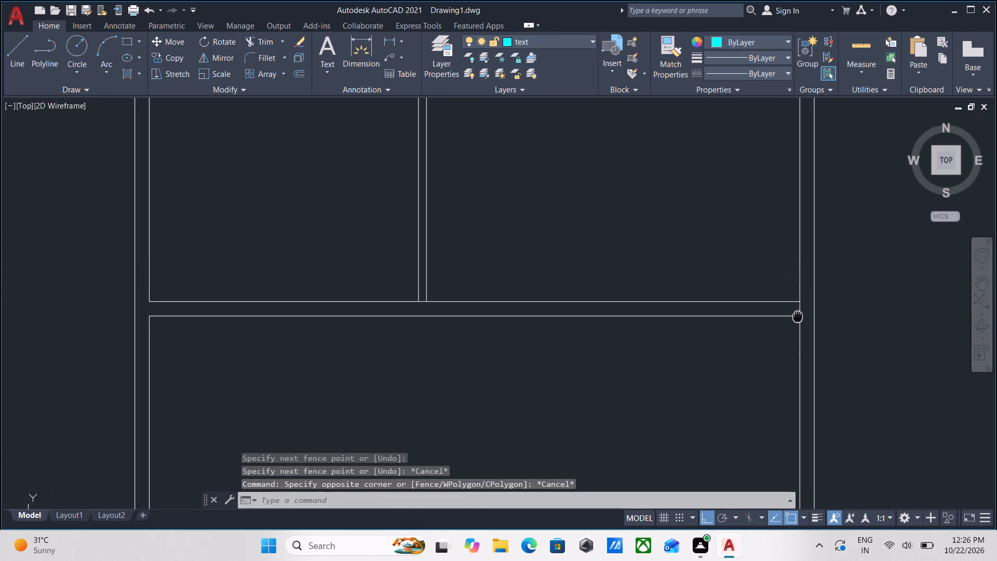
{"action": "type", "text": "TR"}
{"action": "key", "text": "Return"}
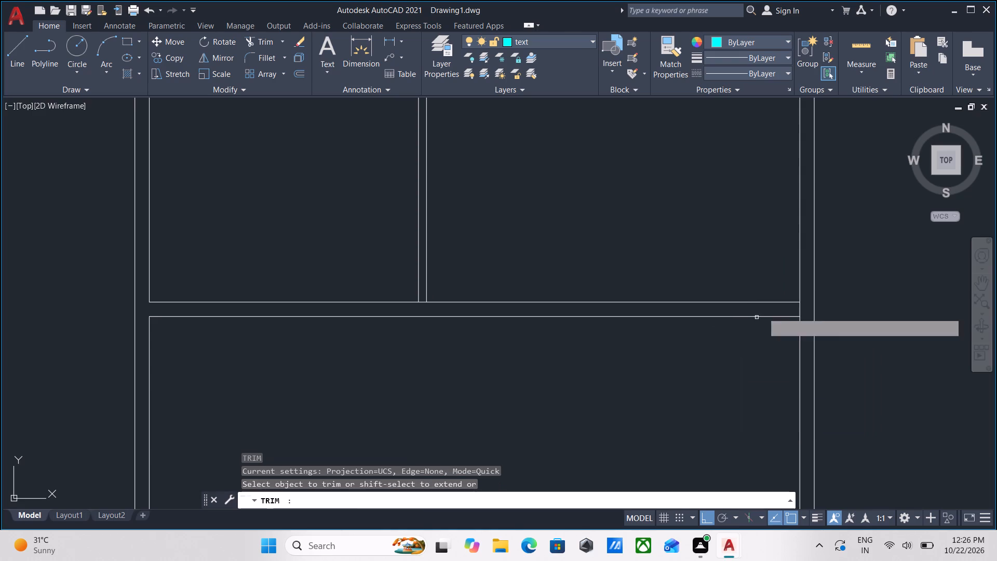
{"action": "scroll", "coordinate": [777, 303], "scroll_direction": "up", "scroll_amount": 2}
{"action": "scroll", "coordinate": [822, 320], "scroll_direction": "up", "scroll_amount": 2}
{"action": "left_click", "coordinate": [858, 305]}
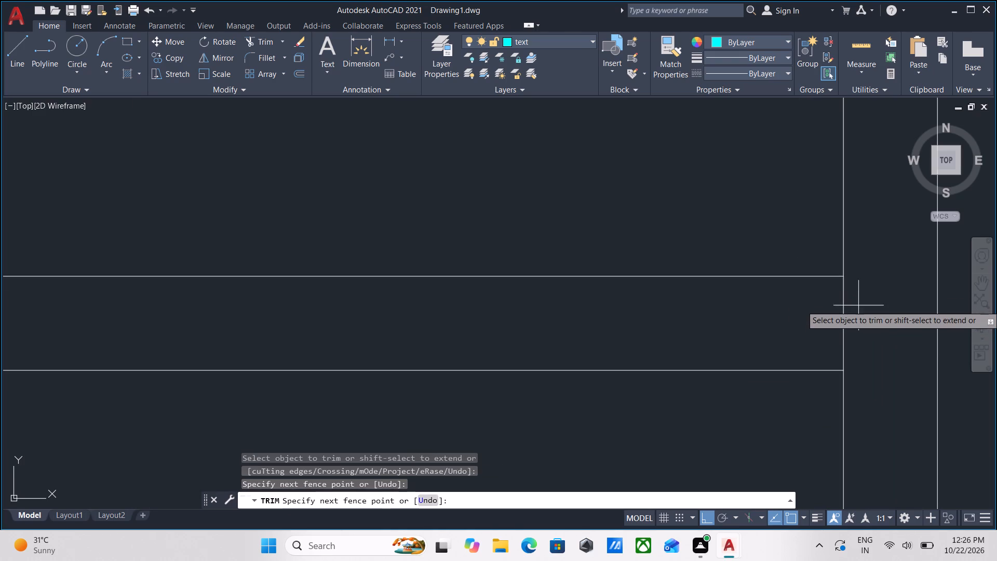
{"action": "left_click", "coordinate": [812, 310]}
{"action": "key", "text": "Escape"}
{"action": "scroll", "coordinate": [812, 310], "scroll_direction": "down", "scroll_amount": 3}
{"action": "middle_click_drag", "start_coordinate": [812, 310], "coordinate": [811, 392]}
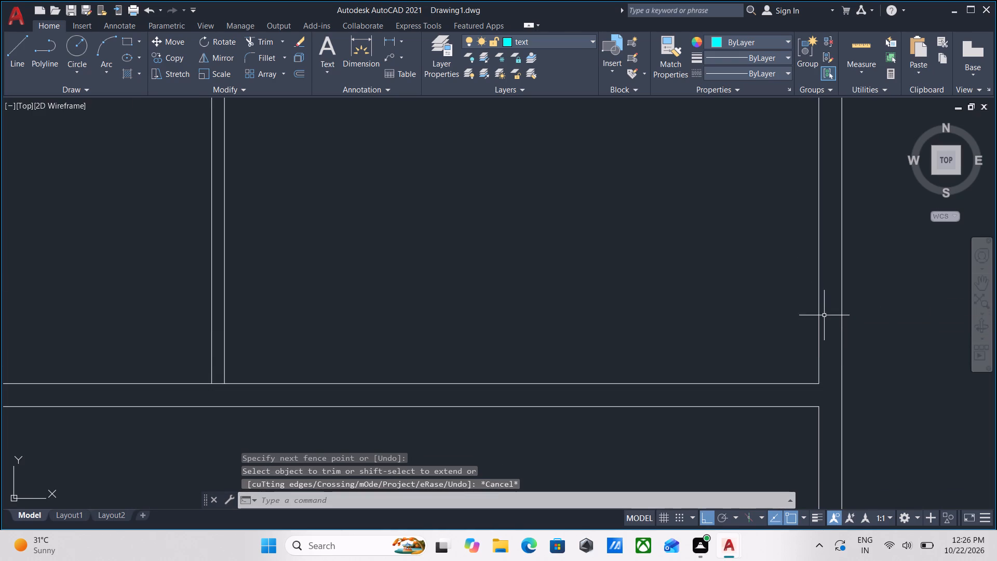
Offset the right outer wall's inner line in the upper room 11'1" to the left.
{"action": "left_click", "coordinate": [824, 315]}
{"action": "left_click", "coordinate": [806, 294]}
{"action": "scroll", "coordinate": [791, 294], "scroll_direction": "down", "scroll_amount": 1}
{"action": "middle_click_drag", "start_coordinate": [791, 295], "coordinate": [819, 377]}
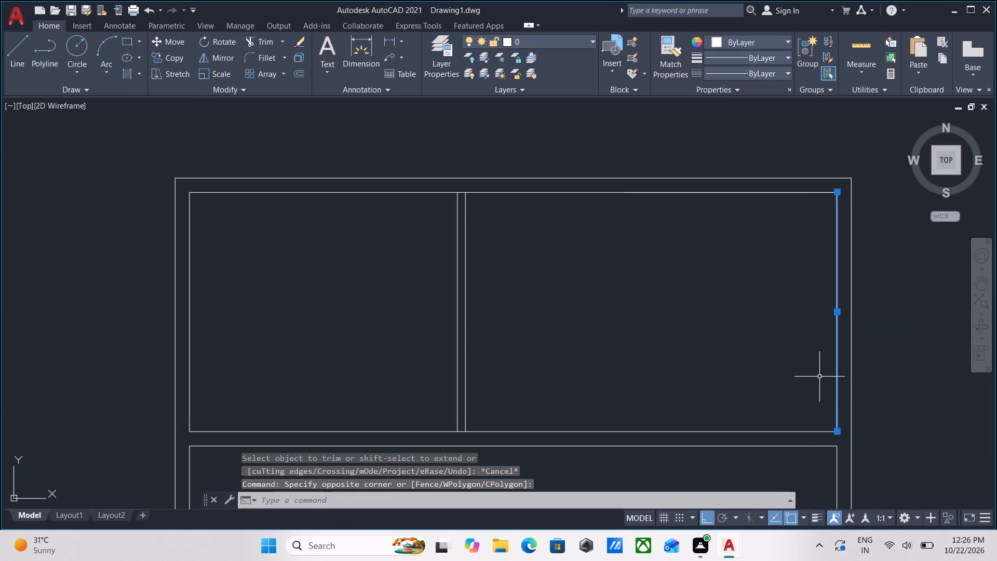
{"action": "key", "text": "o"}
{"action": "key", "text": "Return"}
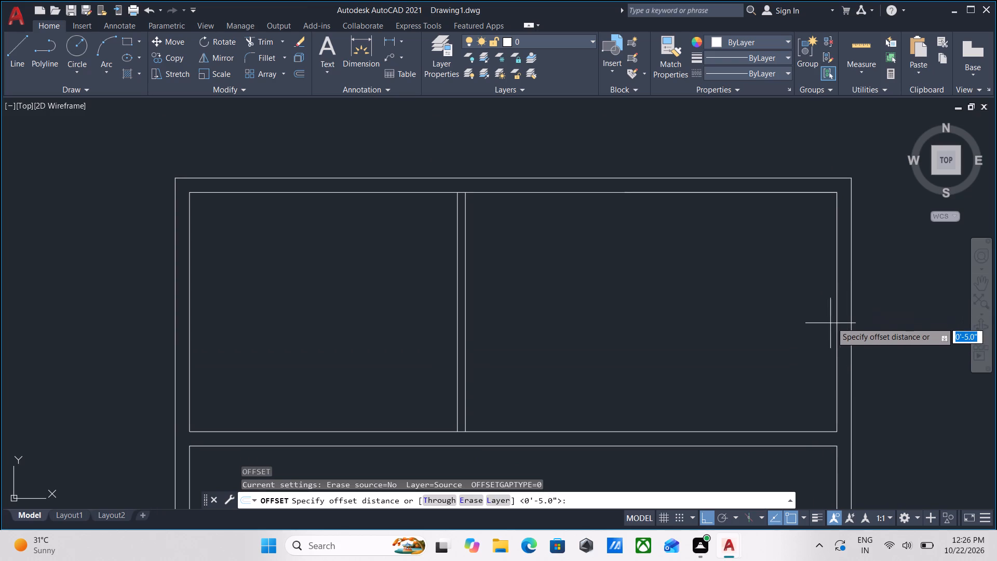
{"action": "left_click", "coordinate": [838, 312]}
{"action": "left_click", "coordinate": [763, 312]}
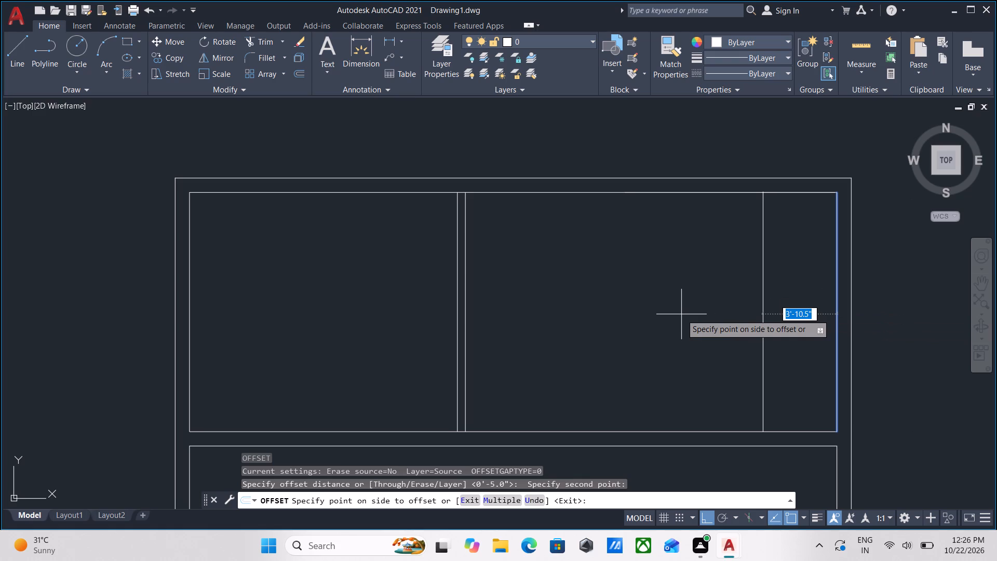
{"action": "type", "text": "11'"}
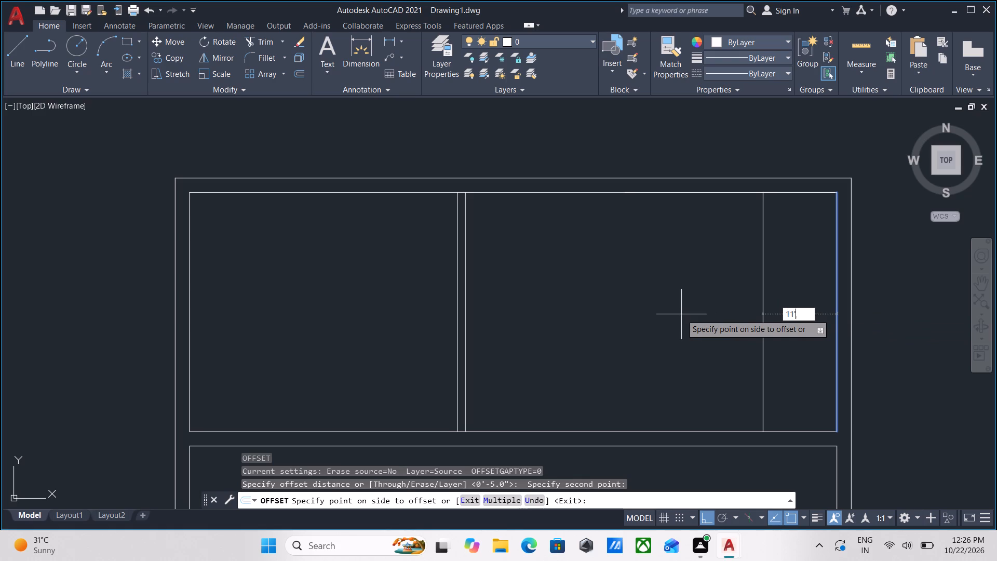
{"action": "key", "text": "1"}
{"action": "key", "text": "shift+quotedbl"}
{"action": "key", "text": "Return"}
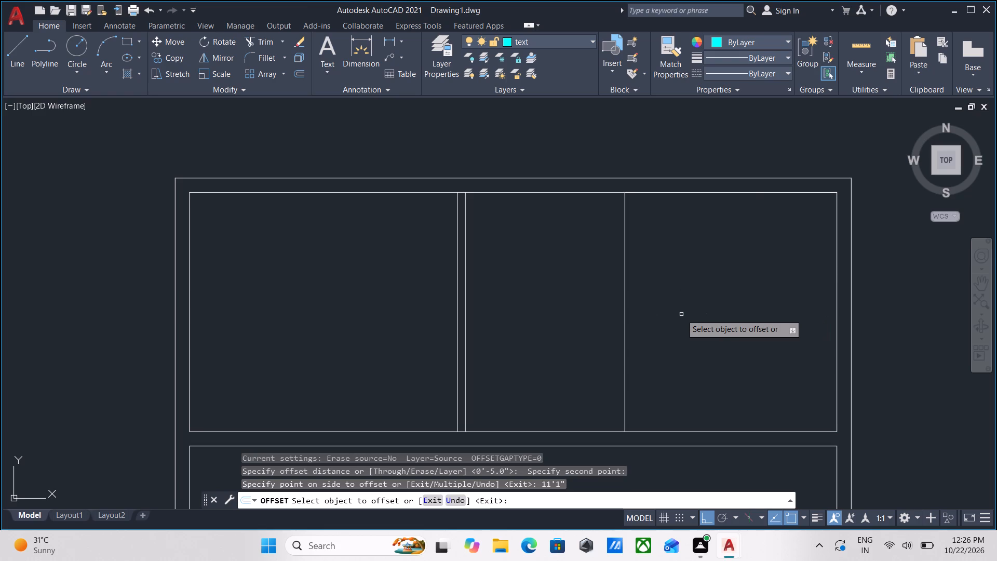
Offset the new vertical line in the upper room 5" to the left to give the second partition its thickness.
{"action": "left_click", "coordinate": [626, 311]}
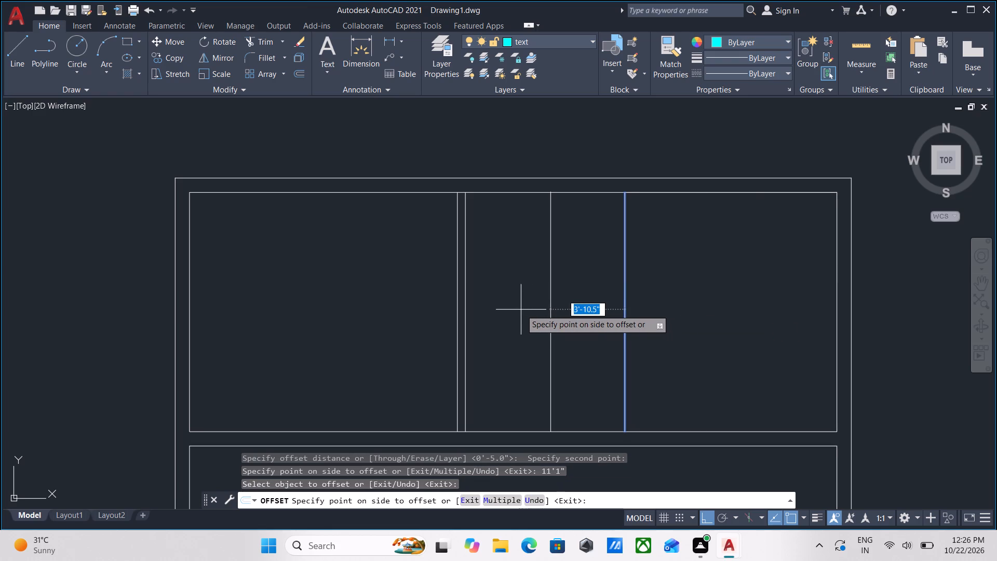
{"action": "key", "text": "5"}
{"action": "key", "text": "Return"}
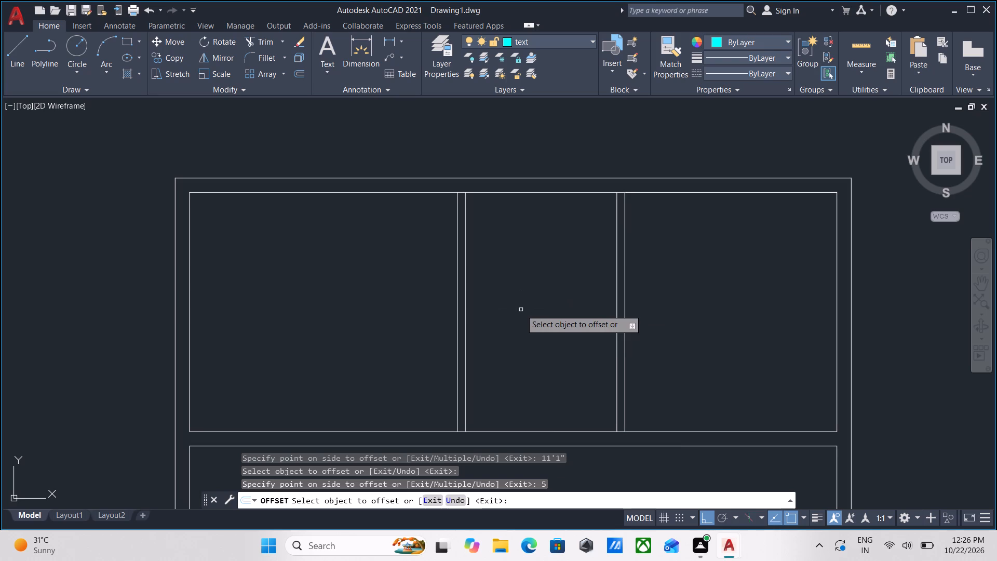
{"action": "middle_click_drag", "start_coordinate": [574, 400], "coordinate": [595, 375]}
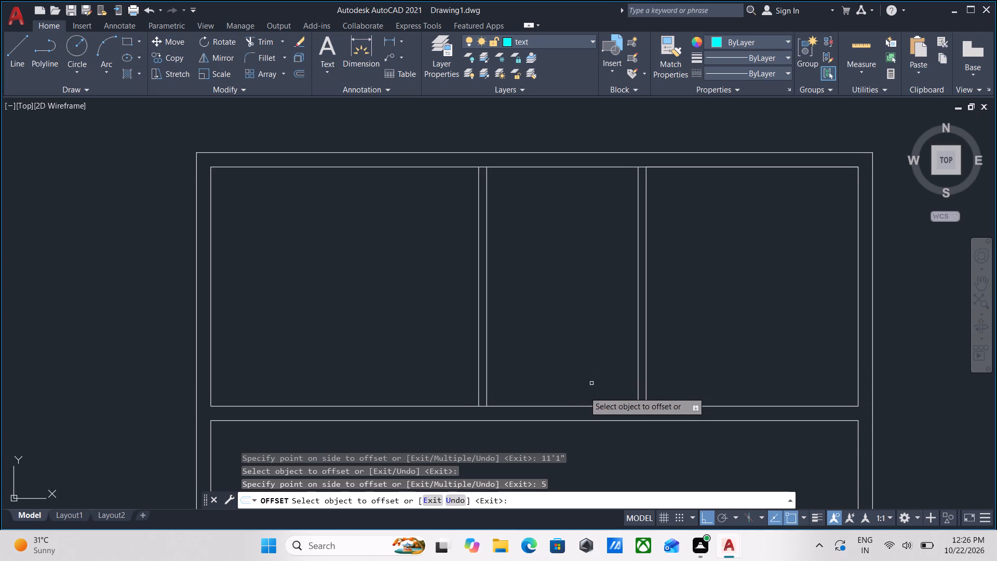
{"action": "key", "text": "Escape"}
Trim the upper room's bottom wall line between the two faces of each vertical partition.
{"action": "middle_click_drag", "start_coordinate": [532, 436], "coordinate": [561, 439]}
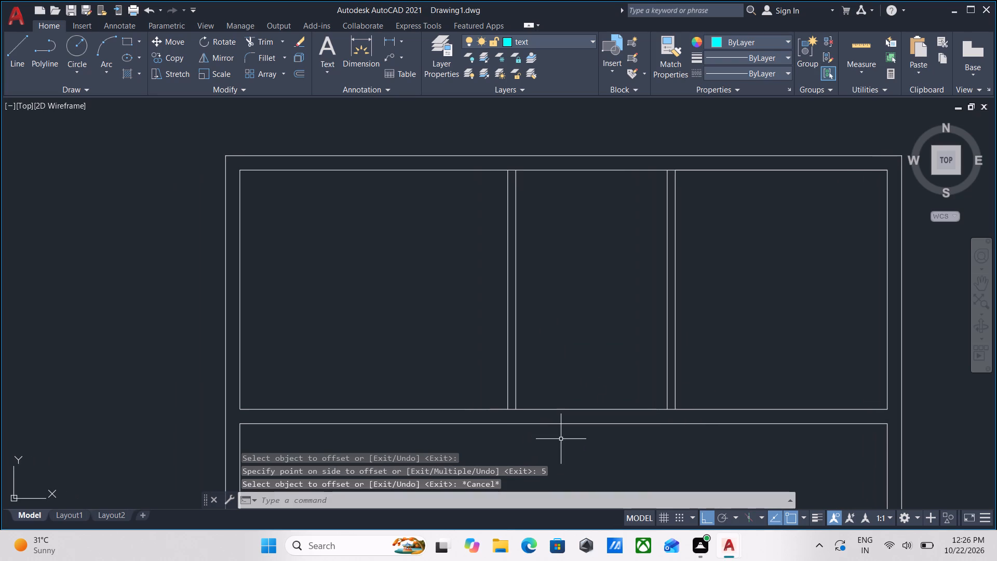
{"action": "type", "text": "TR"}
{"action": "key", "text": "Return"}
{"action": "scroll", "coordinate": [516, 417], "scroll_direction": "up", "scroll_amount": 3}
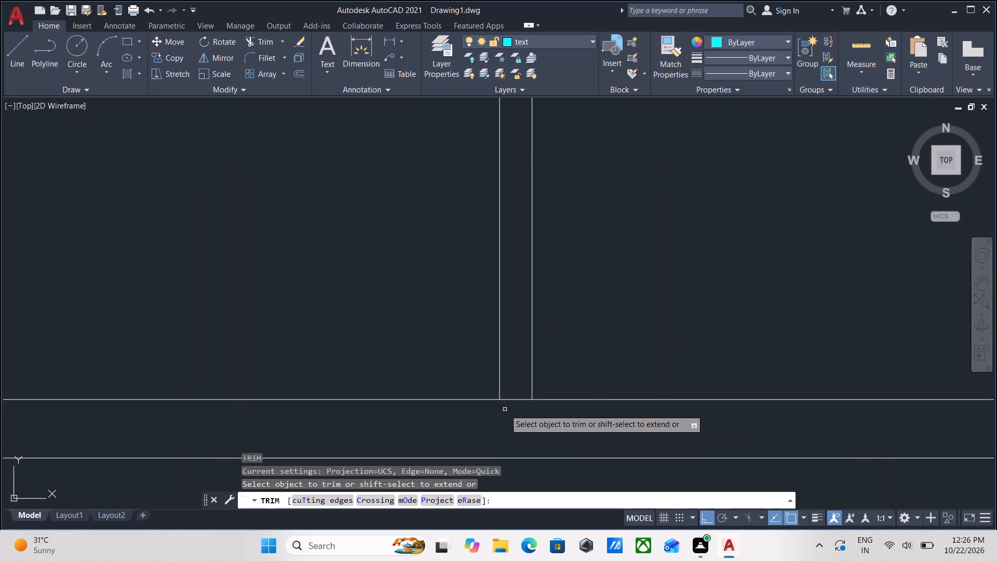
{"action": "left_click", "coordinate": [506, 407]}
{"action": "left_click", "coordinate": [509, 373]}
{"action": "scroll", "coordinate": [567, 428], "scroll_direction": "down", "scroll_amount": 2}
{"action": "middle_click_drag", "start_coordinate": [567, 428], "coordinate": [446, 393]}
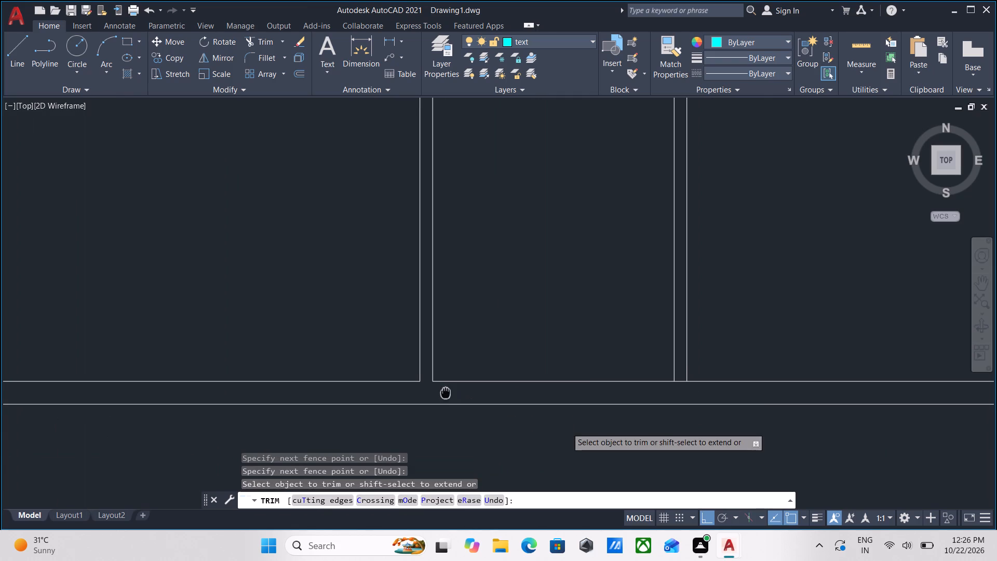
{"action": "scroll", "coordinate": [681, 391], "scroll_direction": "up", "scroll_amount": 1}
{"action": "left_click", "coordinate": [681, 391]}
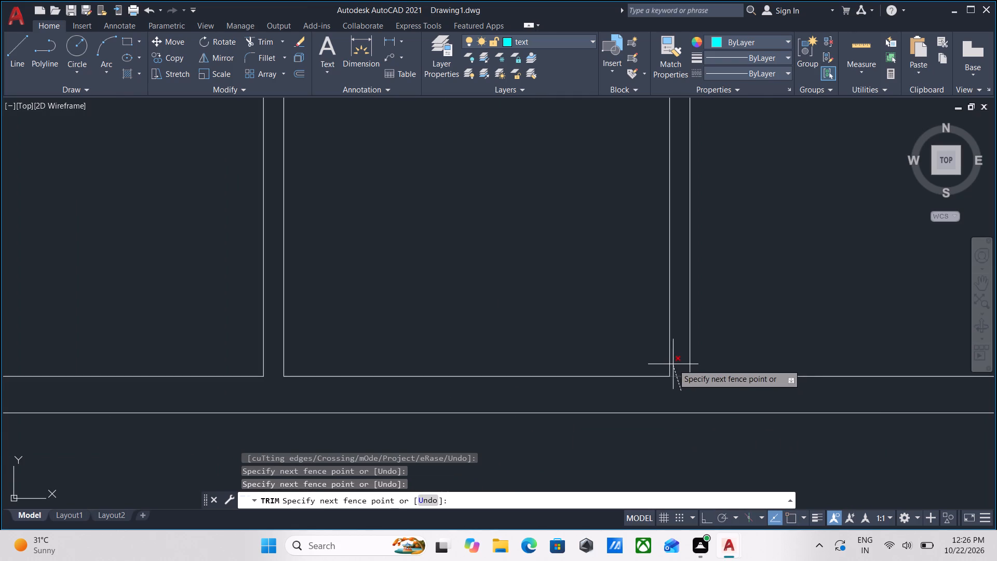
{"action": "left_click", "coordinate": [673, 364]}
{"action": "key", "text": "Escape"}
Offset the bottom wall line of the middle upper room 5' upward.
{"action": "left_click_drag", "start_coordinate": [592, 388], "coordinate": [591, 382]}
{"action": "left_click", "coordinate": [565, 351]}
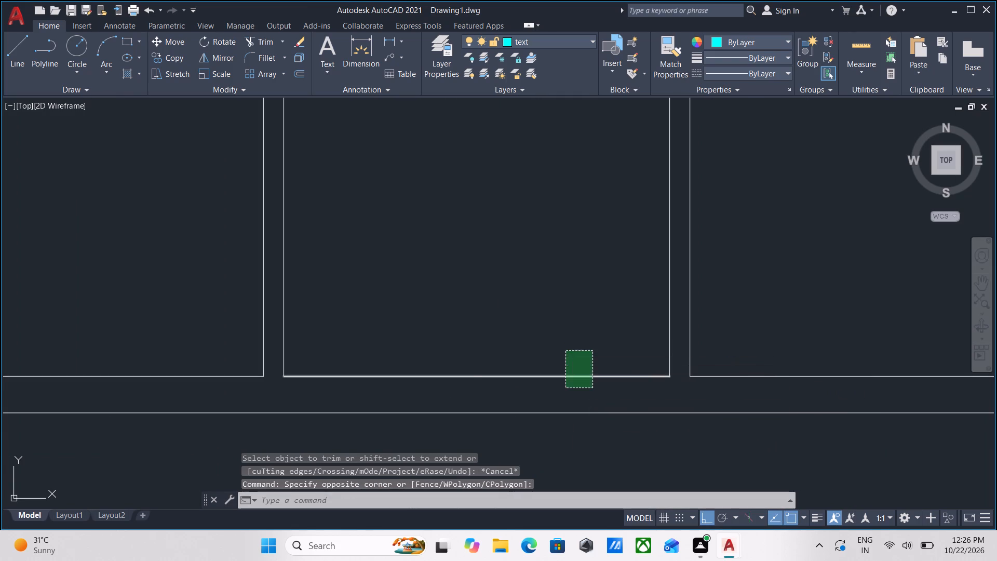
{"action": "key", "text": "o"}
{"action": "key", "text": "Return"}
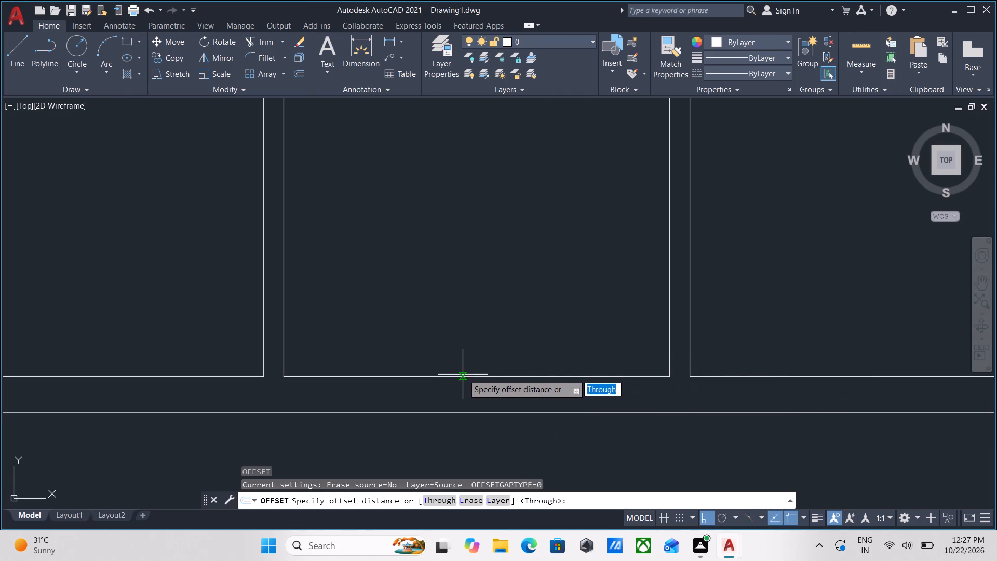
{"action": "left_click", "coordinate": [475, 375]}
{"action": "left_click", "coordinate": [502, 276]}
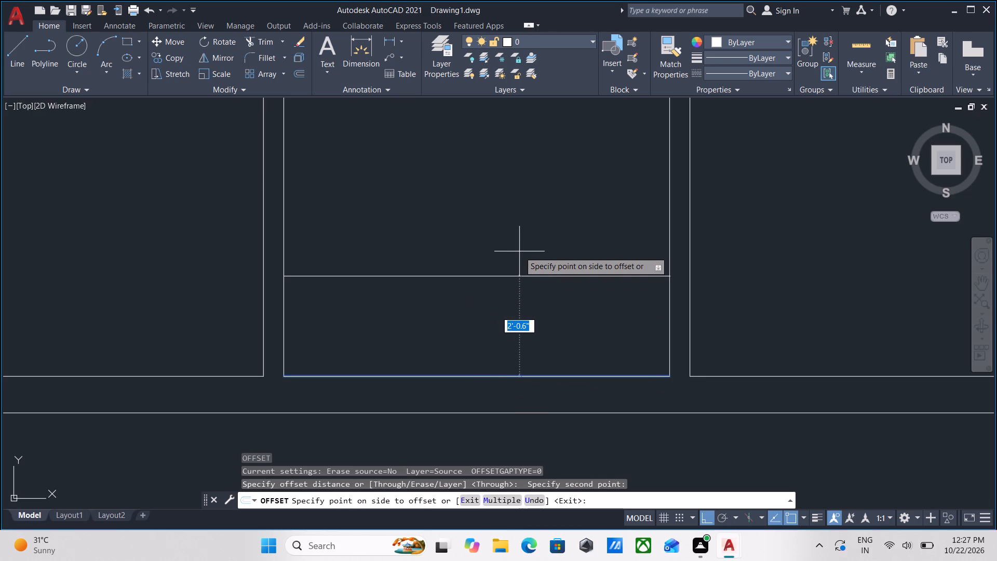
{"action": "type", "text": "5'"}
{"action": "key", "text": "Return"}
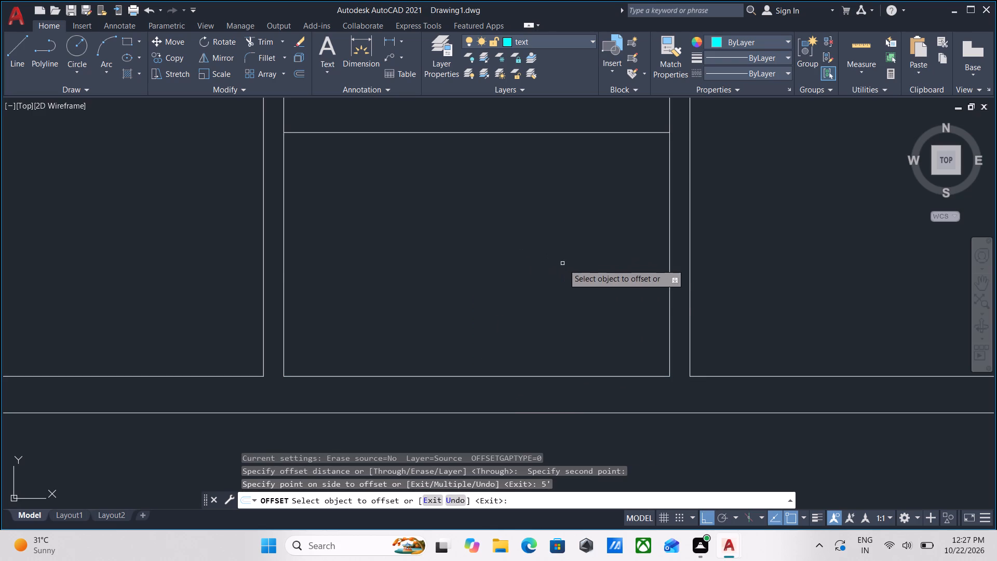
Offset the middle upper room's right wall line 5' to the left.
{"action": "left_click", "coordinate": [668, 241]}
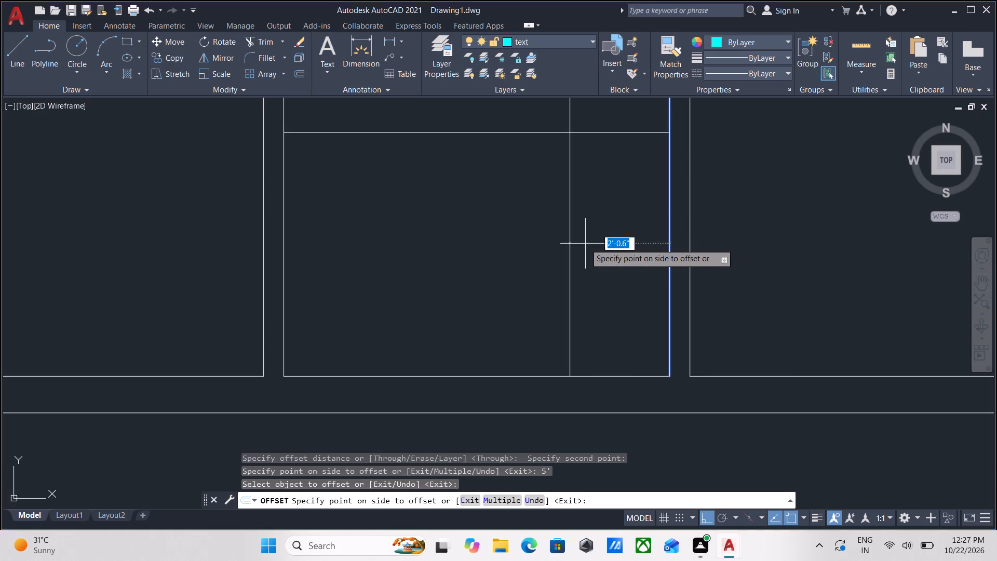
{"action": "key", "text": "5"}
{"action": "key", "text": "apostrophe"}
{"action": "key", "text": "Return"}
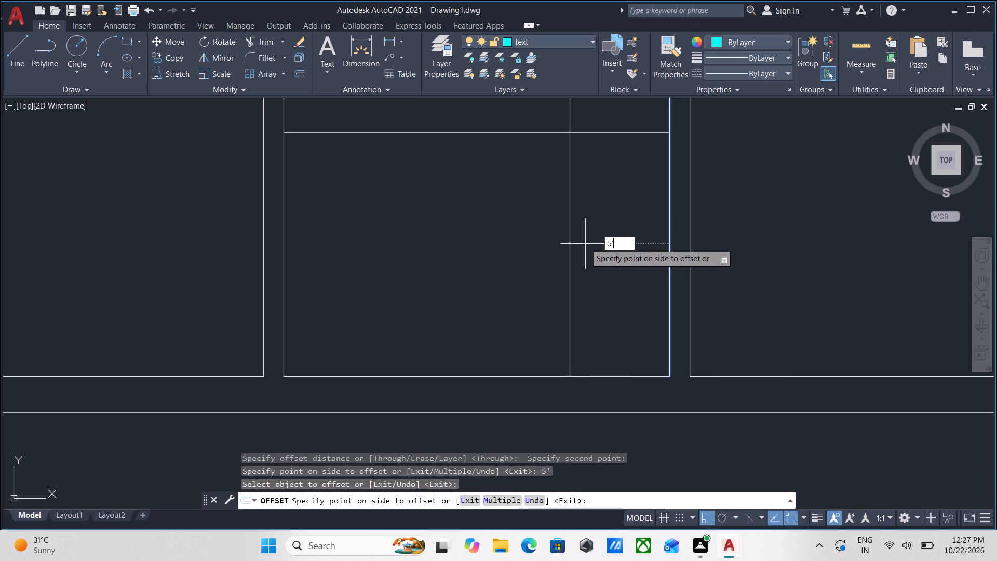
Offset the new horizontal line in the middle upper room 5" upward for the wall thickness.
{"action": "middle_click_drag", "start_coordinate": [582, 234], "coordinate": [591, 341]}
{"action": "middle_click_drag", "start_coordinate": [573, 252], "coordinate": [580, 302]}
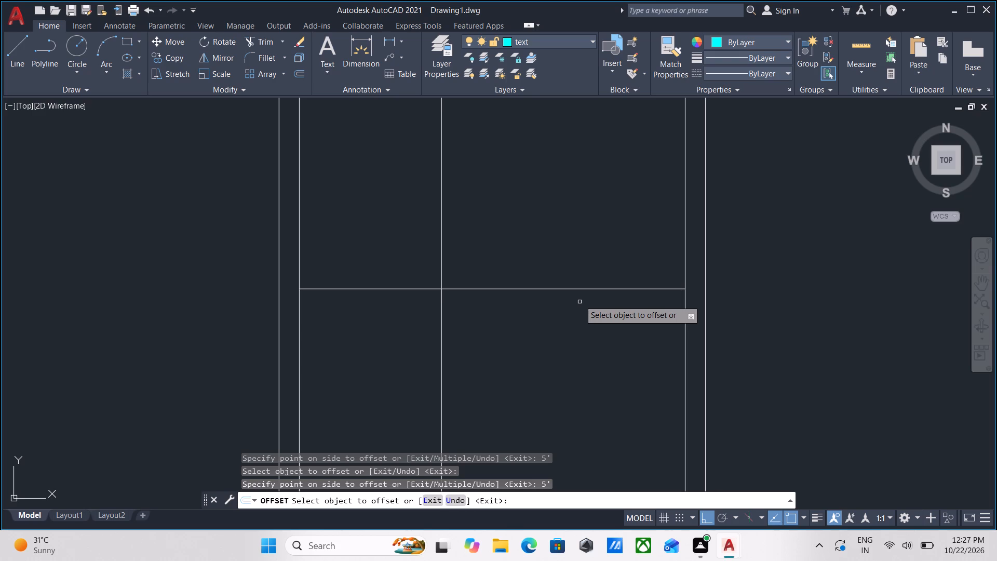
{"action": "left_click", "coordinate": [573, 288]}
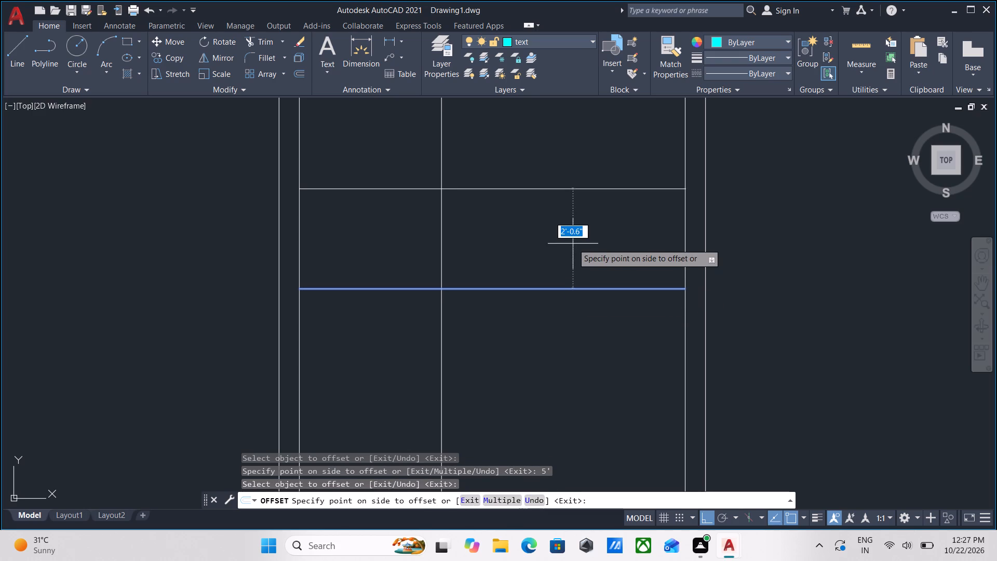
{"action": "key", "text": "5"}
{"action": "key", "text": "shift+quotedbl"}
{"action": "key", "text": "Return"}
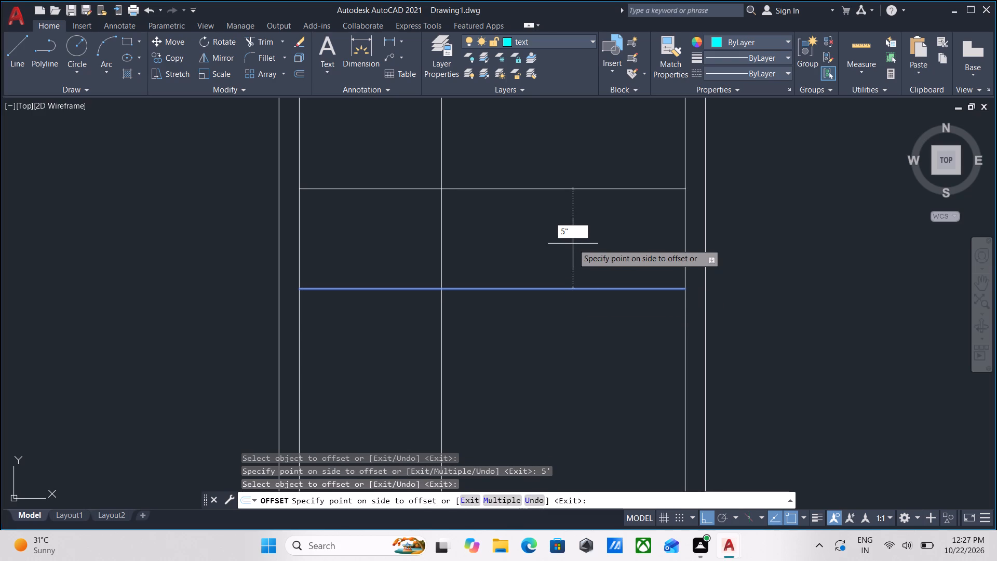
Offset the new vertical line in the middle upper room 5" to the left for the wall thickness.
{"action": "scroll", "coordinate": [550, 337], "scroll_direction": "down", "scroll_amount": 1}
{"action": "middle_click_drag", "start_coordinate": [550, 337], "coordinate": [701, 238]}
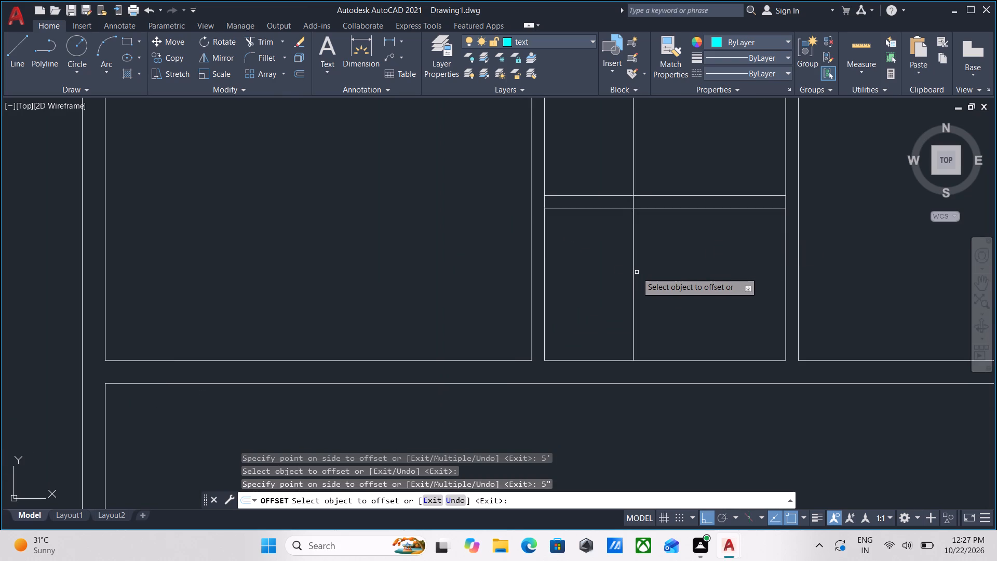
{"action": "left_click", "coordinate": [637, 272]}
{"action": "left_click", "coordinate": [632, 273]}
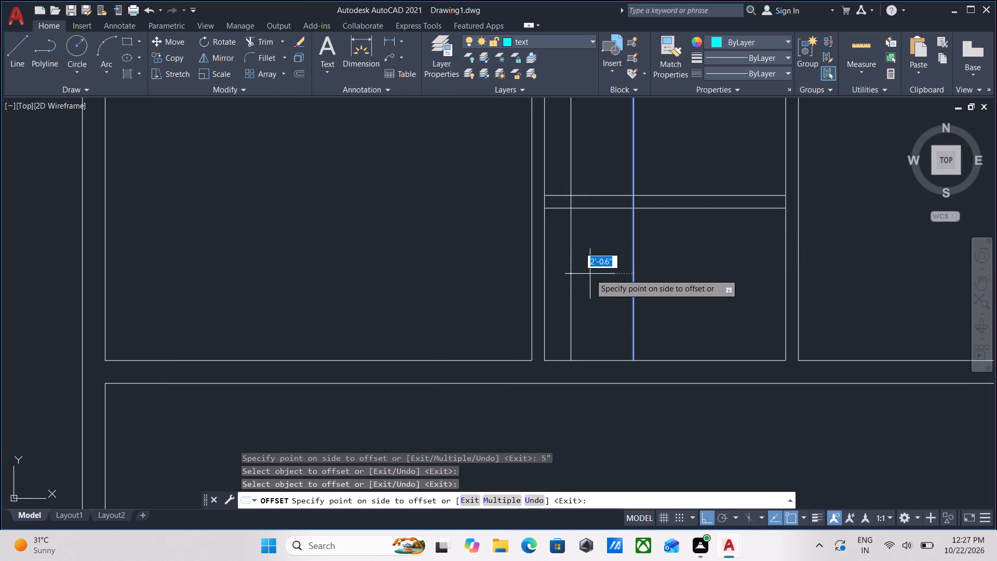
{"action": "key", "text": "5"}
{"action": "key", "text": "shift+quotedbl"}
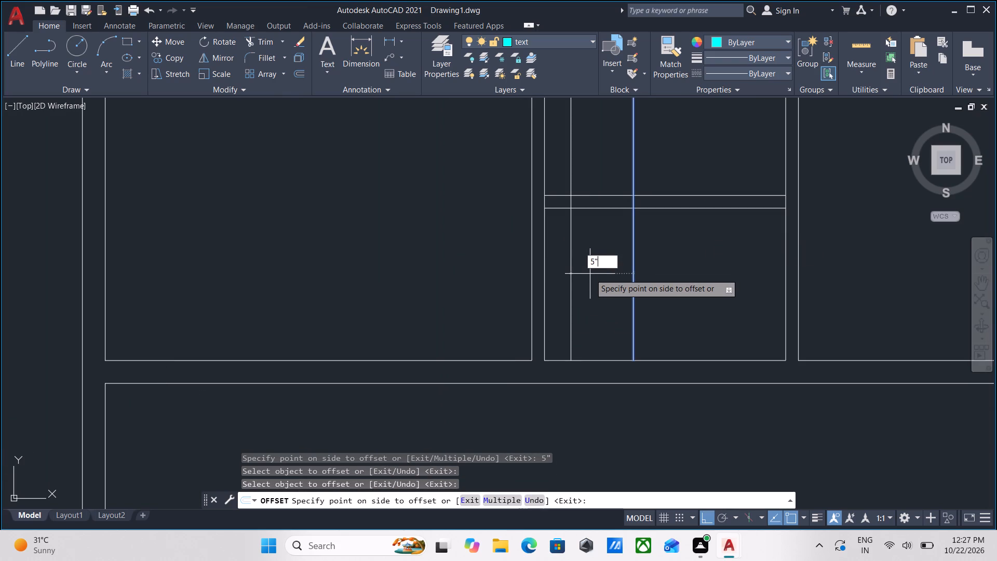
{"action": "key", "text": "Return"}
{"action": "scroll", "coordinate": [590, 274], "scroll_direction": "down", "scroll_amount": 1}
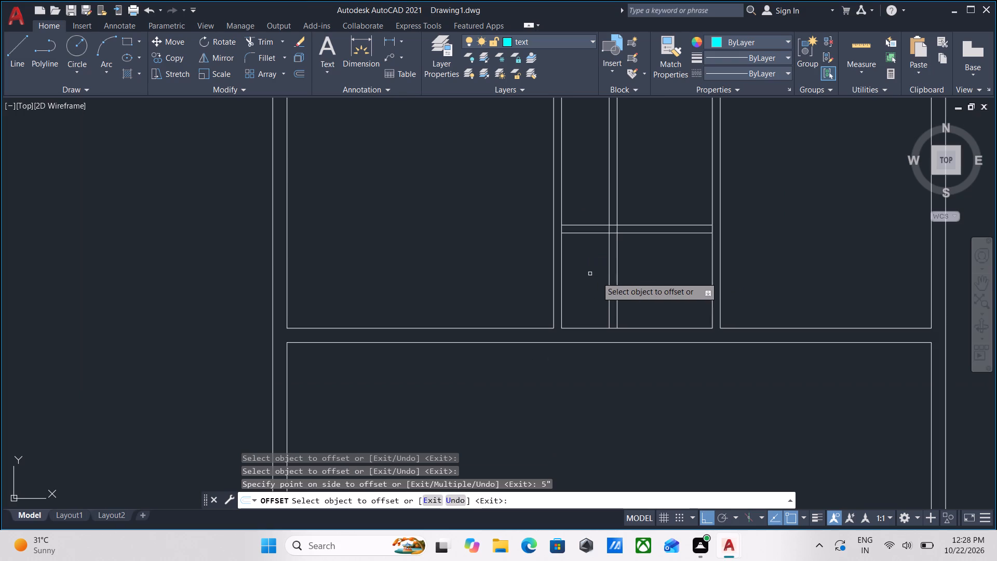
{"action": "middle_click_drag", "start_coordinate": [618, 276], "coordinate": [619, 329]}
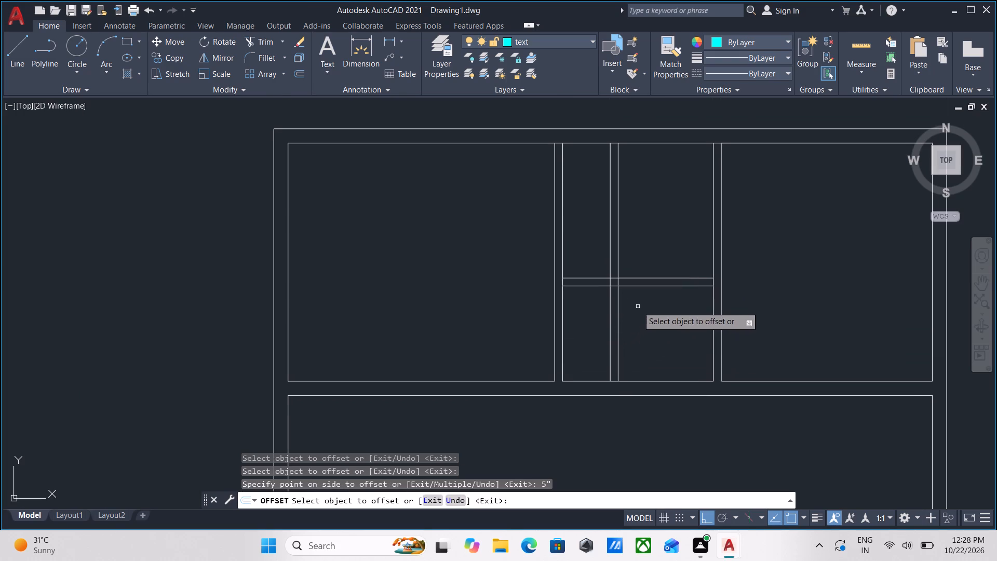
{"action": "scroll", "coordinate": [638, 306], "scroll_direction": "down", "scroll_amount": 2}
{"action": "middle_click_drag", "start_coordinate": [642, 304], "coordinate": [655, 362]}
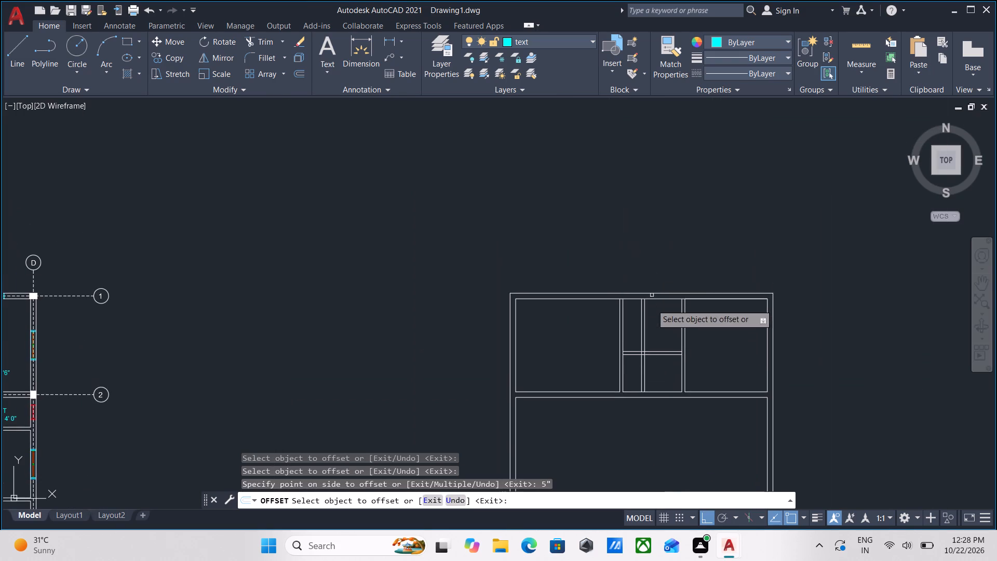
{"action": "scroll", "coordinate": [653, 339], "scroll_direction": "up", "scroll_amount": 1}
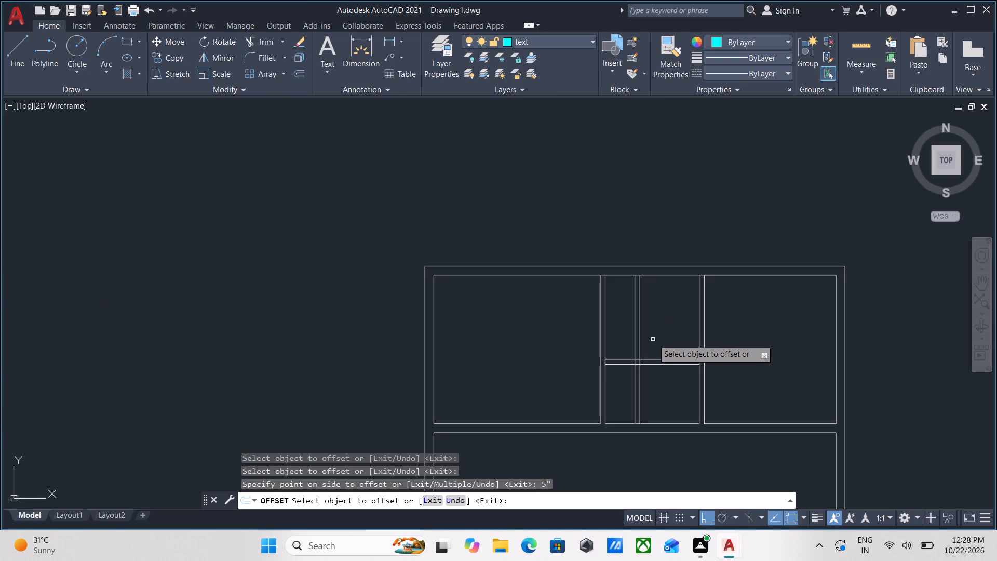
{"action": "key", "text": "Escape"}
Trim the small enclosure's vertical wall lines above its horizontal wall and the horizontal lines left of its vertical wall.
{"action": "scroll", "coordinate": [655, 372], "scroll_direction": "up", "scroll_amount": 2}
{"action": "type", "text": "TR"}
{"action": "key", "text": "Return"}
{"action": "left_click", "coordinate": [657, 370]}
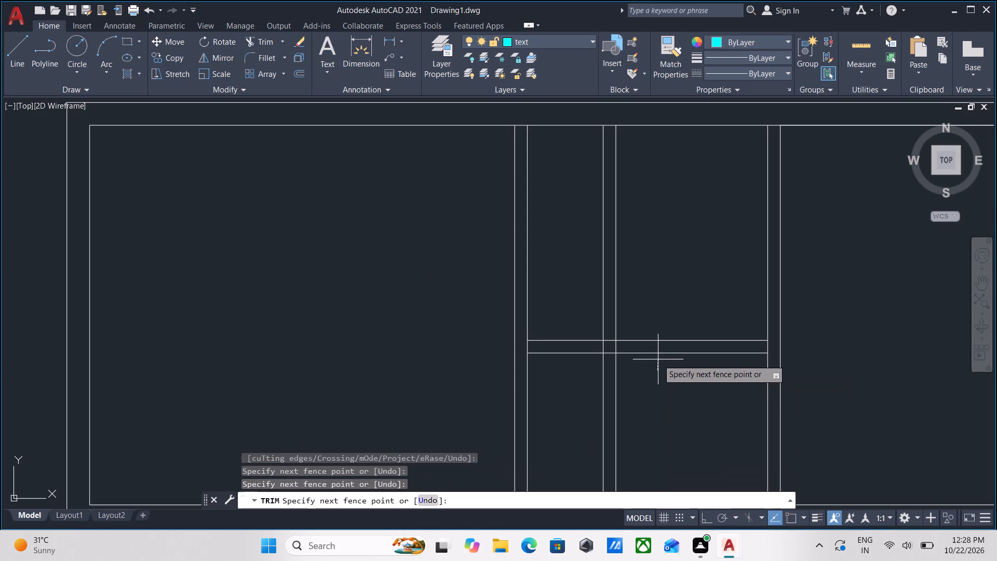
{"action": "scroll", "coordinate": [653, 373], "scroll_direction": "down", "scroll_amount": 2}
{"action": "left_click", "coordinate": [650, 381]}
{"action": "left_click", "coordinate": [656, 327]}
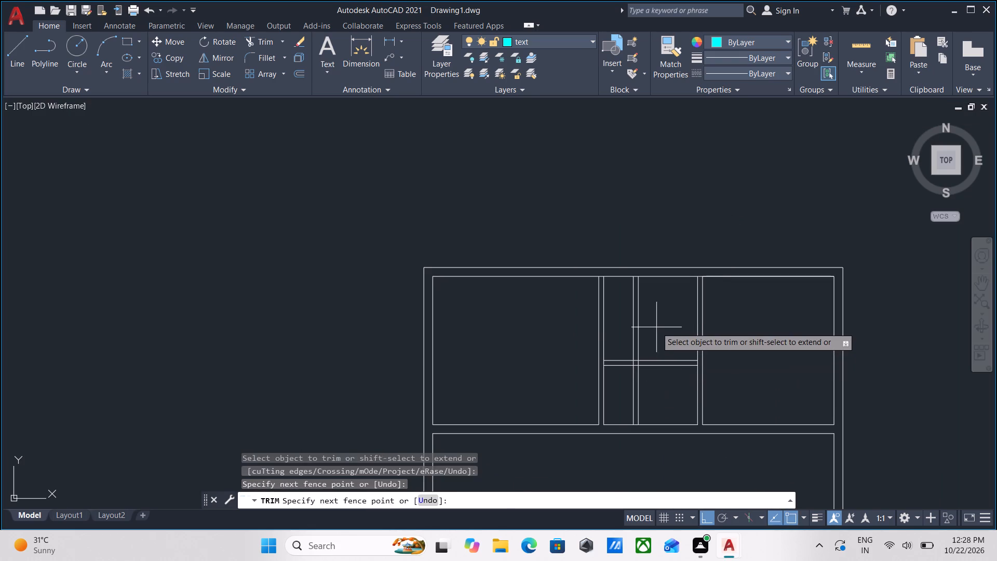
{"action": "left_click", "coordinate": [618, 333]}
{"action": "left_click", "coordinate": [619, 347]}
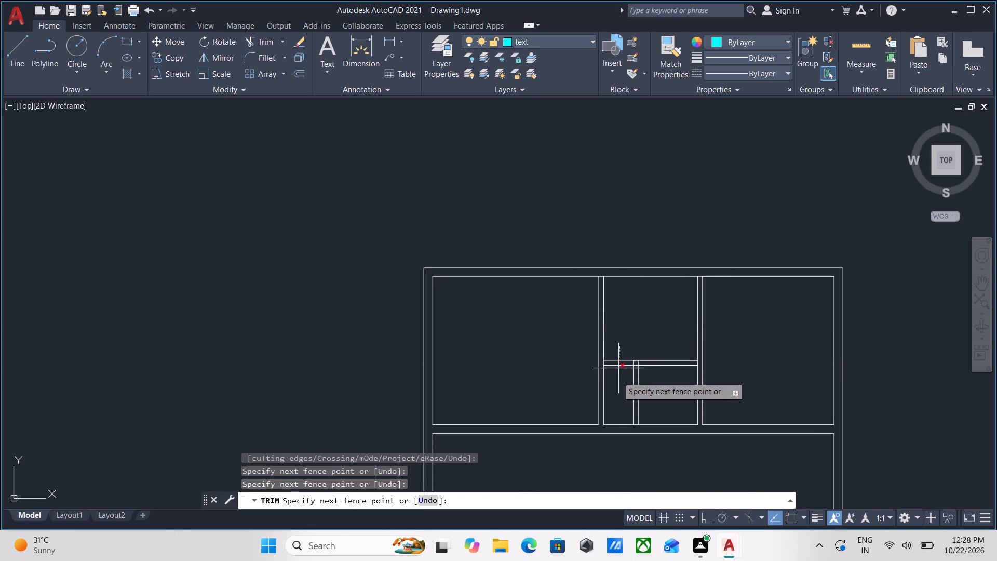
{"action": "left_click", "coordinate": [617, 377]}
Trim the overlapping inner line ends at the small enclosure's upper-left corner to form a clean wall corner.
{"action": "scroll", "coordinate": [651, 362], "scroll_direction": "up", "scroll_amount": 5}
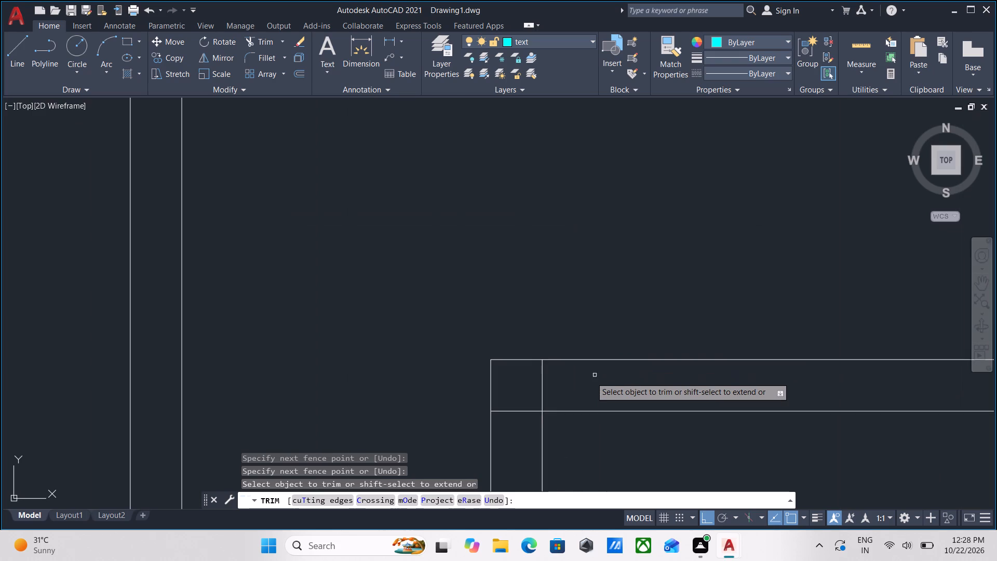
{"action": "left_click", "coordinate": [589, 379]}
{"action": "left_click", "coordinate": [513, 372]}
{"action": "left_click", "coordinate": [514, 389]}
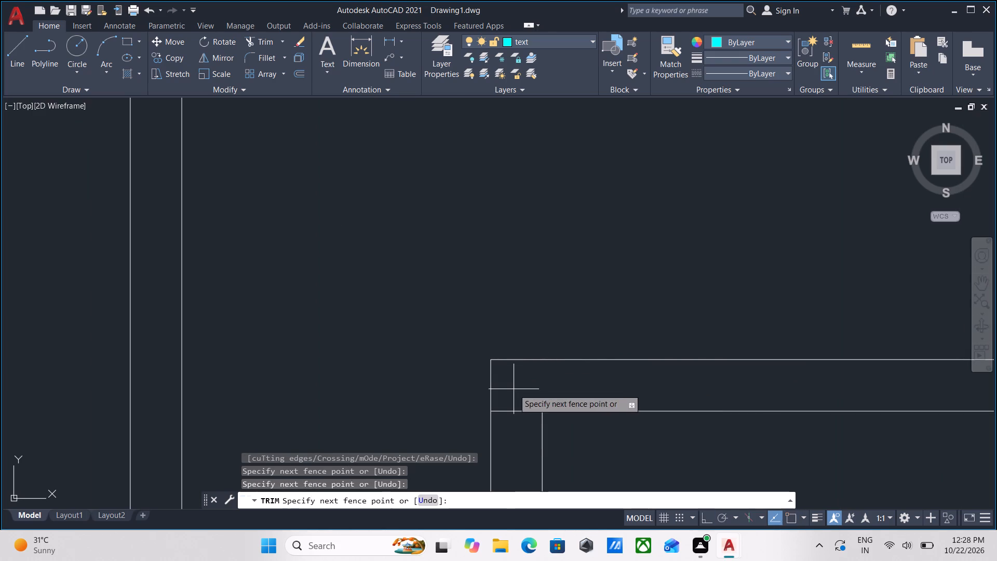
{"action": "left_click", "coordinate": [512, 424]}
{"action": "key", "text": "Escape"}
Review the new upper-room partitions in relation to the rooms below and the neighbouring floor plan.
{"action": "scroll", "coordinate": [517, 421], "scroll_direction": "down", "scroll_amount": 3}
{"action": "scroll", "coordinate": [528, 332], "scroll_direction": "down", "scroll_amount": 2}
{"action": "middle_click_drag", "start_coordinate": [528, 332], "coordinate": [528, 343]}
{"action": "scroll", "coordinate": [535, 318], "scroll_direction": "down", "scroll_amount": 1}
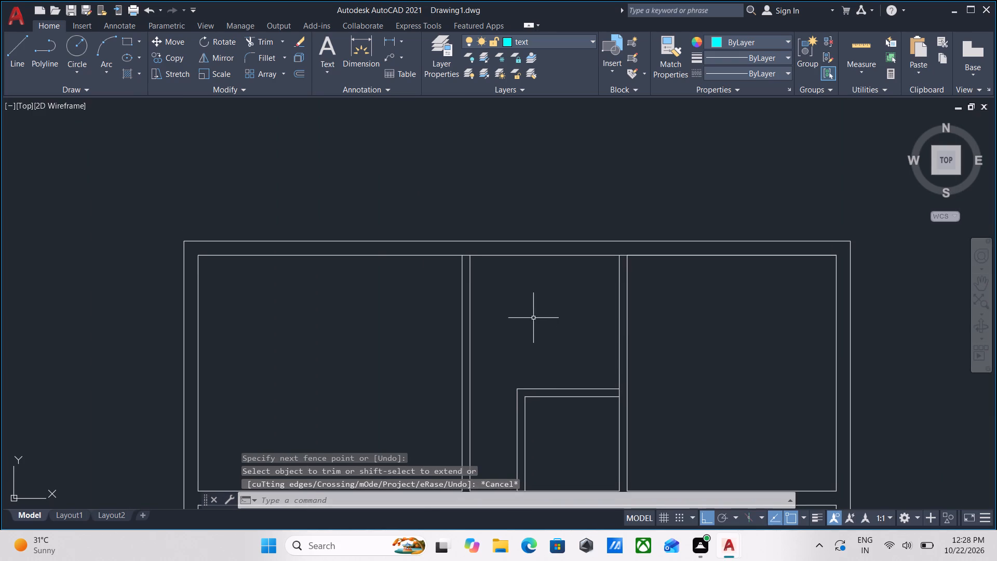
{"action": "middle_click_drag", "start_coordinate": [543, 326], "coordinate": [555, 345]}
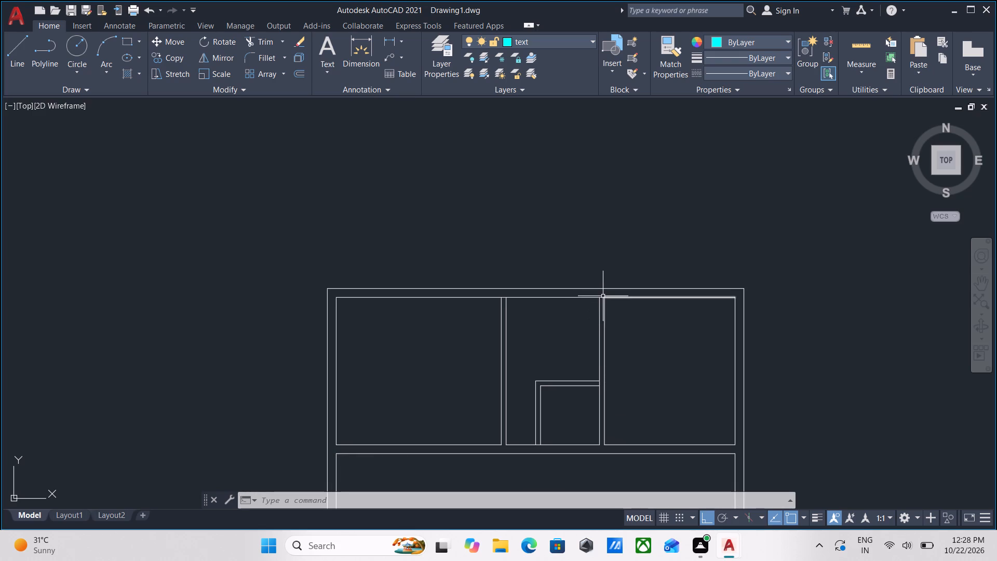
{"action": "scroll", "coordinate": [599, 301], "scroll_direction": "down", "scroll_amount": 2}
{"action": "scroll", "coordinate": [599, 301], "scroll_direction": "up", "scroll_amount": 2}
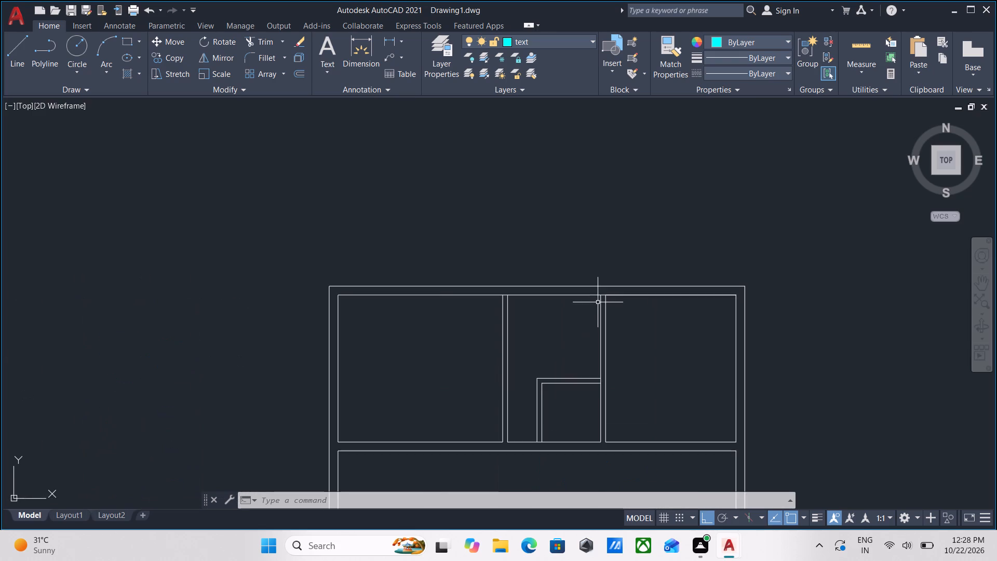
{"action": "scroll", "coordinate": [623, 332], "scroll_direction": "down", "scroll_amount": 1}
{"action": "middle_click_drag", "start_coordinate": [623, 332], "coordinate": [604, 279]}
{"action": "scroll", "coordinate": [612, 292], "scroll_direction": "up", "scroll_amount": 1}
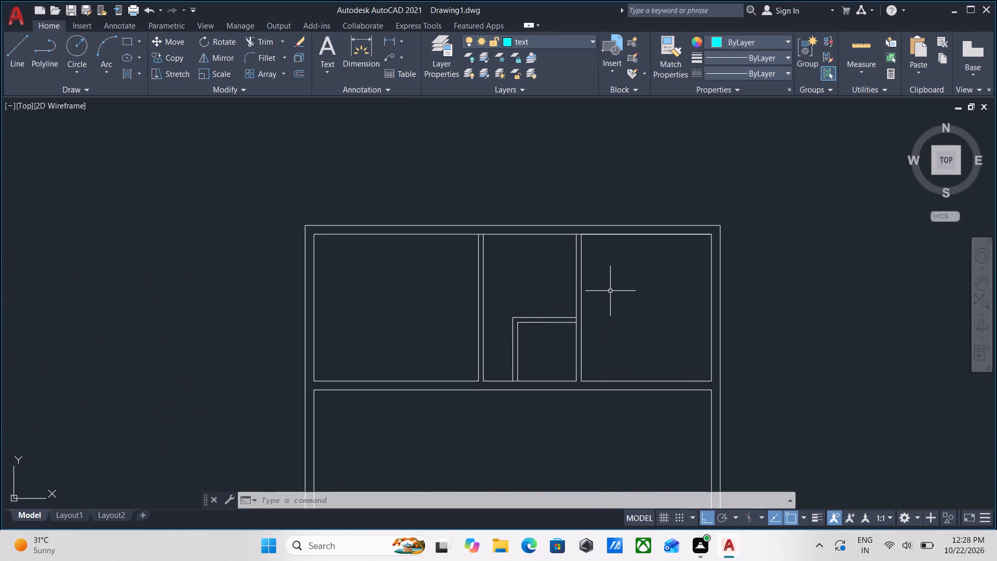
{"action": "scroll", "coordinate": [610, 289], "scroll_direction": "down", "scroll_amount": 1}
{"action": "middle_click_drag", "start_coordinate": [610, 289], "coordinate": [615, 261]}
{"action": "middle_click_drag", "start_coordinate": [615, 328], "coordinate": [626, 326]}
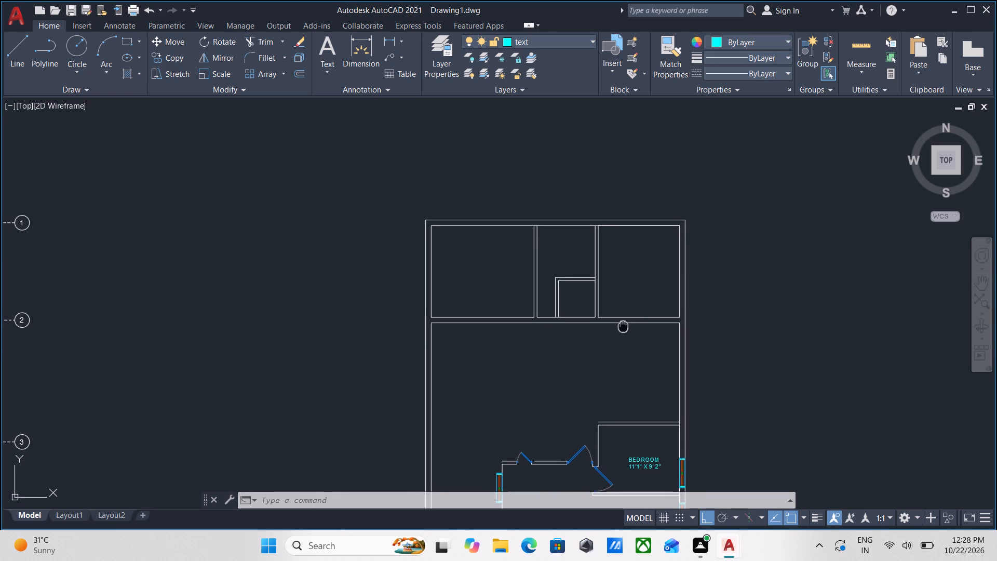
{"action": "middle_click_drag", "start_coordinate": [626, 326], "coordinate": [628, 326]}
{"action": "middle_click_drag", "start_coordinate": [567, 332], "coordinate": [683, 351]}
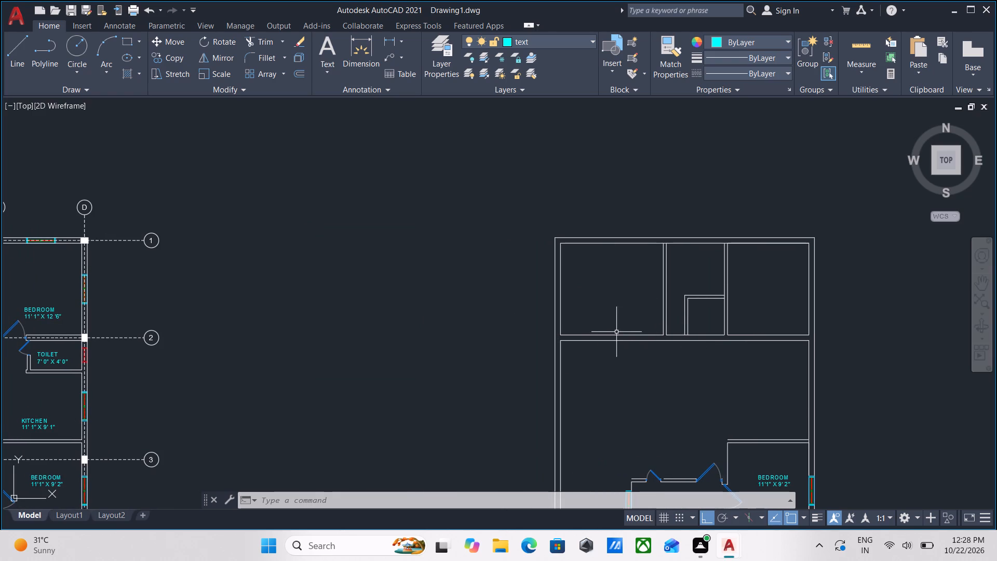
{"action": "scroll", "coordinate": [662, 346], "scroll_direction": "up", "scroll_amount": 1}
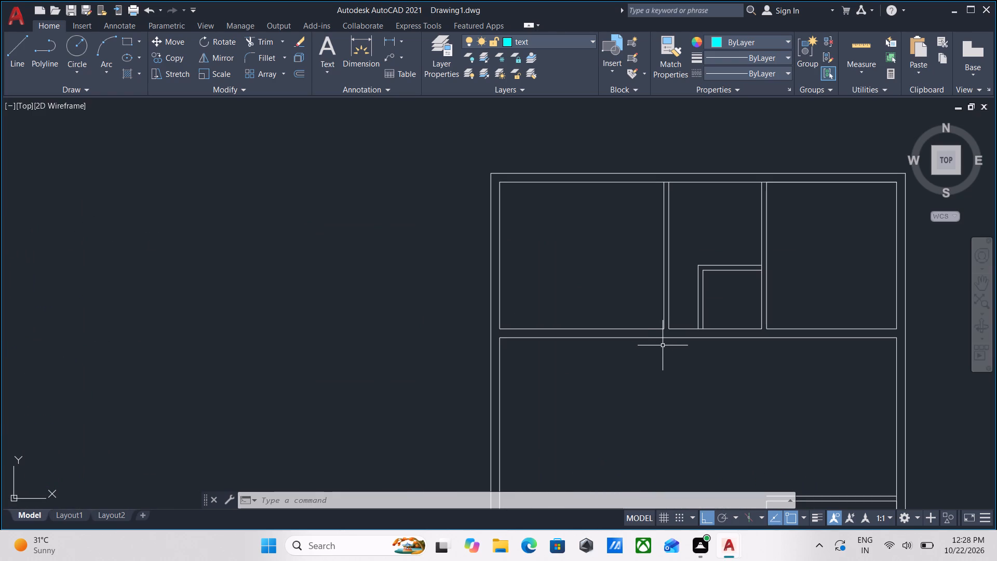
Extend the left partition's two lines and the small enclosure's two vertical wall lines down to the horizontal wall's lower line.
{"action": "scroll", "coordinate": [668, 331], "scroll_direction": "up", "scroll_amount": 1}
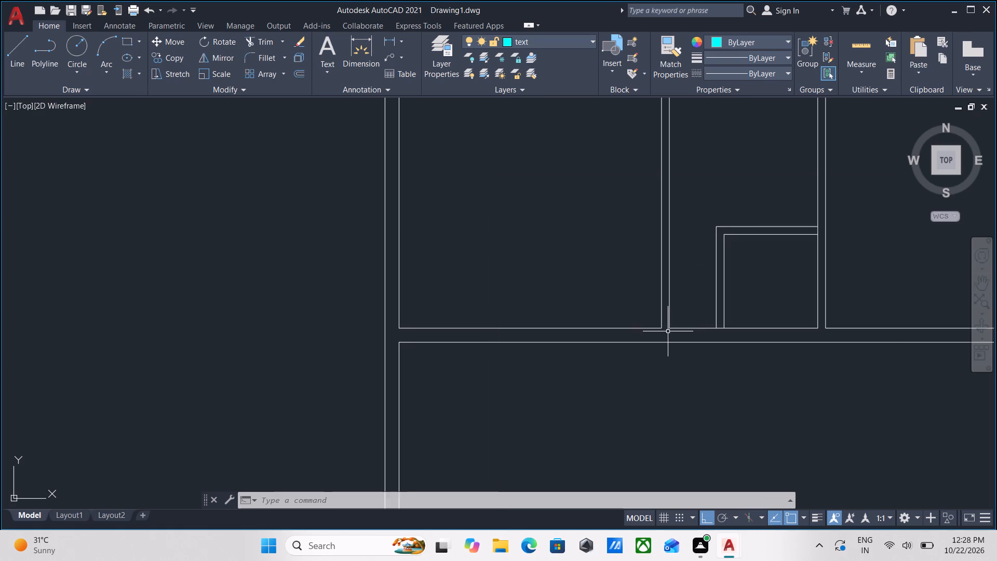
{"action": "scroll", "coordinate": [668, 330], "scroll_direction": "down", "scroll_amount": 1}
{"action": "middle_click_drag", "start_coordinate": [668, 330], "coordinate": [660, 367]}
{"action": "type", "text": "EX"}
{"action": "key", "text": "Return"}
{"action": "scroll", "coordinate": [653, 362], "scroll_direction": "up", "scroll_amount": 2}
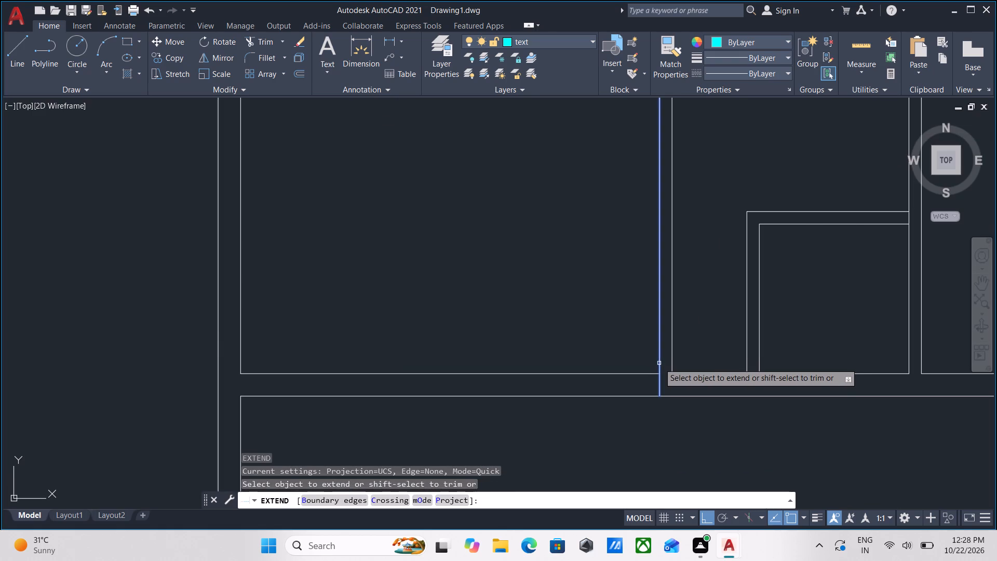
{"action": "left_click", "coordinate": [659, 363]}
{"action": "left_click", "coordinate": [672, 364]}
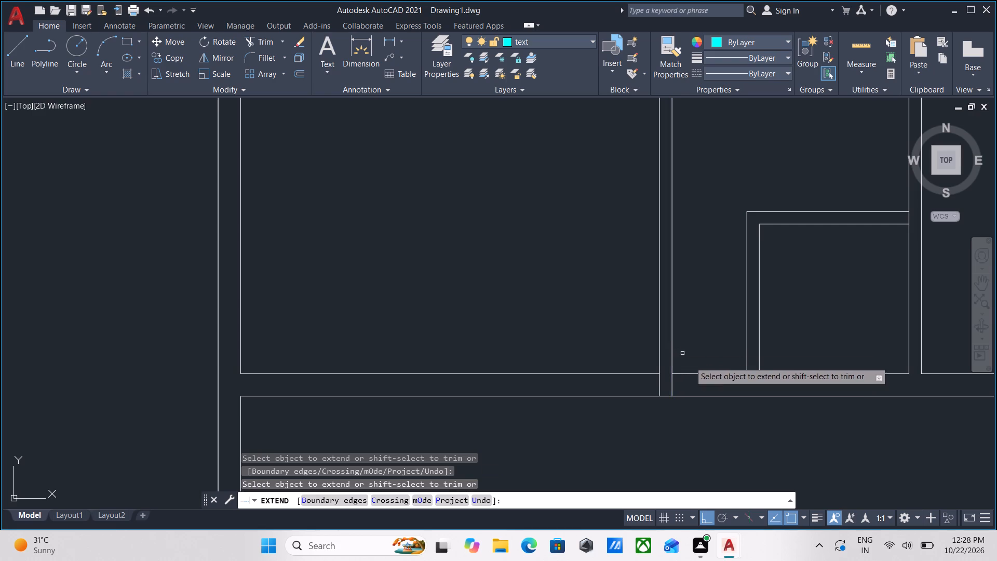
{"action": "middle_click_drag", "start_coordinate": [727, 357], "coordinate": [629, 339]}
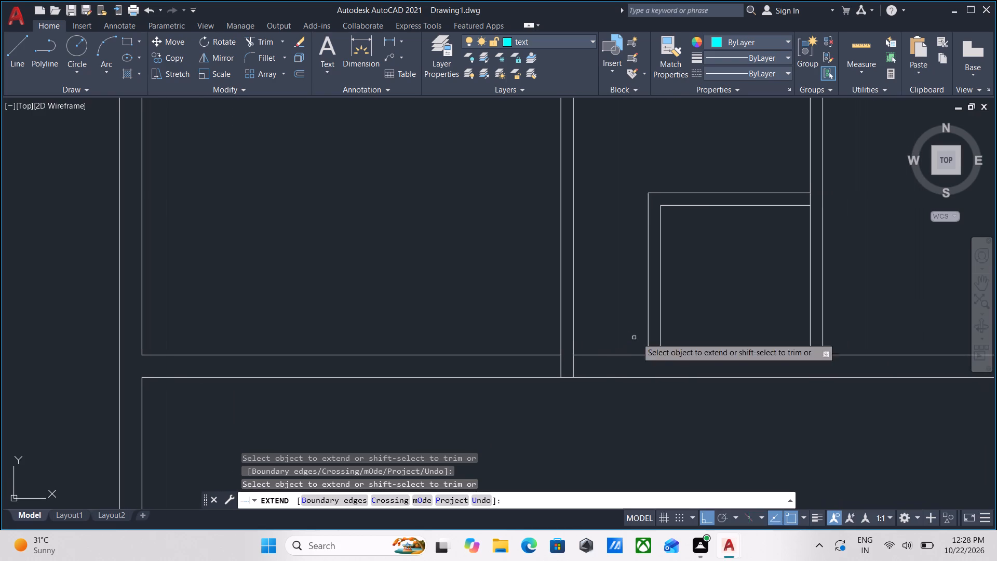
{"action": "left_click", "coordinate": [648, 348]}
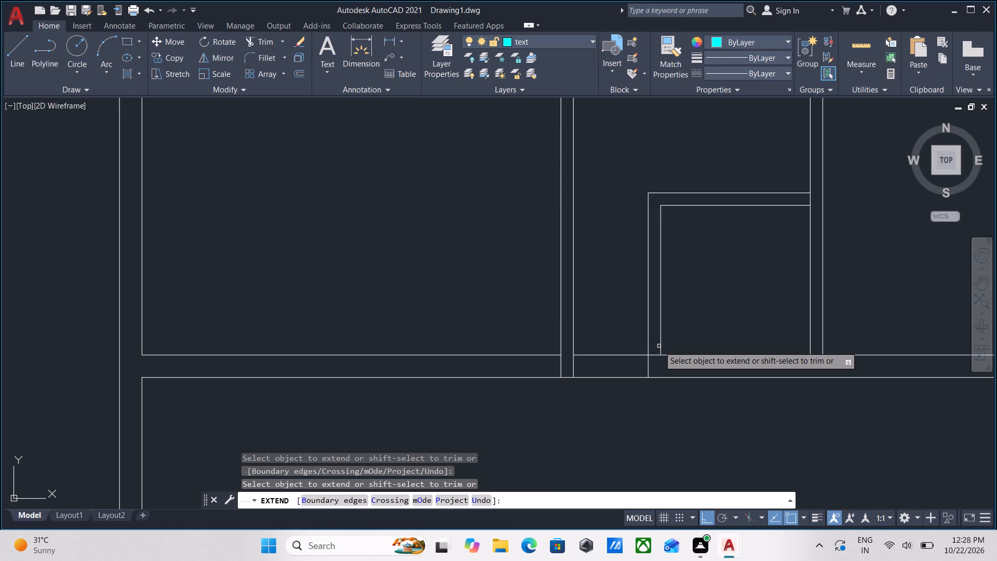
{"action": "left_click", "coordinate": [659, 345]}
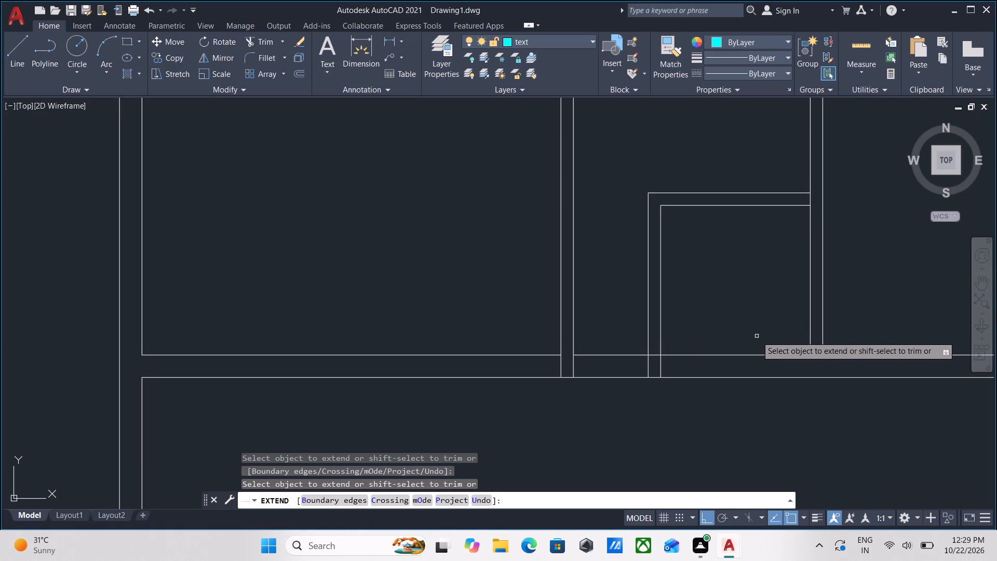
{"action": "key", "text": "Escape"}
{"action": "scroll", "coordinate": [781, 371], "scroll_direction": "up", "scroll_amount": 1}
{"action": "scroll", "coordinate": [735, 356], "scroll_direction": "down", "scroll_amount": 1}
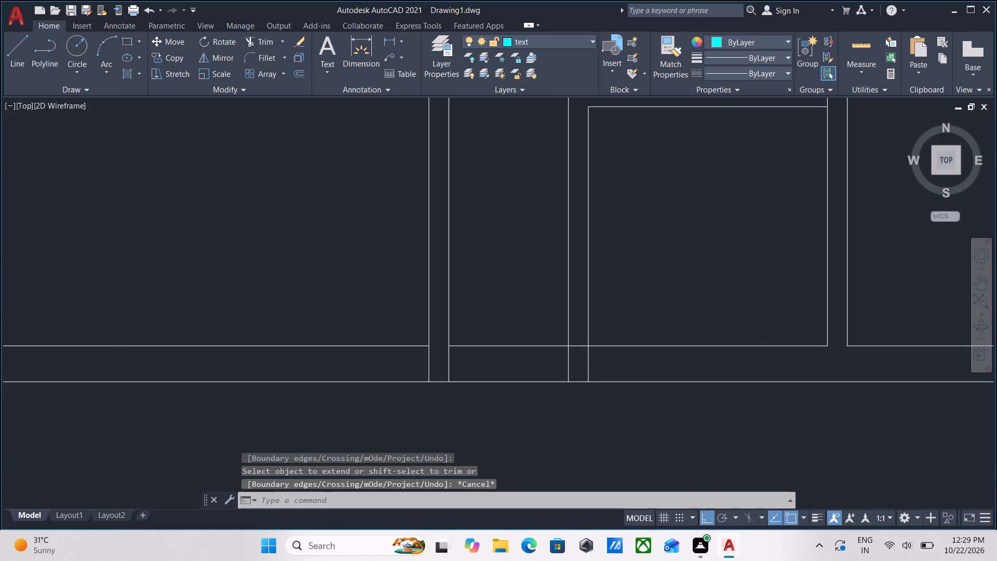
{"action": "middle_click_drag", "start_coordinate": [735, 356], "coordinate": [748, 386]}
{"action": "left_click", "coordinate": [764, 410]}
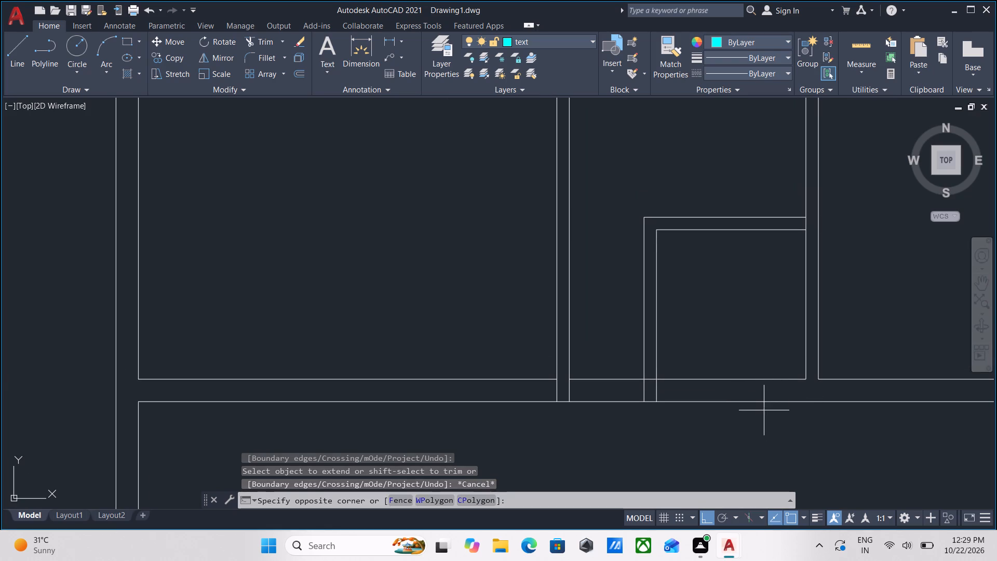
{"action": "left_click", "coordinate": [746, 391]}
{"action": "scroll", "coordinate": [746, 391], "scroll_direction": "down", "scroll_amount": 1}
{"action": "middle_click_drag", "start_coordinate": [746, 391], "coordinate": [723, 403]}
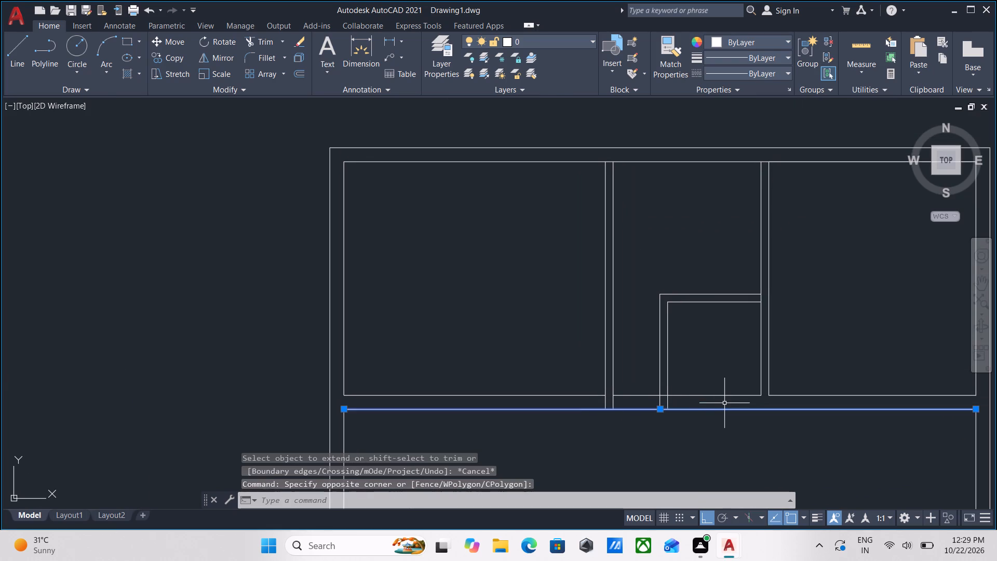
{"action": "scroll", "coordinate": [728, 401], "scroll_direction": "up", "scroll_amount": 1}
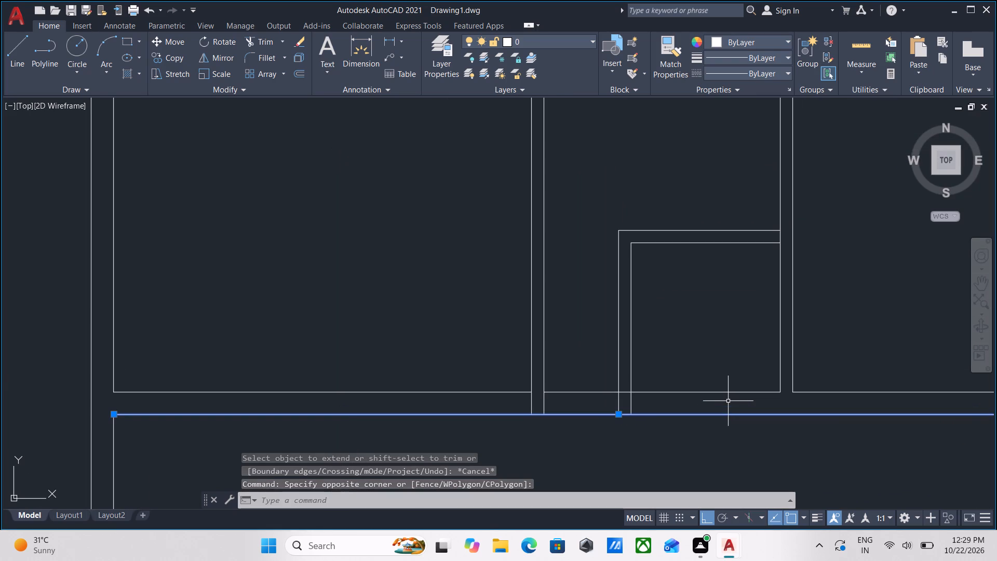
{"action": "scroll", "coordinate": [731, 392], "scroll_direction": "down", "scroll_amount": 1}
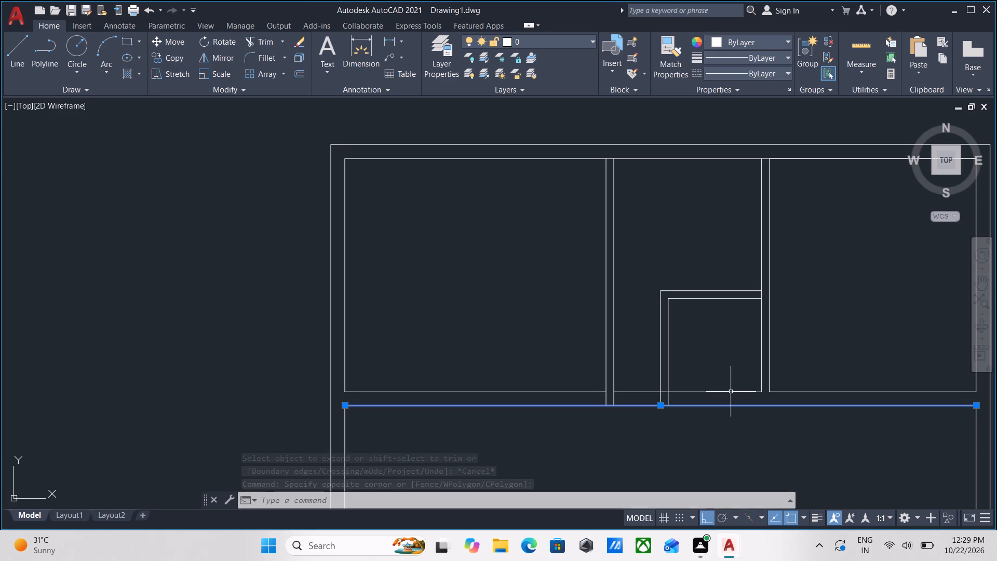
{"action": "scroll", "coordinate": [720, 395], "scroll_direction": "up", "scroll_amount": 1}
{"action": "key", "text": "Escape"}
Offset the bottom line of the middle upper room 5" downward for the wall thickness.
{"action": "left_click", "coordinate": [723, 392]}
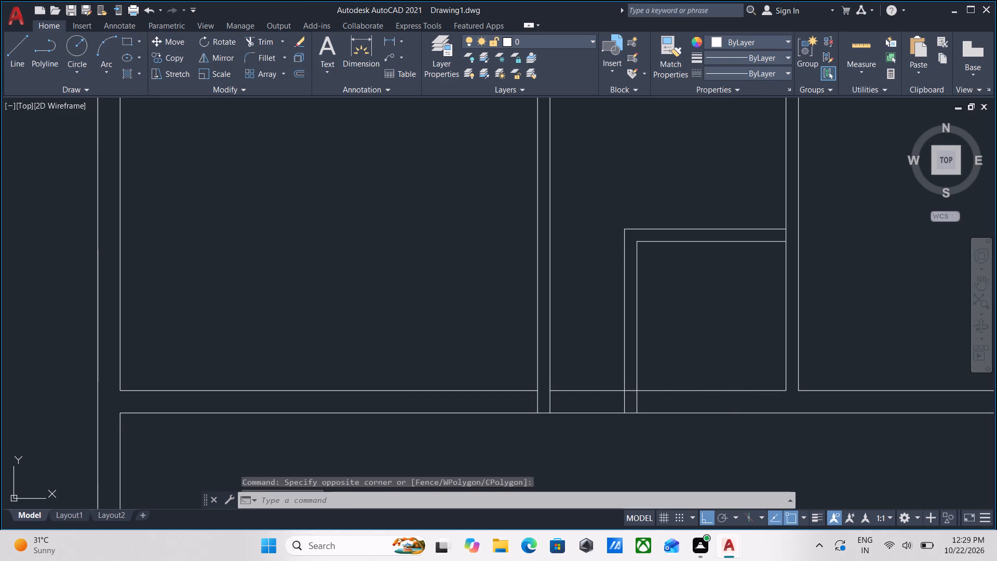
{"action": "left_click", "coordinate": [720, 377]}
{"action": "key", "text": "o"}
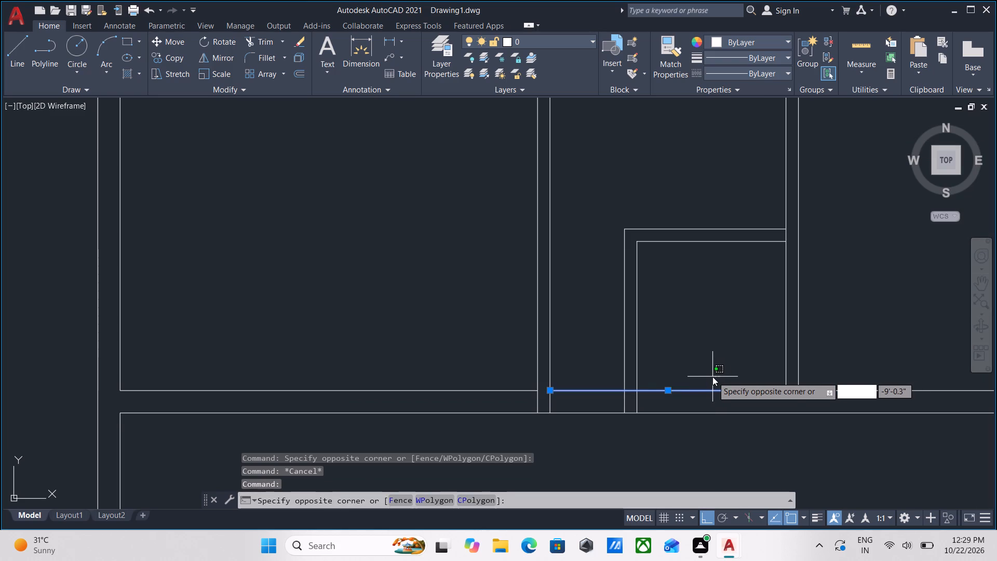
{"action": "key", "text": "Return"}
{"action": "left_click", "coordinate": [706, 386]}
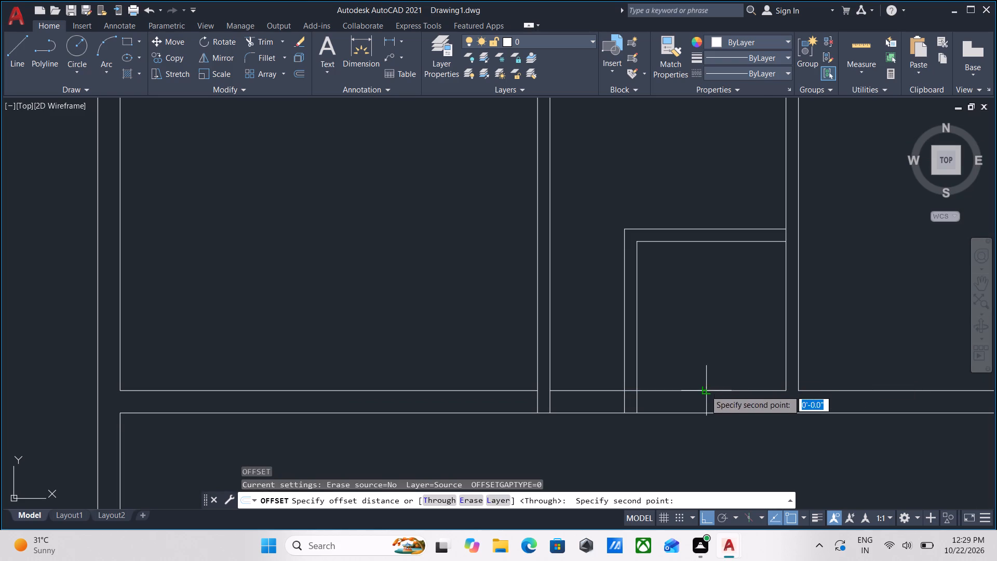
{"action": "left_click", "coordinate": [705, 399]}
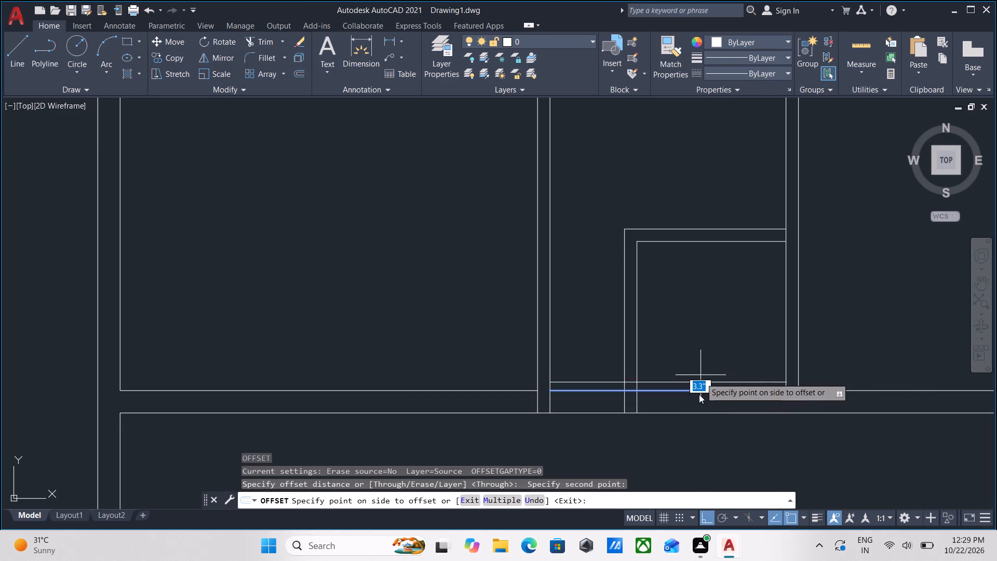
{"action": "key", "text": "5"}
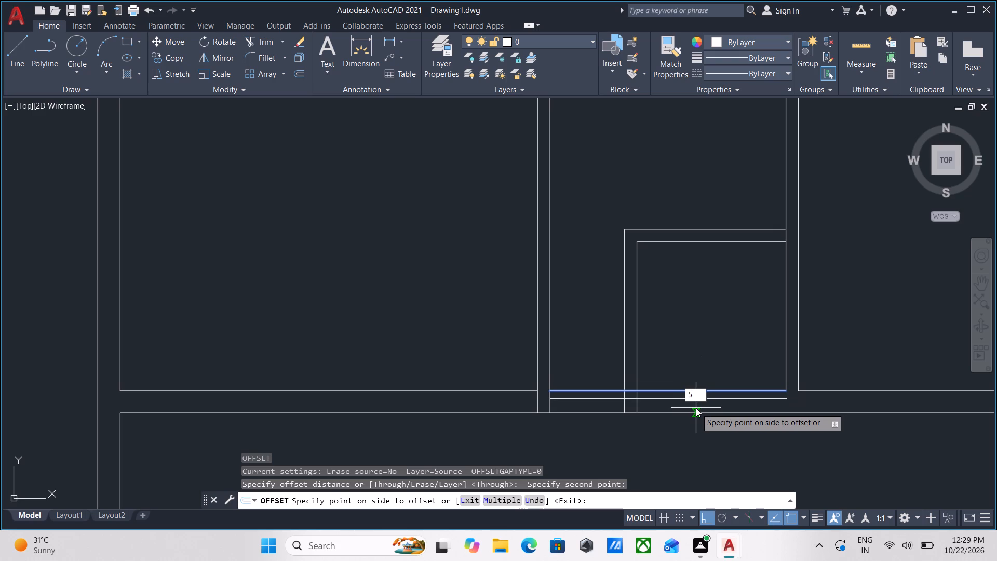
{"action": "key", "text": "Return"}
{"action": "key", "text": "Escape"}
Extend the middle upper room's right-hand wall line down to the lower line of the horizontal wall.
{"action": "middle_click_drag", "start_coordinate": [789, 440], "coordinate": [778, 430]}
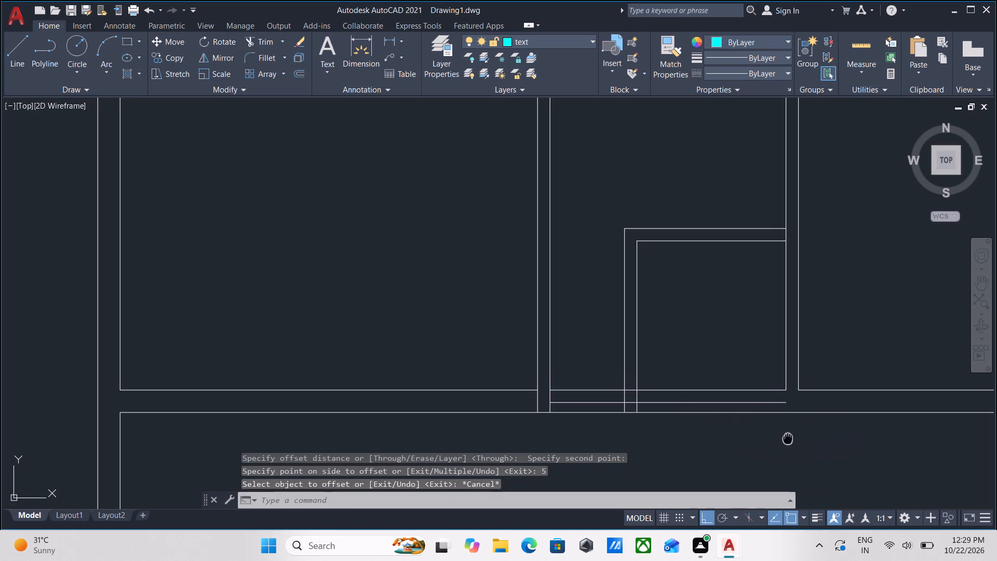
{"action": "middle_click_drag", "start_coordinate": [778, 430], "coordinate": [769, 422]}
{"action": "scroll", "coordinate": [766, 407], "scroll_direction": "down", "scroll_amount": 1}
{"action": "middle_click_drag", "start_coordinate": [766, 407], "coordinate": [732, 412]}
{"action": "scroll", "coordinate": [728, 406], "scroll_direction": "up", "scroll_amount": 1}
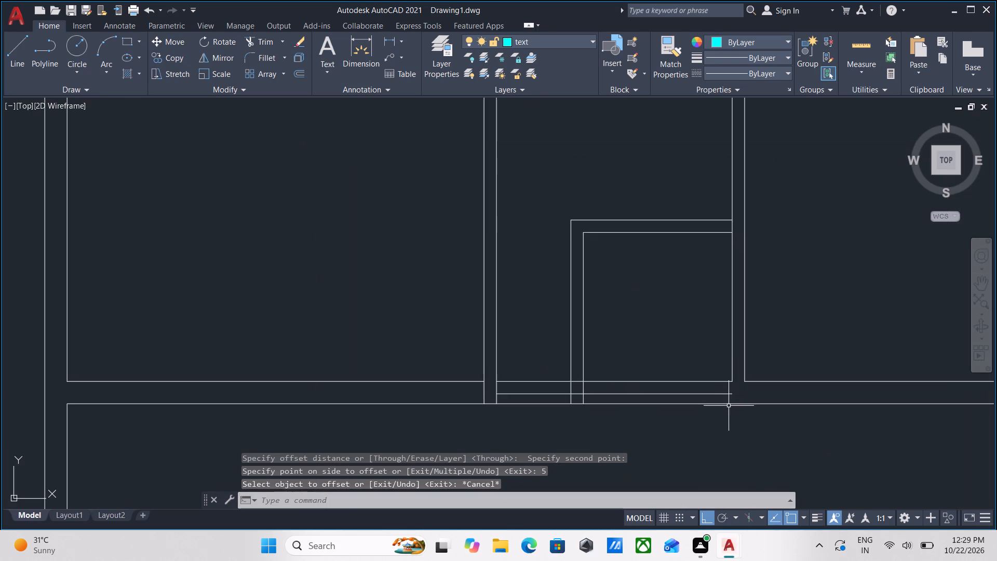
{"action": "middle_click_drag", "start_coordinate": [738, 390], "coordinate": [747, 409]}
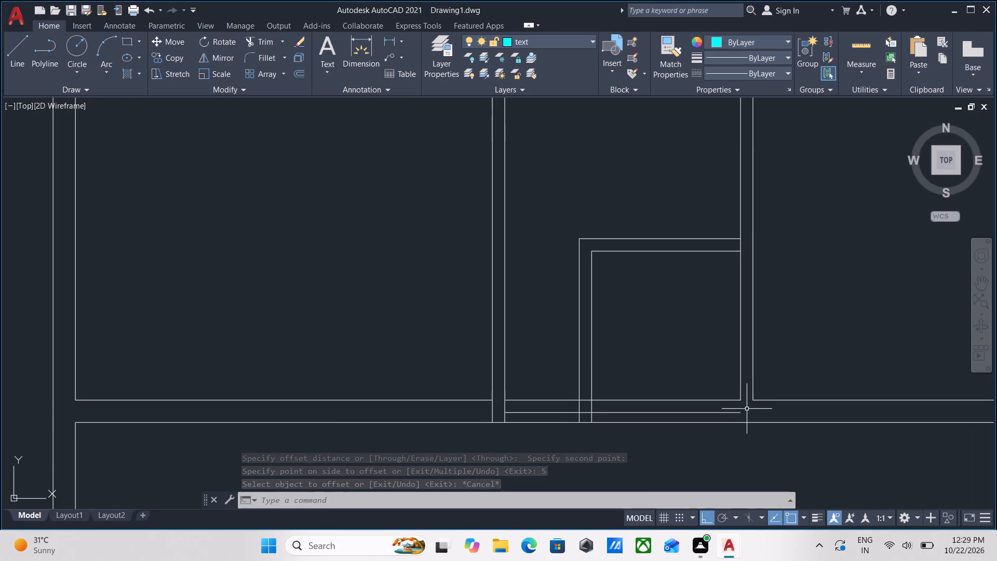
{"action": "key", "text": "e"}
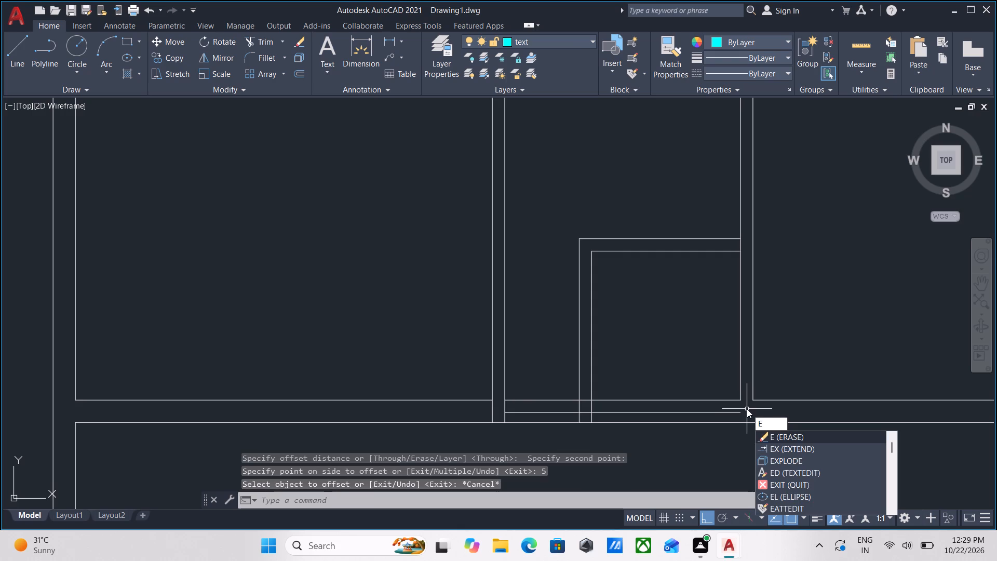
{"action": "key", "text": "x"}
{"action": "key", "text": "Return"}
{"action": "scroll", "coordinate": [742, 395], "scroll_direction": "up", "scroll_amount": 1}
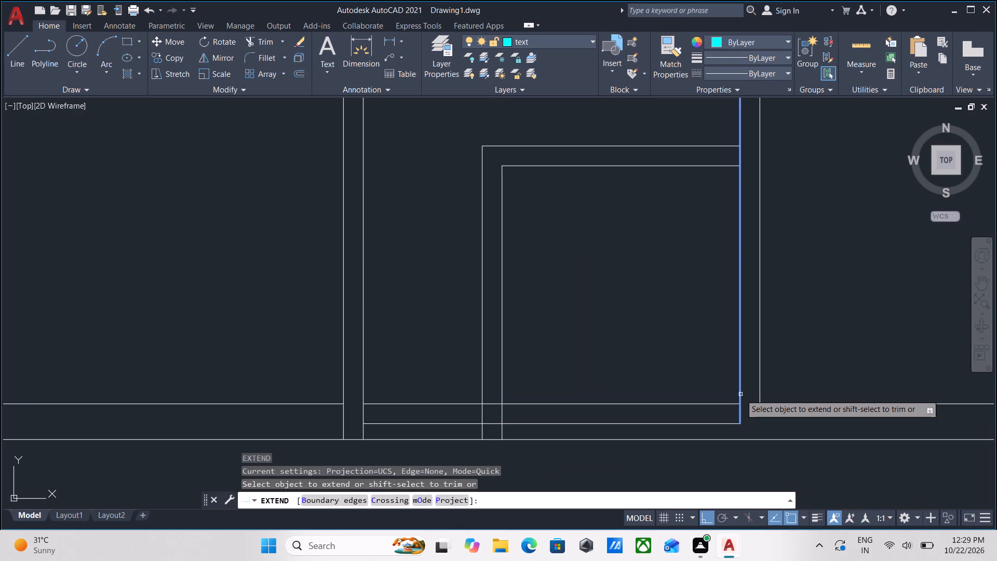
{"action": "left_click", "coordinate": [741, 378]}
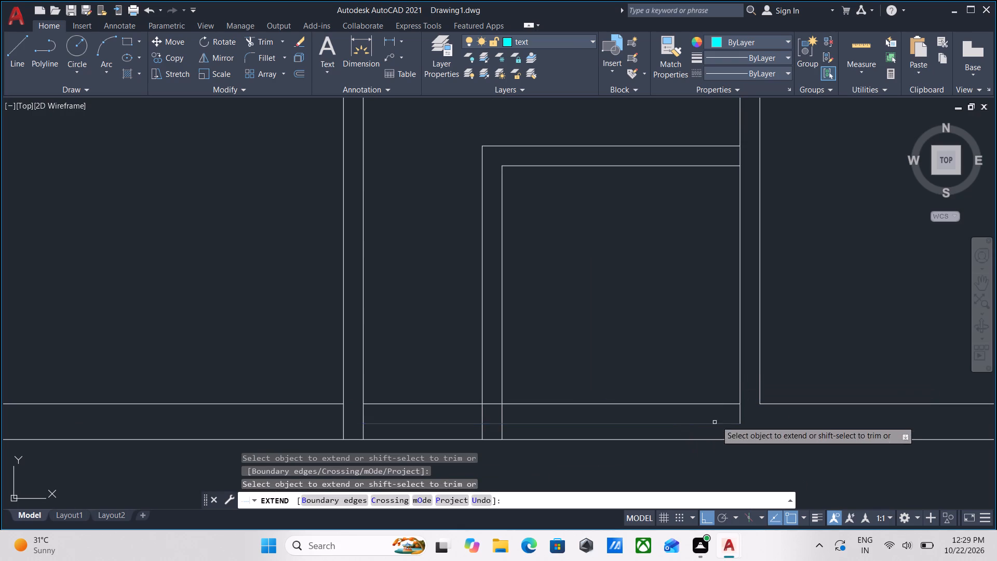
{"action": "left_click", "coordinate": [740, 383]}
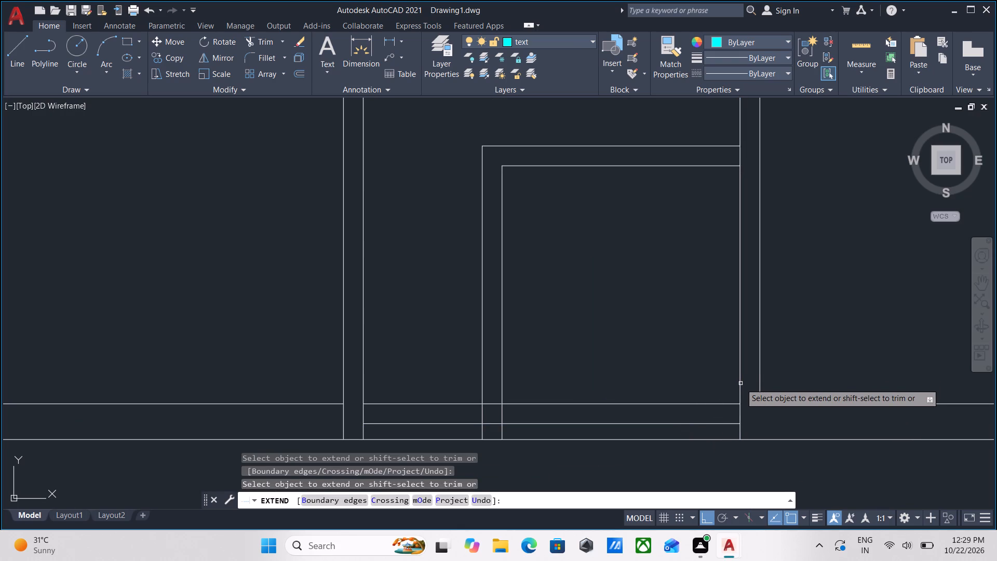
{"action": "key", "text": "Escape"}
Trim the horizontal wall's old lower line across the middle room and the enclosure's vertical ends below the 5" offset line.
{"action": "middle_click_drag", "start_coordinate": [625, 446], "coordinate": [648, 431]}
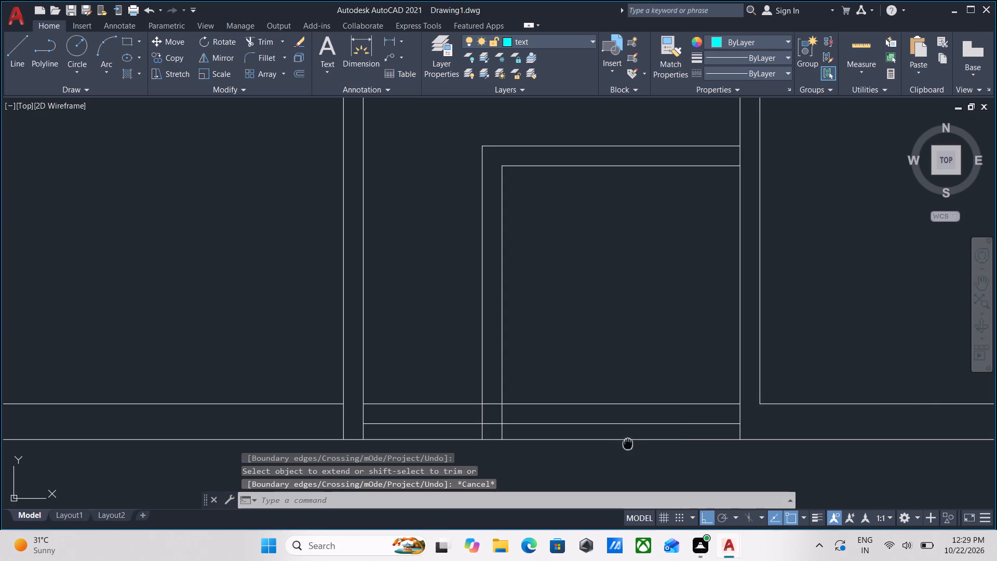
{"action": "middle_click_drag", "start_coordinate": [648, 431], "coordinate": [653, 425]}
{"action": "type", "text": "TR"}
{"action": "key", "text": "Return"}
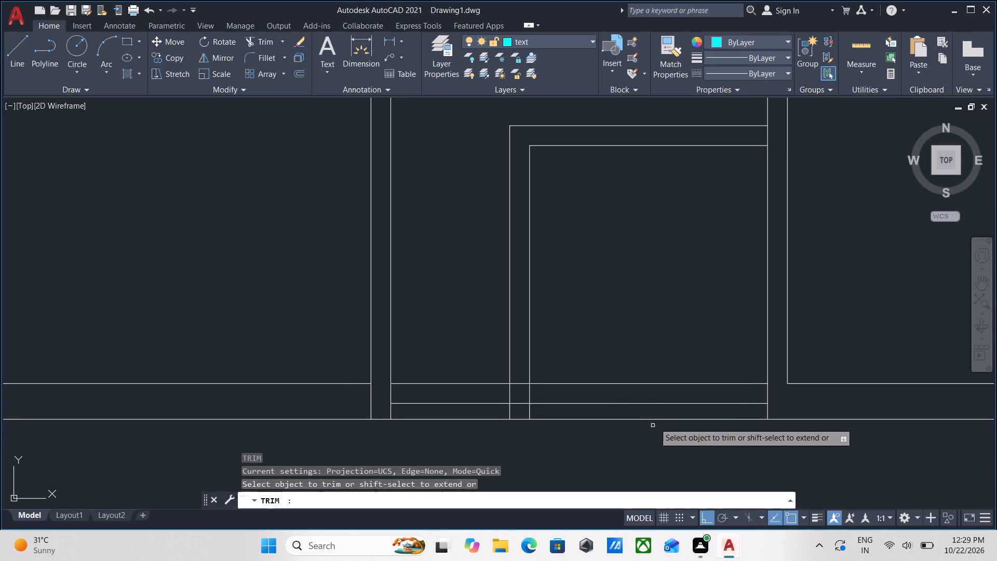
{"action": "left_click", "coordinate": [655, 423]}
{"action": "left_click", "coordinate": [654, 407]}
{"action": "middle_click_drag", "start_coordinate": [599, 420], "coordinate": [671, 433]}
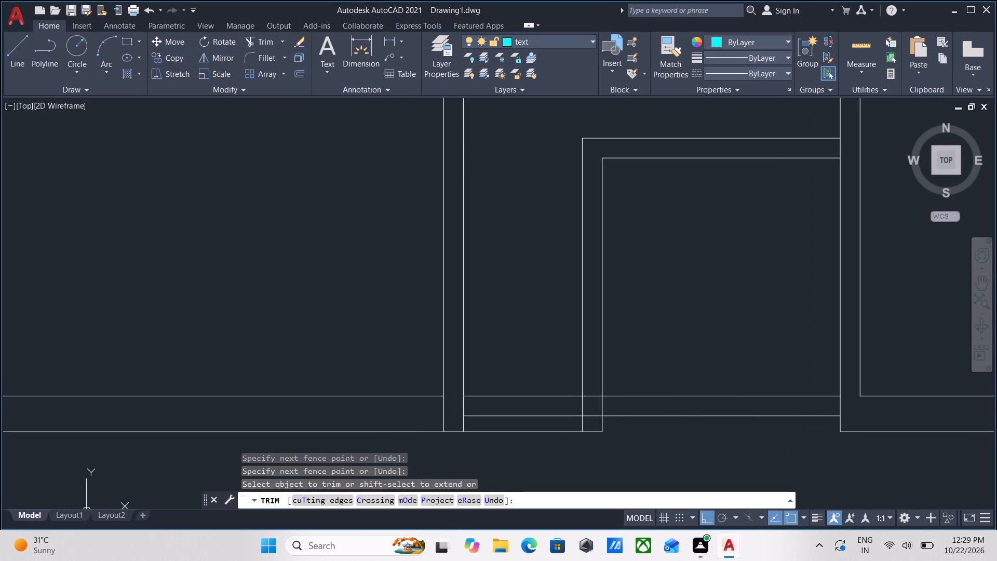
{"action": "left_click", "coordinate": [625, 429]}
{"action": "left_click", "coordinate": [548, 425]}
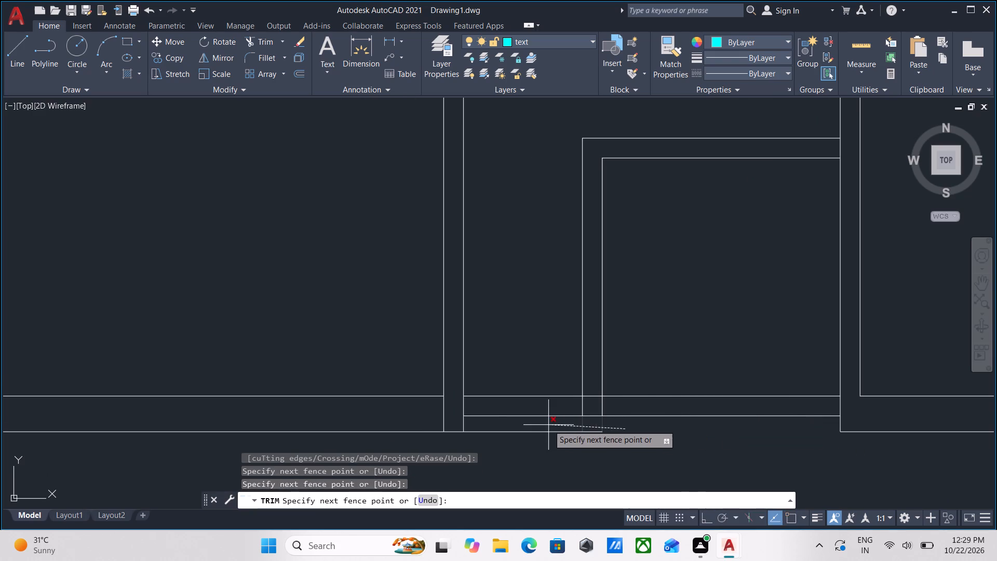
{"action": "left_click", "coordinate": [496, 424]}
{"action": "left_click", "coordinate": [489, 454]}
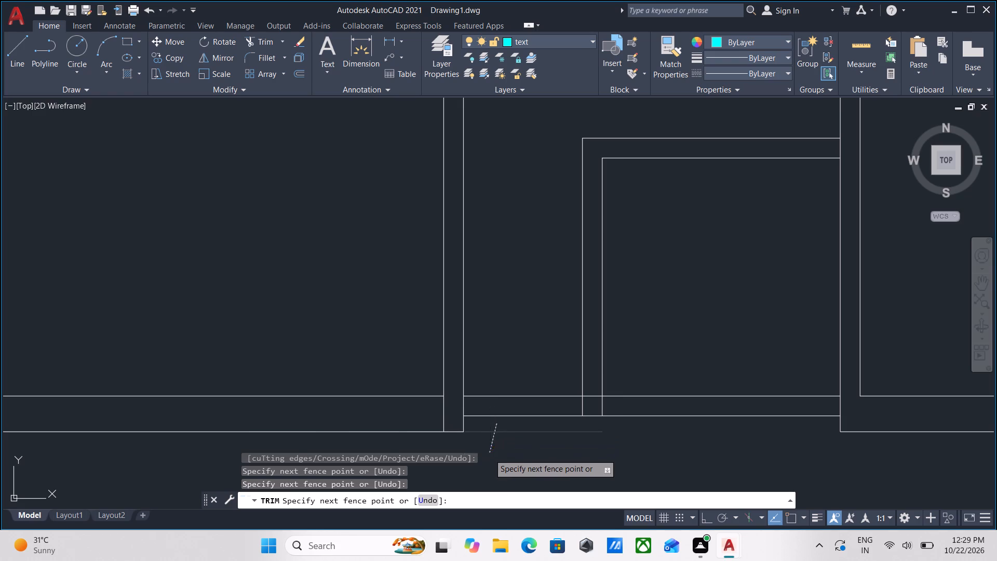
Trim the partition and enclosure lines crossing inside the horizontal wall below the middle room to leave its interior open.
{"action": "scroll", "coordinate": [568, 442], "scroll_direction": "down", "scroll_amount": 1}
{"action": "middle_click_drag", "start_coordinate": [570, 440], "coordinate": [582, 426]}
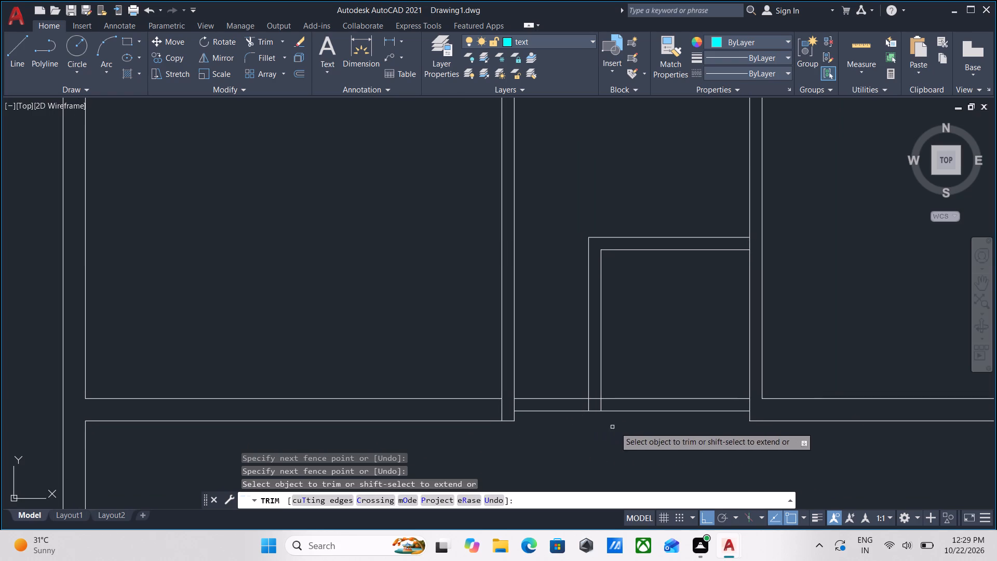
{"action": "scroll", "coordinate": [762, 416], "scroll_direction": "up", "scroll_amount": 2}
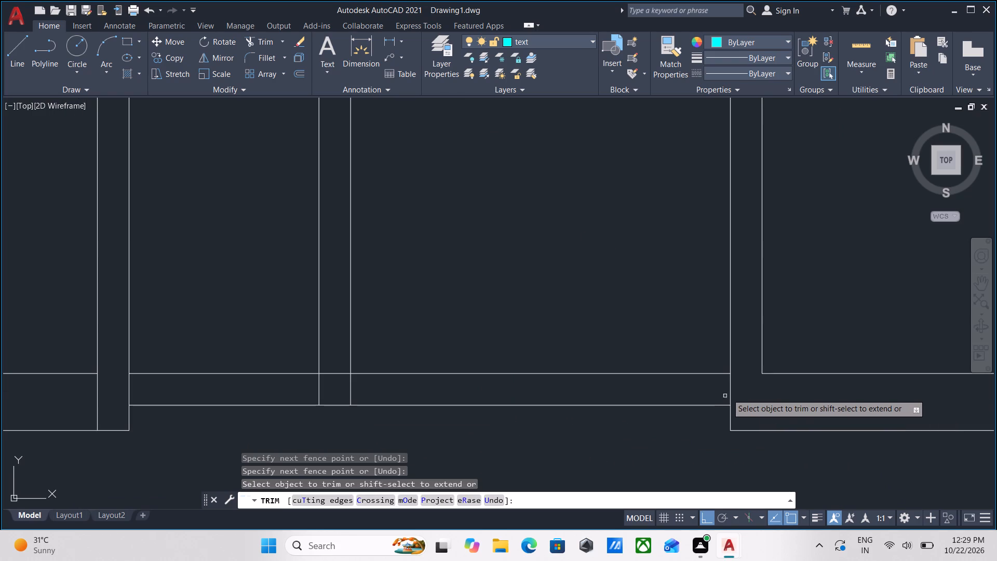
{"action": "left_click", "coordinate": [738, 397]}
{"action": "left_click", "coordinate": [700, 397]}
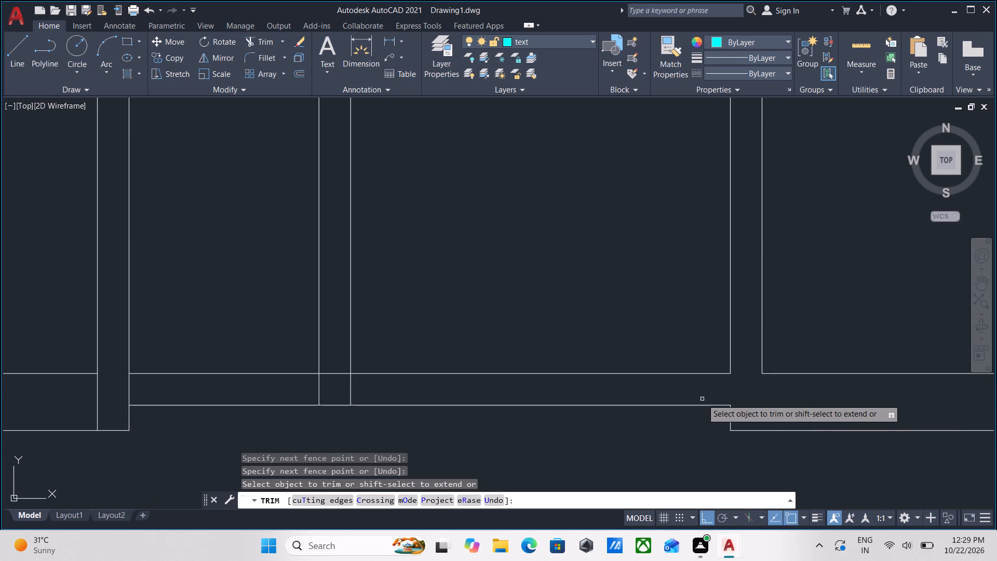
{"action": "scroll", "coordinate": [702, 399], "scroll_direction": "down", "scroll_amount": 2}
{"action": "middle_click_drag", "start_coordinate": [702, 399], "coordinate": [761, 380]}
{"action": "scroll", "coordinate": [592, 372], "scroll_direction": "up", "scroll_amount": 2}
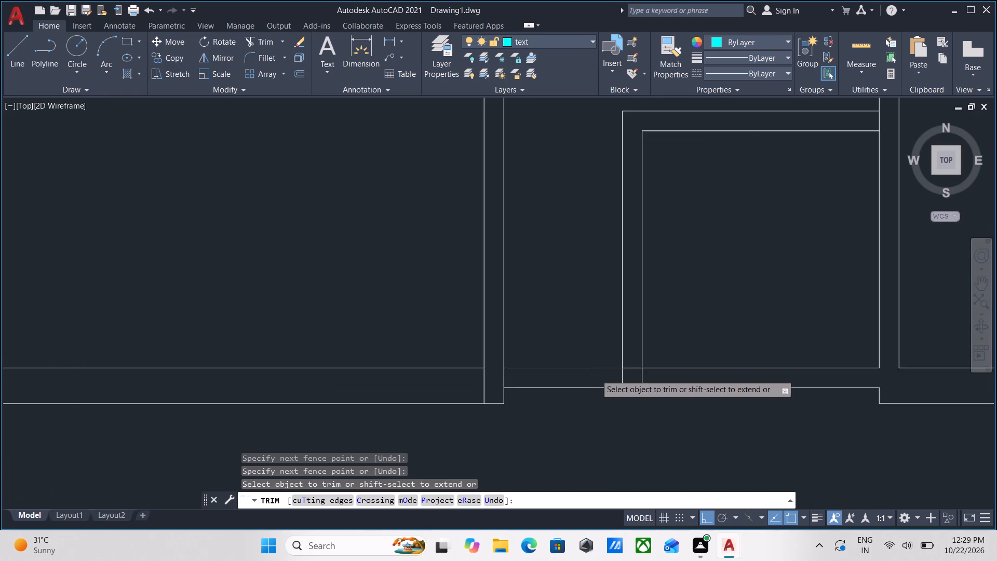
{"action": "left_click", "coordinate": [709, 383]}
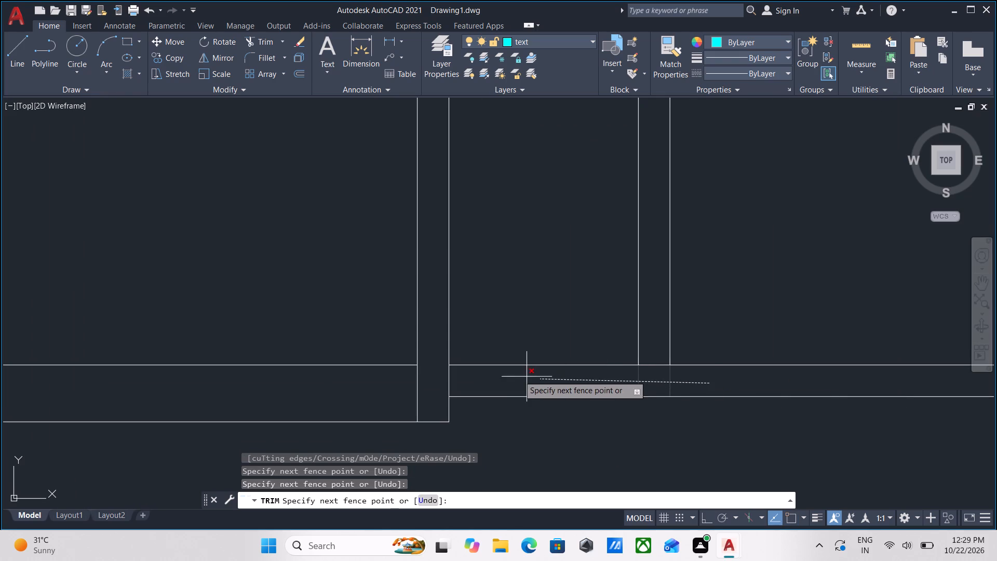
{"action": "left_click", "coordinate": [429, 381]}
{"action": "left_click", "coordinate": [428, 391]}
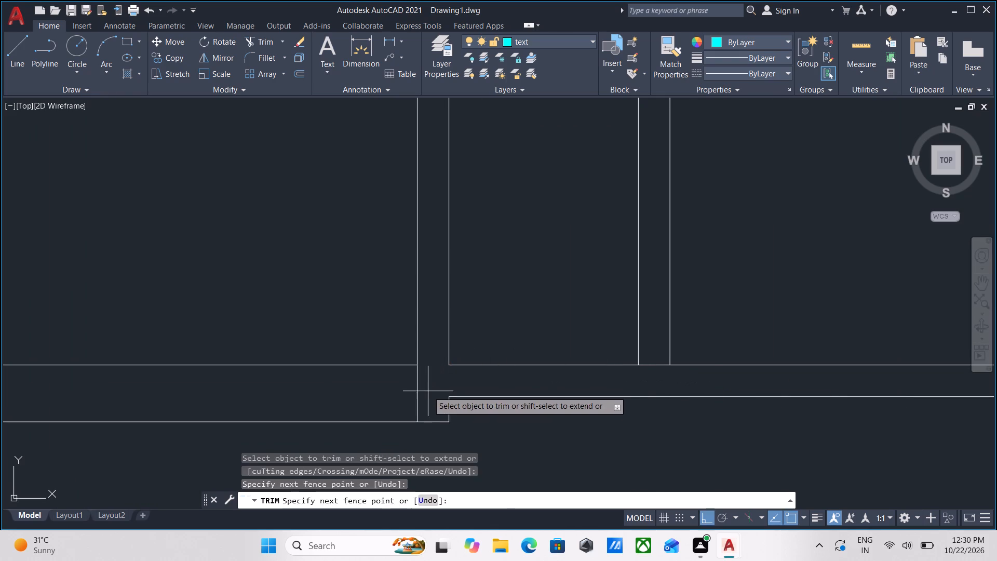
{"action": "left_click", "coordinate": [382, 385]}
{"action": "scroll", "coordinate": [382, 382], "scroll_direction": "down", "scroll_amount": 1}
{"action": "middle_click_drag", "start_coordinate": [382, 382], "coordinate": [411, 378]}
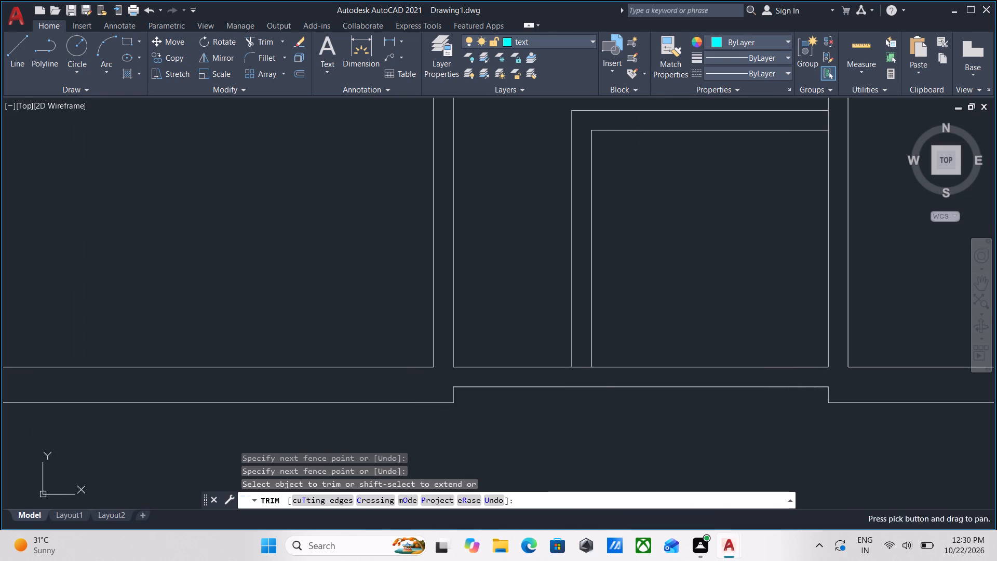
Extend both vertical lines of the L-shaped enclosure in the middle room down to the lower line of the horizontal wall.
{"action": "key", "text": "Escape"}
{"action": "scroll", "coordinate": [415, 379], "scroll_direction": "down", "scroll_amount": 1}
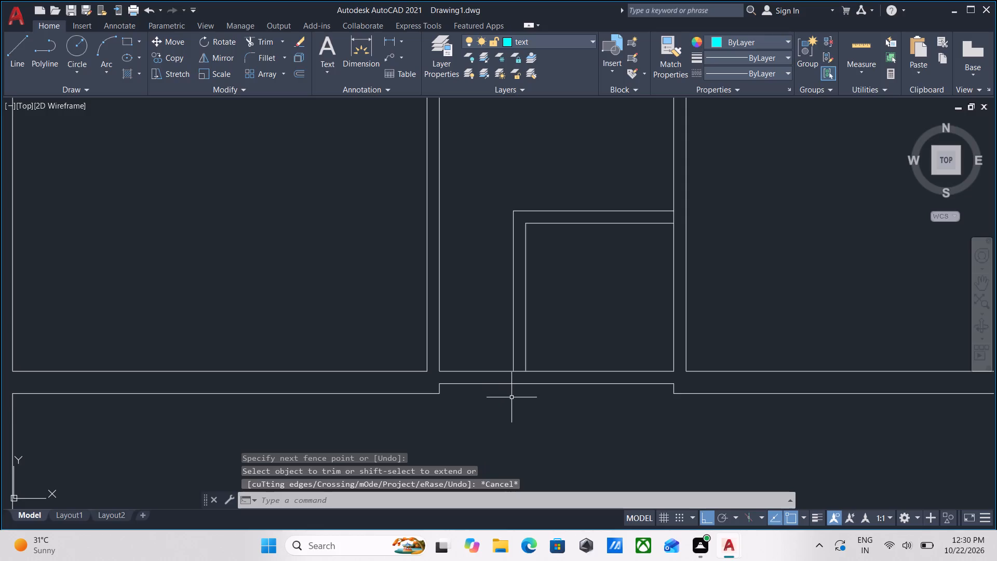
{"action": "scroll", "coordinate": [535, 382], "scroll_direction": "up", "scroll_amount": 1}
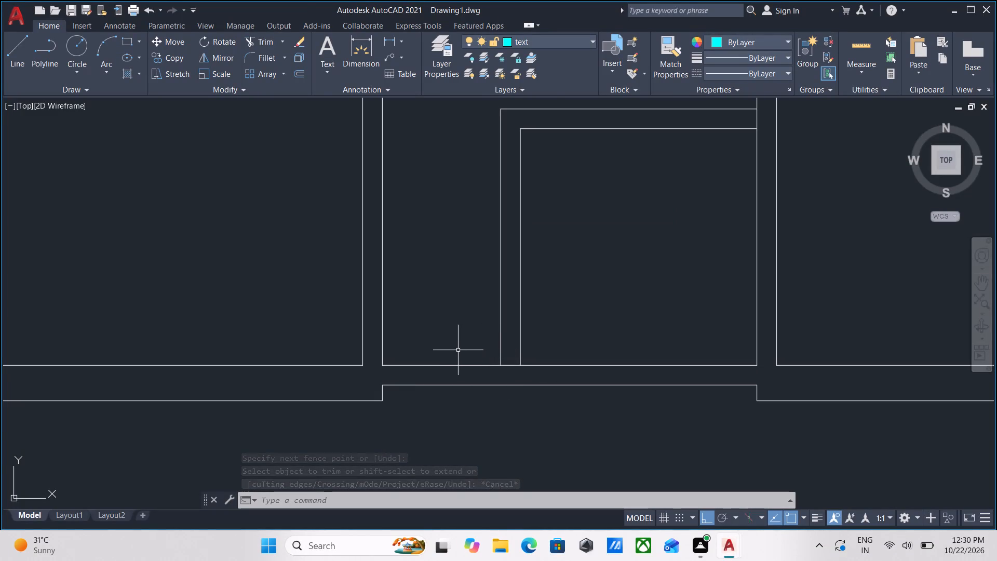
{"action": "scroll", "coordinate": [459, 350], "scroll_direction": "up", "scroll_amount": 1}
{"action": "scroll", "coordinate": [480, 340], "scroll_direction": "down", "scroll_amount": 1}
{"action": "middle_click_drag", "start_coordinate": [480, 340], "coordinate": [500, 399]}
{"action": "scroll", "coordinate": [519, 370], "scroll_direction": "down", "scroll_amount": 1}
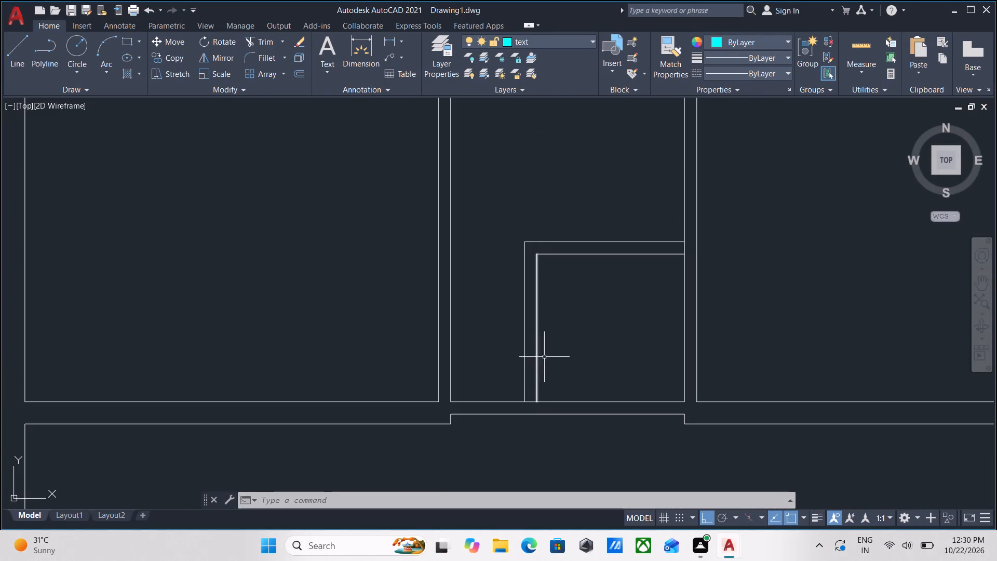
{"action": "scroll", "coordinate": [525, 371], "scroll_direction": "up", "scroll_amount": 1}
{"action": "type", "text": "EX"}
{"action": "key", "text": "Return"}
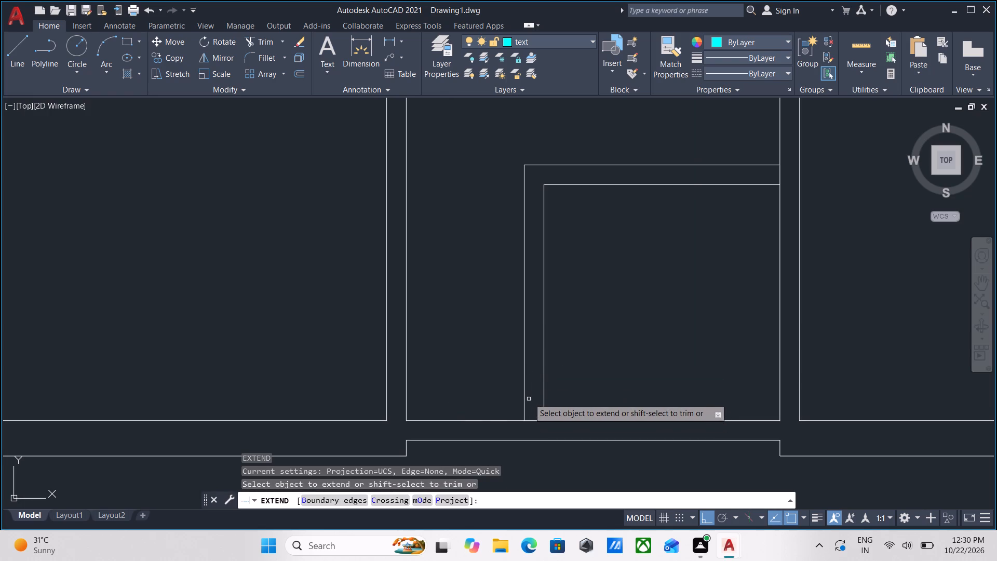
{"action": "left_click", "coordinate": [524, 389]}
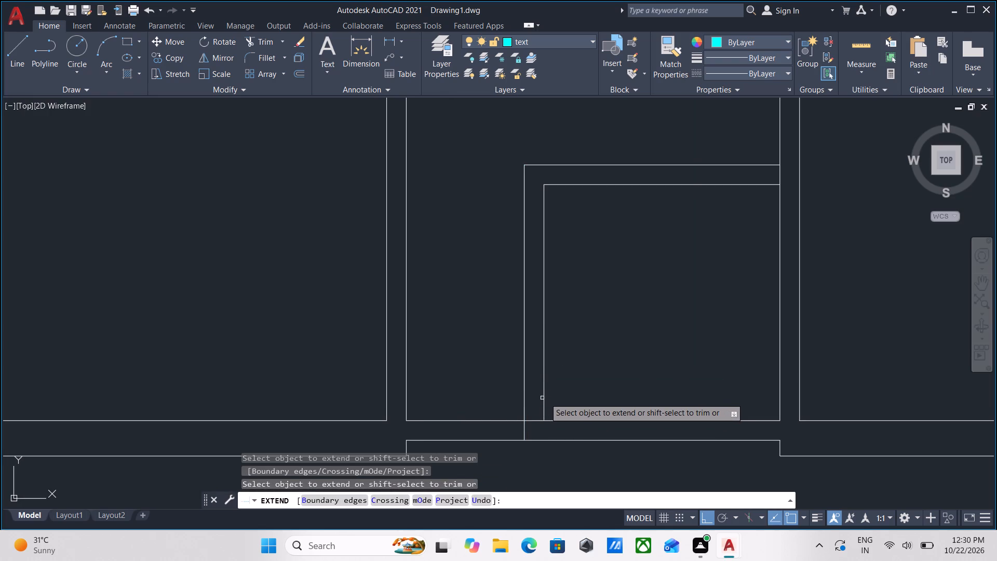
{"action": "left_click", "coordinate": [543, 395]}
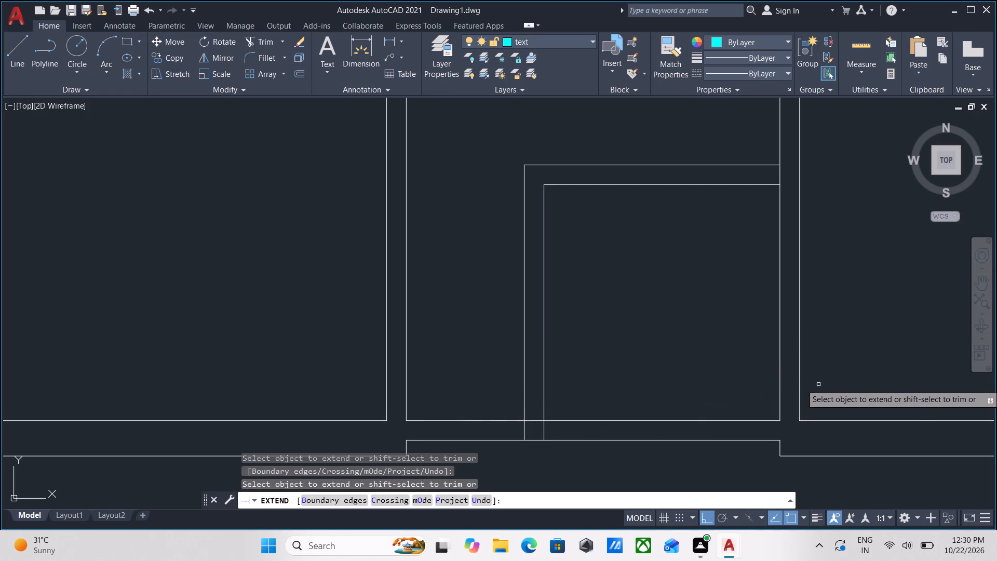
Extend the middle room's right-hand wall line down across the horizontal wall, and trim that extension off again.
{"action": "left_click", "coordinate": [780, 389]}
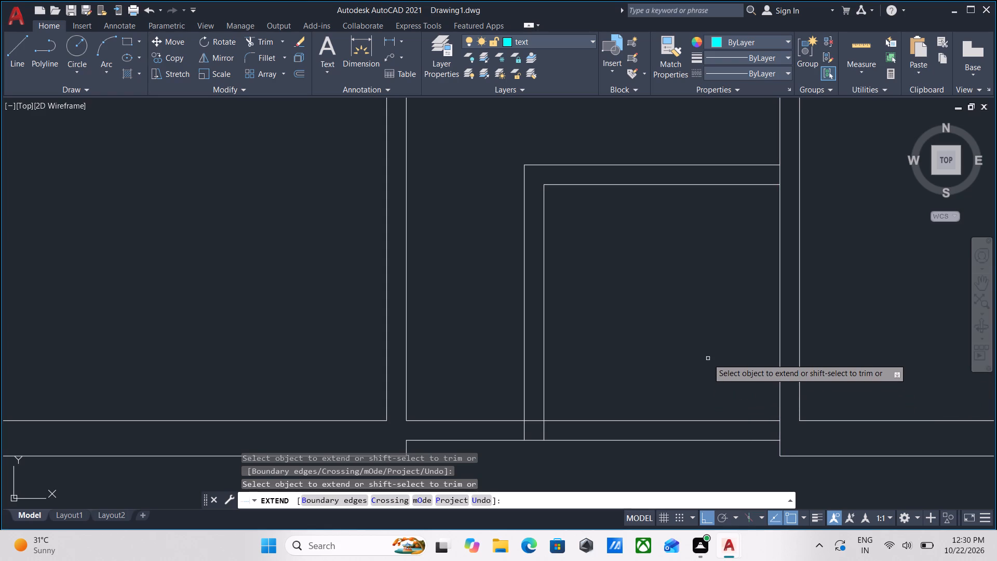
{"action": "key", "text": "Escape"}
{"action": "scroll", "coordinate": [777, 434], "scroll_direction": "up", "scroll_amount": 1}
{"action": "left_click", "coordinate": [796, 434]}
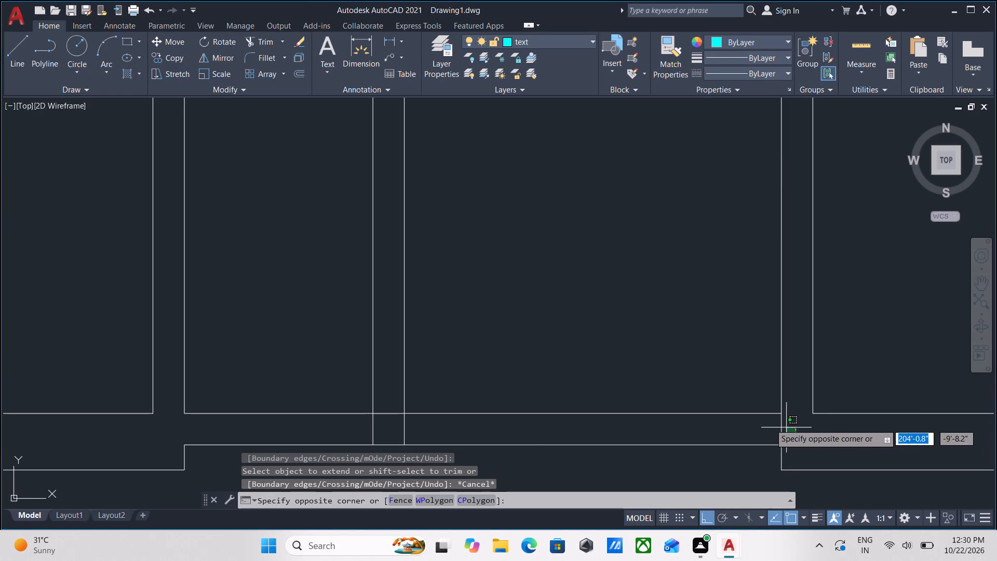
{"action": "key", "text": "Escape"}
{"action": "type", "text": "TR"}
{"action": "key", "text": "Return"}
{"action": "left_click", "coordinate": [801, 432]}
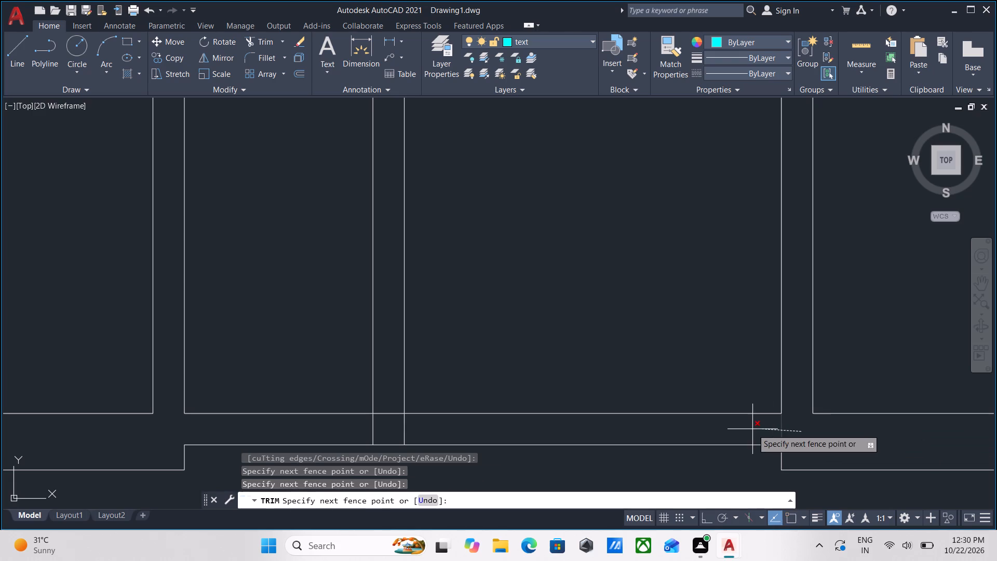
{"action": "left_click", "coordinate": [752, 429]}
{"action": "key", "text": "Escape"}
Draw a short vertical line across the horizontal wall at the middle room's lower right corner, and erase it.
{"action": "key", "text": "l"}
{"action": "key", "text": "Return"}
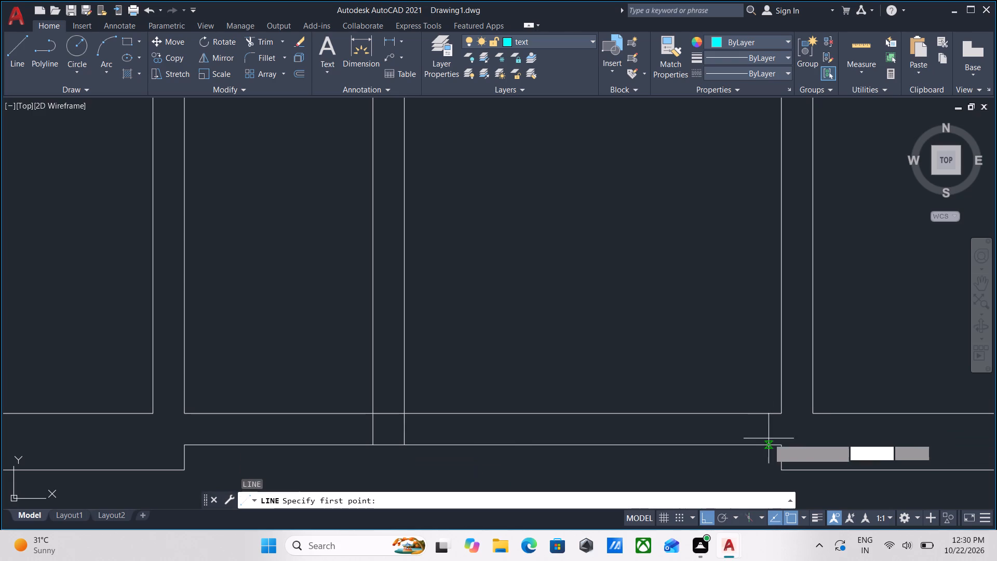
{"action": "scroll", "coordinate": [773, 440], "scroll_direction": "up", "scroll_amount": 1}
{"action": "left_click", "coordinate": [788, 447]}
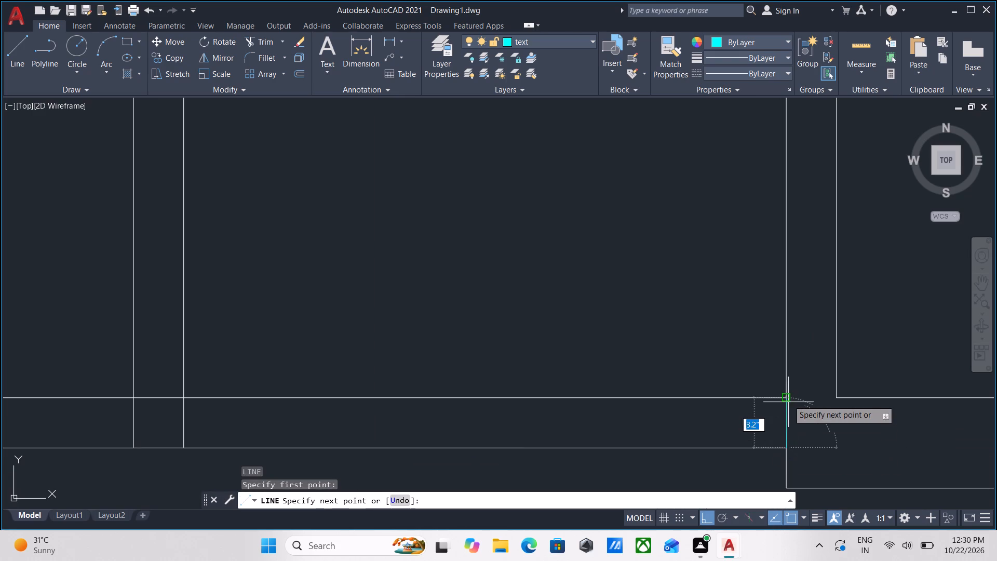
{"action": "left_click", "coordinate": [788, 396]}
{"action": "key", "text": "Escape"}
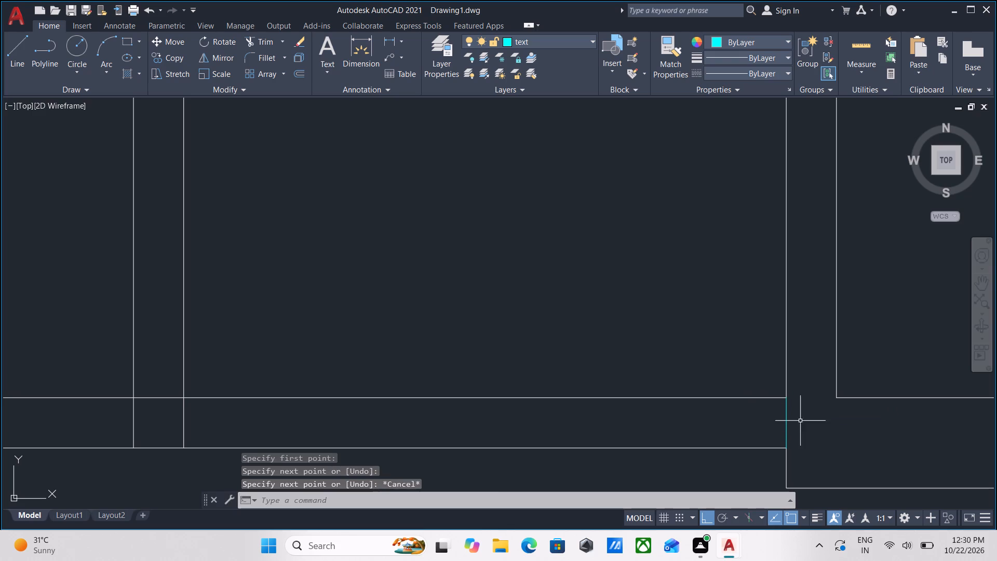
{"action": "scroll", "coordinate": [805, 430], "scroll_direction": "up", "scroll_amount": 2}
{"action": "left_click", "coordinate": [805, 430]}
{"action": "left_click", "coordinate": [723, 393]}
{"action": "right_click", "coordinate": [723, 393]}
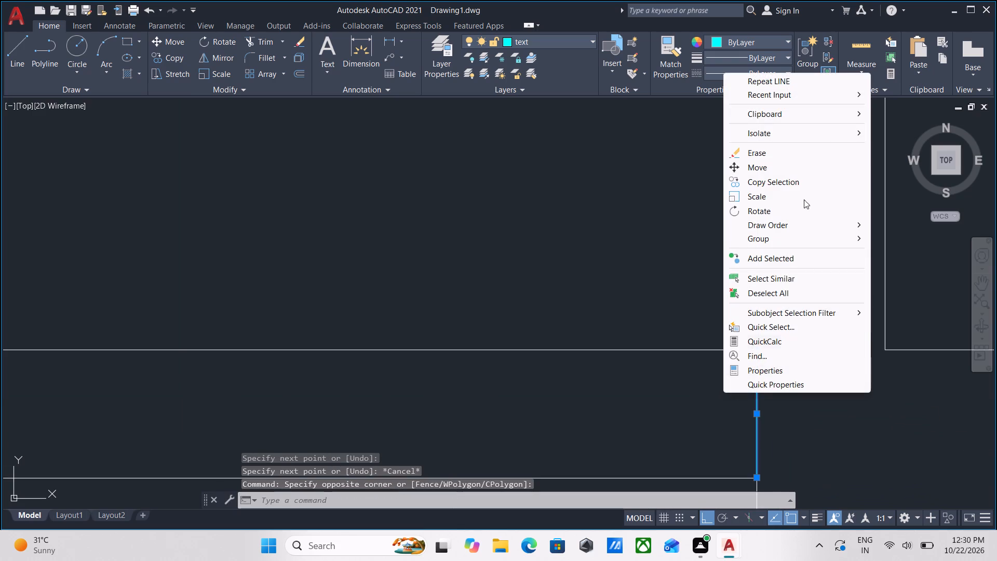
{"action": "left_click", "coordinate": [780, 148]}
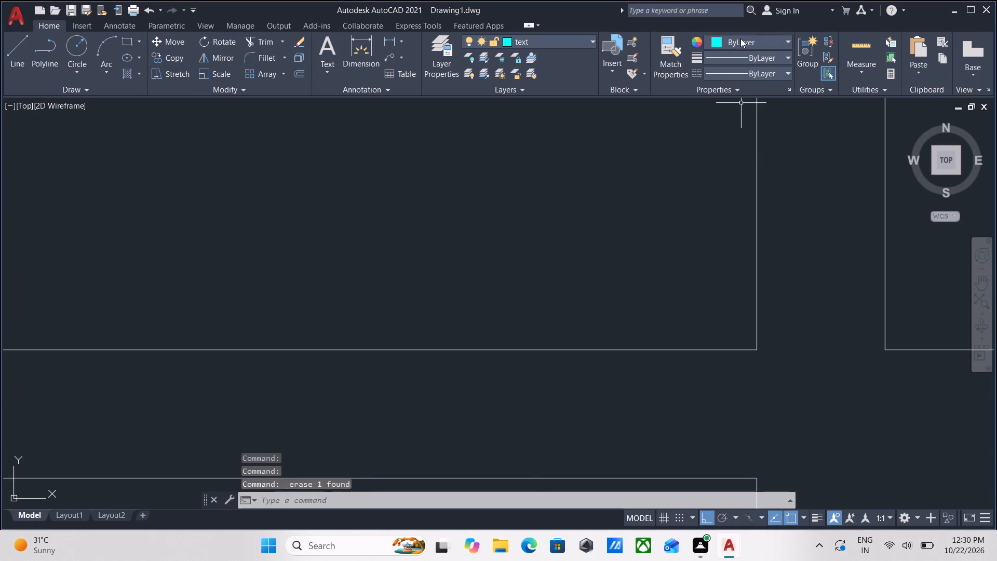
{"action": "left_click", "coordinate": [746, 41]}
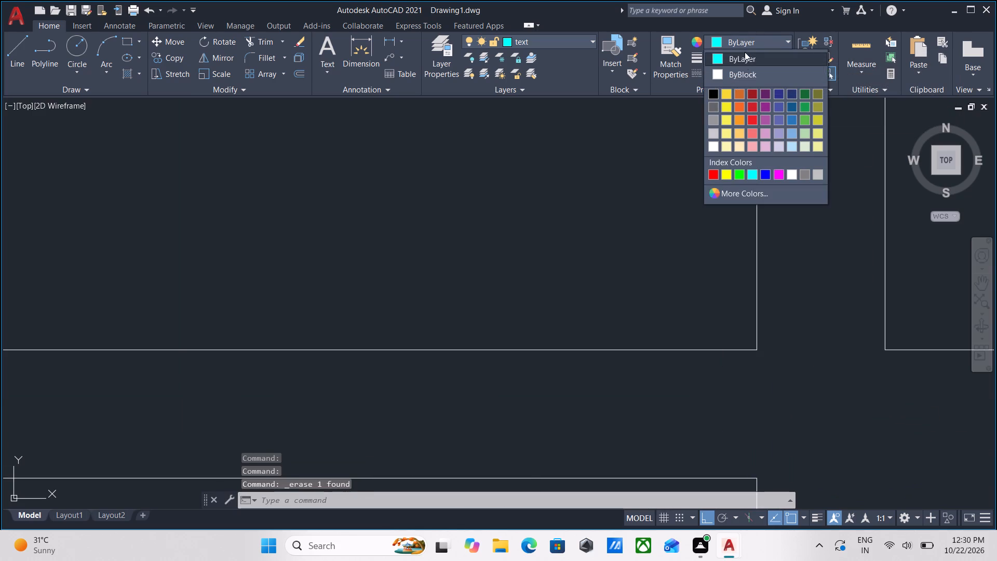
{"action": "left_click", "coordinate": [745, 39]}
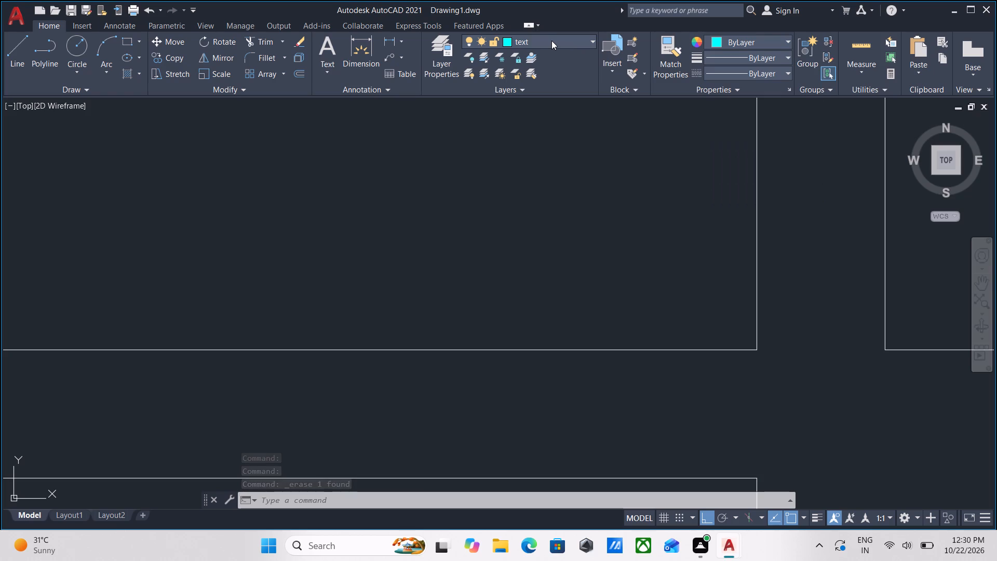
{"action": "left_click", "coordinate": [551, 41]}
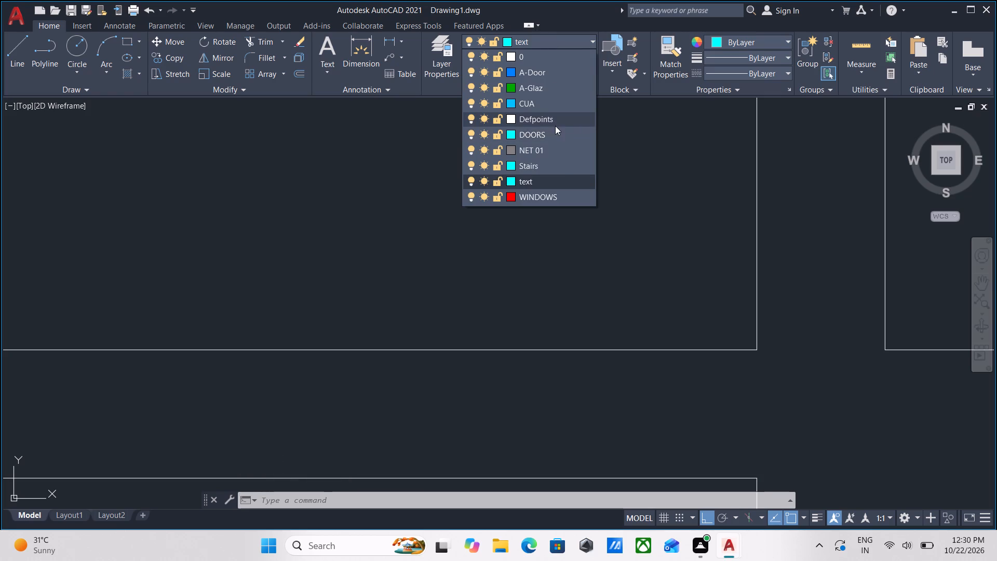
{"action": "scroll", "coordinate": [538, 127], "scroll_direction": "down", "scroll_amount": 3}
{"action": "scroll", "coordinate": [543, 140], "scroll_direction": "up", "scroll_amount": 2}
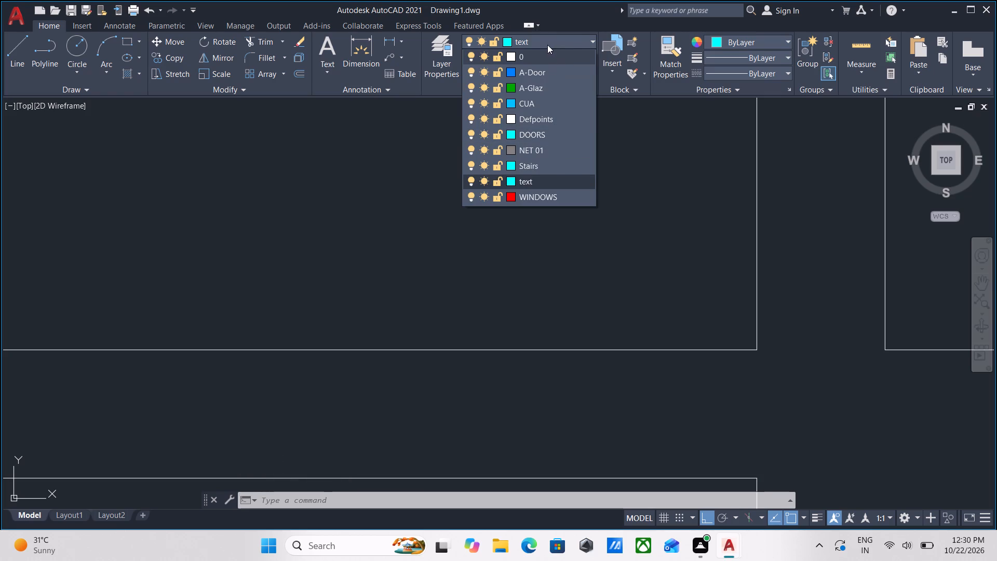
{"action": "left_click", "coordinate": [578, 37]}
Create a new layer named WALLLS with the colour white.
{"action": "left_click", "coordinate": [444, 61]}
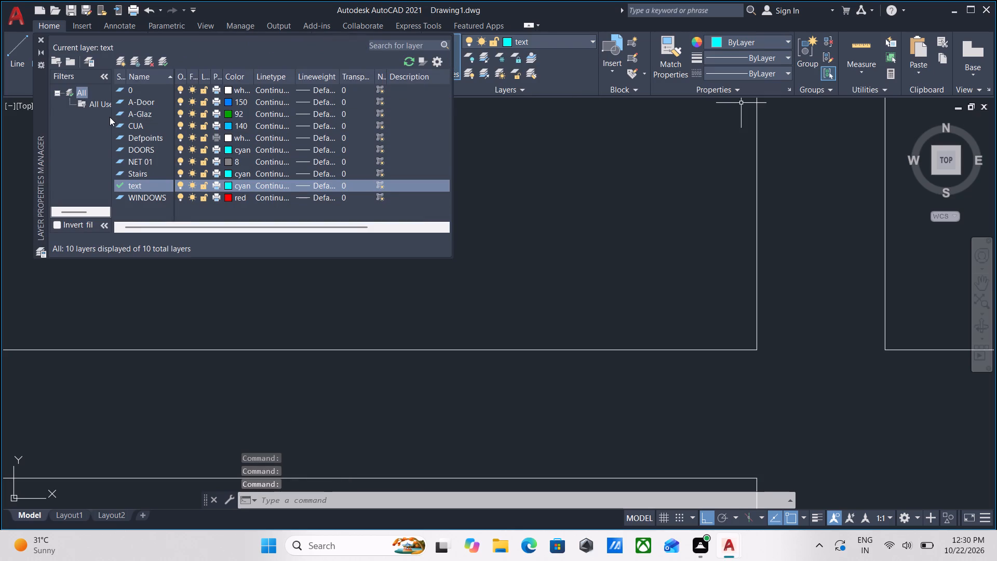
{"action": "left_click", "coordinate": [117, 60]}
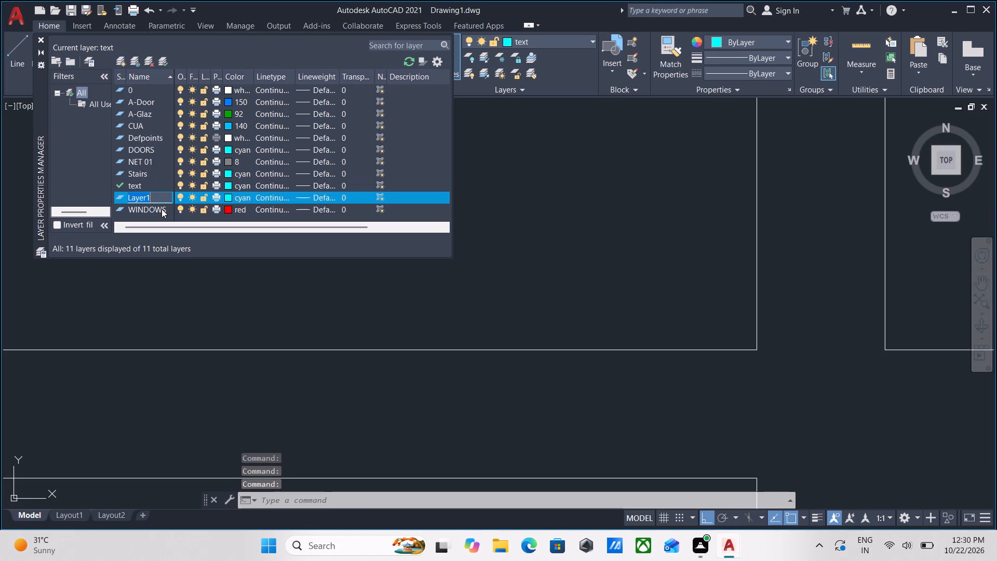
{"action": "key", "text": "BackSpace"}
{"action": "type", "text": "WALLLS"}
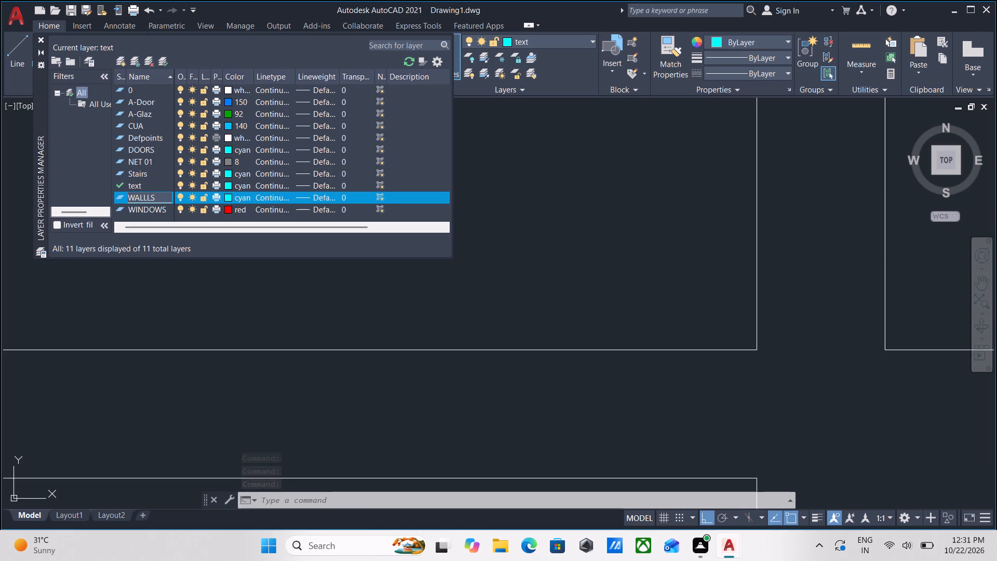
{"action": "left_click", "coordinate": [228, 196]}
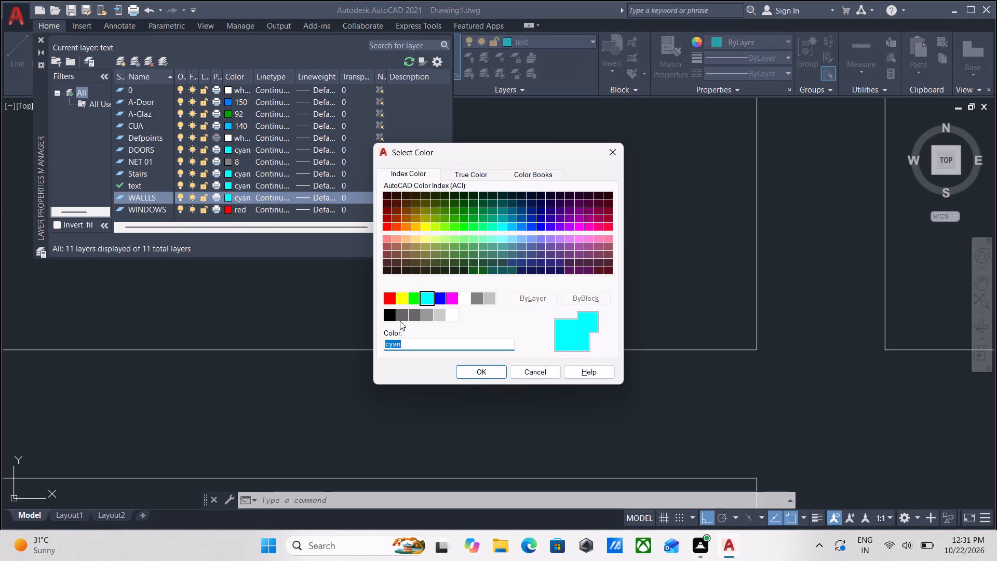
{"action": "left_click", "coordinate": [464, 298]}
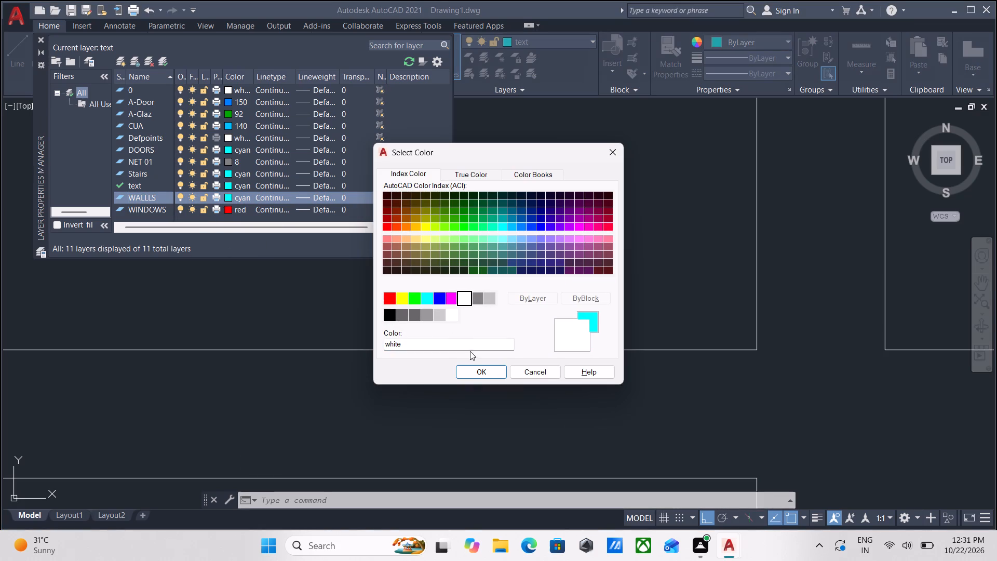
{"action": "left_click", "coordinate": [471, 371]}
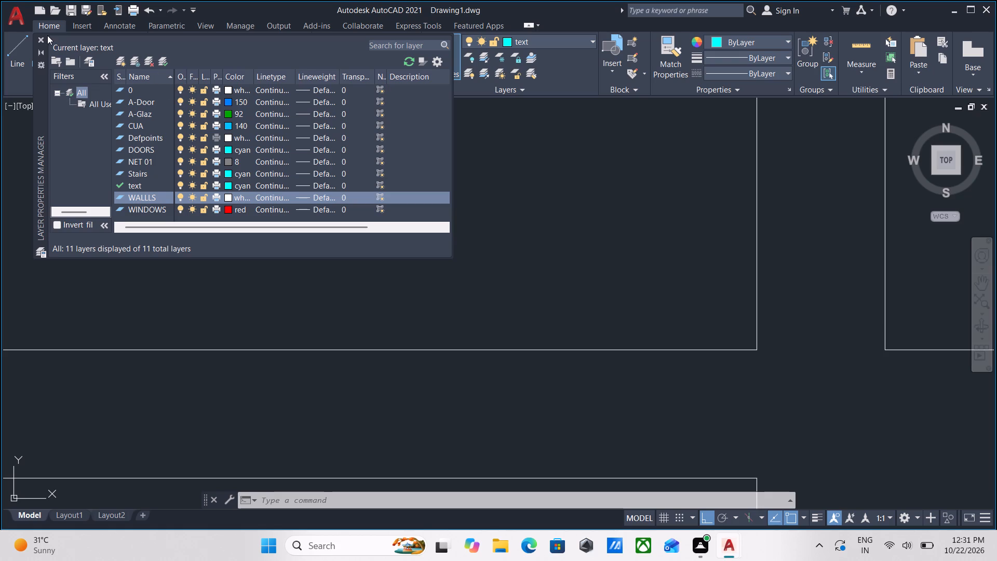
{"action": "left_click", "coordinate": [33, 35]}
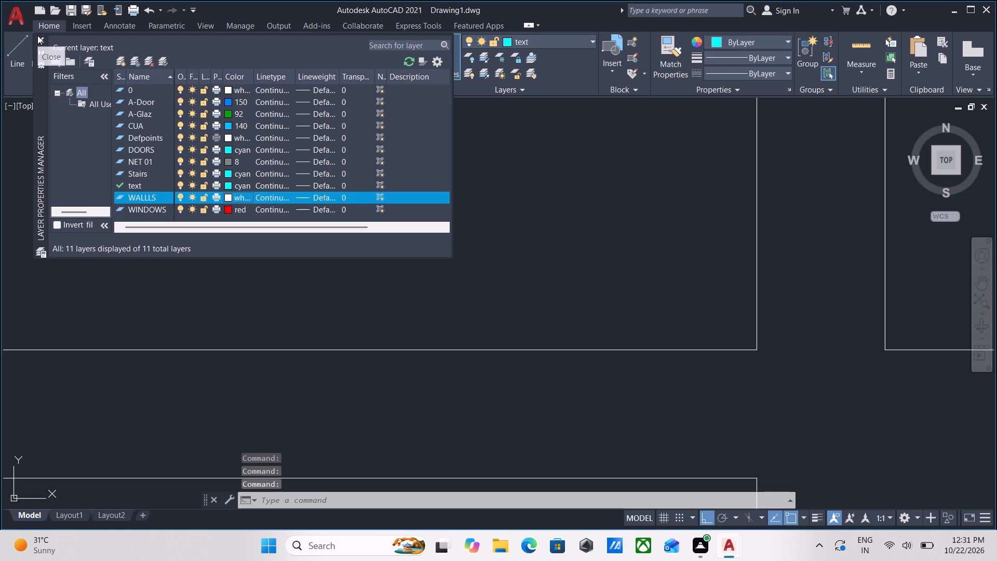
{"action": "left_click", "coordinate": [42, 35]}
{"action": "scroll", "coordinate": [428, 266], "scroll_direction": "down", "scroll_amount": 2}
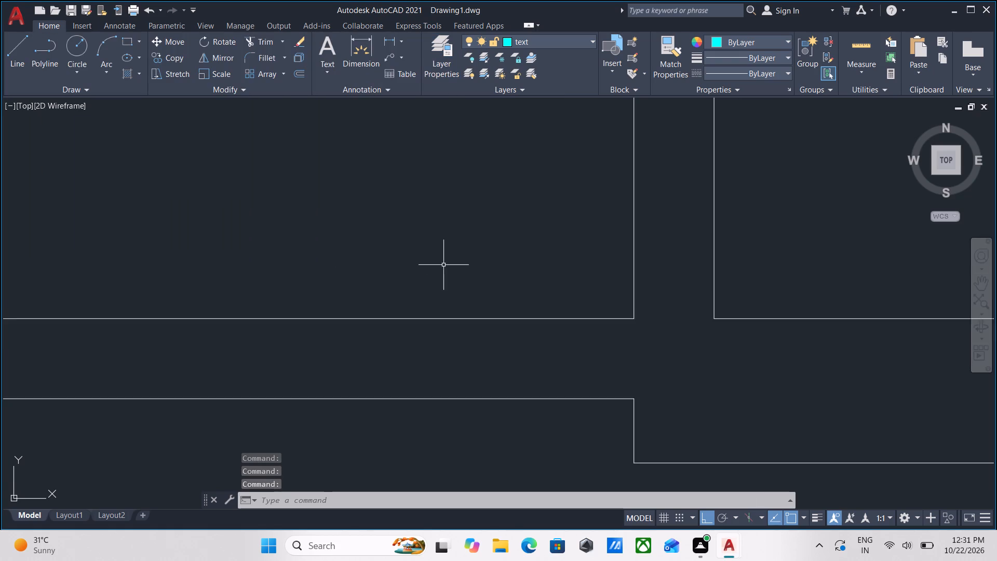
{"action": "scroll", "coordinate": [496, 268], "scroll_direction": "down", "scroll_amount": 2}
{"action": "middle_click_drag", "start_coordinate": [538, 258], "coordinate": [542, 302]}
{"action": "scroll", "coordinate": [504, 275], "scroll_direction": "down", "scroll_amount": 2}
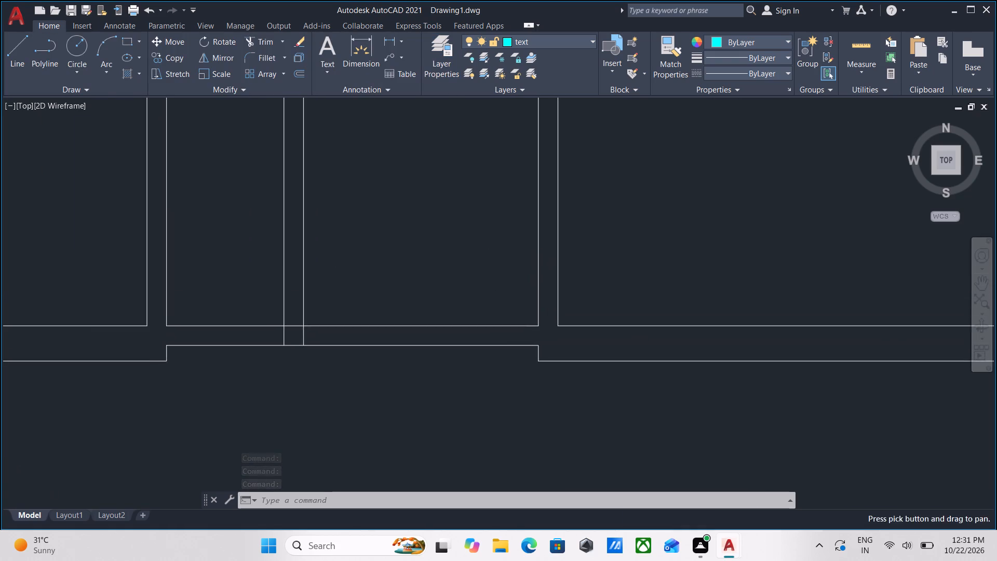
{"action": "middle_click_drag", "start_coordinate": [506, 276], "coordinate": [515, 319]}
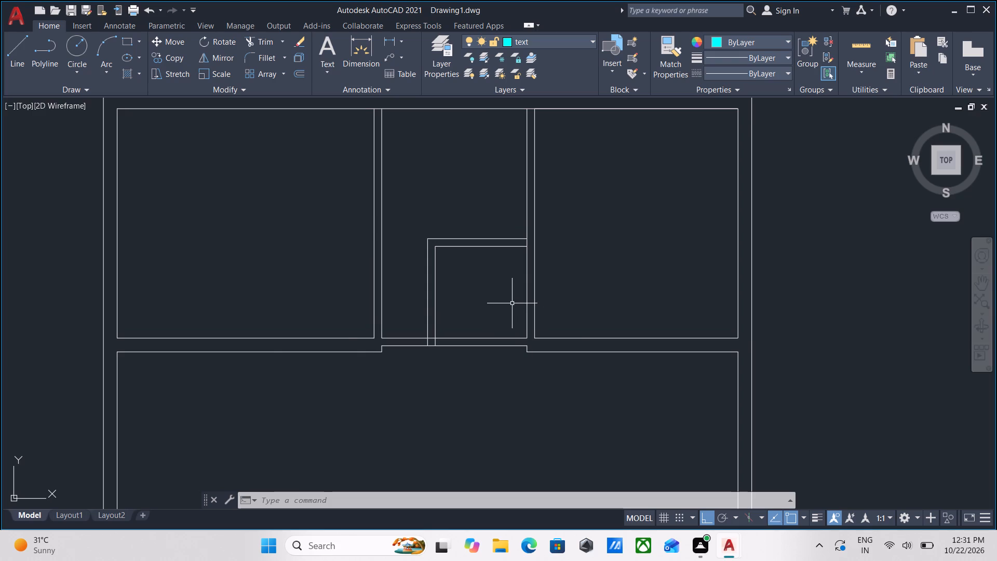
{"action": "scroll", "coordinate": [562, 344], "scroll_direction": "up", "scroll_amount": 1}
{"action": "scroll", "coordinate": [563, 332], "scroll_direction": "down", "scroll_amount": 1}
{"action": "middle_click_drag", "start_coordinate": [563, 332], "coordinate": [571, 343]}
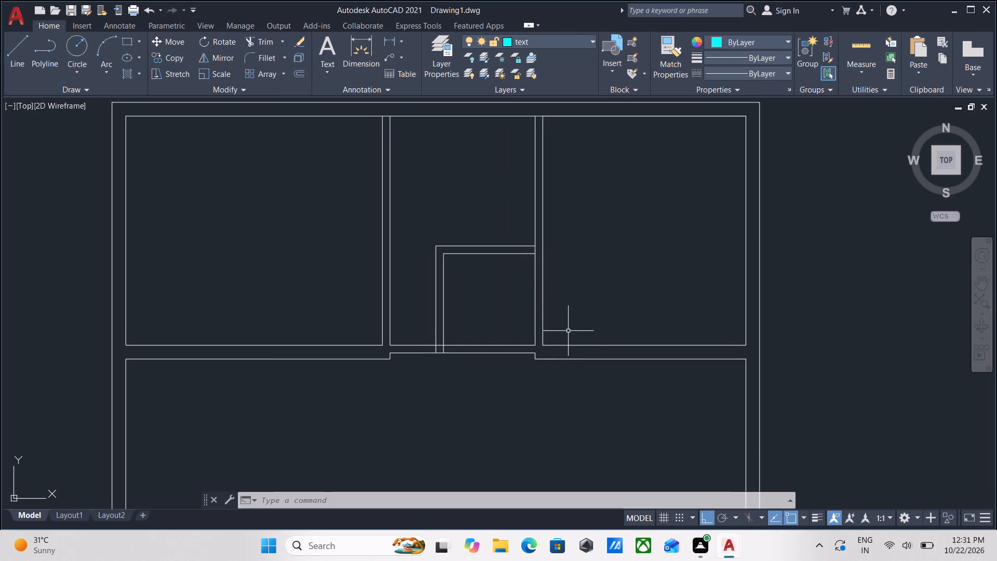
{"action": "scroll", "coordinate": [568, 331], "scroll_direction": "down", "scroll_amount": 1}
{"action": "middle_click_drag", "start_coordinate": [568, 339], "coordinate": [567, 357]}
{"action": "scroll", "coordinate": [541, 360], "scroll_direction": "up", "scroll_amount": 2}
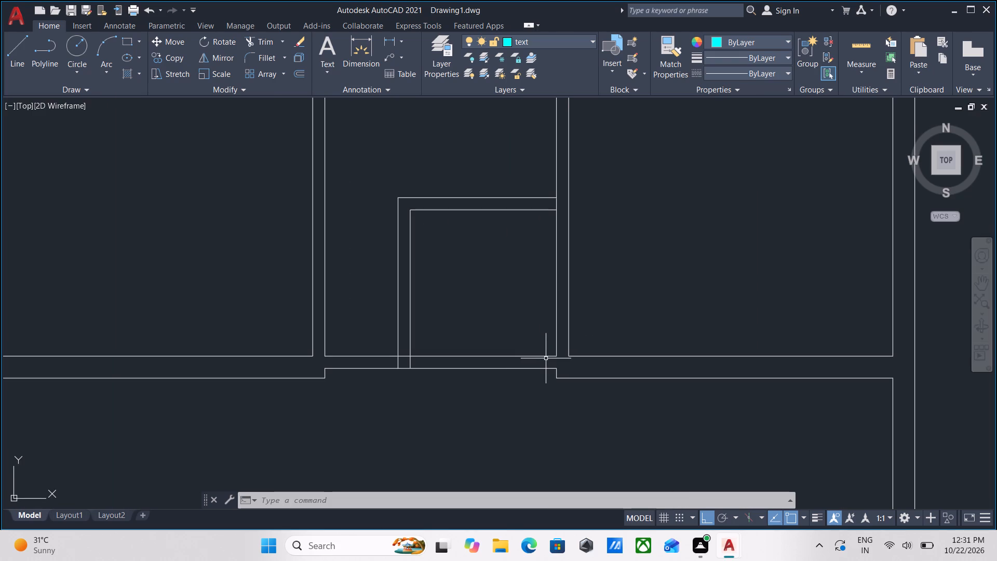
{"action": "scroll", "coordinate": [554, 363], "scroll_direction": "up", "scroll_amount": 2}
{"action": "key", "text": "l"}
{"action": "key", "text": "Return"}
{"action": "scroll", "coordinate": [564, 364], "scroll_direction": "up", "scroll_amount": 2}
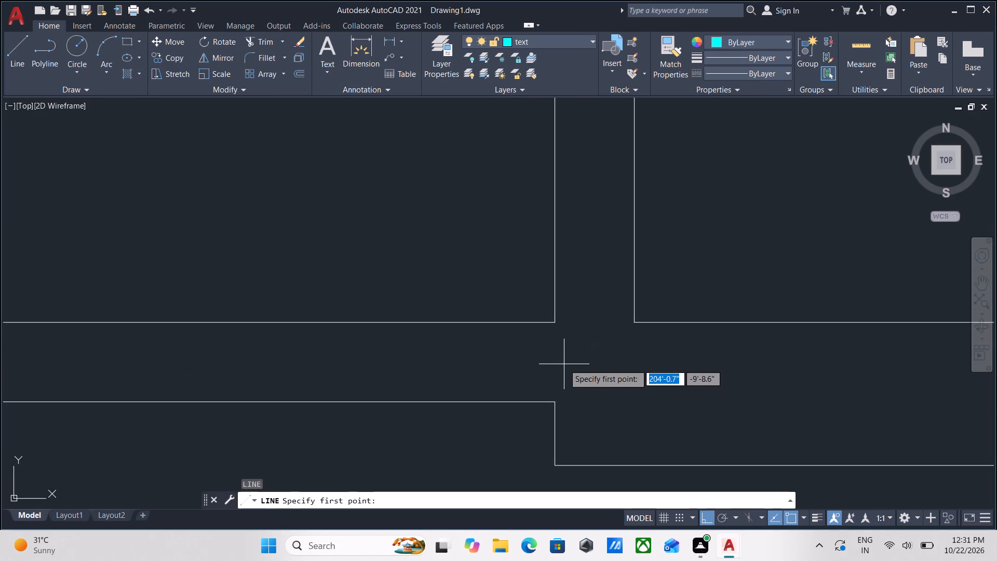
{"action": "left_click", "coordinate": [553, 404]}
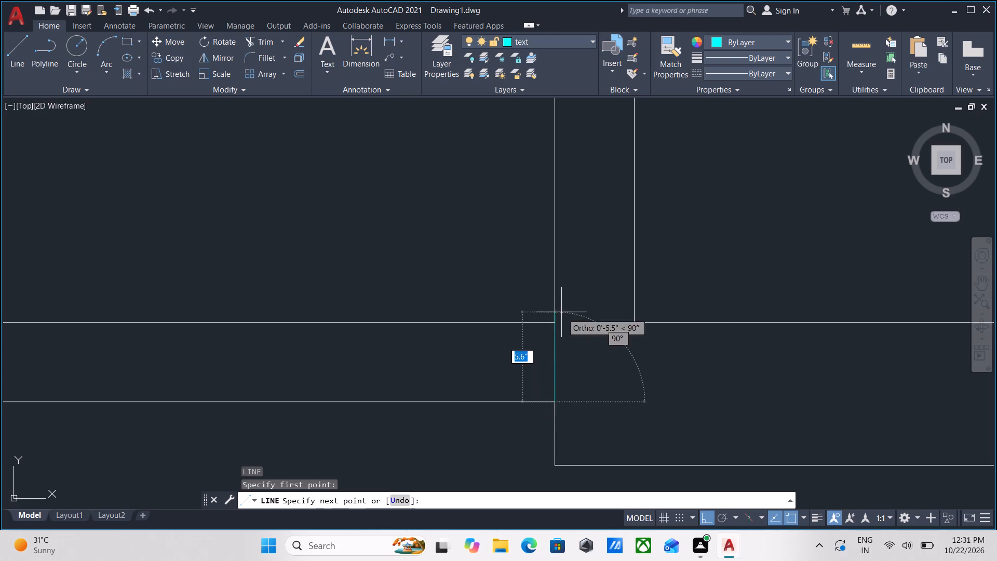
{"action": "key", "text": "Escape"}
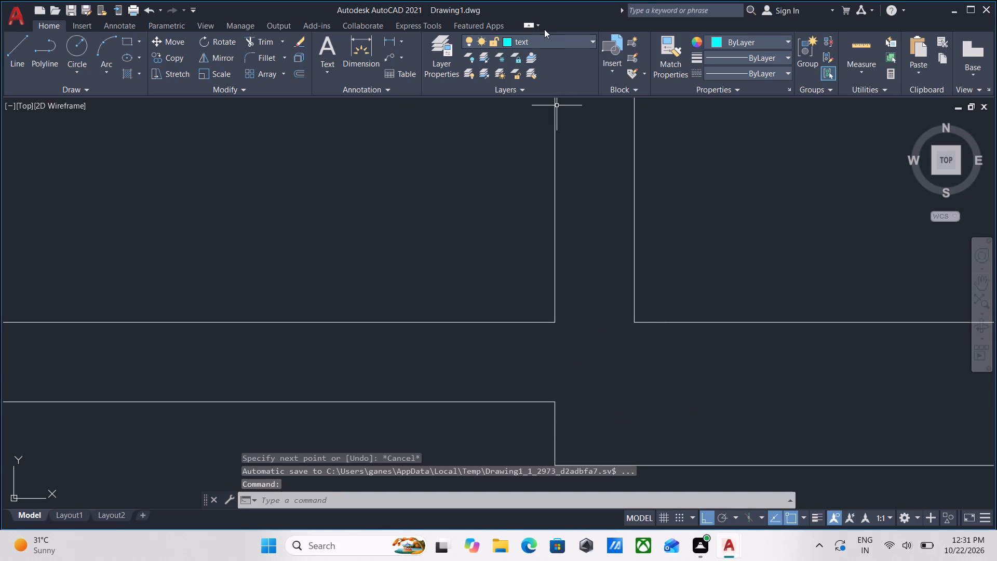
Make WALLLS the current layer.
{"action": "left_click", "coordinate": [549, 38]}
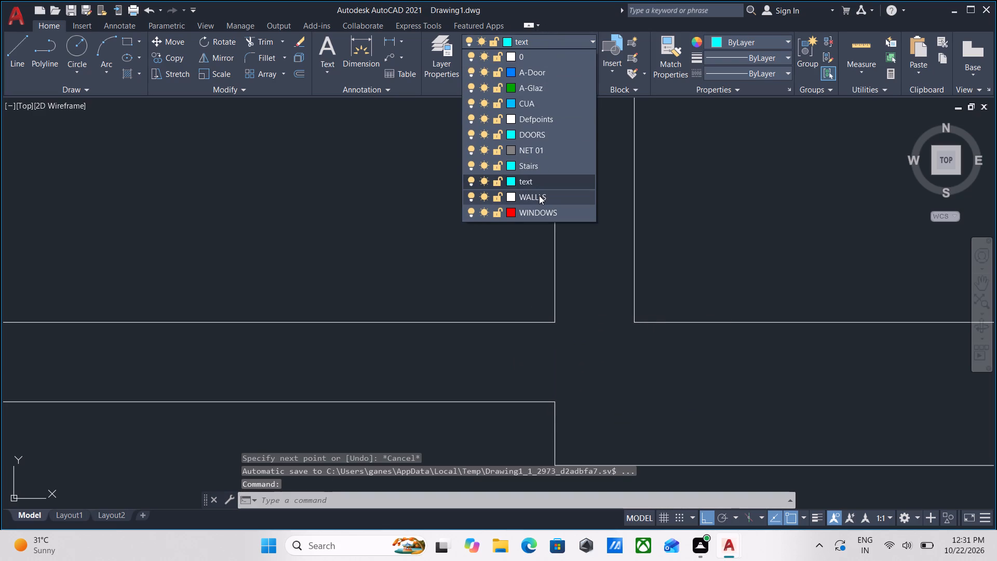
{"action": "left_click", "coordinate": [539, 195]}
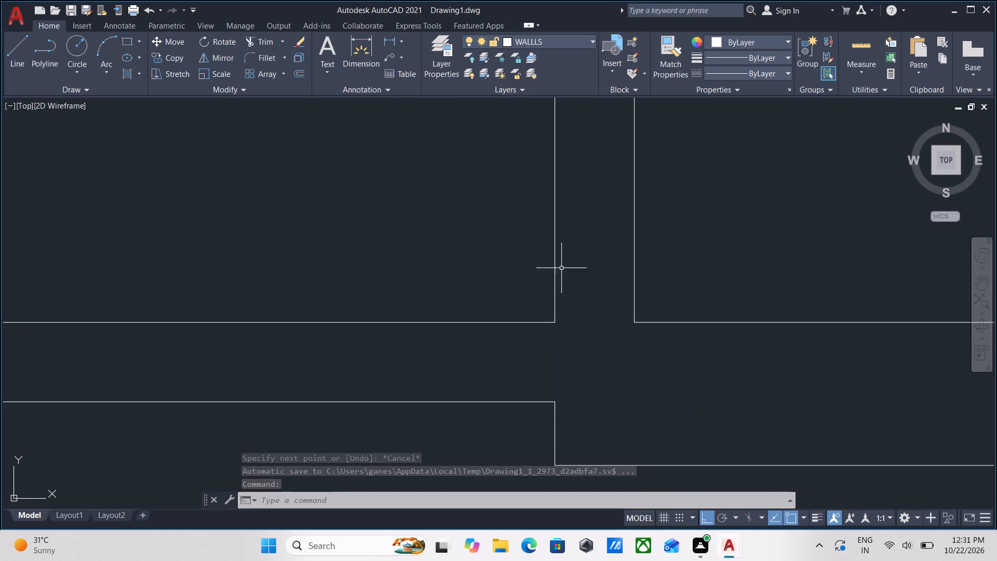
Draw a 5" vertical line on the WALLLS layer across the horizontal wall at the middle room's lower right corner.
{"action": "left_click", "coordinate": [560, 38]}
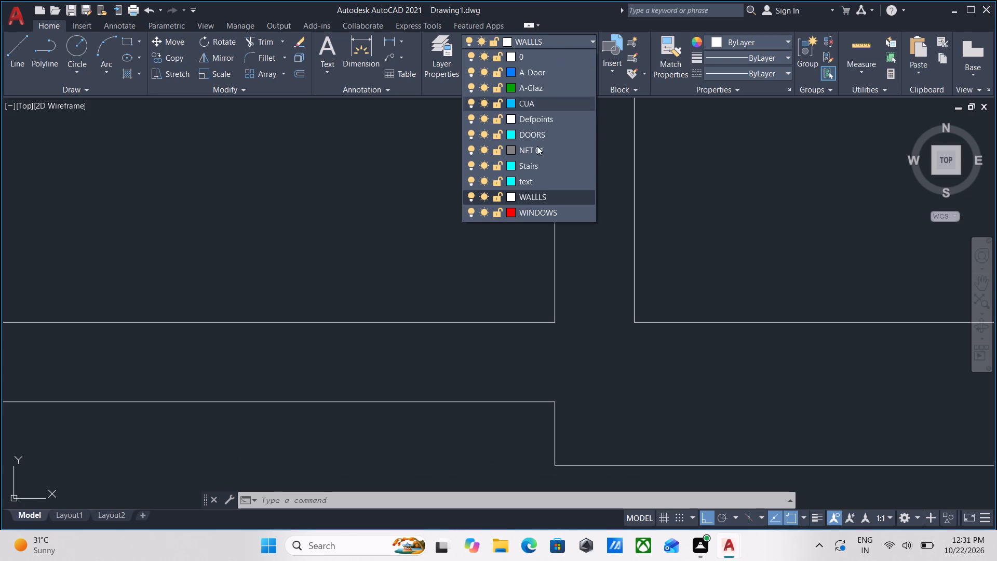
{"action": "scroll", "coordinate": [547, 148], "scroll_direction": "down", "scroll_amount": 2}
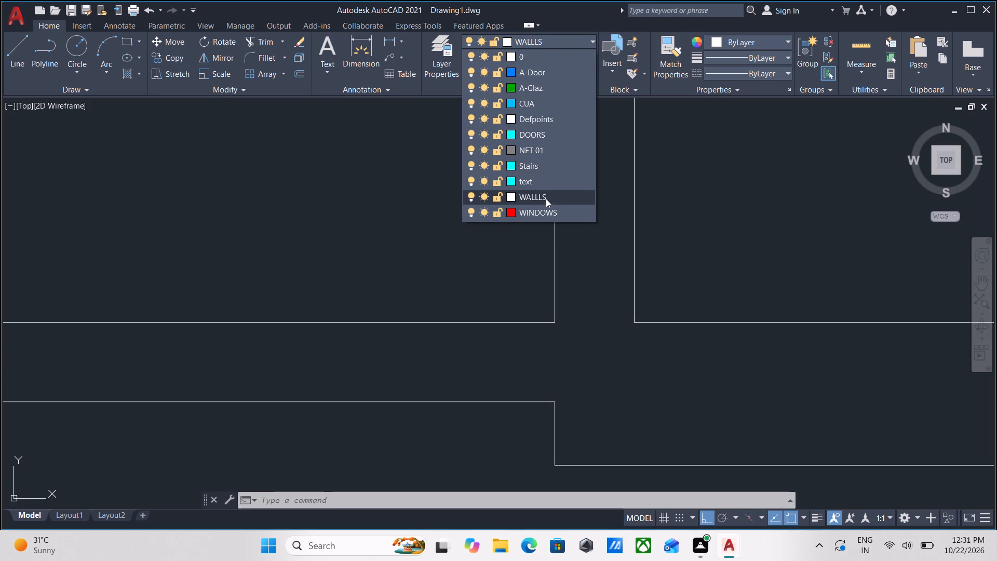
{"action": "left_click", "coordinate": [546, 198]}
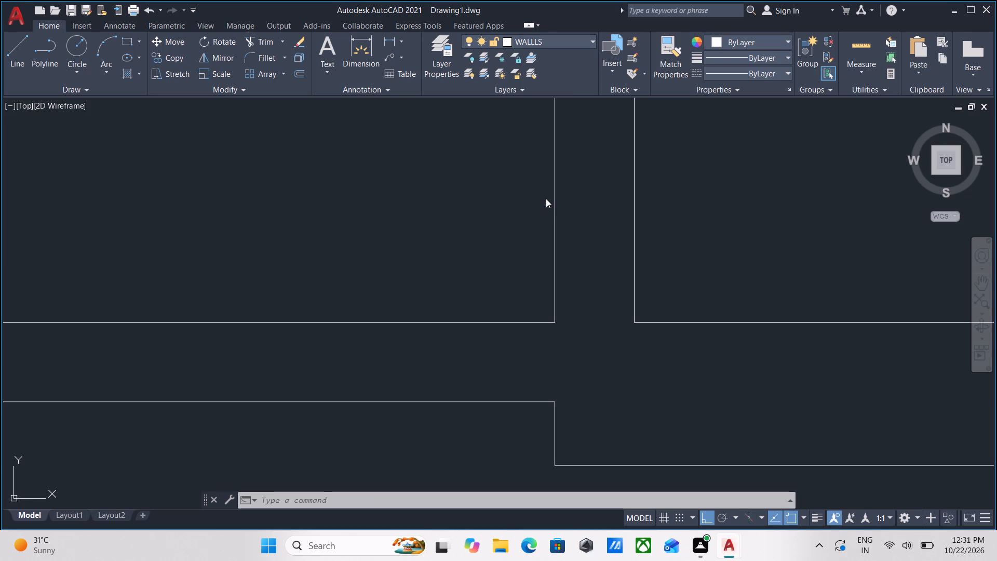
{"action": "key", "text": "l"}
{"action": "key", "text": "Return"}
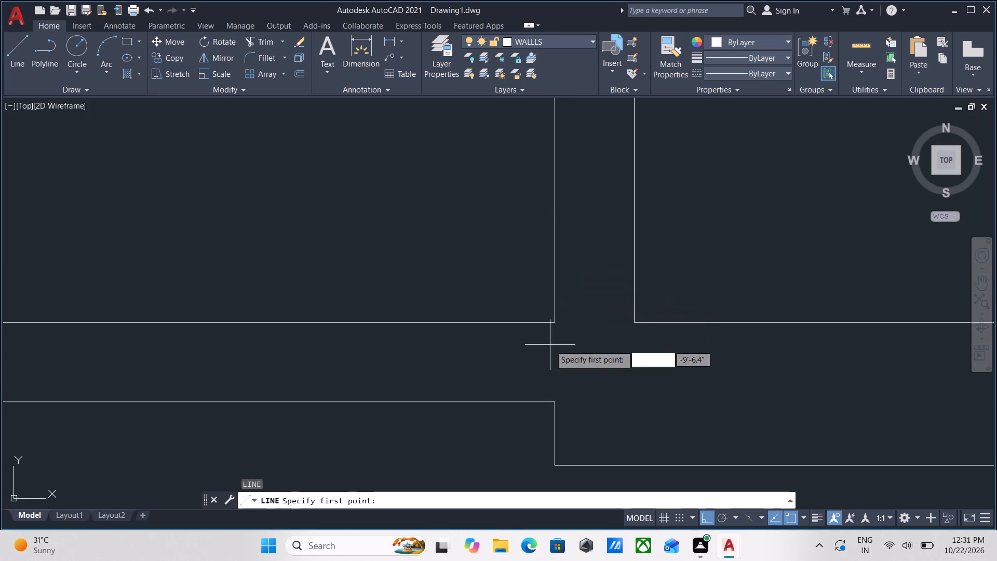
{"action": "left_click", "coordinate": [552, 404]}
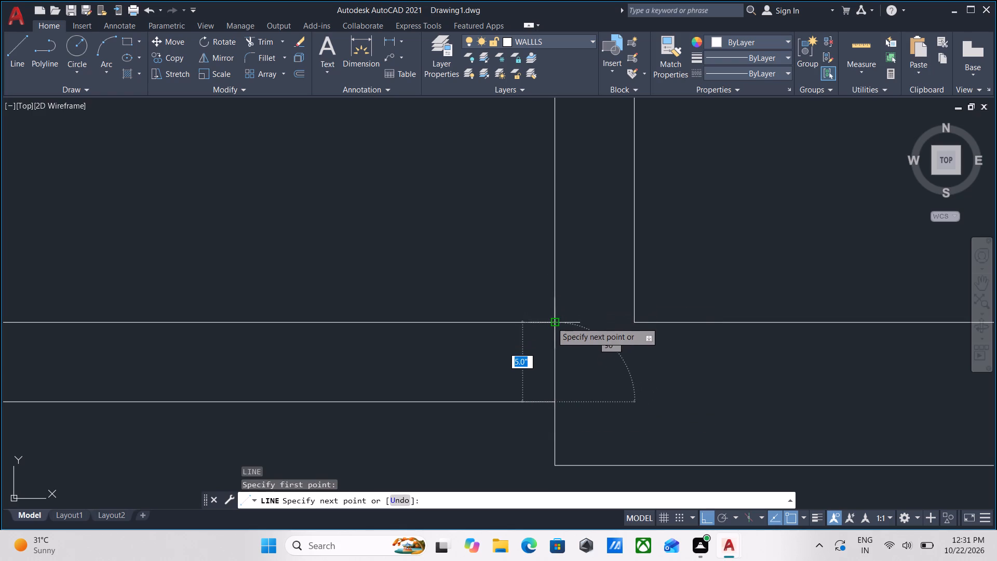
{"action": "left_click", "coordinate": [551, 322]}
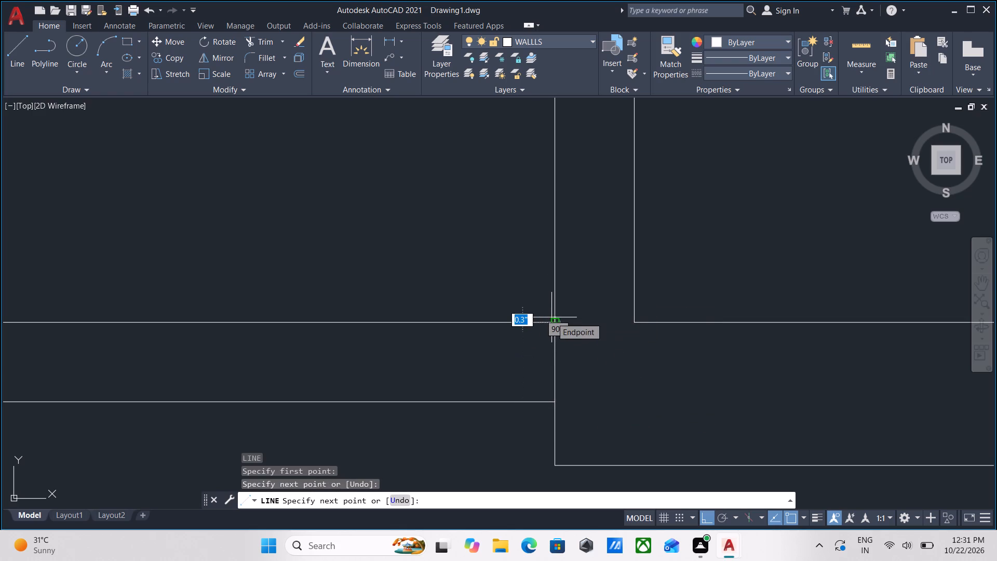
{"action": "key", "text": "grave"}
{"action": "scroll", "coordinate": [551, 350], "scroll_direction": "down", "scroll_amount": 1}
{"action": "key", "text": "Escape"}
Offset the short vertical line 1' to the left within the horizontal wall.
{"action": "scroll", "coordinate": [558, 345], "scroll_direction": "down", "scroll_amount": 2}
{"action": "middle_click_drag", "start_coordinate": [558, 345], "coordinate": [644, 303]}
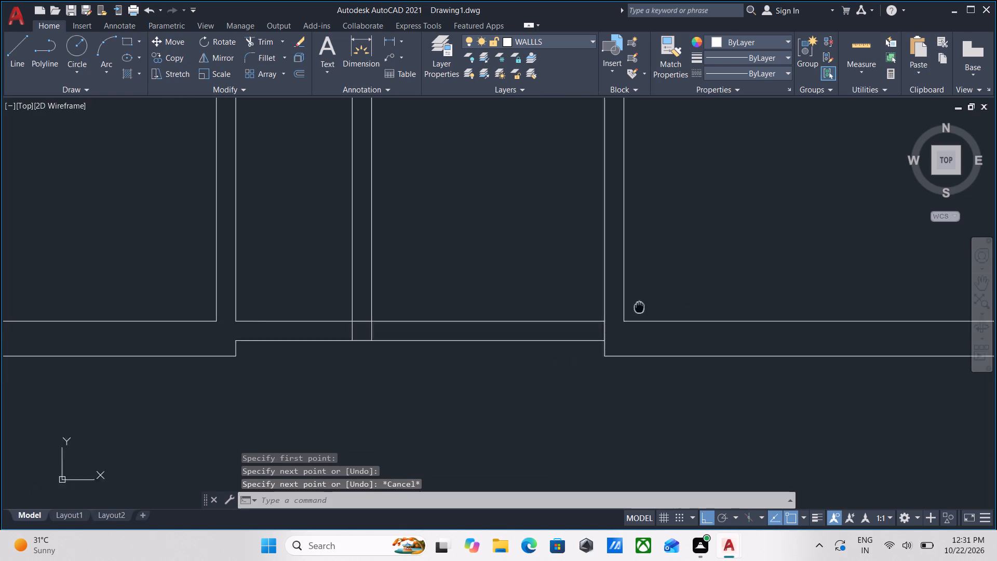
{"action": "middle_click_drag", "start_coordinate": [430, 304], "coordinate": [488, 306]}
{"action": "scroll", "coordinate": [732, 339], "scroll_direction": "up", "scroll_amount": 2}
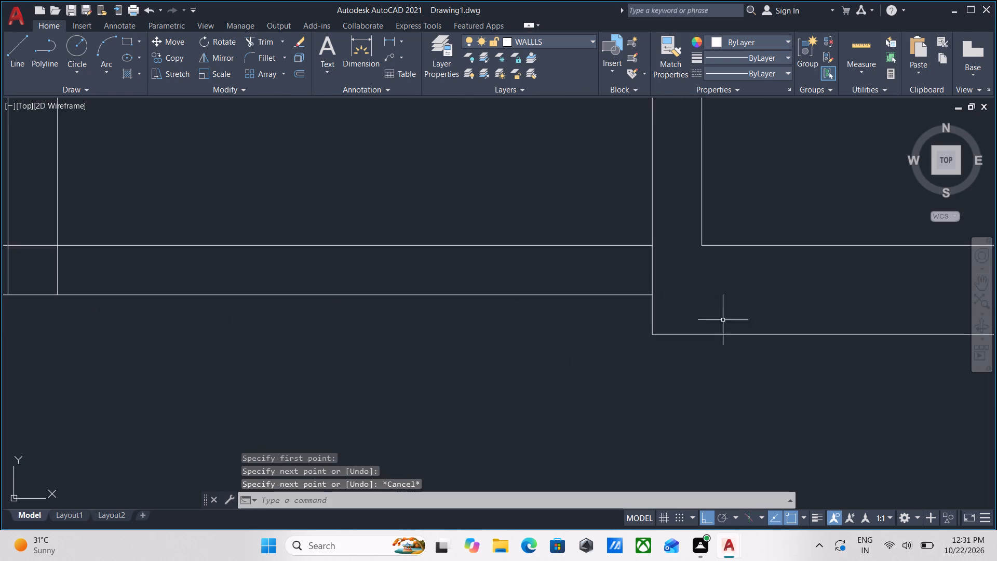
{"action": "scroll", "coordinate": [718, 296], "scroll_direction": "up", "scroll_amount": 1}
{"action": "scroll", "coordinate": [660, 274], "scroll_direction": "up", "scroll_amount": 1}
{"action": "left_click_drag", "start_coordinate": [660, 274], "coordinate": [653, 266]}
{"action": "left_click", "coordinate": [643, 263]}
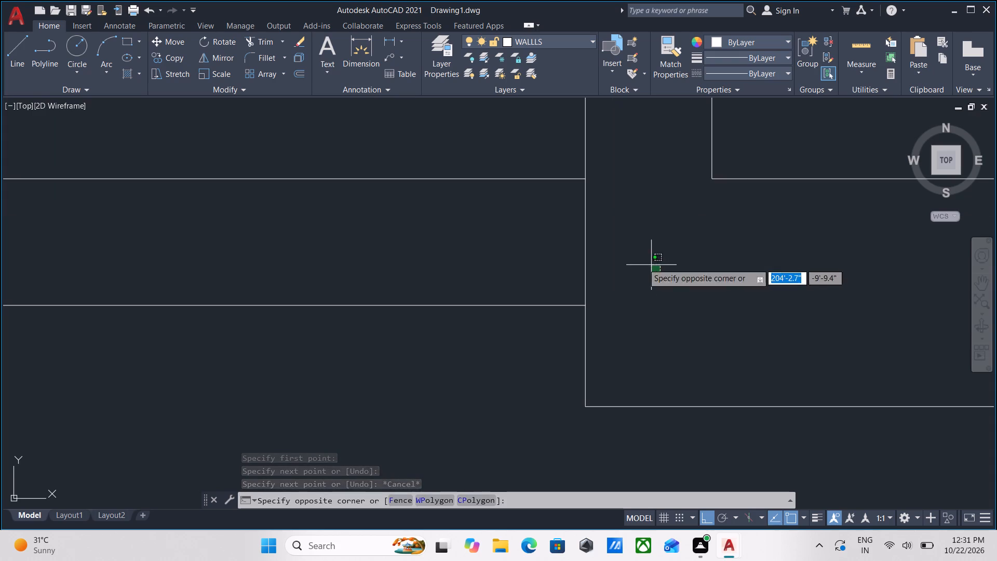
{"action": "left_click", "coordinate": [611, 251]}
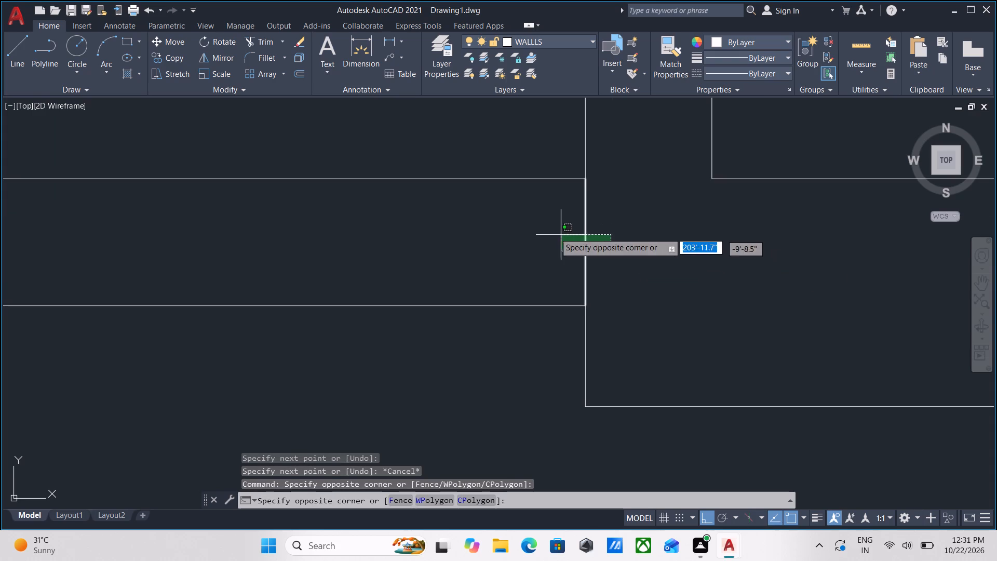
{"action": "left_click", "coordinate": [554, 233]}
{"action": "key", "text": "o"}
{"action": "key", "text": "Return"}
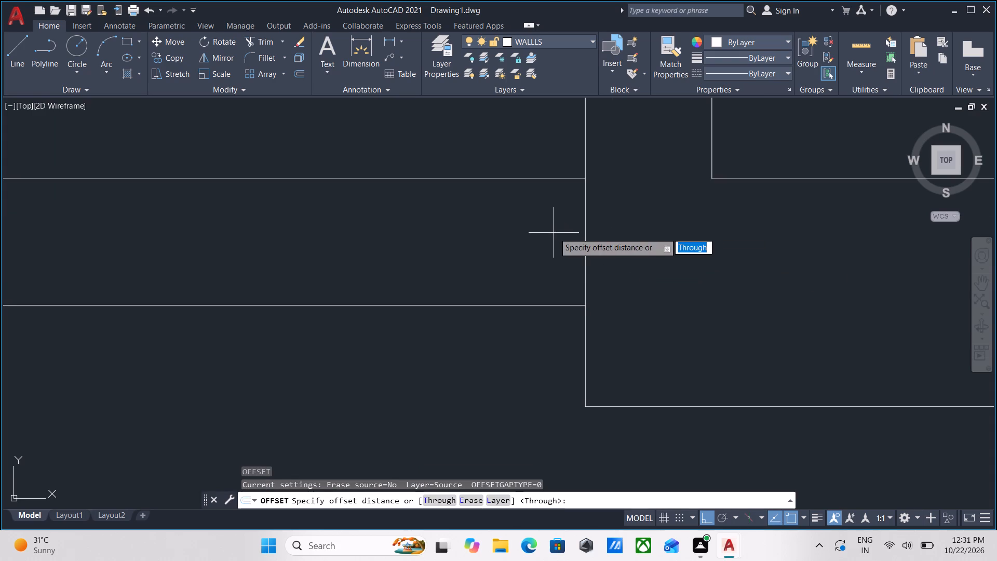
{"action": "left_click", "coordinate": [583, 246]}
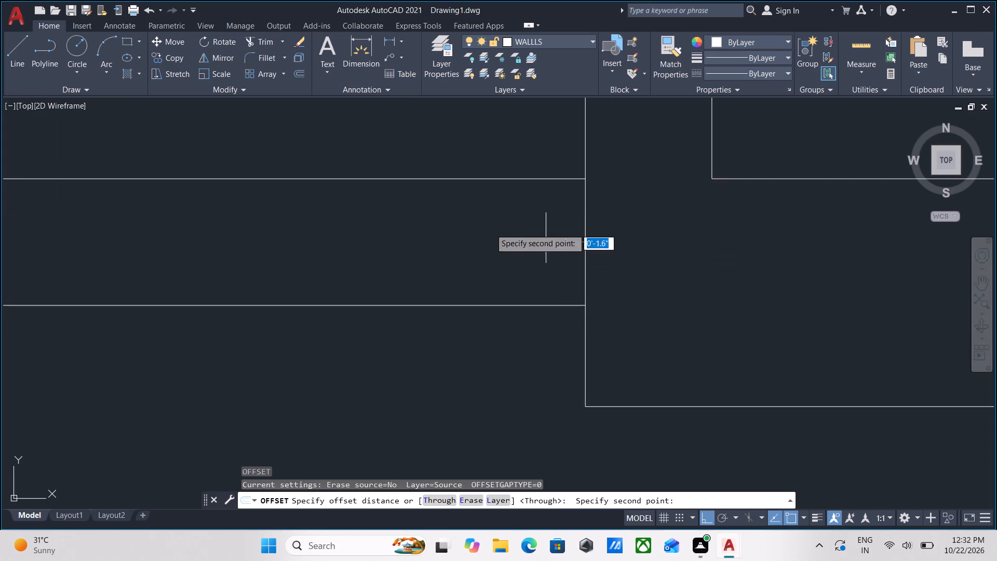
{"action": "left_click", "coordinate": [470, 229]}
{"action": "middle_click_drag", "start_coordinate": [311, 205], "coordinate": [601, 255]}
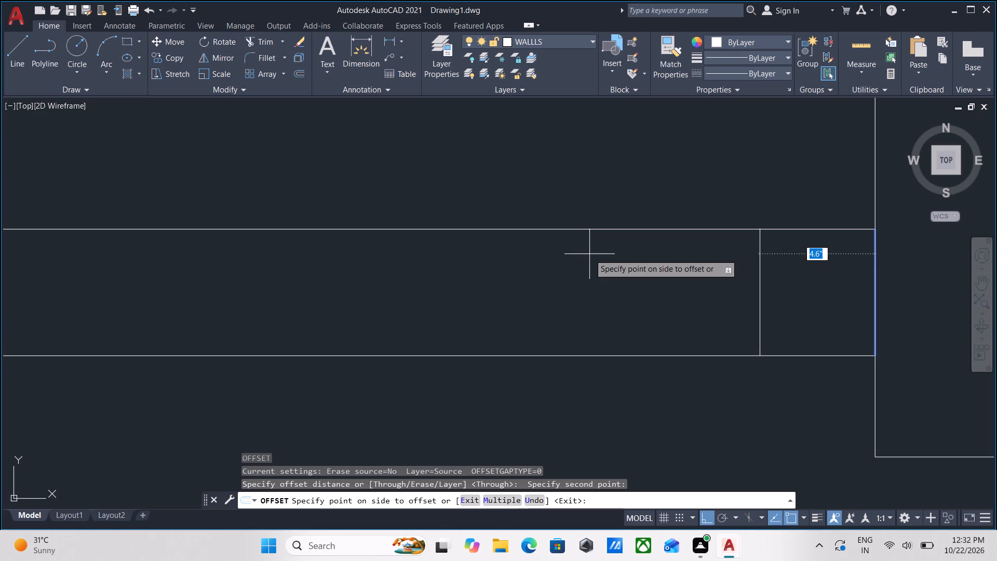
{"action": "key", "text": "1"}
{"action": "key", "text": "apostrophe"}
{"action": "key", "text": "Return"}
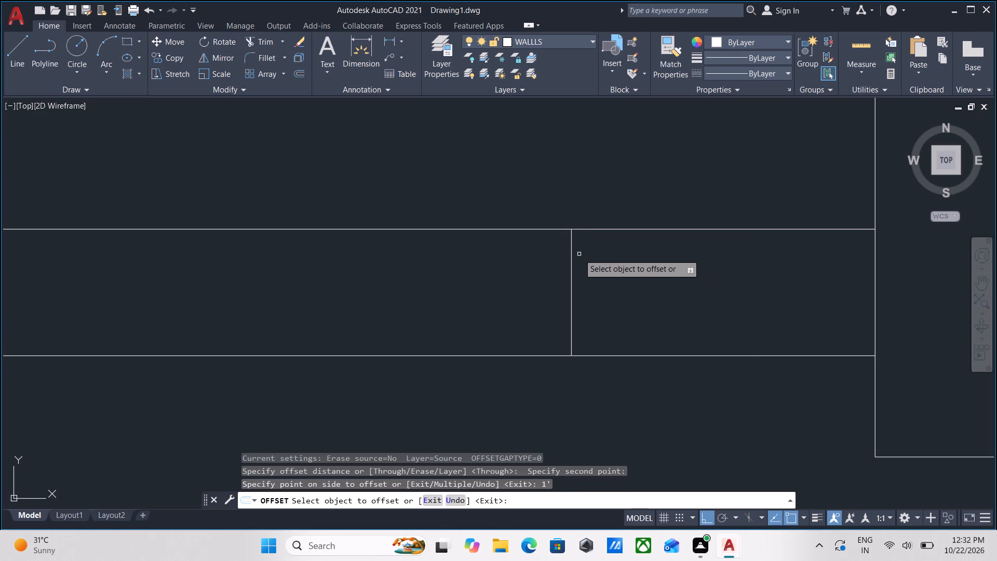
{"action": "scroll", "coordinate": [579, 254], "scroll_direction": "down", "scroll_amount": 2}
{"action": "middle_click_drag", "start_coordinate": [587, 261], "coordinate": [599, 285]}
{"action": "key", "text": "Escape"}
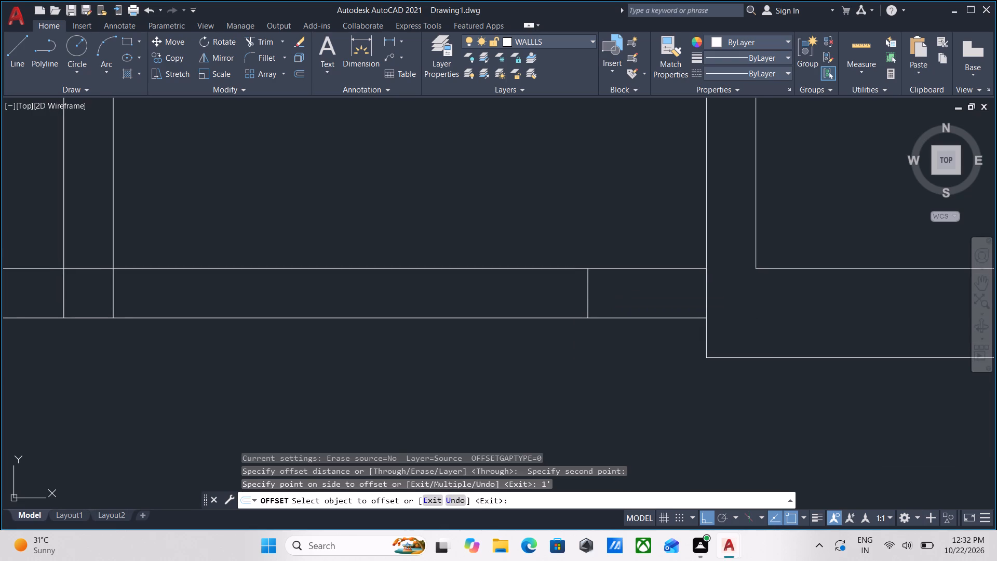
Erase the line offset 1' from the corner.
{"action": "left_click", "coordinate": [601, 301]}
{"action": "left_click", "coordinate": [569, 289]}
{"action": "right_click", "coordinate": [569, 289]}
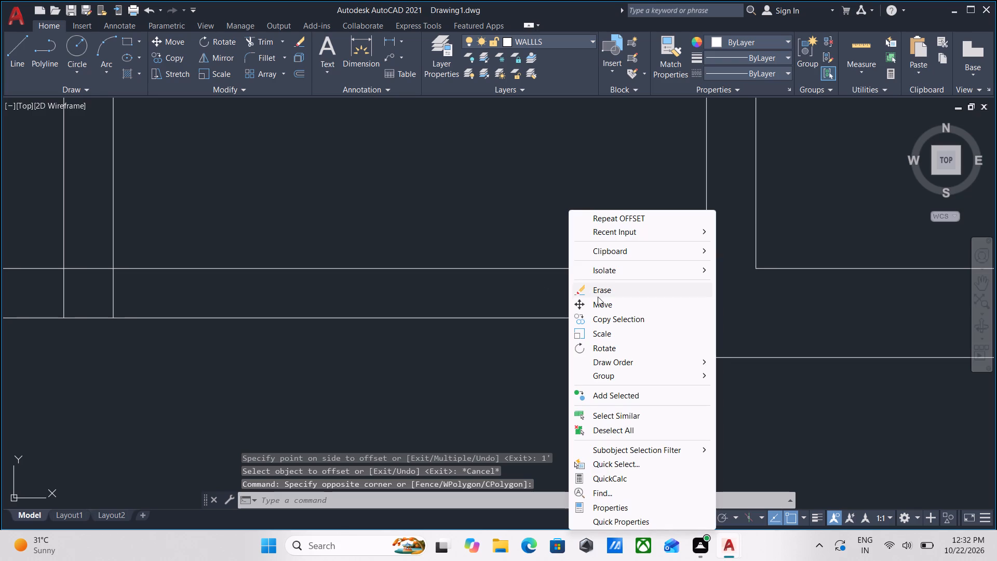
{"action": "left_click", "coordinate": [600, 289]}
Offset the short vertical line at the wall corner 2' to the left within the horizontal wall.
{"action": "left_click", "coordinate": [718, 305]}
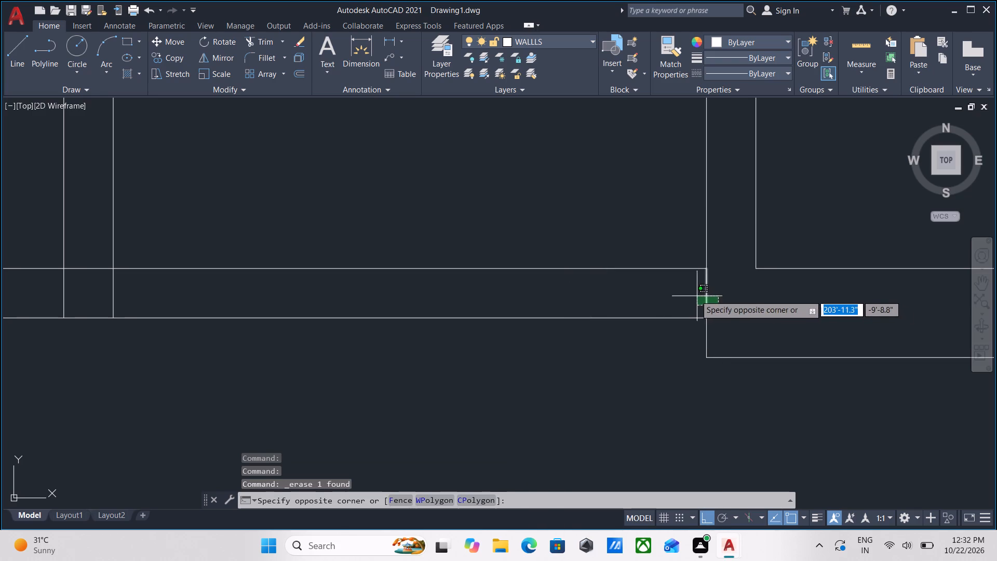
{"action": "left_click", "coordinate": [685, 290]}
{"action": "key", "text": "o"}
{"action": "key", "text": "Return"}
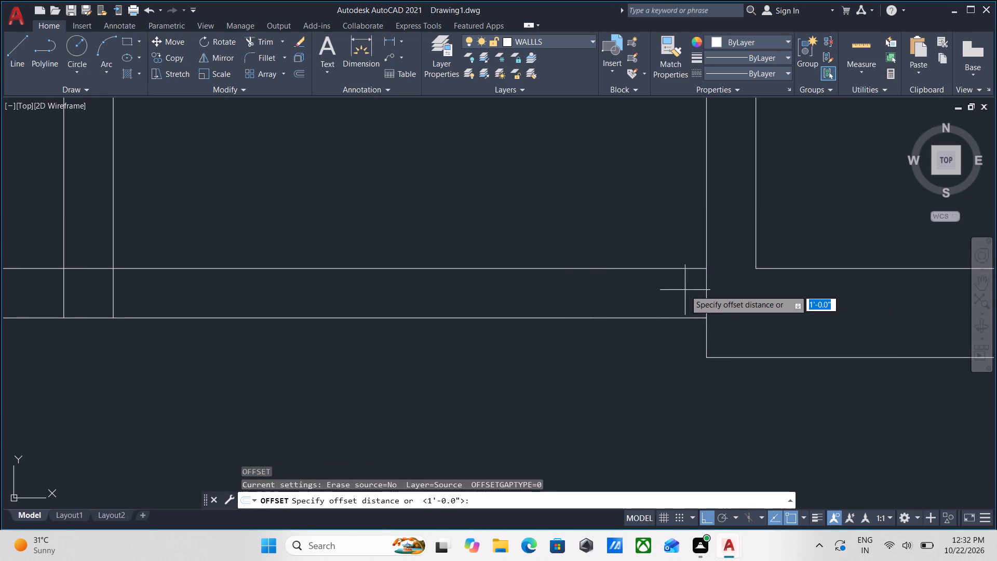
{"action": "left_click", "coordinate": [707, 293]}
{"action": "left_click", "coordinate": [592, 286]}
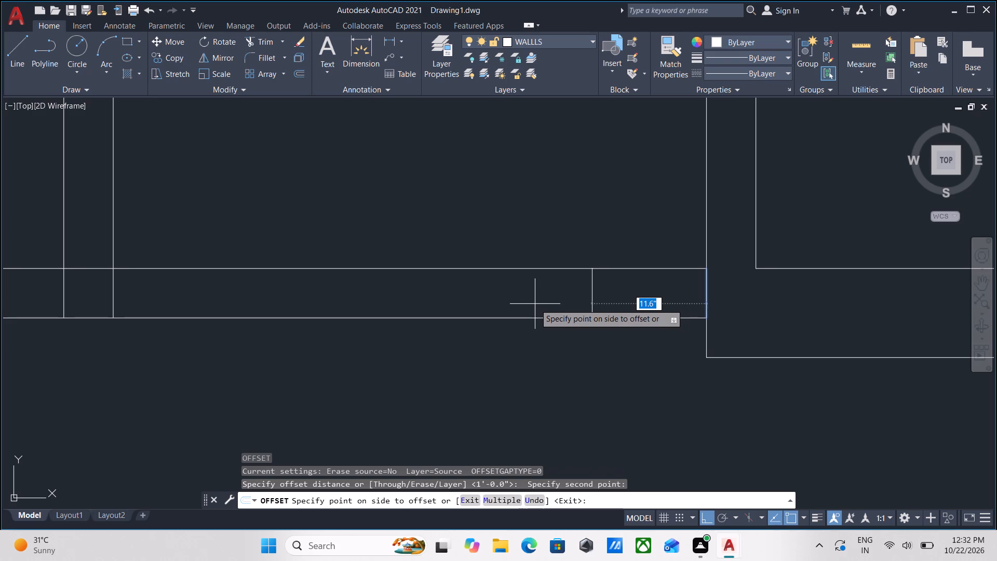
{"action": "type", "text": "2'"}
{"action": "key", "text": "Return"}
{"action": "middle_click_drag", "start_coordinate": [539, 305], "coordinate": [599, 319]}
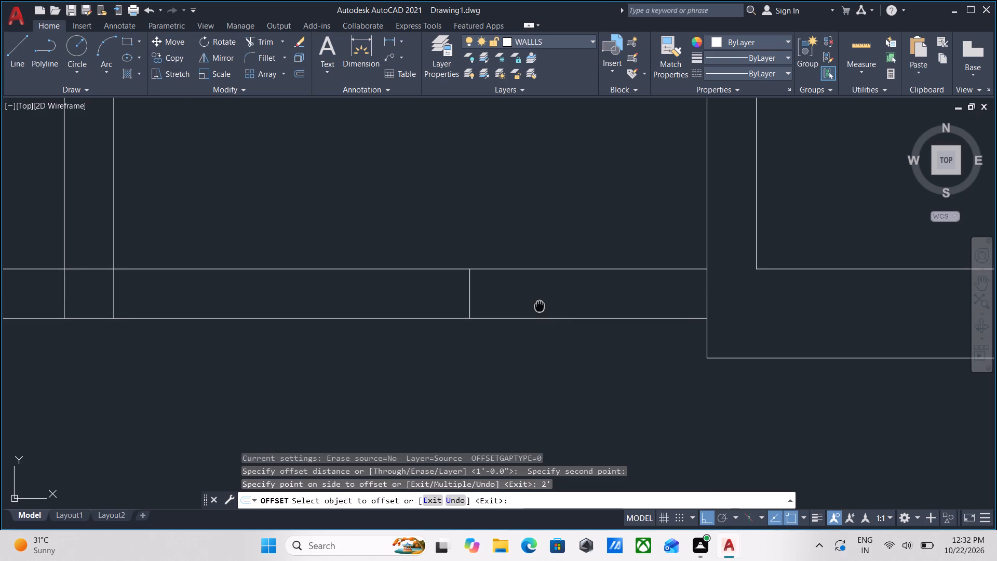
{"action": "middle_click_drag", "start_coordinate": [599, 319], "coordinate": [621, 326]}
{"action": "key", "text": "Escape"}
Trim both horizontal wall lines between the inner partition and the 2' offset line to open a gap.
{"action": "scroll", "coordinate": [611, 330], "scroll_direction": "down", "scroll_amount": 2}
{"action": "middle_click_drag", "start_coordinate": [612, 330], "coordinate": [659, 342]}
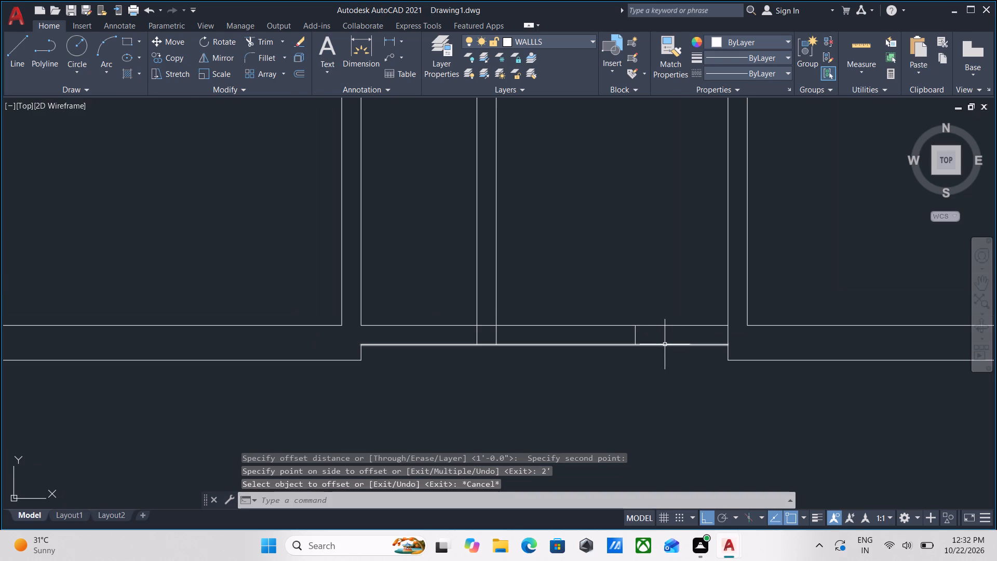
{"action": "scroll", "coordinate": [730, 362], "scroll_direction": "up", "scroll_amount": 1}
{"action": "middle_click_drag", "start_coordinate": [605, 353], "coordinate": [620, 370]}
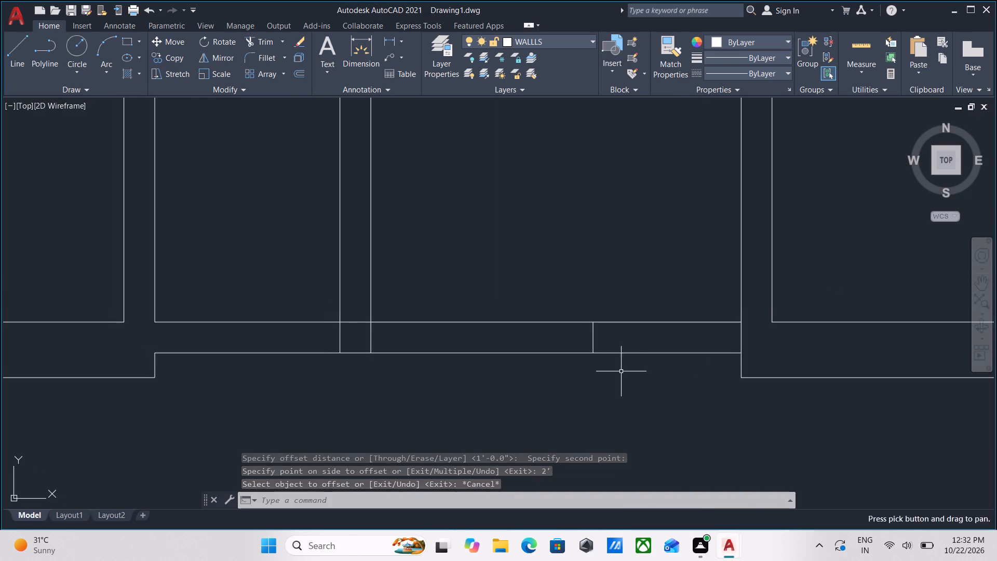
{"action": "key", "text": "Escape"}
{"action": "middle_click_drag", "start_coordinate": [536, 378], "coordinate": [582, 381]}
{"action": "type", "text": "TR"}
{"action": "key", "text": "Return"}
{"action": "left_click", "coordinate": [562, 383]}
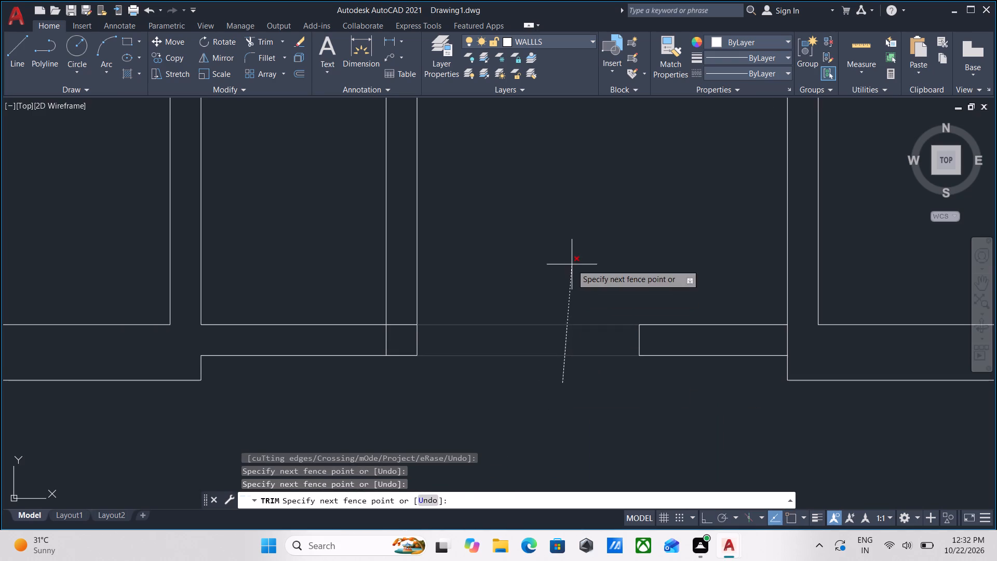
{"action": "left_click", "coordinate": [572, 264]}
Trim the short vertical line where the 2' wall stub meets the middle room's right-hand wall.
{"action": "scroll", "coordinate": [383, 327], "scroll_direction": "up", "scroll_amount": 1}
{"action": "scroll", "coordinate": [395, 329], "scroll_direction": "down", "scroll_amount": 2}
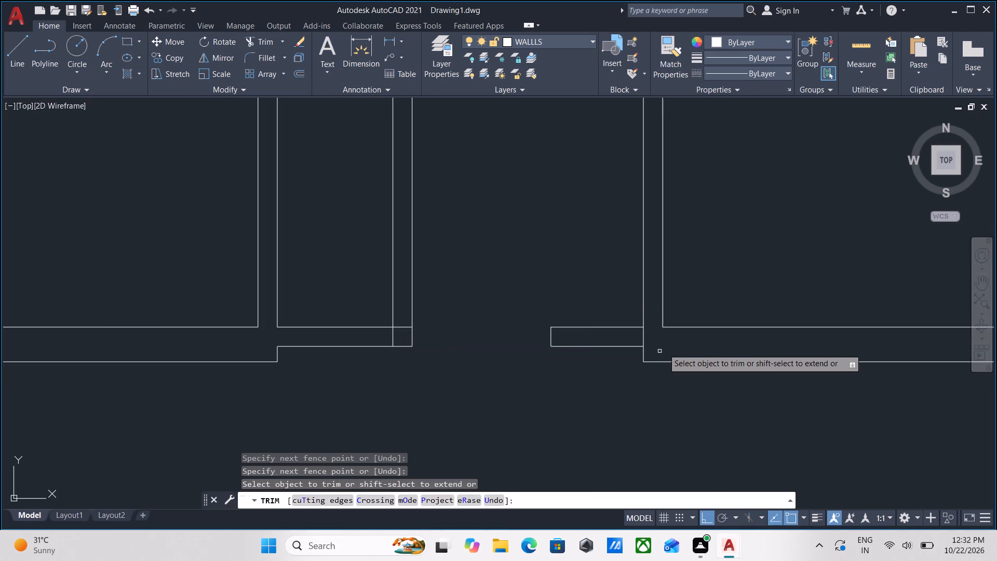
{"action": "left_click", "coordinate": [649, 340]}
{"action": "left_click", "coordinate": [629, 339]}
{"action": "scroll", "coordinate": [629, 339], "scroll_direction": "down", "scroll_amount": 2}
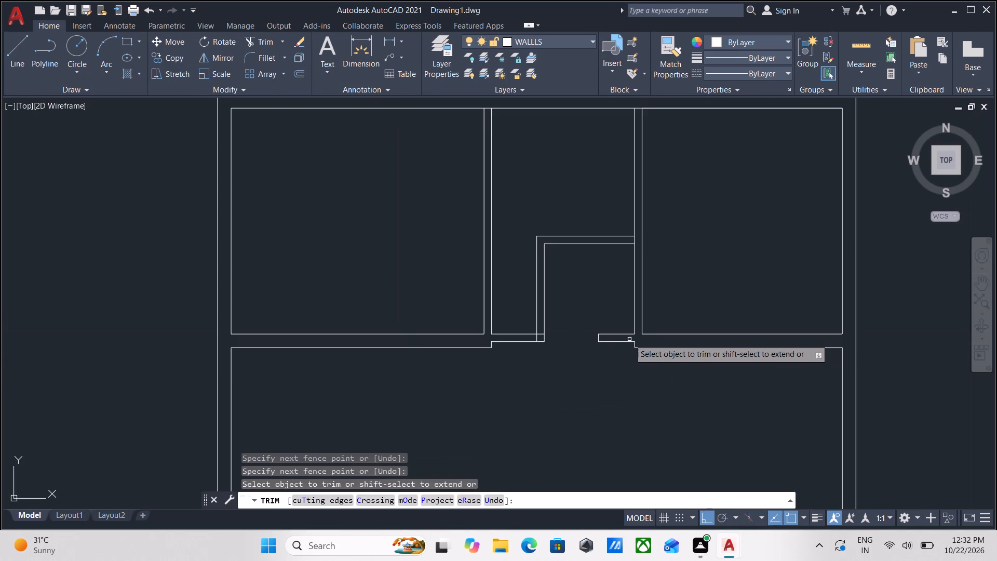
{"action": "key", "text": "Escape"}
Trim the middle room's right-hand wall line between the two lines of the inner horizontal partition to join the walls.
{"action": "scroll", "coordinate": [635, 249], "scroll_direction": "up", "scroll_amount": 2}
{"action": "middle_click_drag", "start_coordinate": [635, 248], "coordinate": [642, 272]}
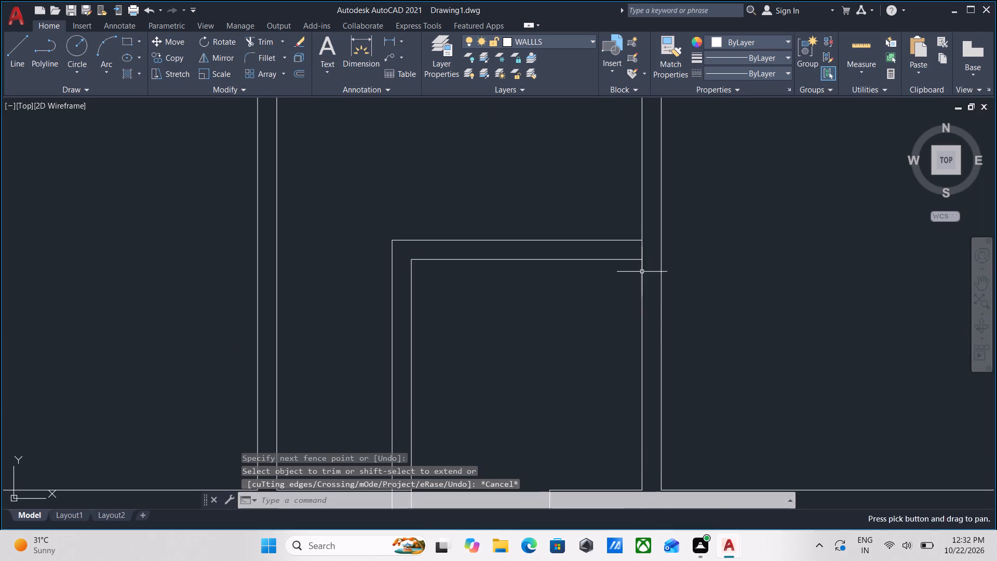
{"action": "type", "text": "TR"}
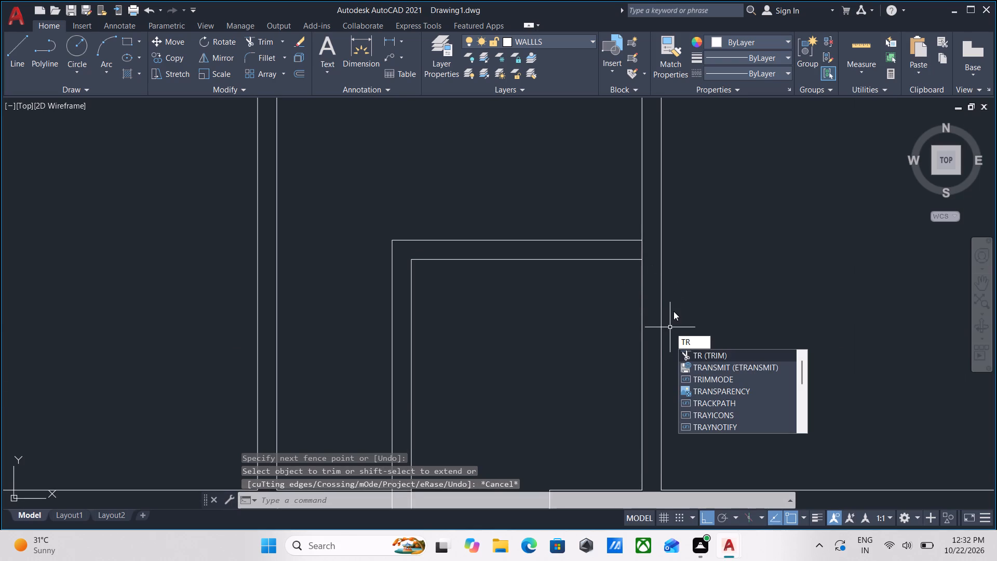
{"action": "key", "text": "Return"}
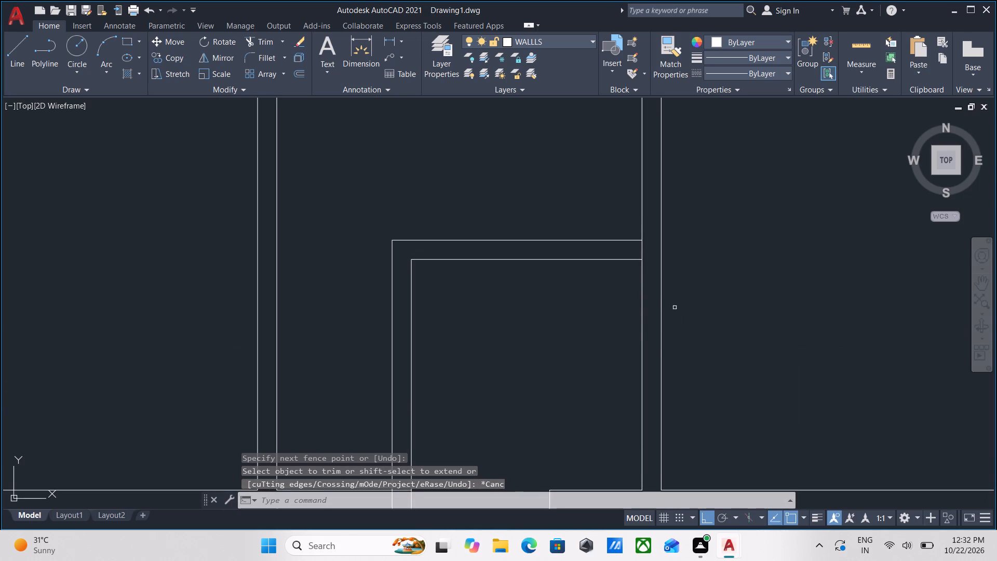
{"action": "scroll", "coordinate": [636, 239], "scroll_direction": "up", "scroll_amount": 3}
{"action": "left_click", "coordinate": [668, 280]}
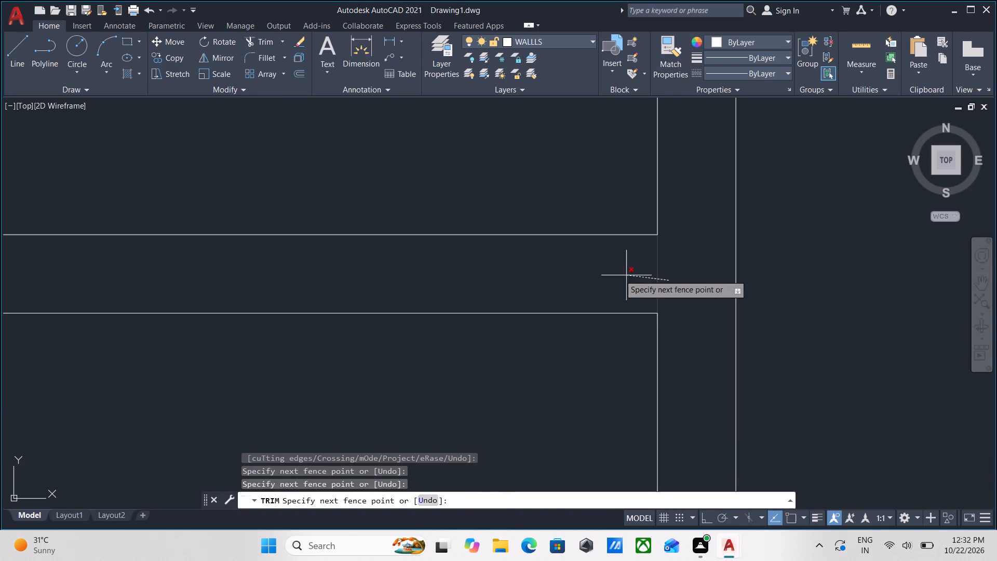
{"action": "left_click", "coordinate": [619, 275]}
{"action": "key", "text": "Escape"}
Inspect the wall junctions around the middle room's new opening and its lower left corner.
{"action": "scroll", "coordinate": [619, 275], "scroll_direction": "down", "scroll_amount": 3}
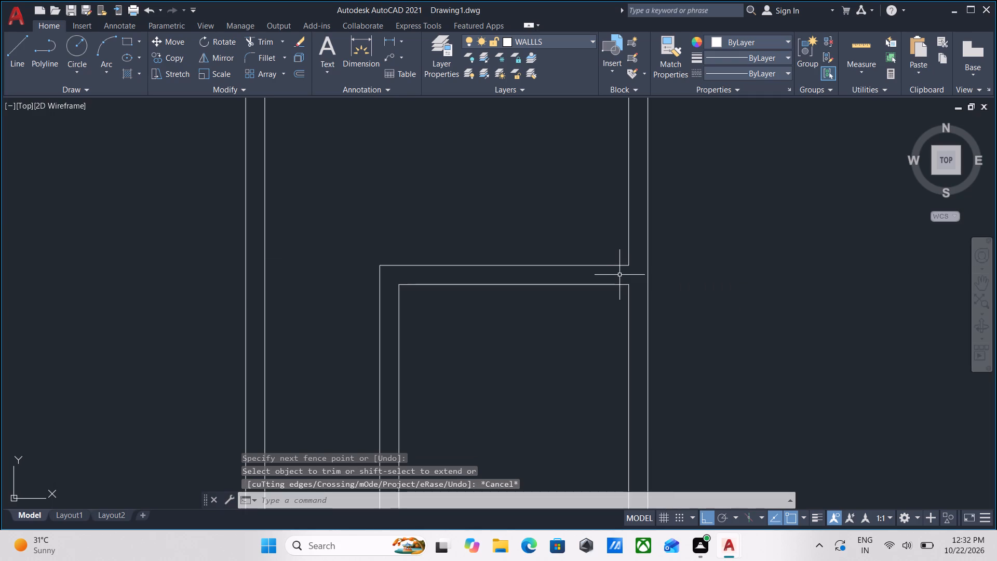
{"action": "scroll", "coordinate": [622, 276], "scroll_direction": "down", "scroll_amount": 1}
{"action": "middle_click_drag", "start_coordinate": [622, 276], "coordinate": [627, 193]}
{"action": "middle_click_drag", "start_coordinate": [554, 351], "coordinate": [607, 298]}
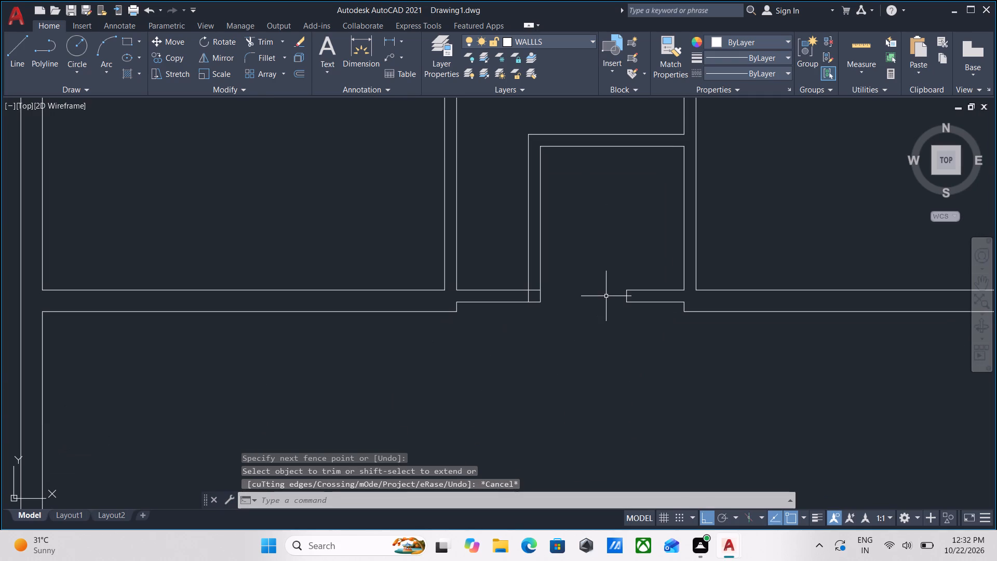
{"action": "scroll", "coordinate": [593, 281], "scroll_direction": "down", "scroll_amount": 1}
{"action": "middle_click_drag", "start_coordinate": [600, 303], "coordinate": [619, 307]}
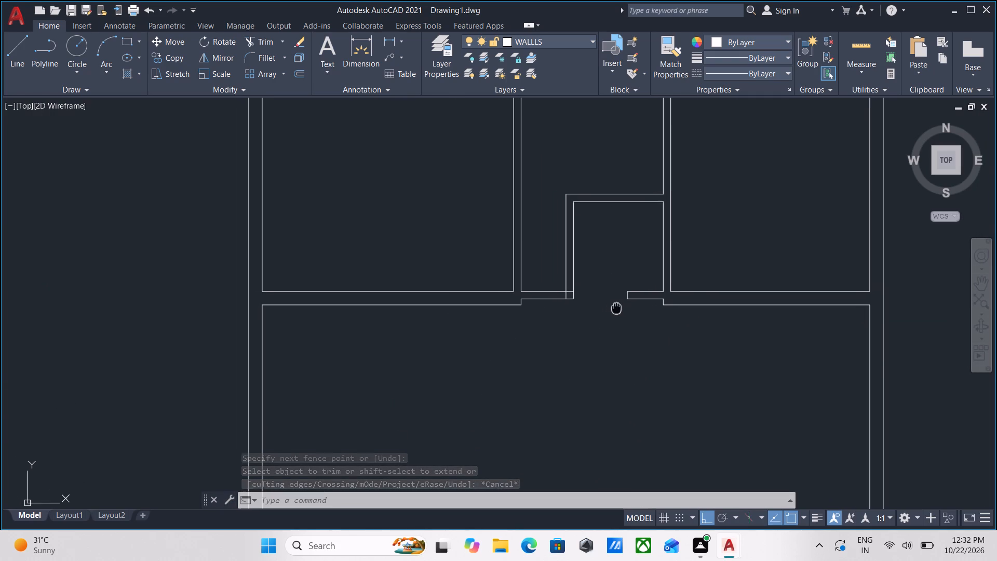
{"action": "middle_click_drag", "start_coordinate": [619, 307], "coordinate": [621, 287]}
{"action": "scroll", "coordinate": [585, 285], "scroll_direction": "down", "scroll_amount": 1}
{"action": "middle_click_drag", "start_coordinate": [581, 286], "coordinate": [627, 309]}
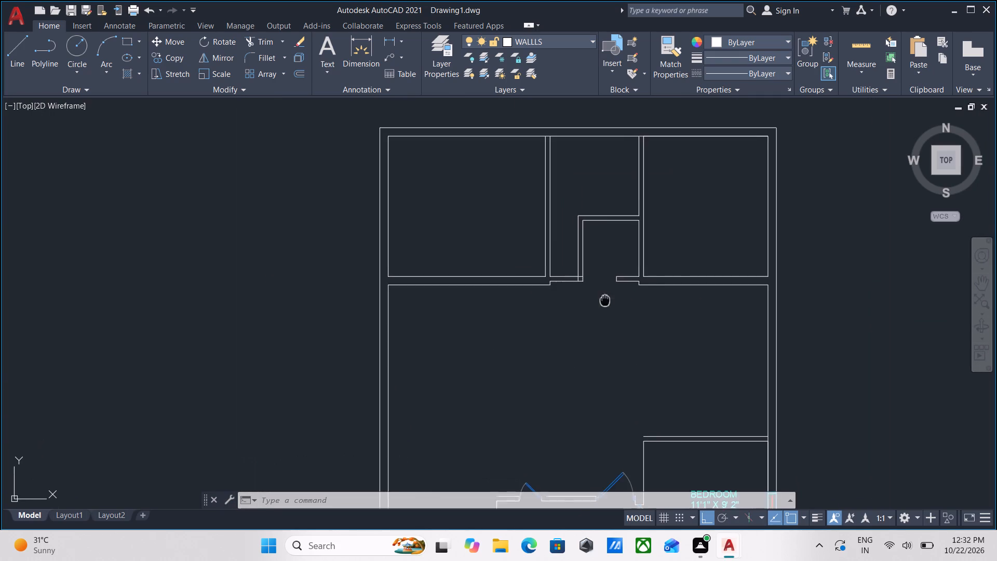
{"action": "middle_click_drag", "start_coordinate": [627, 309], "coordinate": [650, 309]}
{"action": "scroll", "coordinate": [616, 313], "scroll_direction": "up", "scroll_amount": 2}
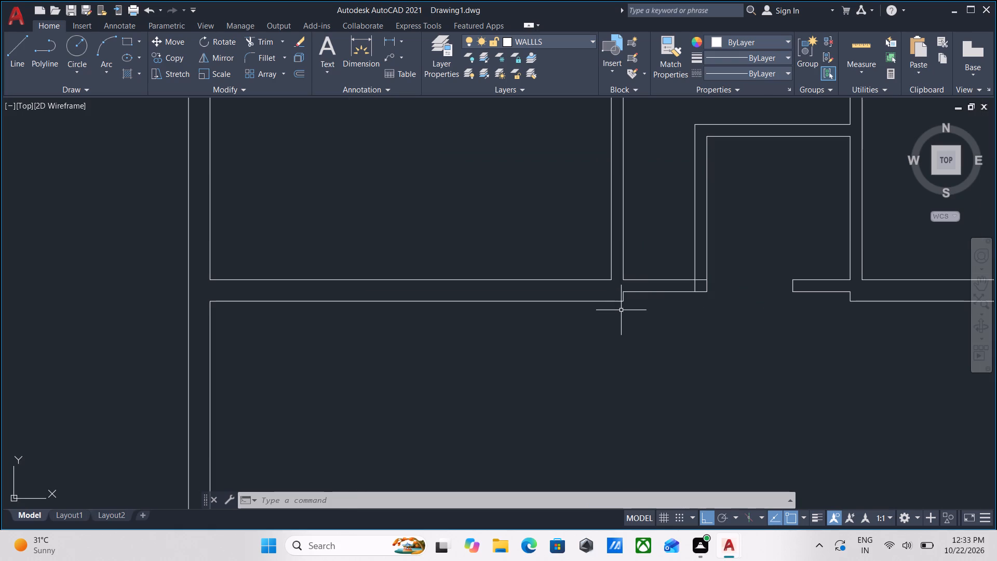
Offset the lower line of the upper-left room's bottom wall 5' downward.
{"action": "scroll", "coordinate": [623, 306], "scroll_direction": "down", "scroll_amount": 2}
{"action": "middle_click_drag", "start_coordinate": [623, 306], "coordinate": [654, 305]}
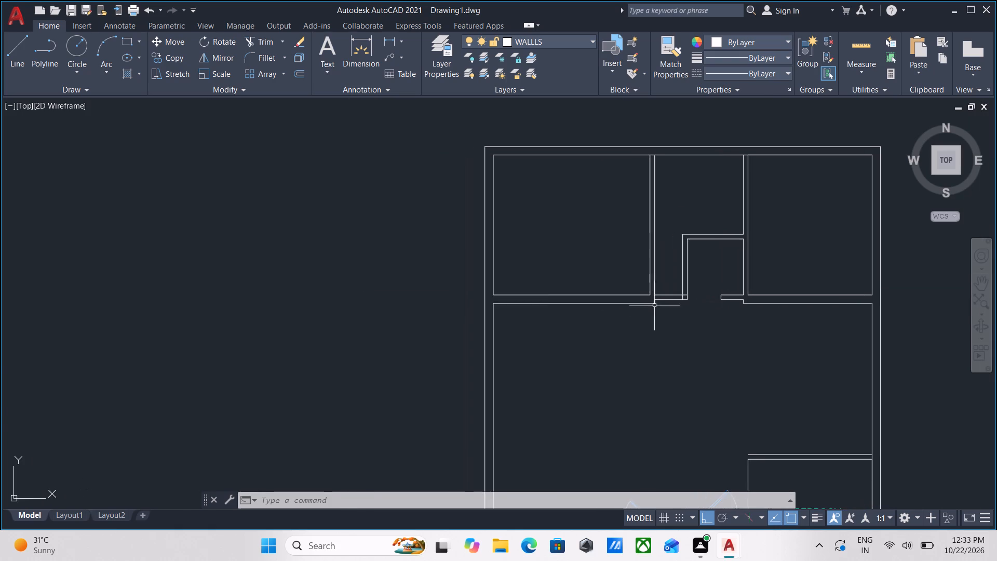
{"action": "scroll", "coordinate": [654, 305], "scroll_direction": "down", "scroll_amount": 1}
{"action": "middle_click_drag", "start_coordinate": [654, 305], "coordinate": [665, 298]}
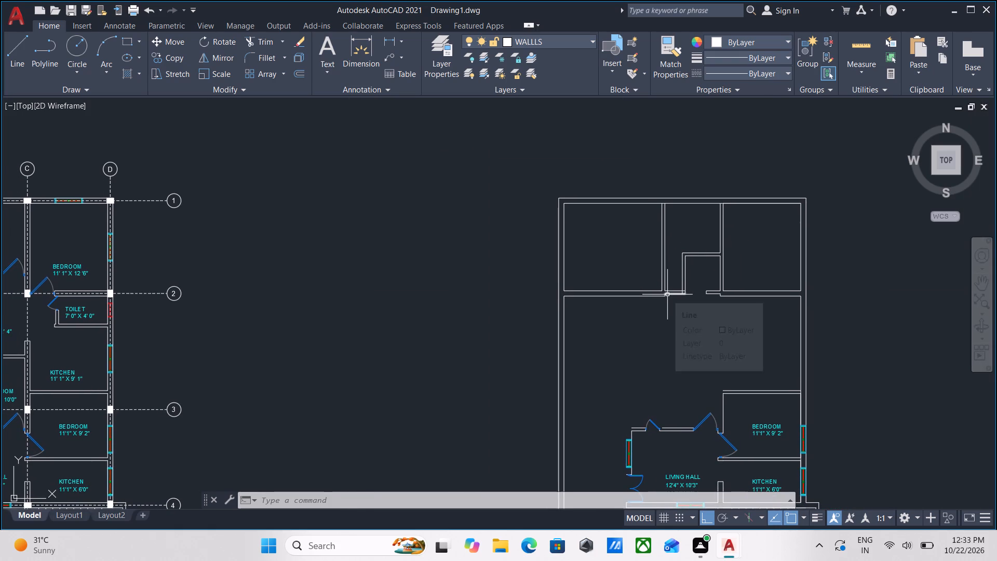
{"action": "middle_click_drag", "start_coordinate": [591, 298], "coordinate": [608, 315]}
{"action": "scroll", "coordinate": [605, 315], "scroll_direction": "up", "scroll_amount": 2}
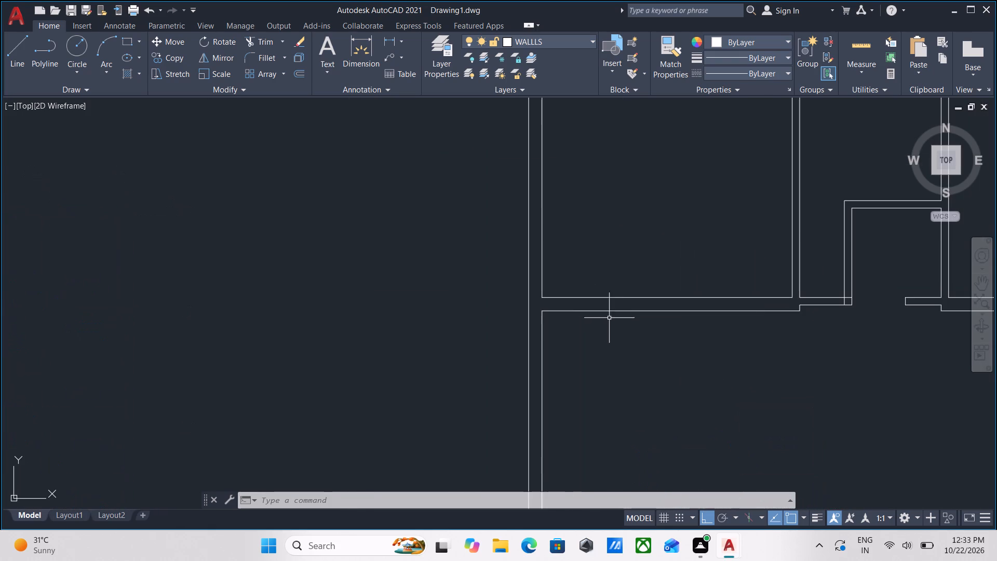
{"action": "left_click", "coordinate": [612, 320]}
{"action": "left_click", "coordinate": [601, 301]}
{"action": "middle_click_drag", "start_coordinate": [599, 342], "coordinate": [608, 326]}
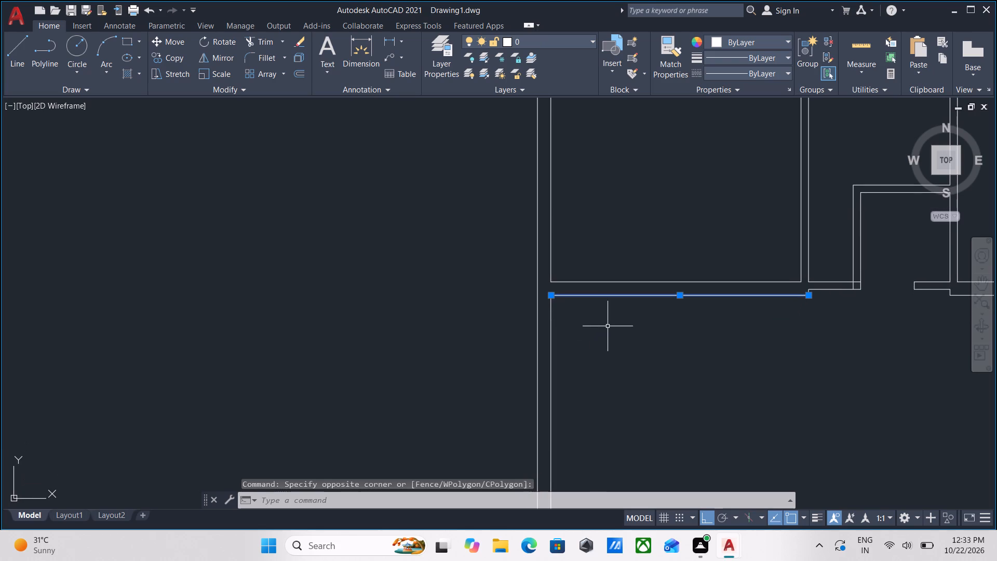
{"action": "scroll", "coordinate": [608, 327], "scroll_direction": "down", "scroll_amount": 1}
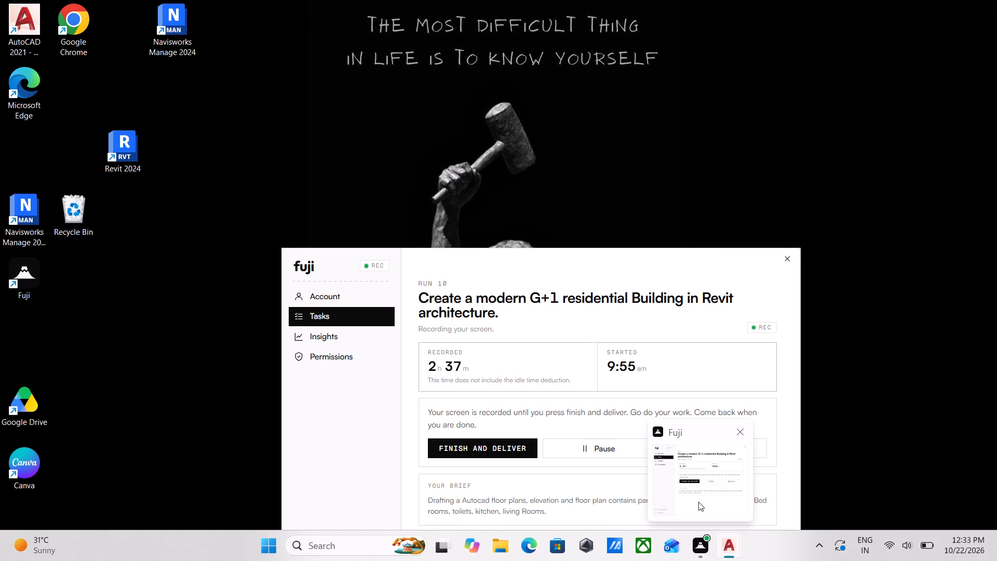
{"action": "scroll", "coordinate": [641, 327], "scroll_direction": "up", "scroll_amount": 2}
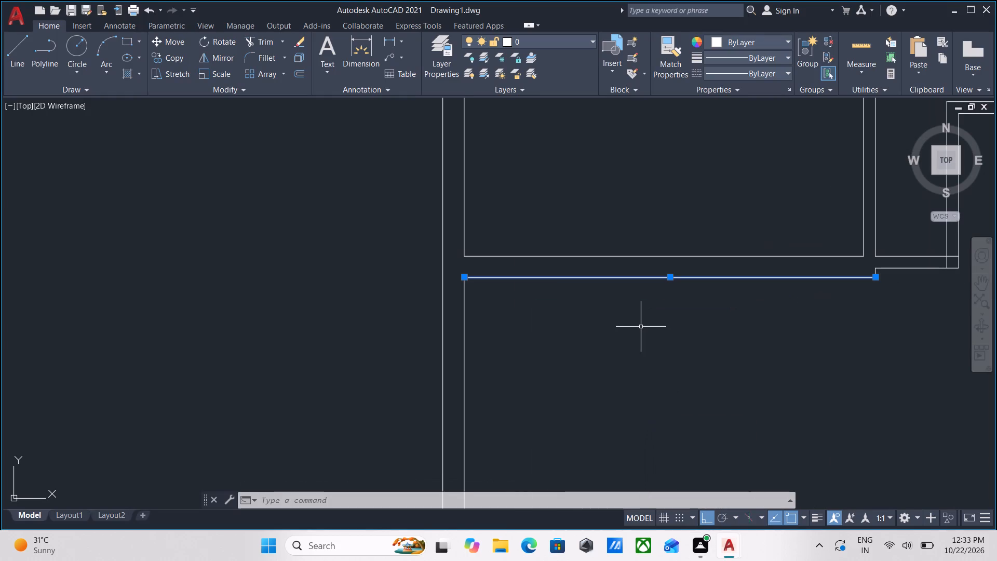
{"action": "key", "text": "o"}
{"action": "key", "text": "Return"}
{"action": "scroll", "coordinate": [641, 327], "scroll_direction": "down", "scroll_amount": 1}
{"action": "middle_click_drag", "start_coordinate": [641, 327], "coordinate": [643, 311]}
{"action": "left_click", "coordinate": [658, 282]}
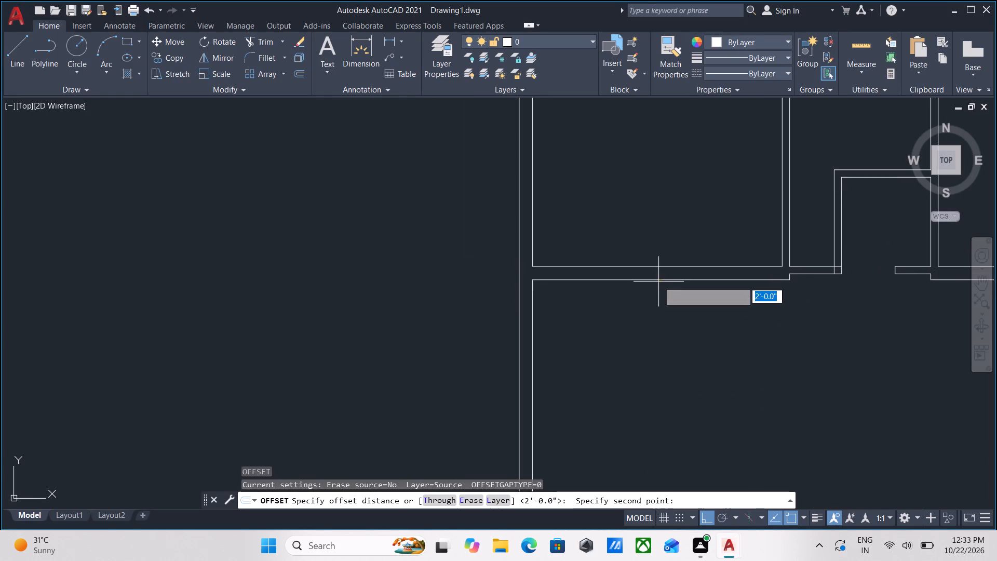
{"action": "left_click_drag", "start_coordinate": [655, 355], "coordinate": [658, 343]}
{"action": "scroll", "coordinate": [655, 346], "scroll_direction": "down", "scroll_amount": 1}
{"action": "middle_click_drag", "start_coordinate": [655, 344], "coordinate": [663, 251]}
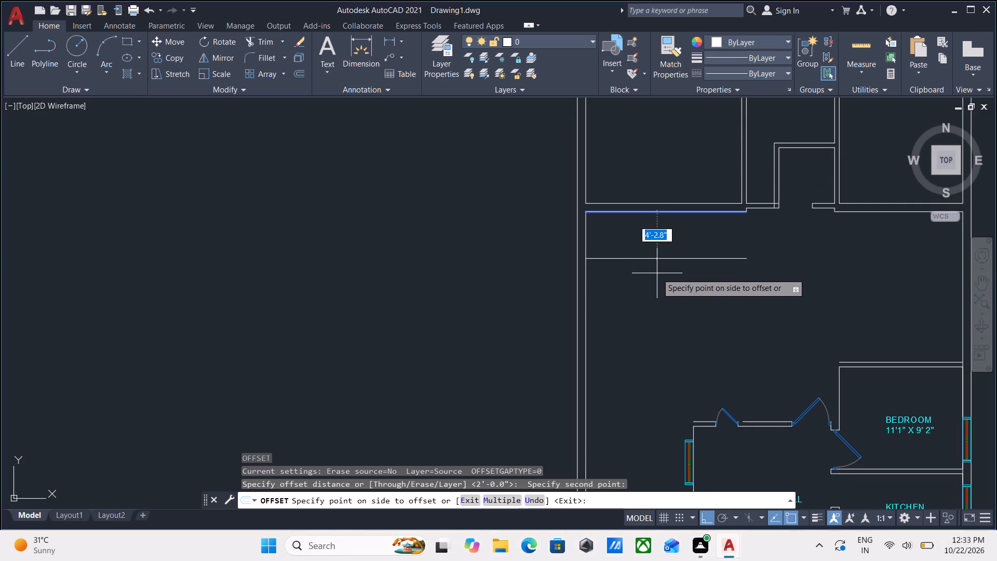
{"action": "key", "text": "5"}
{"action": "key", "text": "apostrophe"}
{"action": "key", "text": "Return"}
{"action": "middle_click_drag", "start_coordinate": [662, 270], "coordinate": [664, 256]}
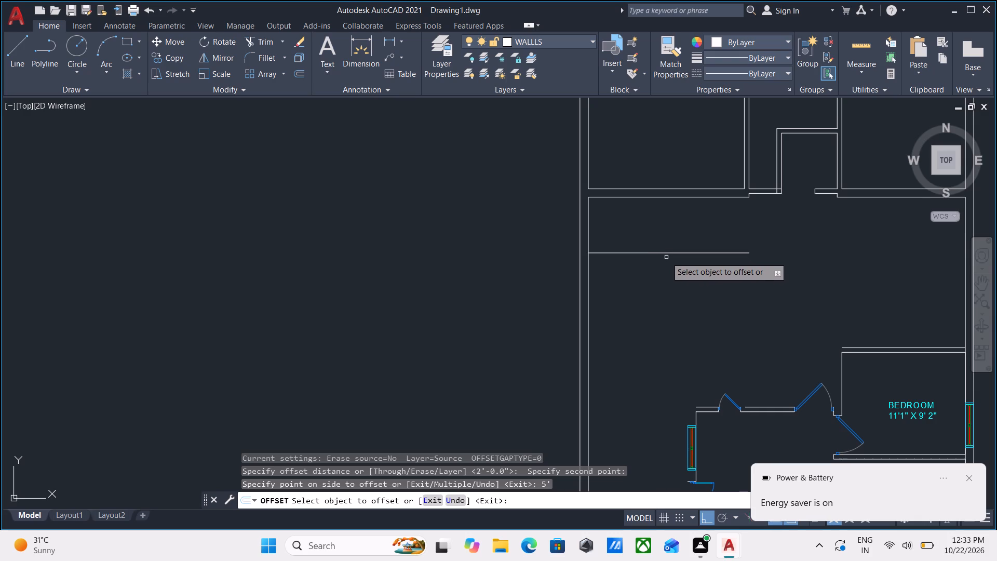
Offset the new horizontal line 5" downward to form a partition below the upper-left room.
{"action": "left_click", "coordinate": [704, 254]}
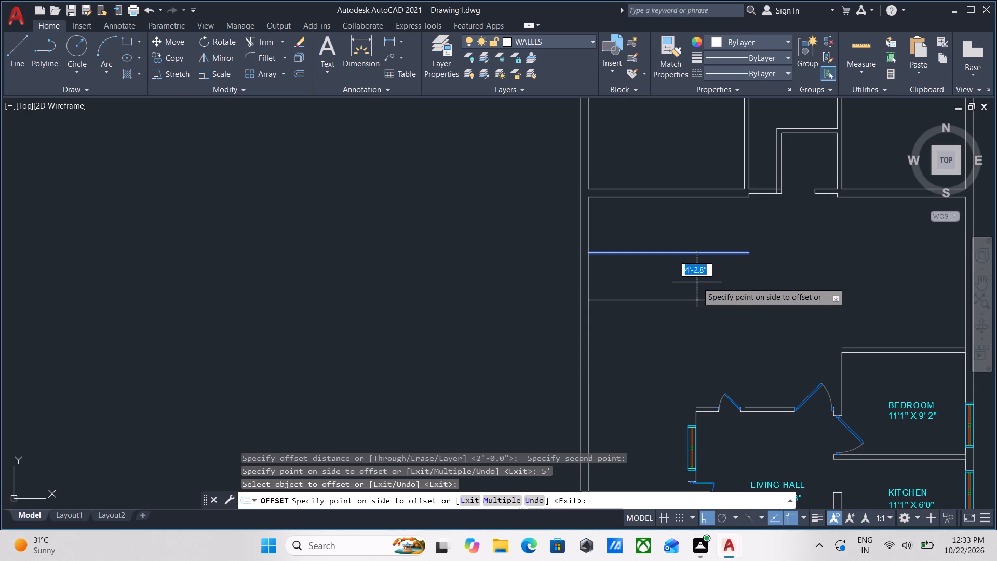
{"action": "key", "text": "5"}
{"action": "key", "text": "Return"}
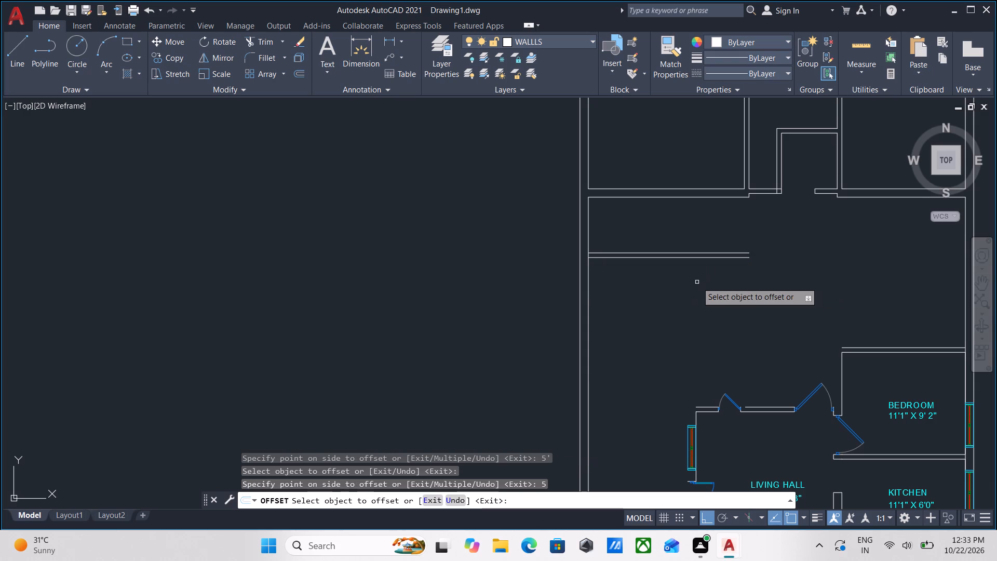
{"action": "scroll", "coordinate": [602, 292], "scroll_direction": "up", "scroll_amount": 1}
{"action": "key", "text": "Escape"}
Trim the left outer wall's inner line between the two new partition lines to join the walls.
{"action": "middle_click_drag", "start_coordinate": [596, 278], "coordinate": [600, 330]}
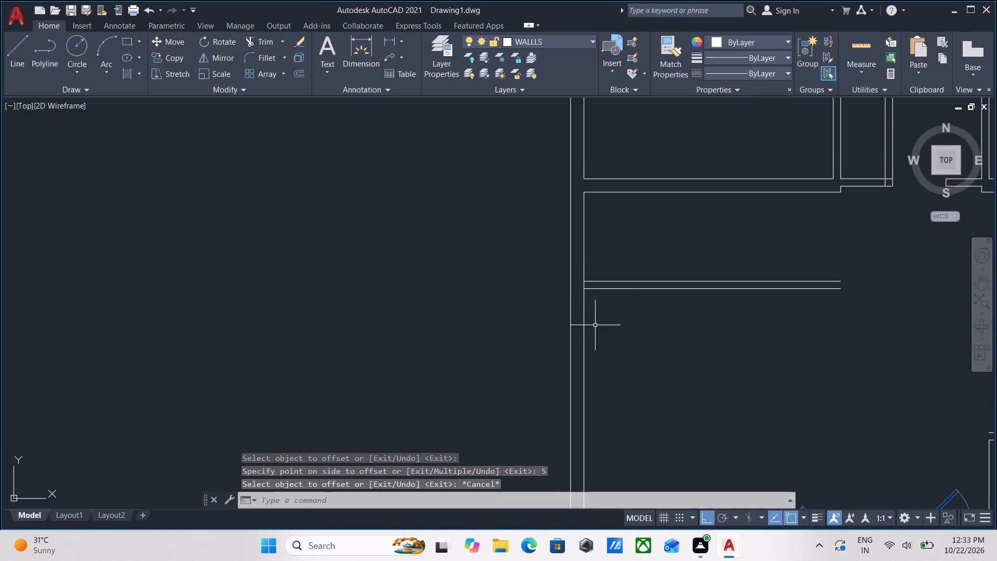
{"action": "scroll", "coordinate": [585, 296], "scroll_direction": "up", "scroll_amount": 2}
{"action": "type", "text": "TR"}
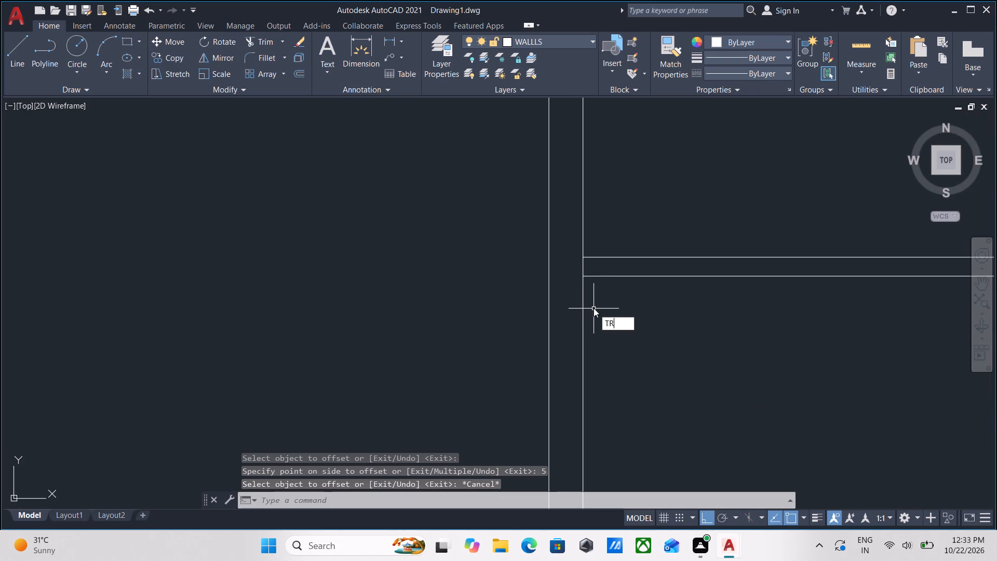
{"action": "key", "text": "Return"}
{"action": "scroll", "coordinate": [579, 279], "scroll_direction": "up", "scroll_amount": 2}
{"action": "left_click", "coordinate": [603, 252]}
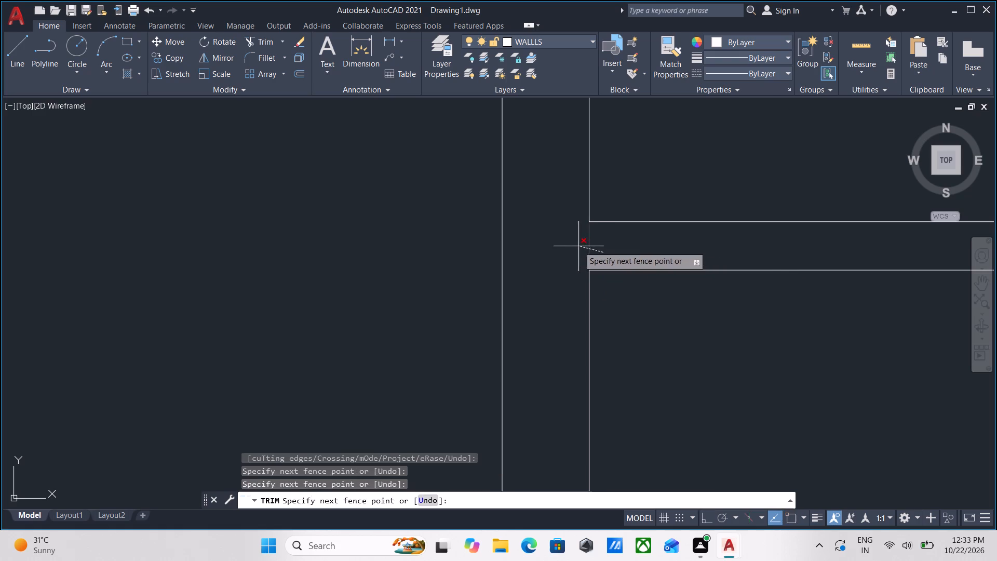
{"action": "left_click", "coordinate": [578, 246]}
{"action": "key", "text": "Escape"}
Offset the new narrow room's left wall line 10' inward and offset that copy 5" away from the room to form a vertical partition.
{"action": "scroll", "coordinate": [584, 246], "scroll_direction": "down", "scroll_amount": 2}
{"action": "middle_click_drag", "start_coordinate": [584, 259], "coordinate": [584, 368]}
{"action": "left_click", "coordinate": [599, 282]}
{"action": "left_click", "coordinate": [582, 229]}
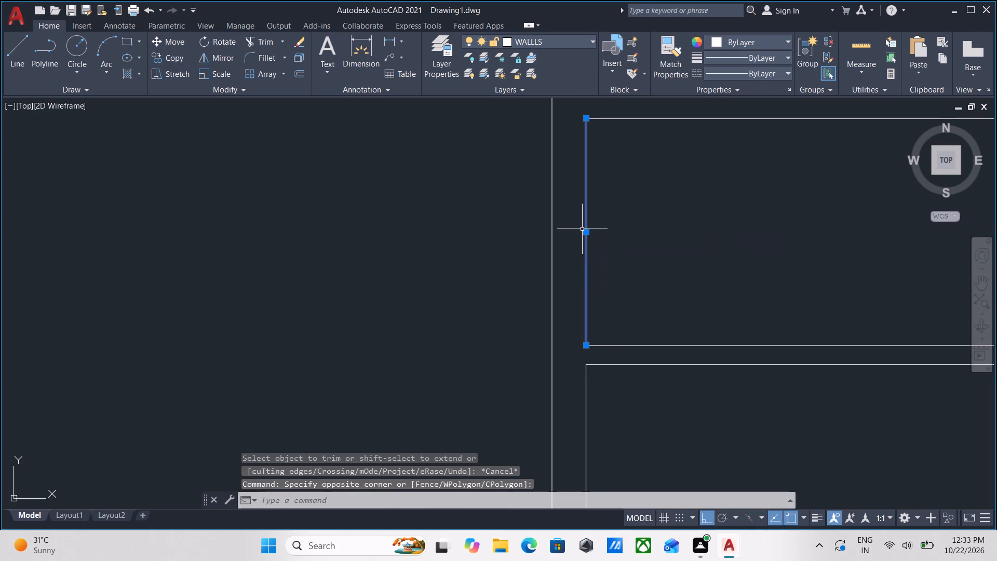
{"action": "key", "text": "o"}
{"action": "key", "text": "Return"}
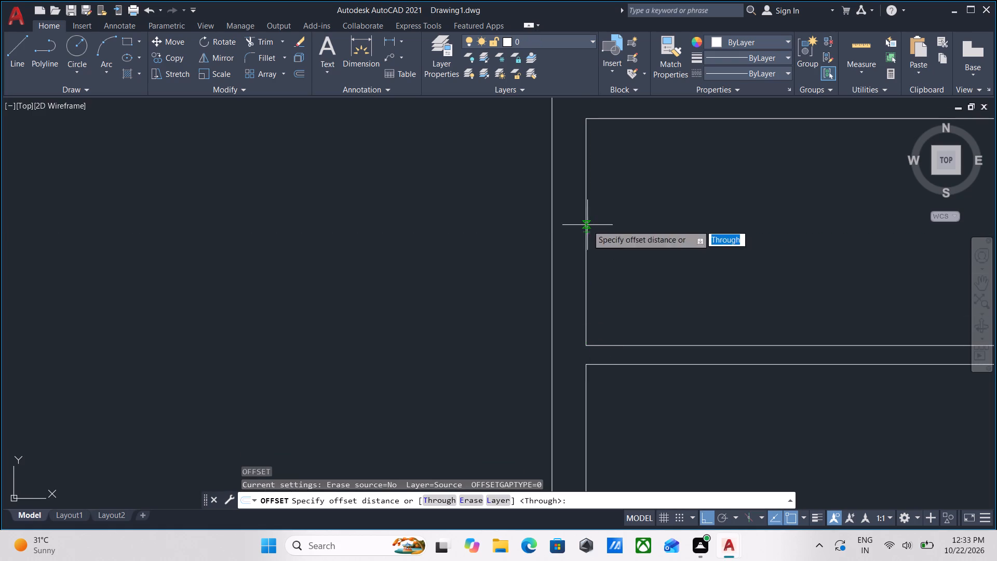
{"action": "left_click", "coordinate": [586, 233]}
{"action": "left_click", "coordinate": [712, 236]}
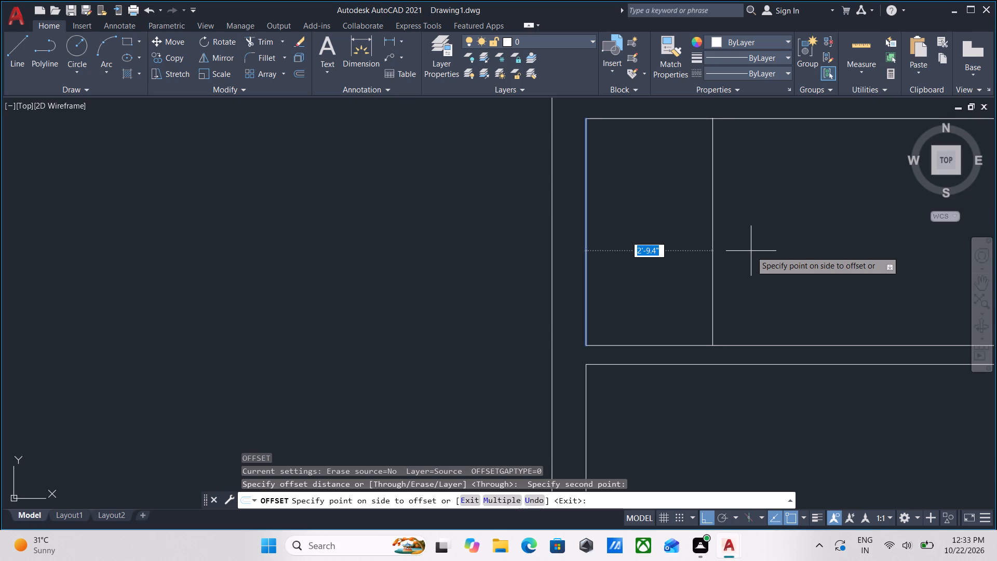
{"action": "type", "text": "10'"}
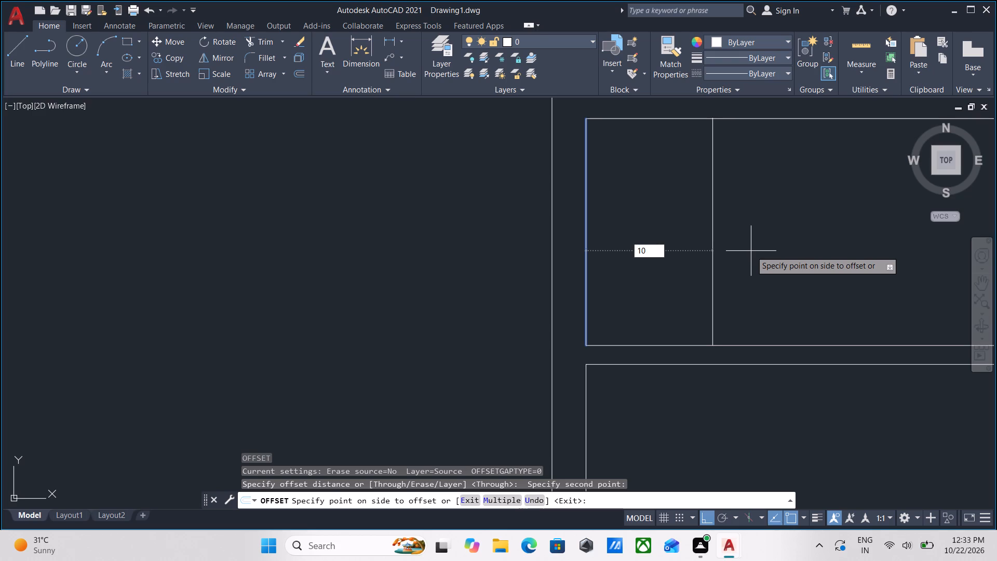
{"action": "key", "text": "Return"}
{"action": "scroll", "coordinate": [751, 251], "scroll_direction": "down", "scroll_amount": 2}
{"action": "middle_click_drag", "start_coordinate": [751, 251], "coordinate": [629, 252]}
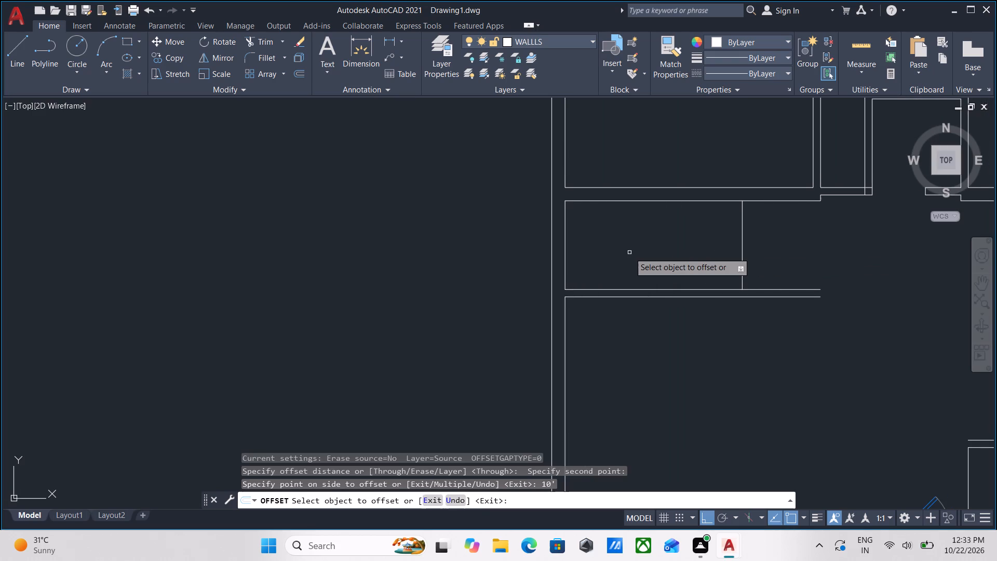
{"action": "left_click", "coordinate": [741, 240]}
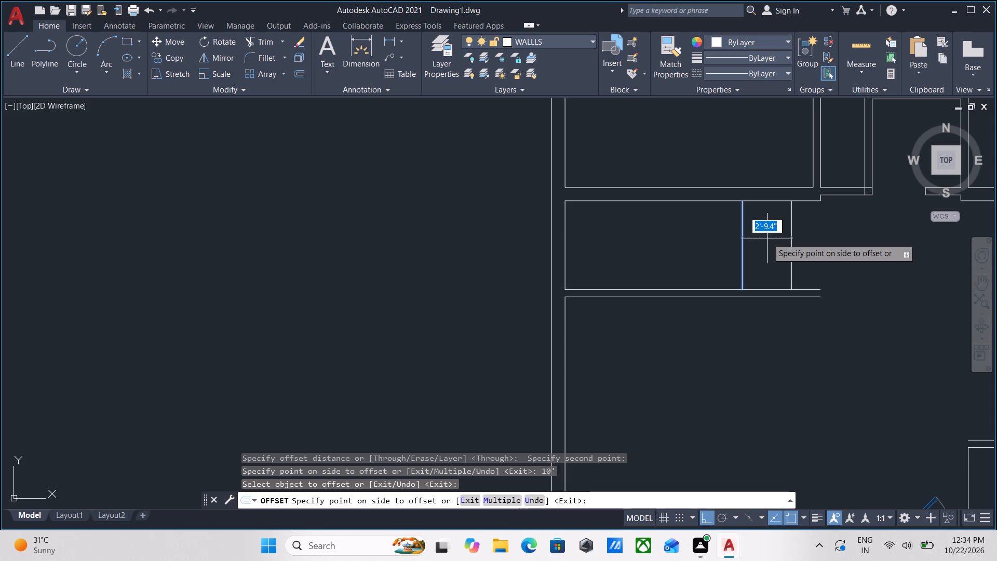
{"action": "key", "text": "5"}
{"action": "key", "text": "Return"}
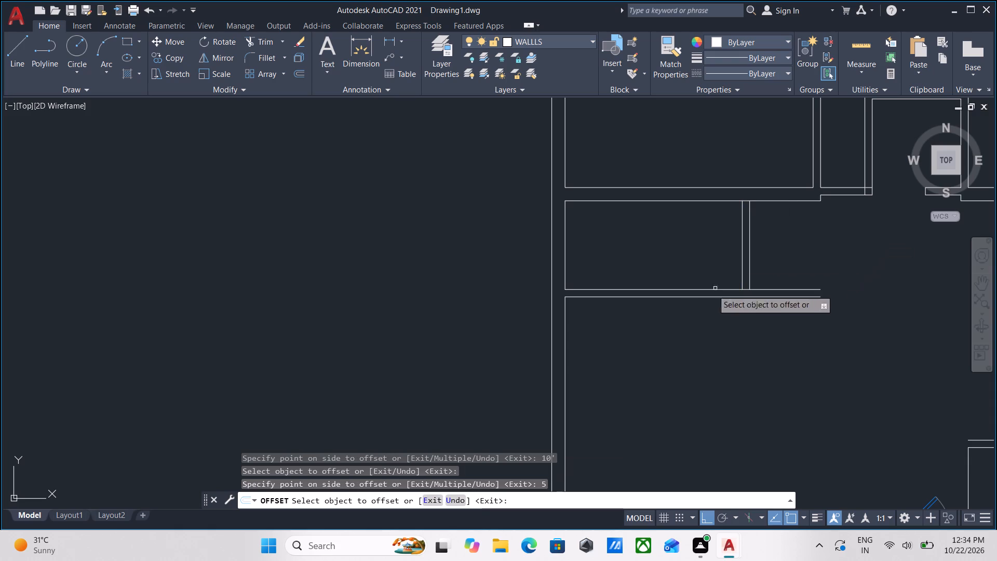
Offset the horizontal partition's lower line 5'4" downward and offset that copy 5" downward to form a second horizontal partition.
{"action": "left_click", "coordinate": [686, 295]}
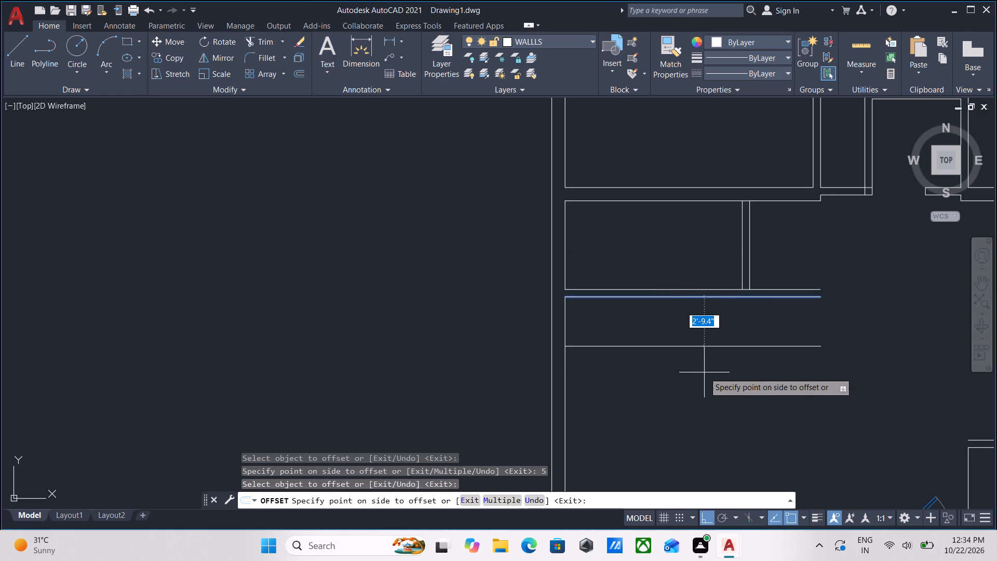
{"action": "type", "text": "5'"}
{"action": "key", "text": "4"}
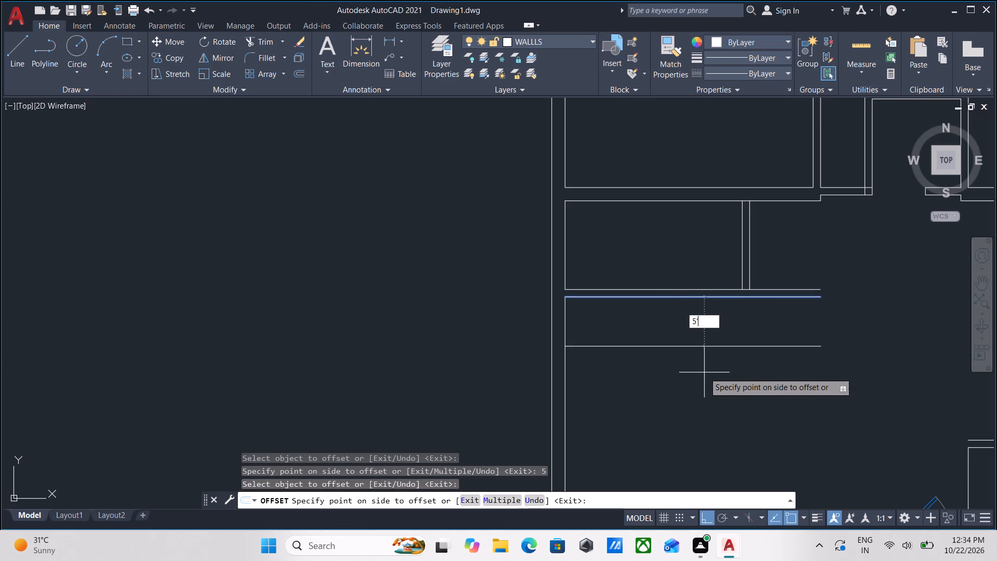
{"action": "key", "text": "shift+quotedbl"}
{"action": "key", "text": "Return"}
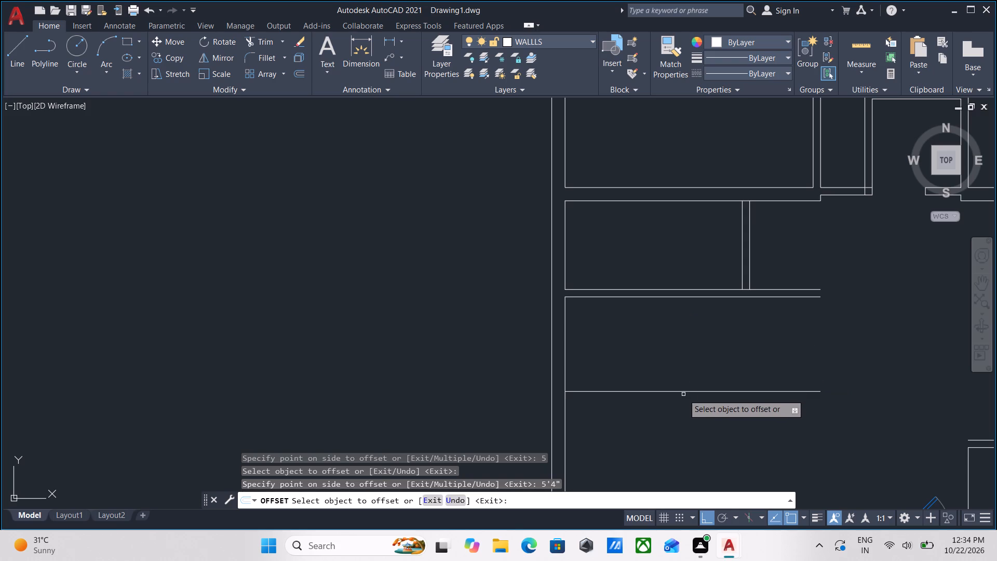
{"action": "left_click", "coordinate": [684, 390]}
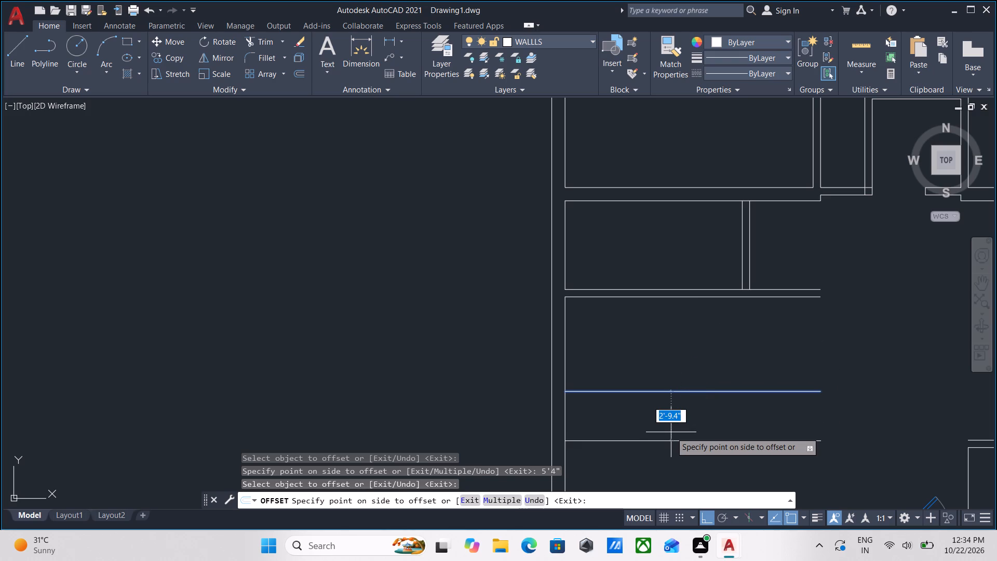
{"action": "scroll", "coordinate": [671, 432], "scroll_direction": "up", "scroll_amount": 1}
{"action": "scroll", "coordinate": [676, 389], "scroll_direction": "down", "scroll_amount": 1}
{"action": "middle_click_drag", "start_coordinate": [676, 383], "coordinate": [662, 323]}
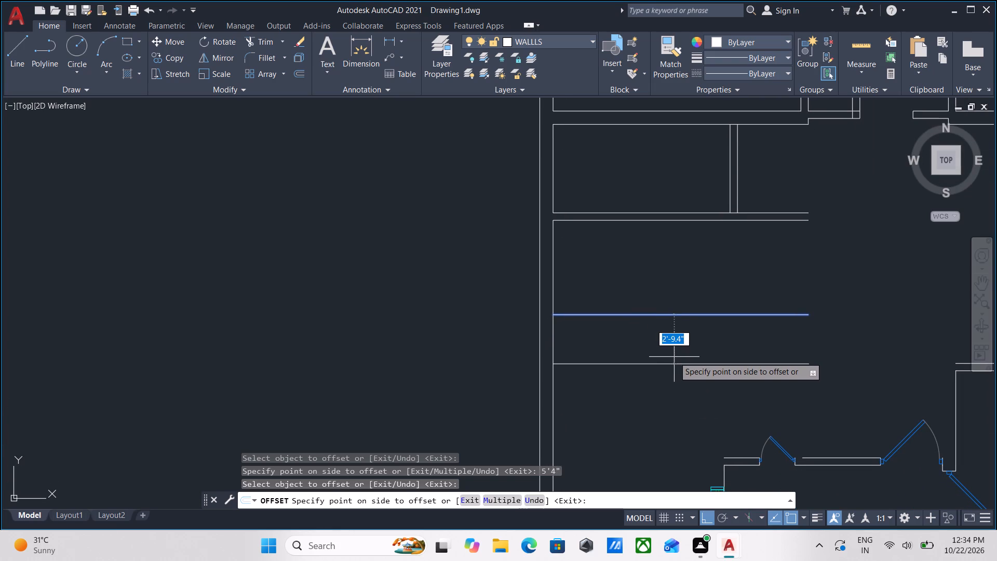
{"action": "key", "text": "5"}
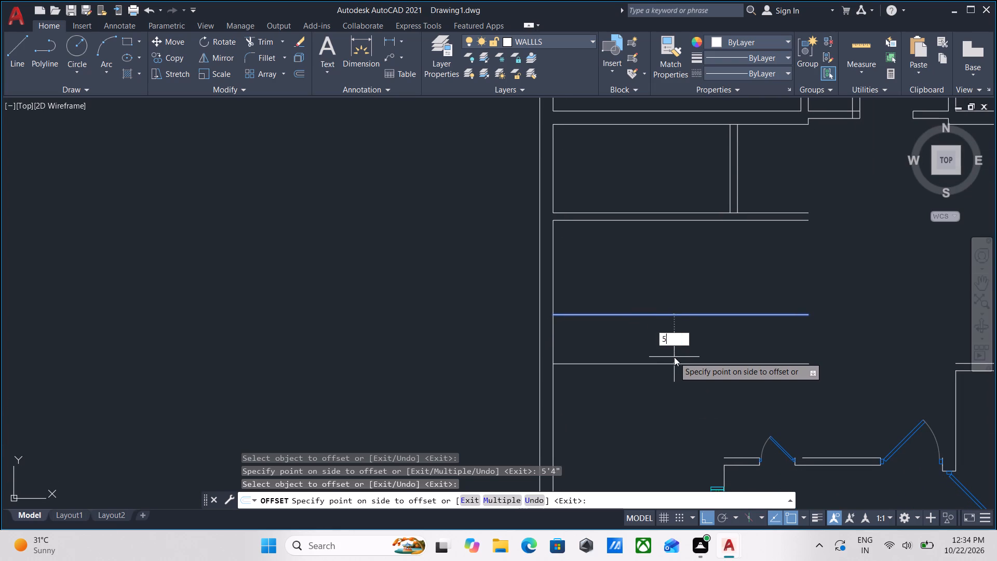
{"action": "key", "text": "Return"}
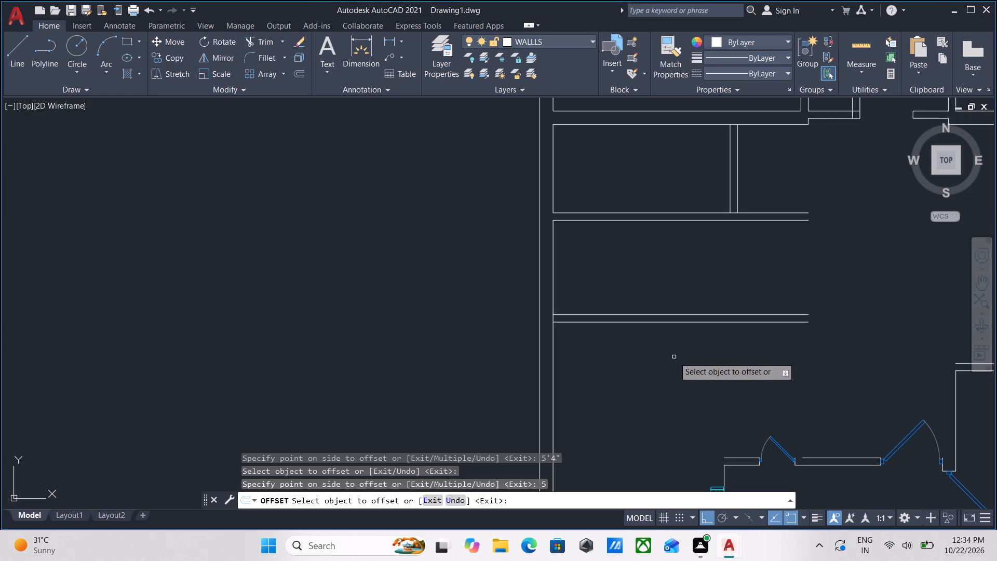
{"action": "middle_click_drag", "start_coordinate": [636, 361], "coordinate": [649, 340]}
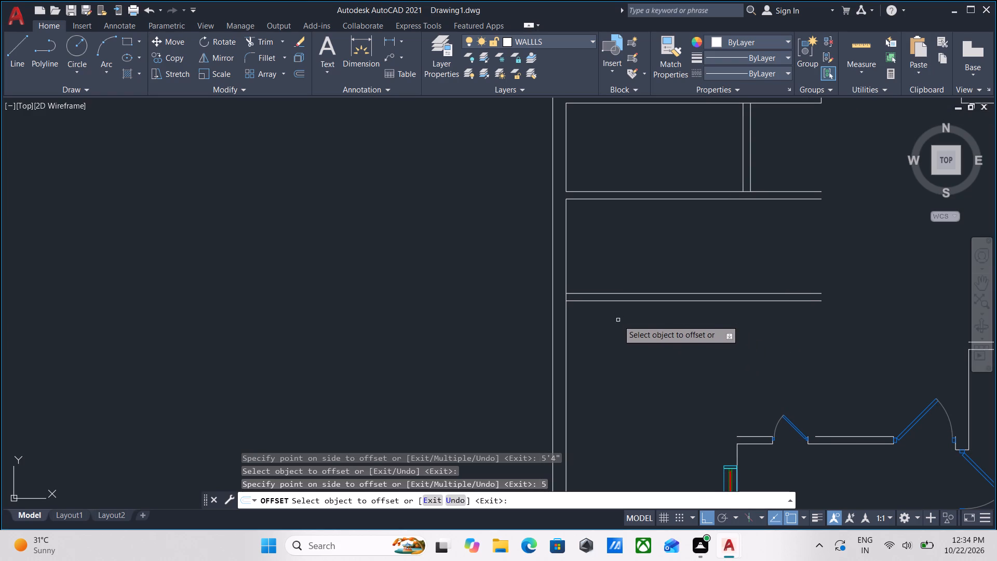
{"action": "scroll", "coordinate": [630, 315], "scroll_direction": "down", "scroll_amount": 1}
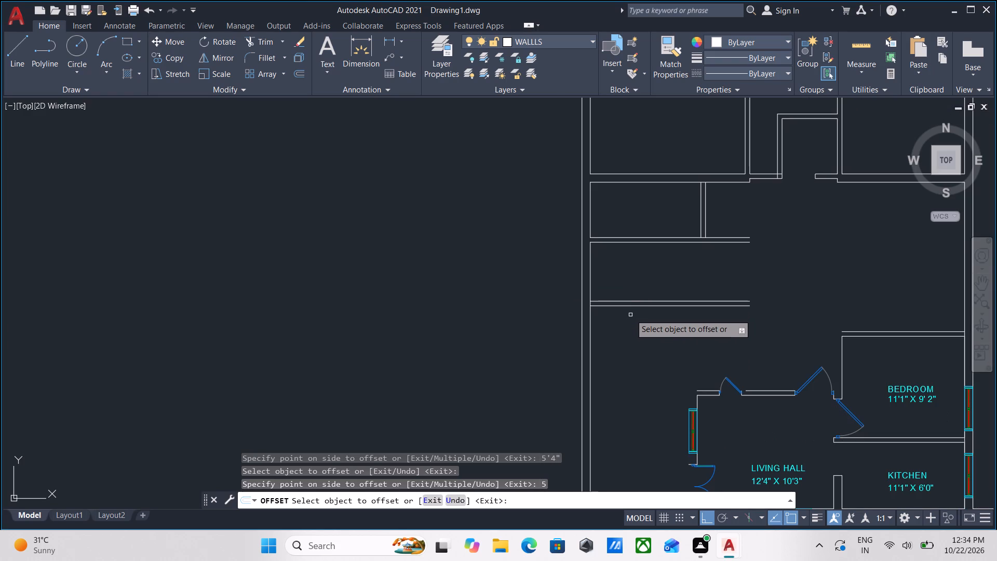
{"action": "middle_click_drag", "start_coordinate": [681, 274], "coordinate": [673, 301]}
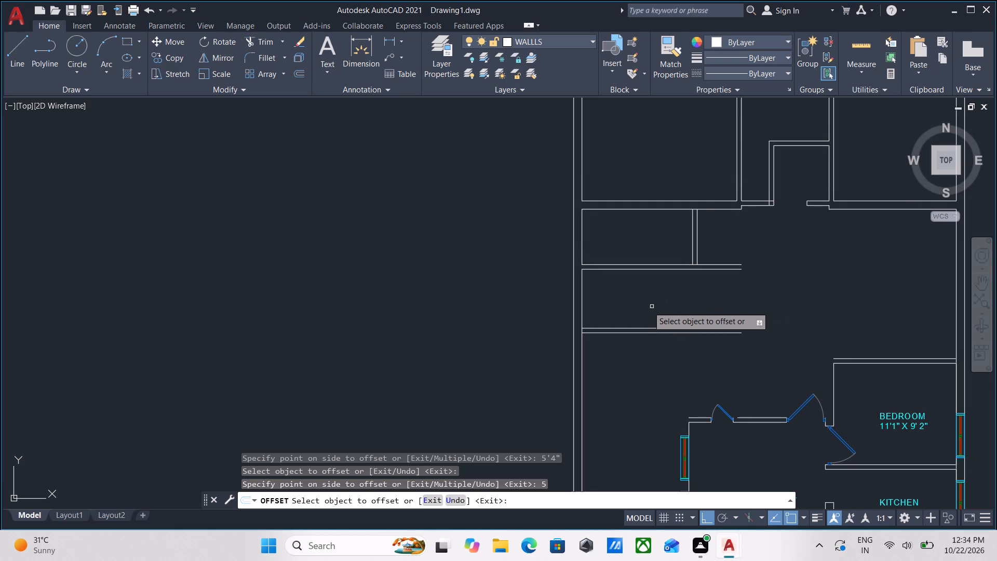
{"action": "key", "text": "Escape"}
Examine the new partitions and their junctions below the upper-left room.
{"action": "scroll", "coordinate": [587, 331], "scroll_direction": "up", "scroll_amount": 2}
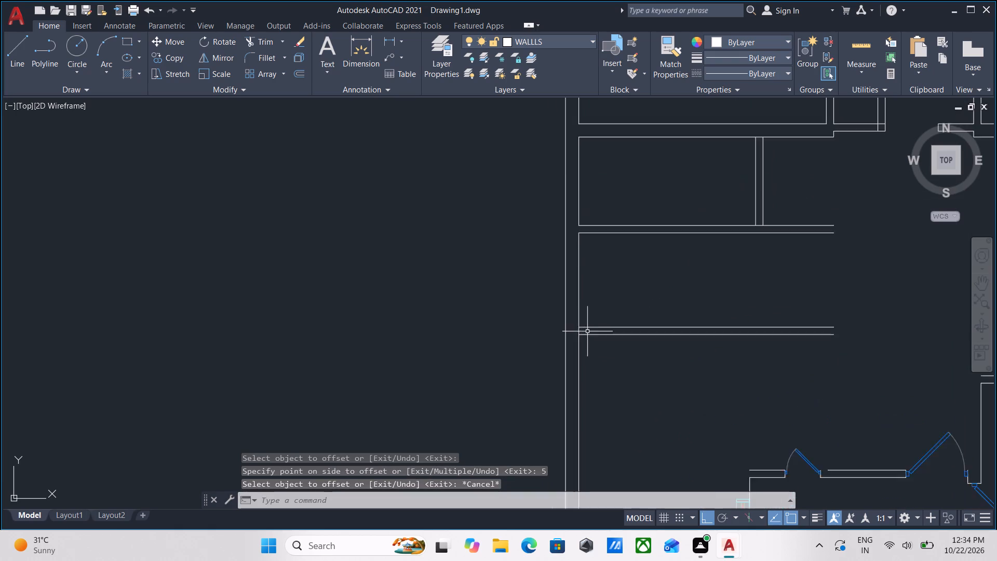
{"action": "scroll", "coordinate": [587, 331], "scroll_direction": "down", "scroll_amount": 1}
{"action": "middle_click_drag", "start_coordinate": [587, 331], "coordinate": [577, 344]}
{"action": "scroll", "coordinate": [725, 276], "scroll_direction": "down", "scroll_amount": 1}
{"action": "middle_click_drag", "start_coordinate": [724, 279], "coordinate": [708, 326]}
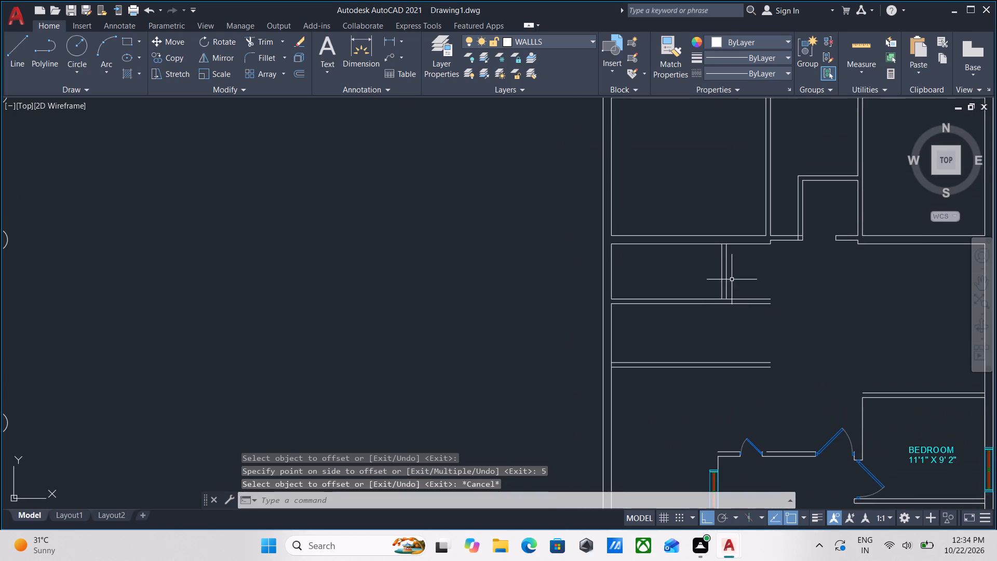
{"action": "scroll", "coordinate": [733, 271], "scroll_direction": "up", "scroll_amount": 1}
{"action": "scroll", "coordinate": [728, 280], "scroll_direction": "down", "scroll_amount": 1}
{"action": "middle_click_drag", "start_coordinate": [728, 280], "coordinate": [727, 294]}
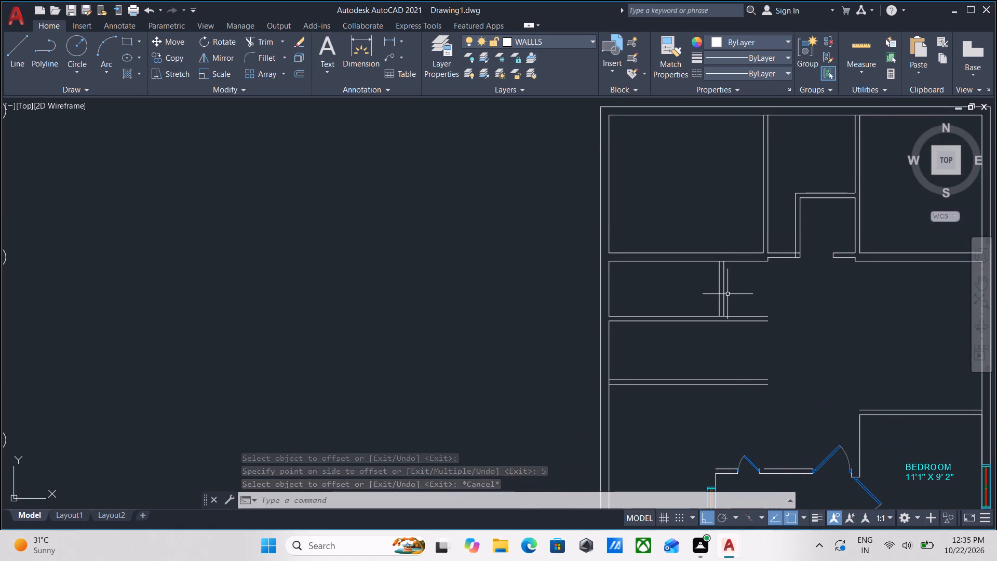
Extend both lines of the vertical partition down through the first horizontal partition to the second horizontal partition's lower line.
{"action": "type", "text": "EX"}
{"action": "key", "text": "Return"}
{"action": "scroll", "coordinate": [722, 305], "scroll_direction": "up", "scroll_amount": 2}
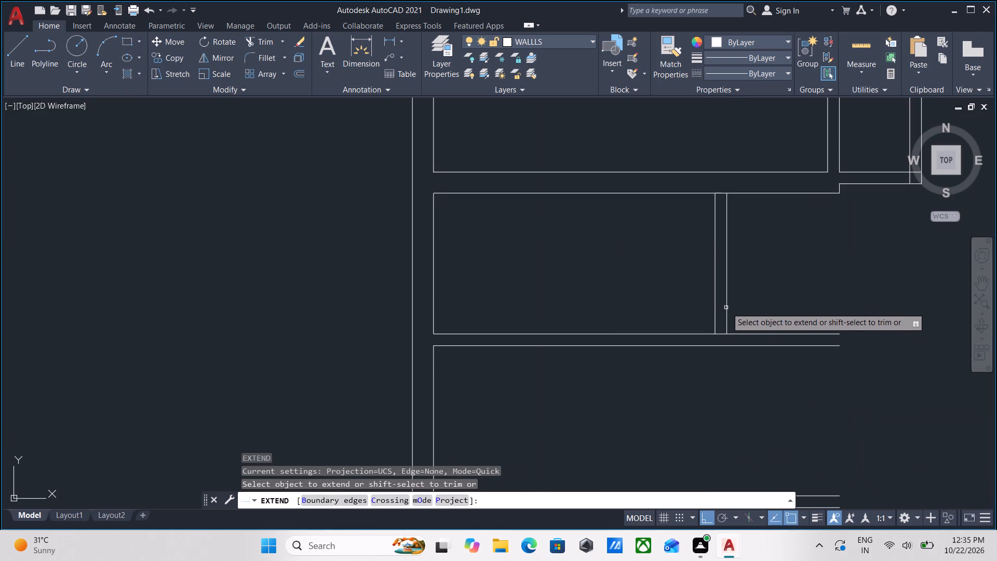
{"action": "left_click", "coordinate": [727, 305]}
{"action": "left_click", "coordinate": [727, 311]}
{"action": "scroll", "coordinate": [727, 304], "scroll_direction": "down", "scroll_amount": 2}
{"action": "middle_click_drag", "start_coordinate": [727, 304], "coordinate": [725, 291]}
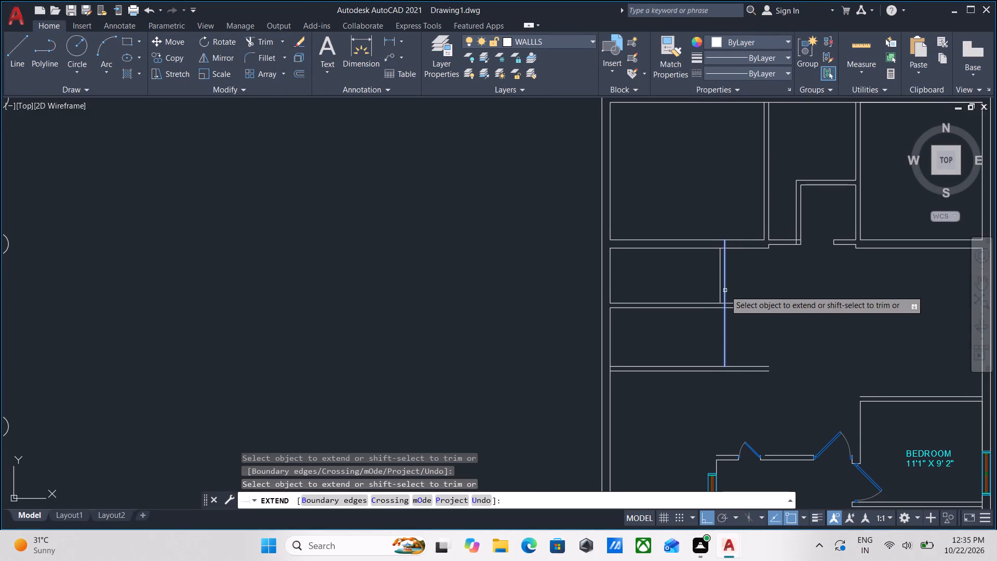
{"action": "left_click", "coordinate": [725, 327]}
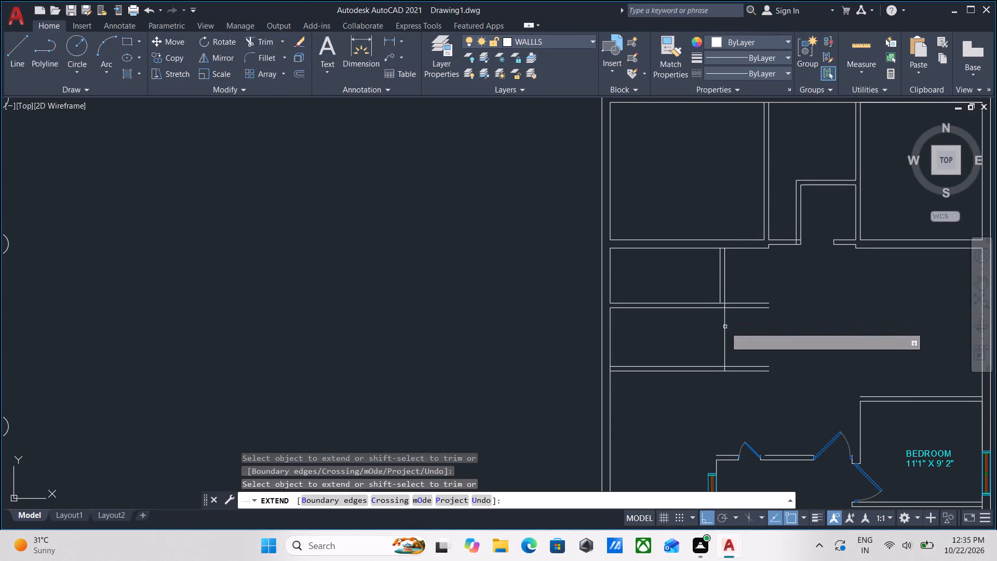
{"action": "scroll", "coordinate": [721, 292], "scroll_direction": "up", "scroll_amount": 1}
{"action": "left_click", "coordinate": [719, 299]}
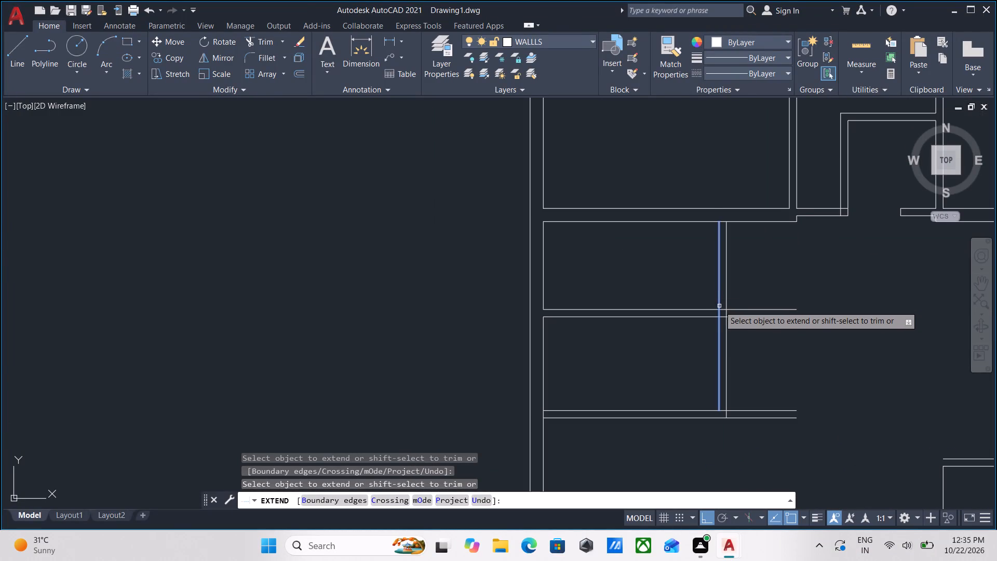
{"action": "left_click", "coordinate": [719, 306]}
{"action": "middle_click_drag", "start_coordinate": [721, 314], "coordinate": [715, 255]}
{"action": "left_click", "coordinate": [714, 305]}
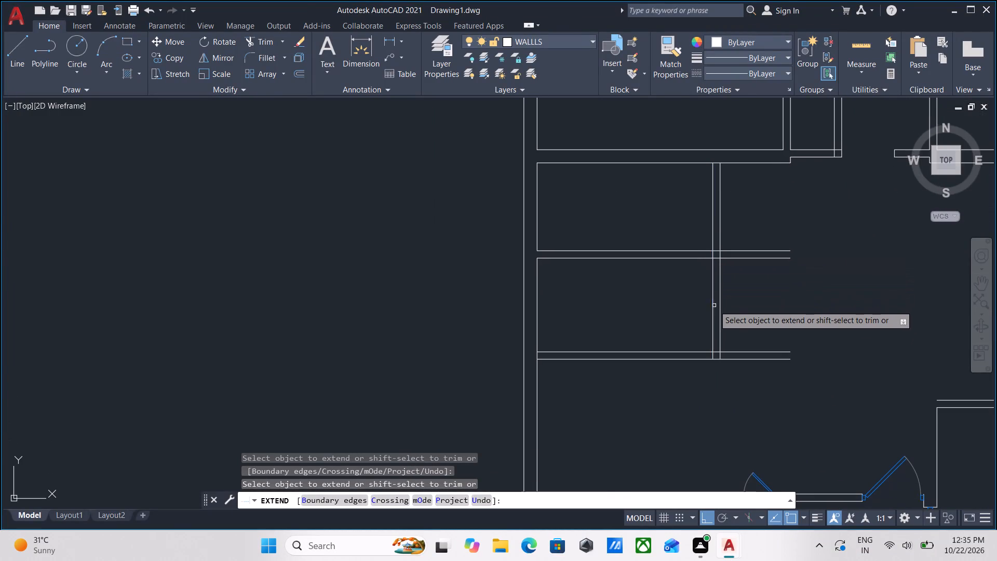
{"action": "scroll", "coordinate": [743, 287], "scroll_direction": "down", "scroll_amount": 1}
{"action": "middle_click_drag", "start_coordinate": [743, 287], "coordinate": [722, 310]}
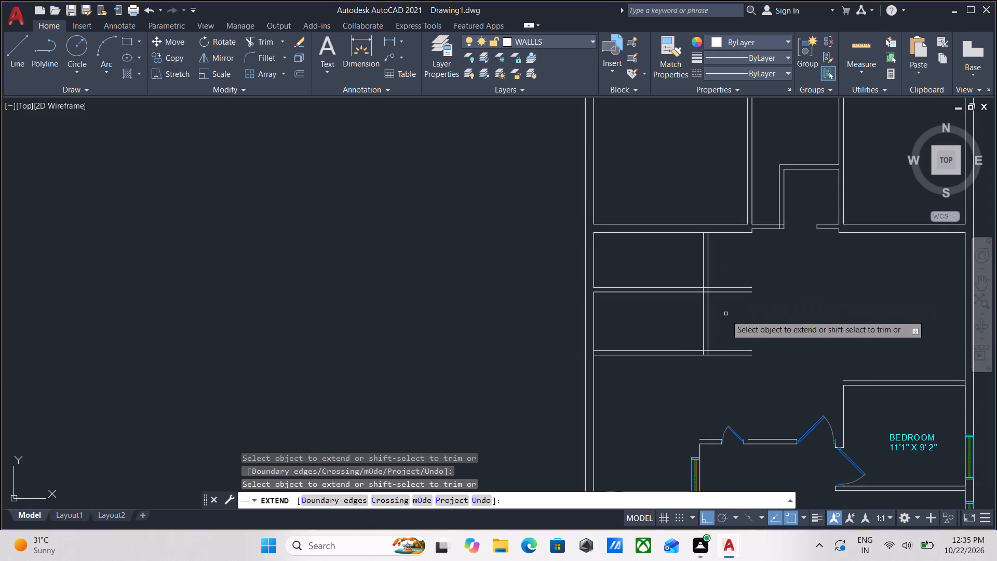
{"action": "key", "text": "Escape"}
Trim the ends of both horizontal partitions that project beyond the vertical partition's outer line.
{"action": "scroll", "coordinate": [732, 369], "scroll_direction": "up", "scroll_amount": 1}
{"action": "key", "text": "t"}
{"action": "key", "text": "r"}
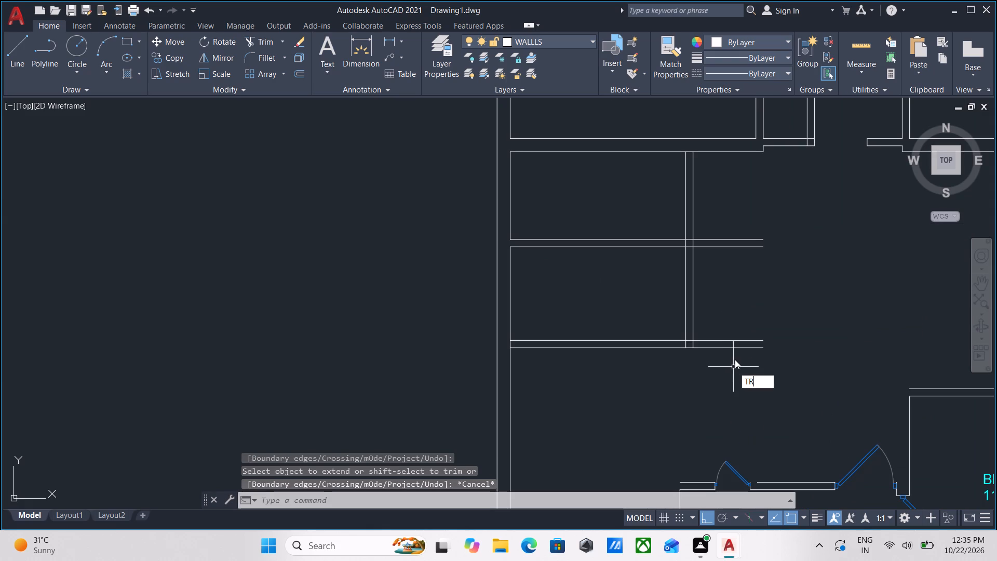
{"action": "key", "text": "Return"}
{"action": "left_click", "coordinate": [735, 359]}
{"action": "left_click", "coordinate": [739, 218]}
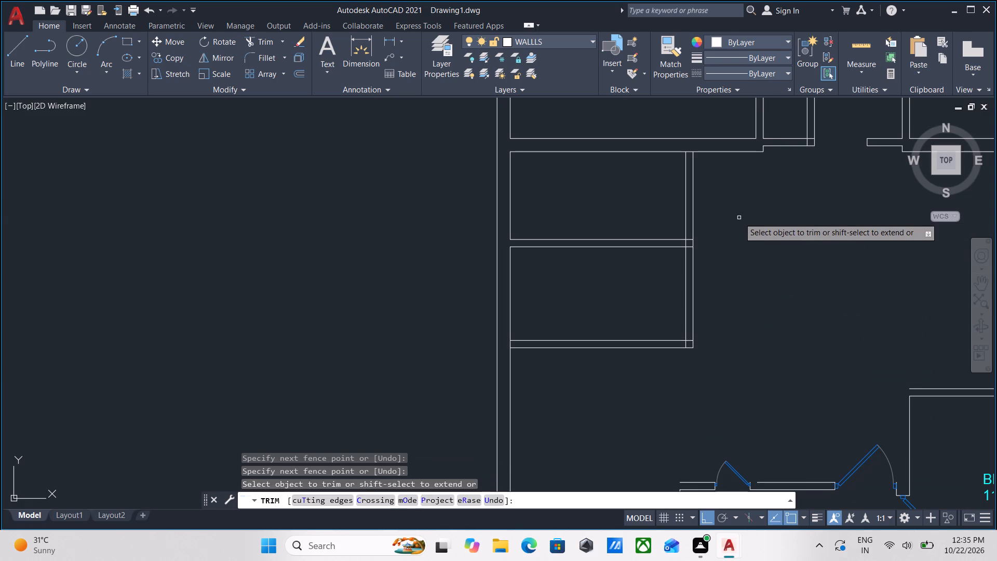
{"action": "scroll", "coordinate": [740, 215], "scroll_direction": "down", "scroll_amount": 1}
{"action": "middle_click", "coordinate": [740, 215]}
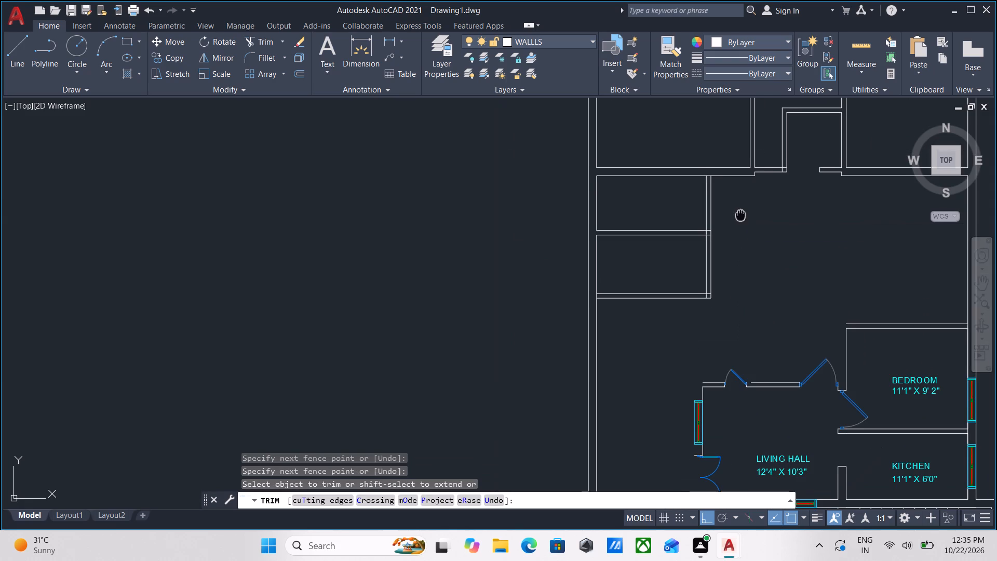
{"action": "middle_click_drag", "start_coordinate": [737, 209], "coordinate": [737, 212]}
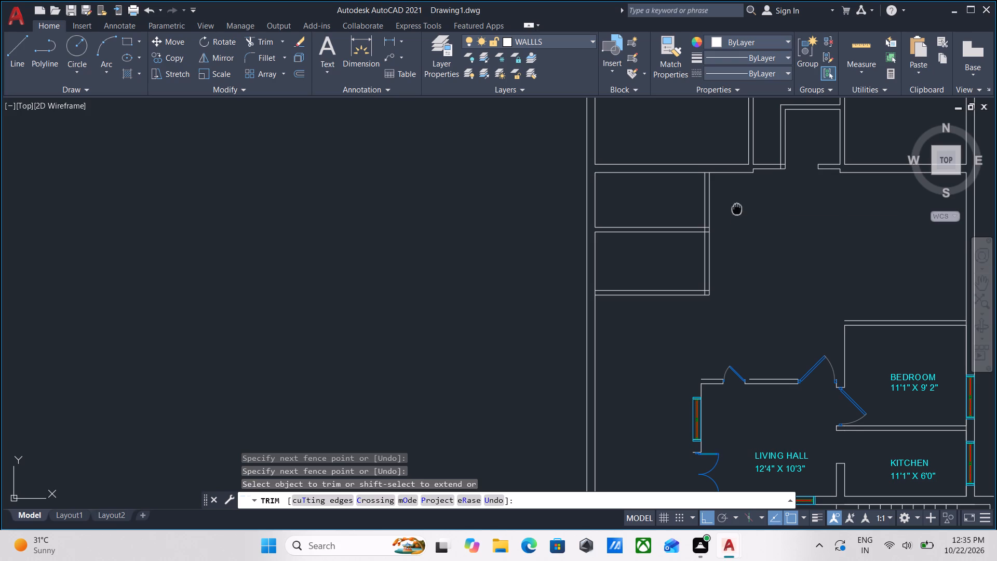
{"action": "middle_click_drag", "start_coordinate": [737, 212], "coordinate": [733, 244]}
{"action": "key", "text": "Escape"}
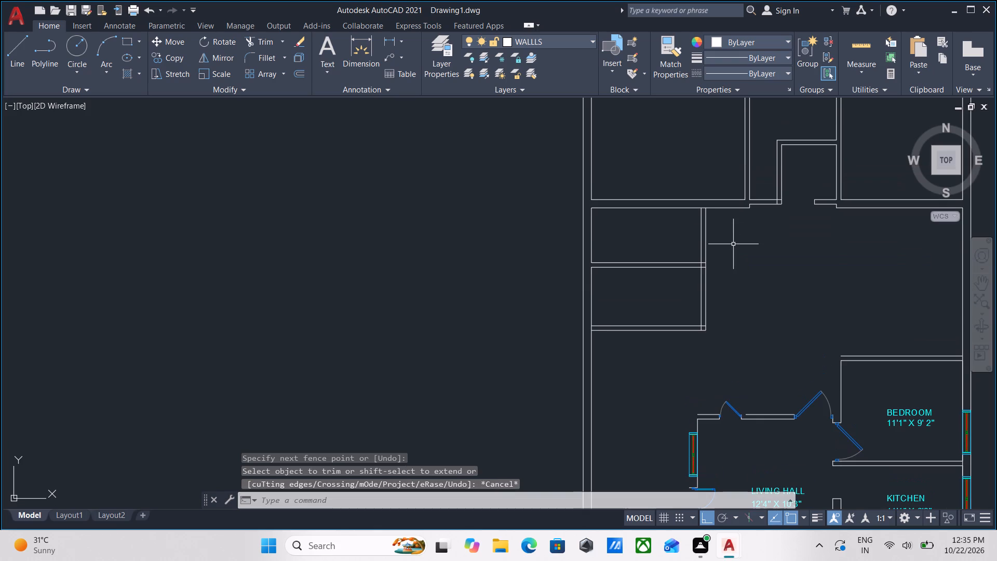
Trim the upper room wall's lower line between the two vertical partition lines to open the junction.
{"action": "type", "text": "TR"}
{"action": "key", "text": "Return"}
{"action": "scroll", "coordinate": [716, 213], "scroll_direction": "up", "scroll_amount": 3}
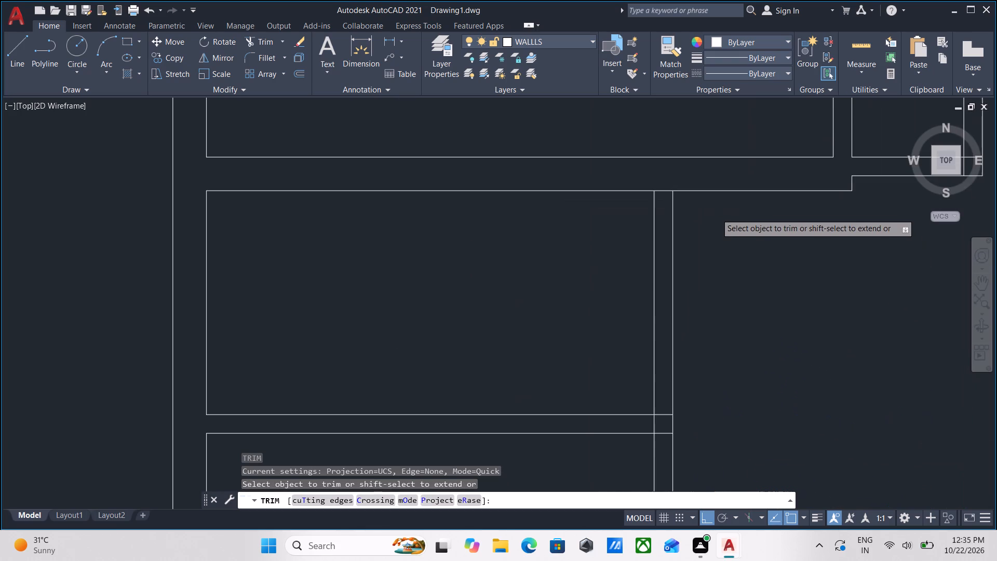
{"action": "scroll", "coordinate": [675, 194], "scroll_direction": "up", "scroll_amount": 3}
{"action": "left_click", "coordinate": [640, 206]}
{"action": "left_click", "coordinate": [626, 150]}
{"action": "scroll", "coordinate": [783, 330], "scroll_direction": "down", "scroll_amount": 3}
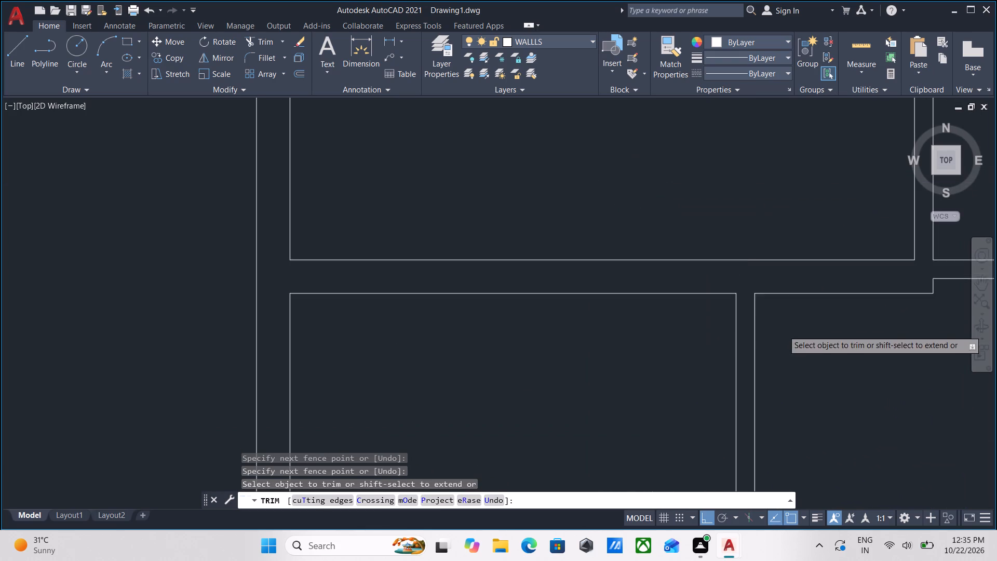
Trim the overlapping line ends at the corner where the vertical partition meets the second horizontal partition.
{"action": "middle_click_drag", "start_coordinate": [780, 326], "coordinate": [758, 186]}
{"action": "middle_click_drag", "start_coordinate": [791, 299], "coordinate": [769, 188]}
{"action": "scroll", "coordinate": [773, 239], "scroll_direction": "down", "scroll_amount": 2}
{"action": "middle_click_drag", "start_coordinate": [765, 256], "coordinate": [750, 194]}
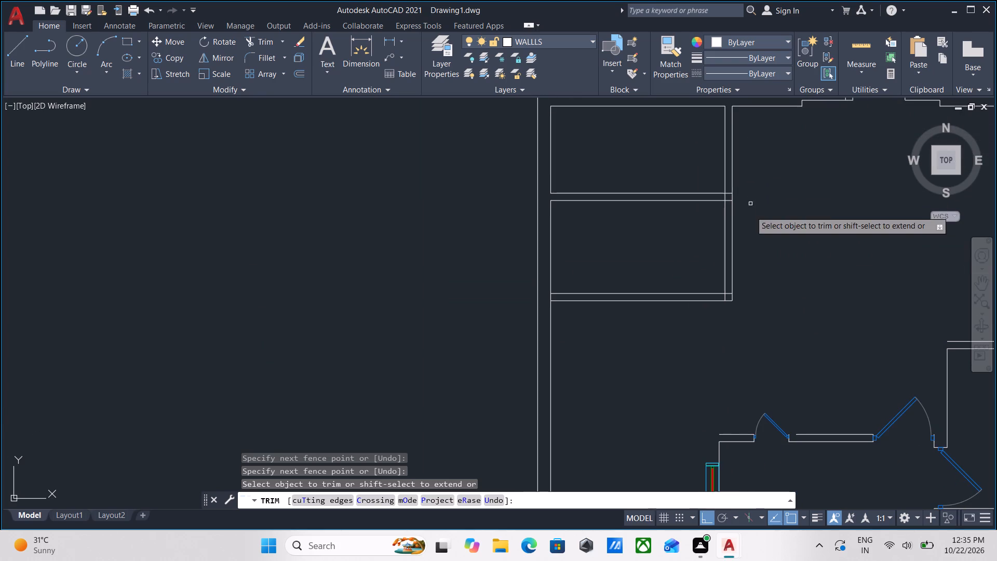
{"action": "scroll", "coordinate": [735, 301], "scroll_direction": "up", "scroll_amount": 5}
{"action": "left_click", "coordinate": [711, 296]}
{"action": "left_click", "coordinate": [767, 293]}
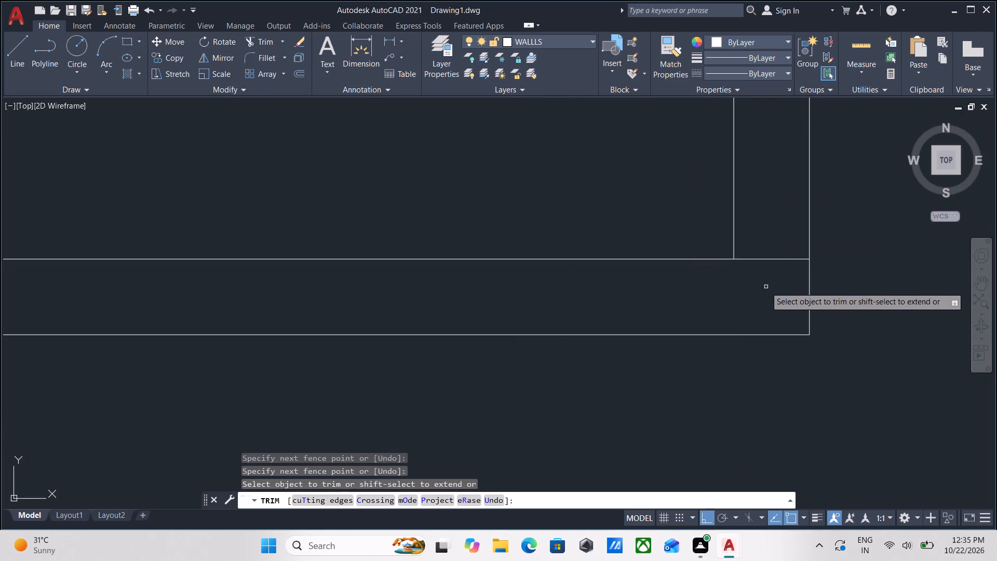
{"action": "left_click", "coordinate": [765, 287]}
{"action": "left_click", "coordinate": [753, 226]}
{"action": "key", "text": "Escape"}
{"action": "scroll", "coordinate": [753, 226], "scroll_direction": "down", "scroll_amount": 4}
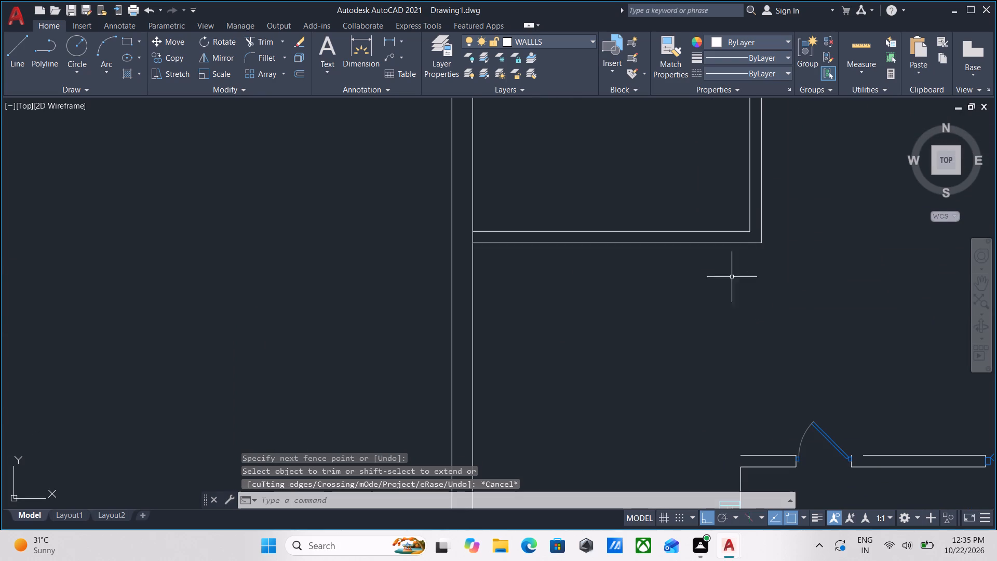
Trim the left outer wall's inner line between the second horizontal partition's two lines.
{"action": "middle_click_drag", "start_coordinate": [657, 285], "coordinate": [682, 315]}
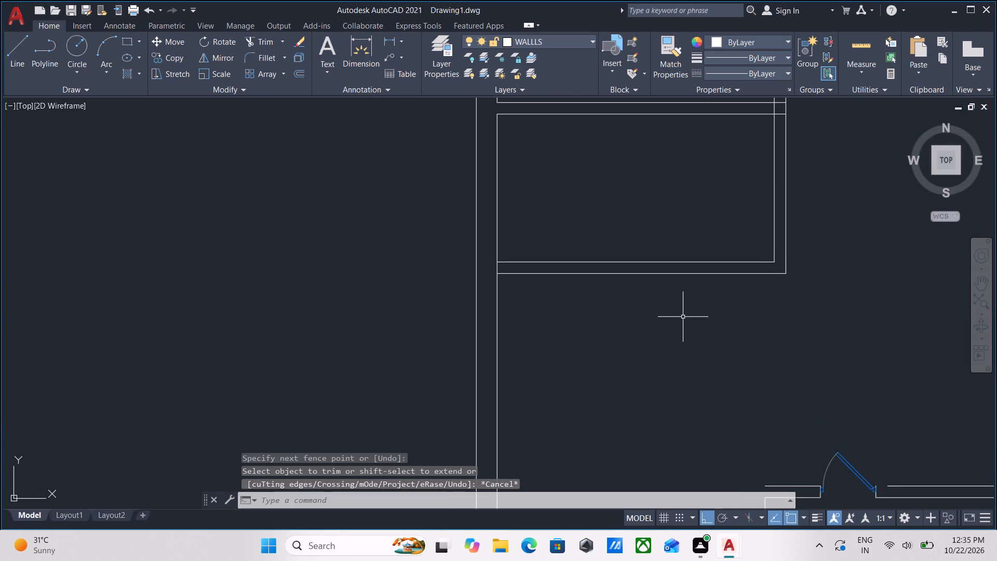
{"action": "type", "text": "TR"}
{"action": "key", "text": "Return"}
{"action": "scroll", "coordinate": [529, 285], "scroll_direction": "up", "scroll_amount": 1}
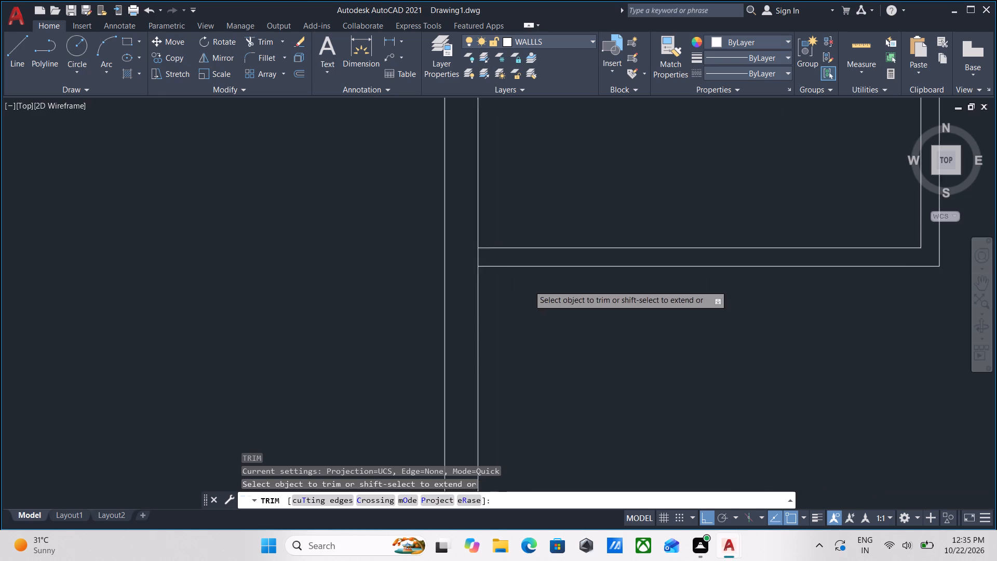
{"action": "scroll", "coordinate": [516, 276], "scroll_direction": "up", "scroll_amount": 2}
{"action": "left_click", "coordinate": [454, 239]}
{"action": "left_click", "coordinate": [397, 226]}
{"action": "scroll", "coordinate": [397, 226], "scroll_direction": "down", "scroll_amount": 3}
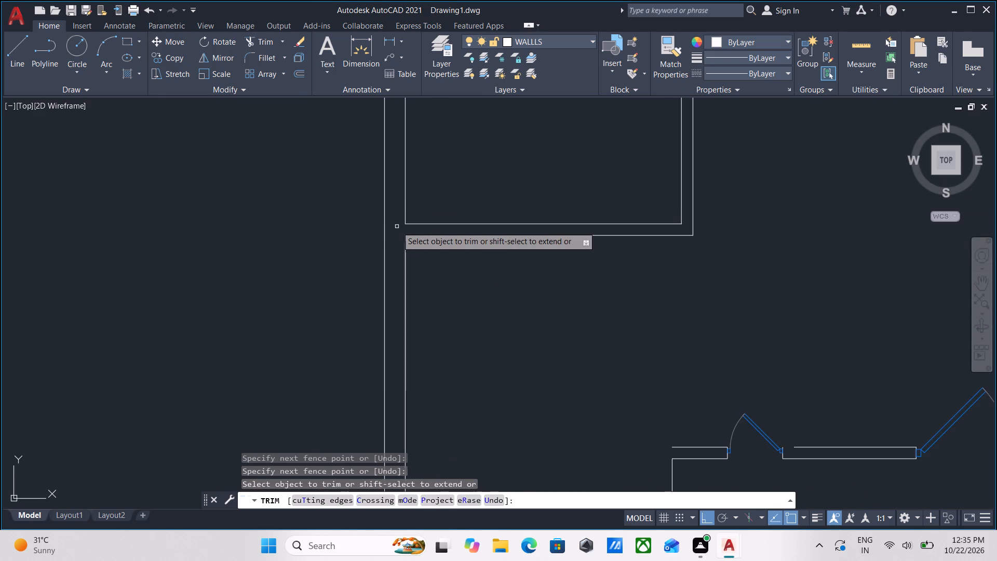
{"action": "key", "text": "Escape"}
Offset the second horizontal partition's lower line 5'1" downward and offset that copy 5" downward to form a third horizontal partition.
{"action": "scroll", "coordinate": [432, 239], "scroll_direction": "down", "scroll_amount": 2}
{"action": "middle_click_drag", "start_coordinate": [432, 239], "coordinate": [461, 265]}
{"action": "scroll", "coordinate": [465, 268], "scroll_direction": "up", "scroll_amount": 1}
{"action": "middle_click_drag", "start_coordinate": [463, 266], "coordinate": [493, 301]}
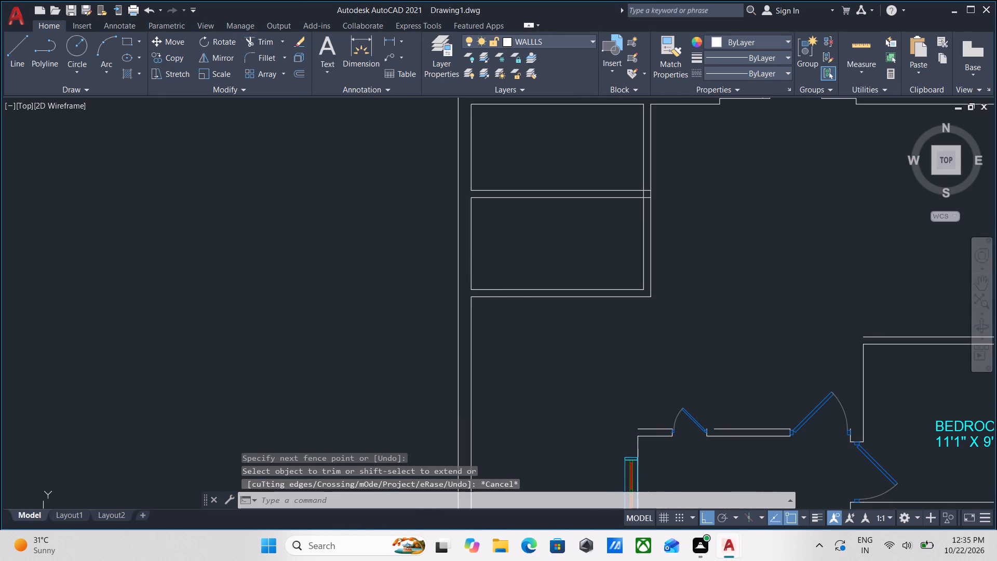
{"action": "scroll", "coordinate": [506, 267], "scroll_direction": "down", "scroll_amount": 1}
{"action": "middle_click_drag", "start_coordinate": [553, 286], "coordinate": [555, 301]}
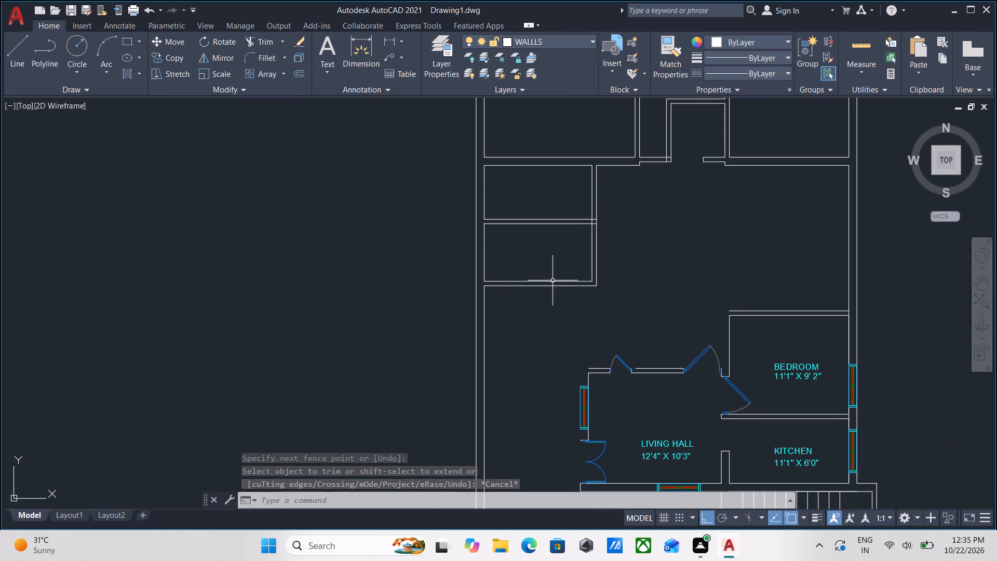
{"action": "middle_click_drag", "start_coordinate": [555, 301], "coordinate": [556, 313]}
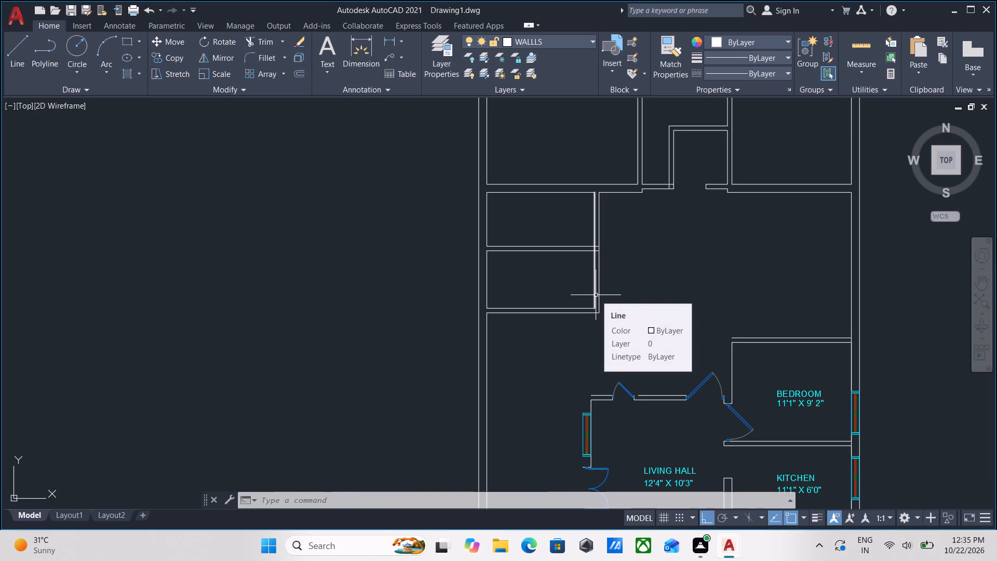
{"action": "scroll", "coordinate": [571, 305], "scroll_direction": "up", "scroll_amount": 1}
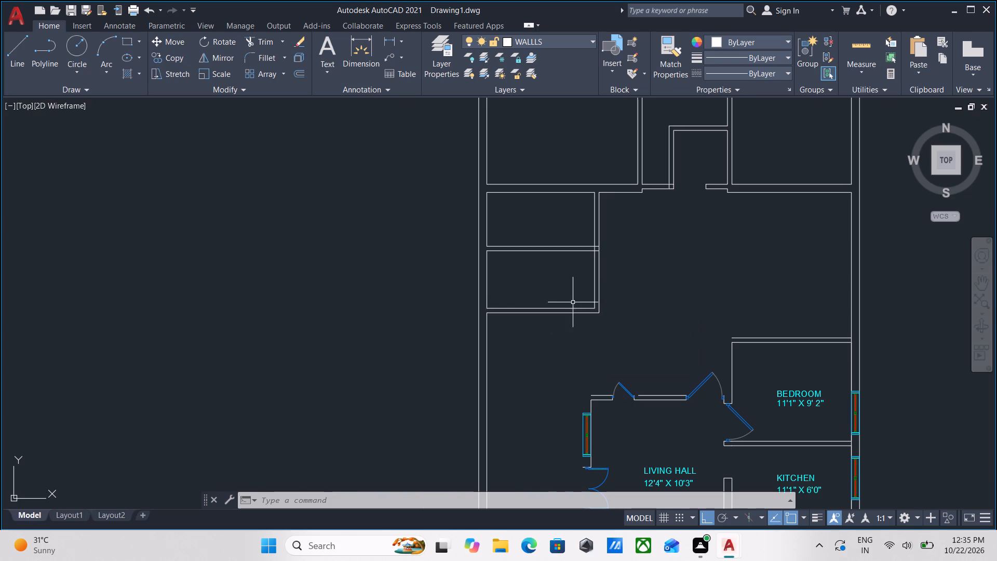
{"action": "left_click", "coordinate": [562, 332]}
{"action": "left_click", "coordinate": [551, 316]}
{"action": "middle_click_drag", "start_coordinate": [557, 325], "coordinate": [577, 297]}
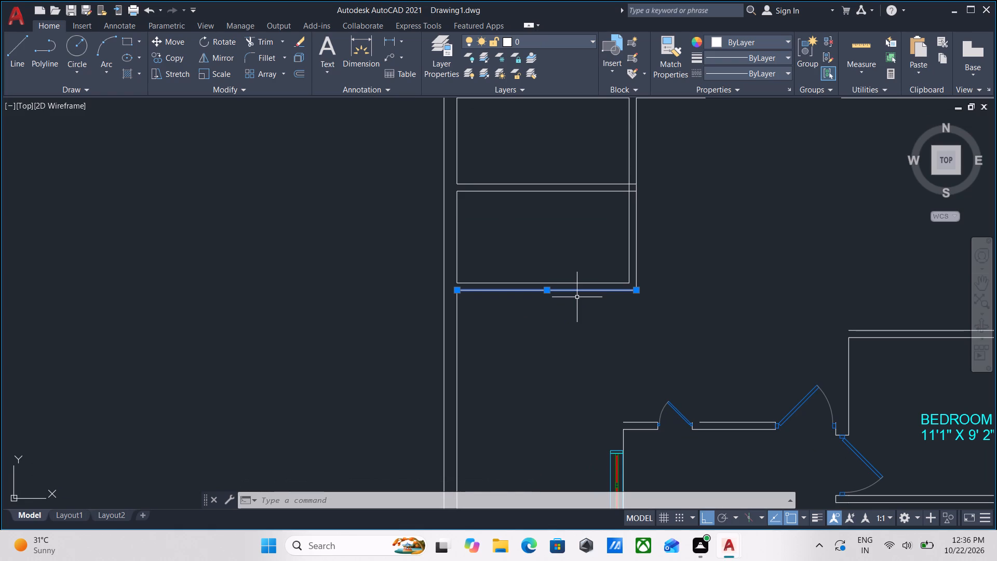
{"action": "key", "text": "o"}
{"action": "key", "text": "Return"}
{"action": "left_click", "coordinate": [560, 291]}
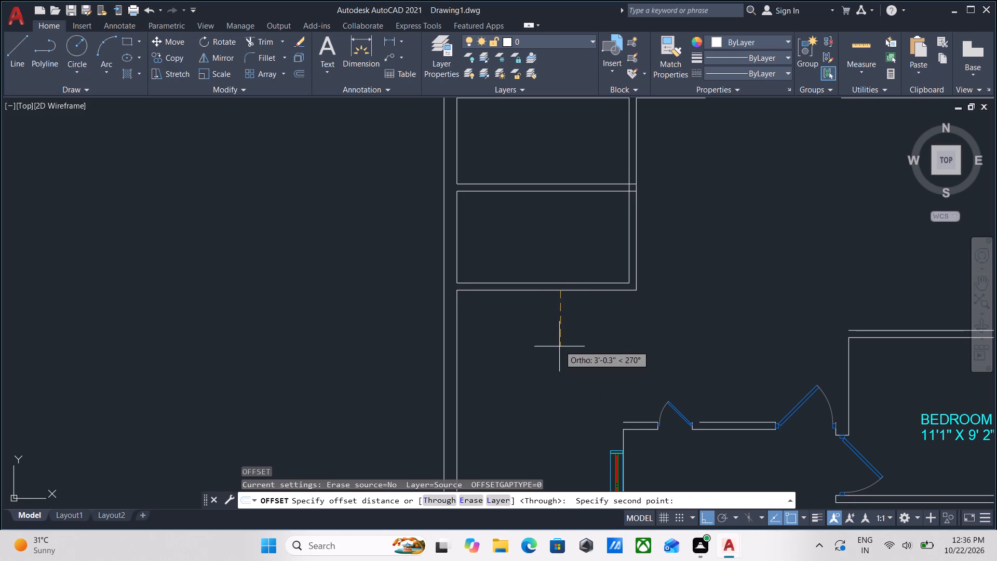
{"action": "left_click", "coordinate": [559, 346]}
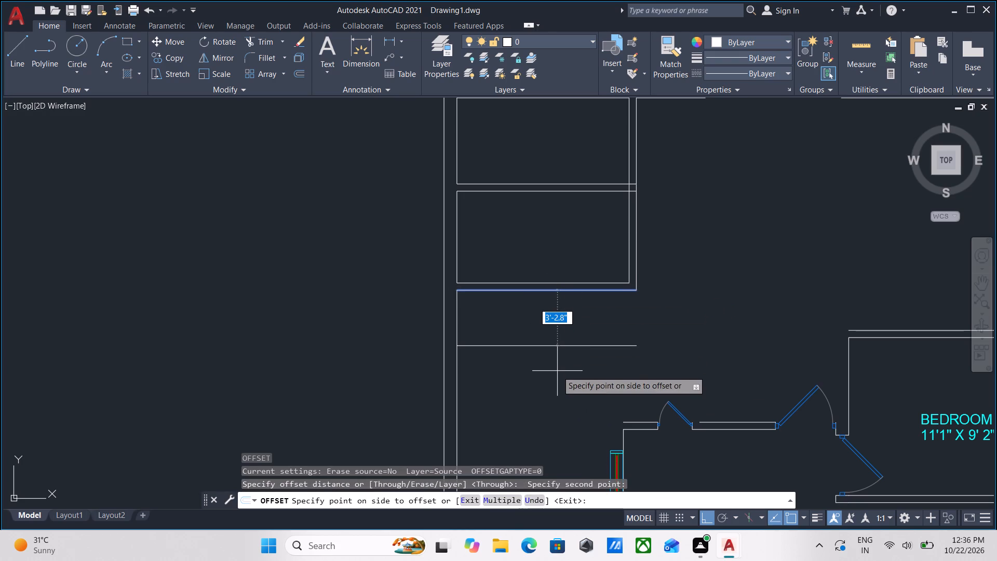
{"action": "type", "text": "5'1"}
{"action": "key", "text": "Return"}
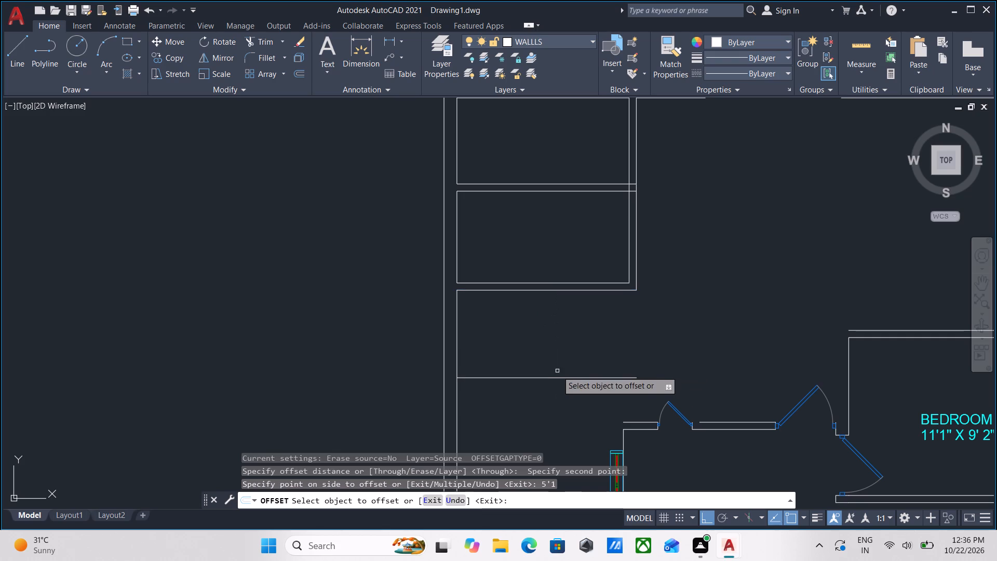
{"action": "middle_click_drag", "start_coordinate": [562, 365], "coordinate": [565, 310]}
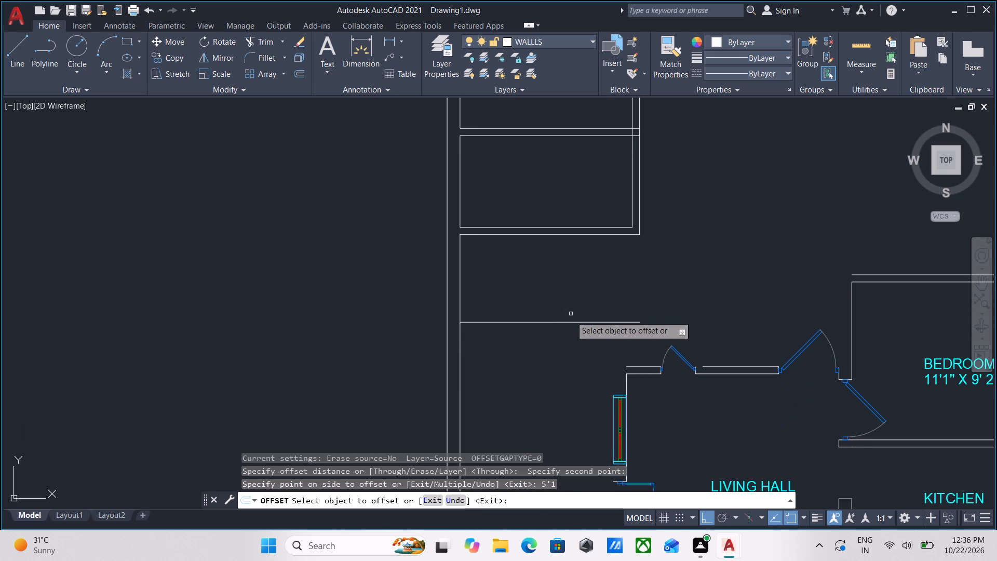
{"action": "left_click", "coordinate": [571, 323]}
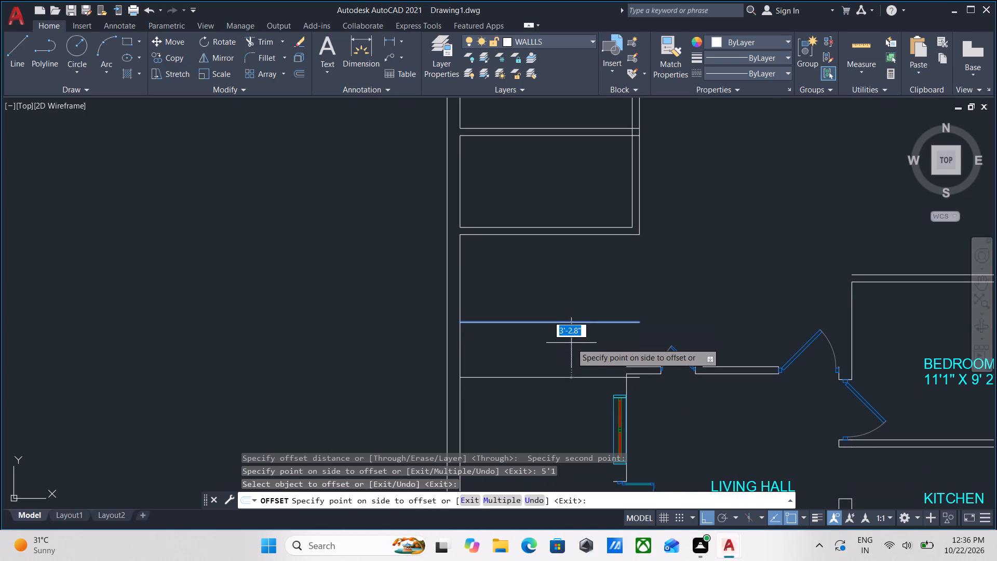
{"action": "key", "text": "5"}
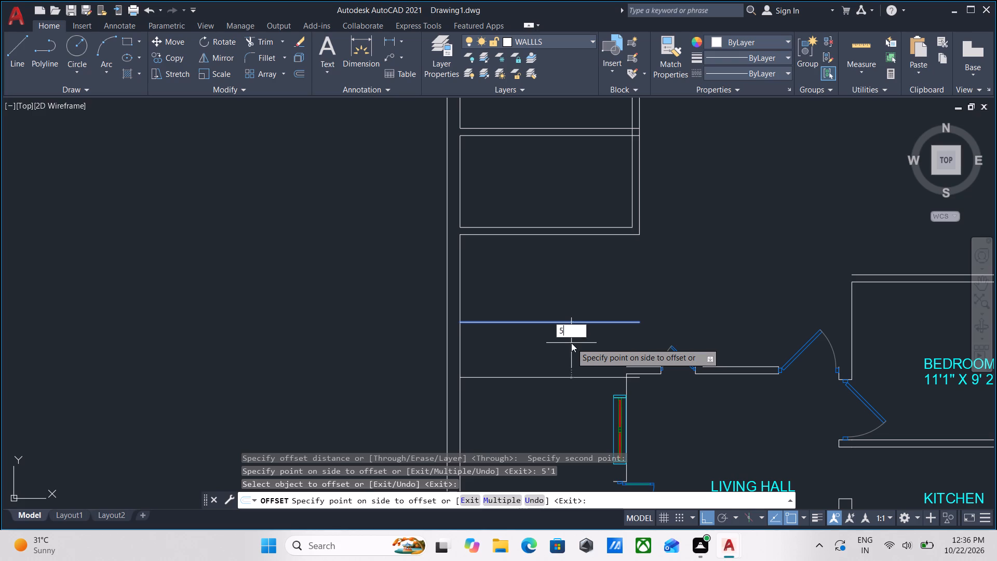
{"action": "key", "text": "Return"}
{"action": "key", "text": "Escape"}
Trim the left outer wall's inner line between the third horizontal partition's two lines.
{"action": "scroll", "coordinate": [499, 329], "scroll_direction": "up", "scroll_amount": 1}
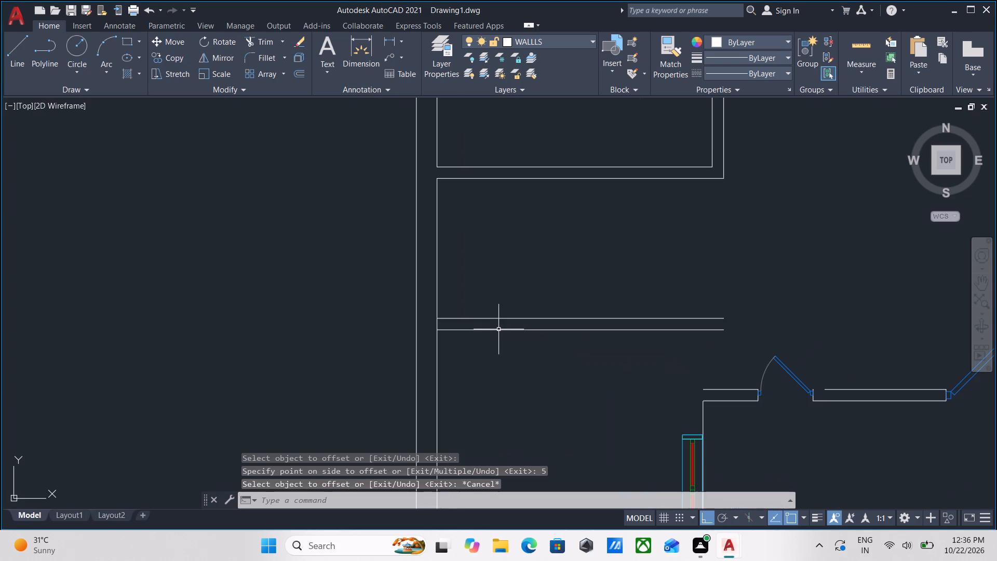
{"action": "type", "text": "TR"}
{"action": "key", "text": "Return"}
{"action": "scroll", "coordinate": [448, 327], "scroll_direction": "up", "scroll_amount": 3}
{"action": "left_click", "coordinate": [440, 326]}
{"action": "left_click", "coordinate": [381, 329]}
{"action": "key", "text": "Escape"}
{"action": "scroll", "coordinate": [421, 277], "scroll_direction": "down", "scroll_amount": 2}
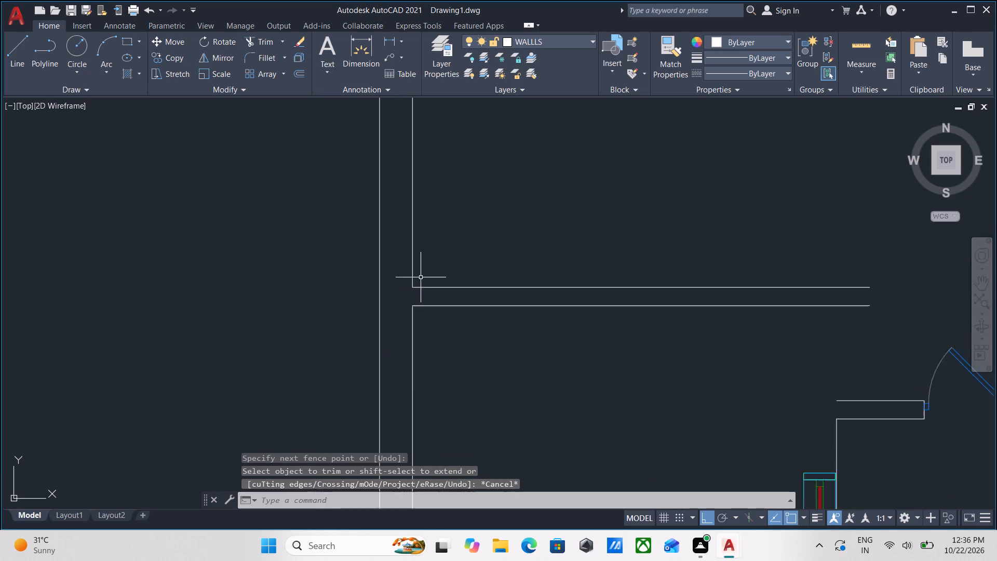
Offset the left outer wall's inner line between the second and third horizontal partitions 14' to the right.
{"action": "scroll", "coordinate": [421, 277], "scroll_direction": "down", "scroll_amount": 1}
{"action": "middle_click_drag", "start_coordinate": [423, 278], "coordinate": [442, 320]}
{"action": "scroll", "coordinate": [442, 320], "scroll_direction": "up", "scroll_amount": 1}
{"action": "left_click", "coordinate": [444, 288]}
{"action": "left_click", "coordinate": [419, 234]}
{"action": "scroll", "coordinate": [471, 238], "scroll_direction": "down", "scroll_amount": 1}
{"action": "middle_click_drag", "start_coordinate": [475, 251], "coordinate": [491, 282]}
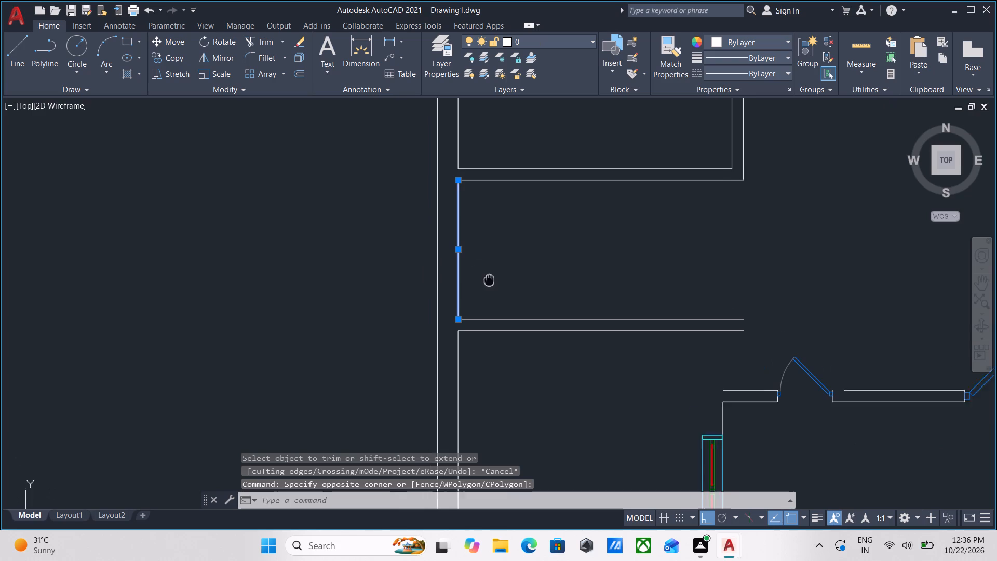
{"action": "middle_click_drag", "start_coordinate": [491, 282], "coordinate": [492, 285]}
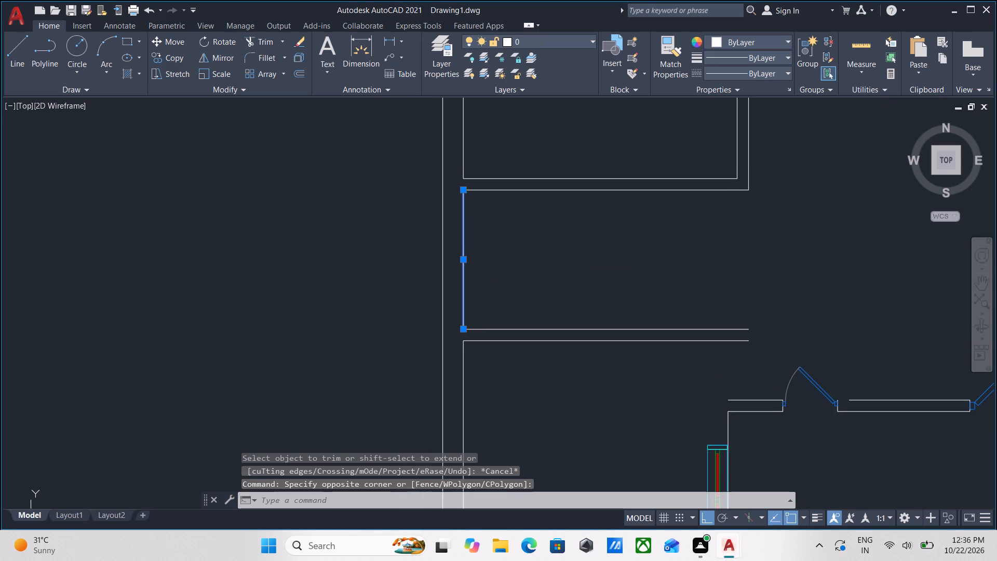
{"action": "key", "text": "o"}
{"action": "key", "text": "Return"}
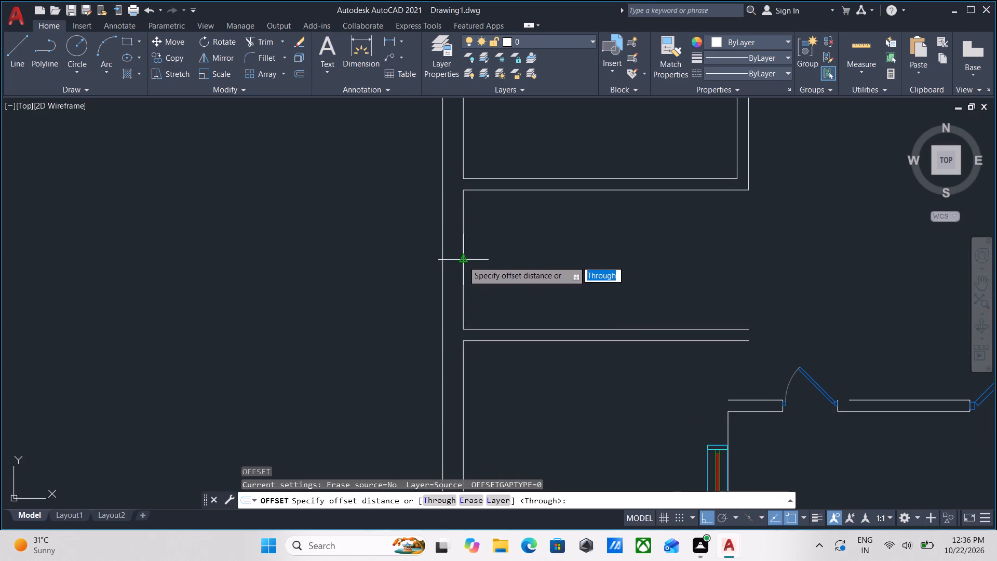
{"action": "left_click", "coordinate": [463, 261]}
{"action": "left_click", "coordinate": [564, 263]}
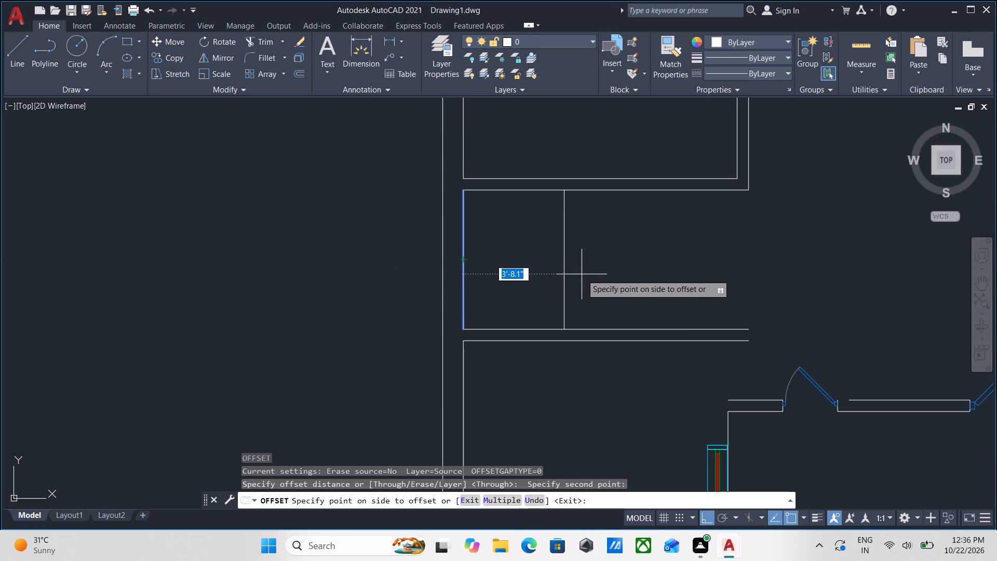
{"action": "type", "text": "14'"}
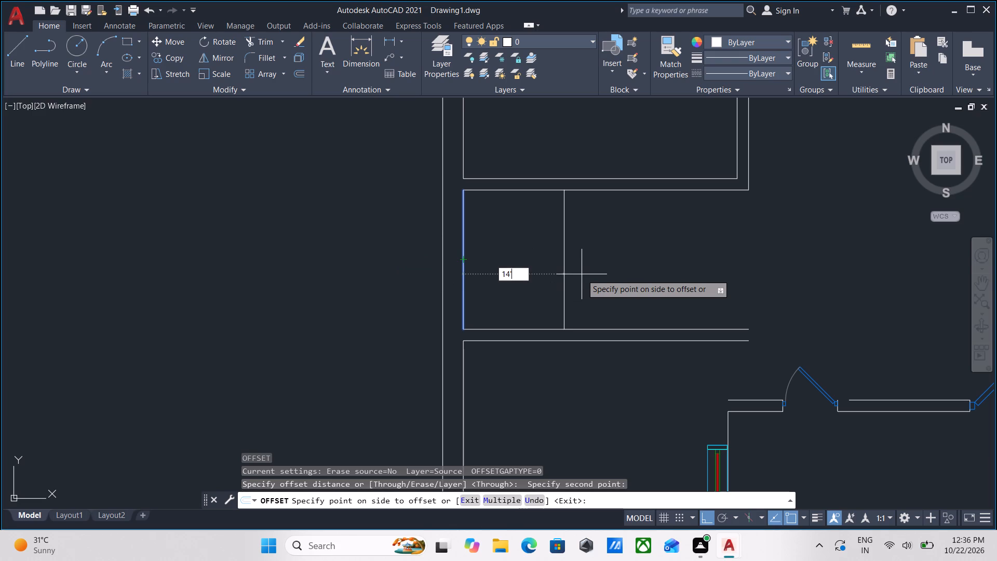
{"action": "key", "text": "Return"}
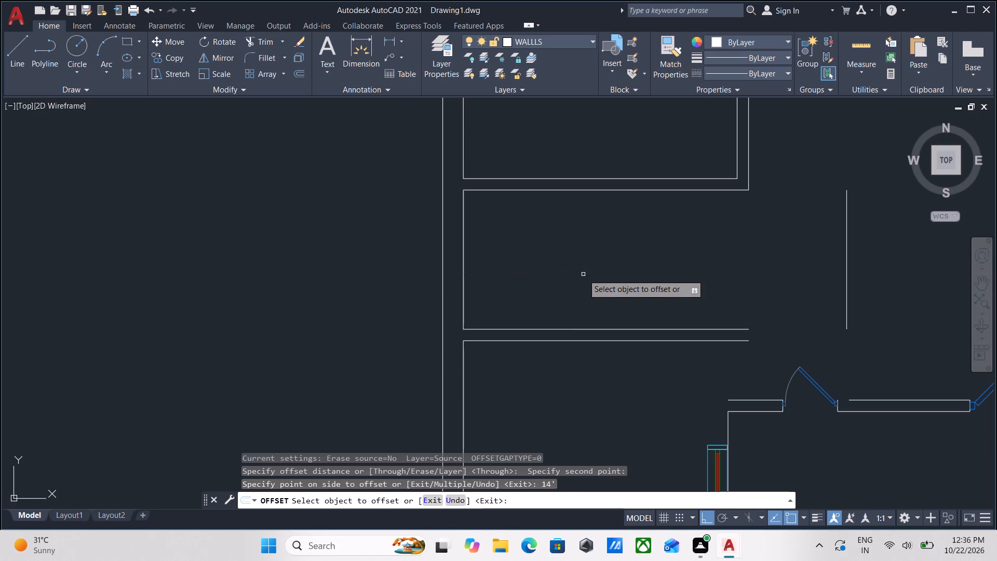
{"action": "scroll", "coordinate": [636, 271], "scroll_direction": "down", "scroll_amount": 1}
{"action": "middle_click_drag", "start_coordinate": [635, 271], "coordinate": [551, 267]}
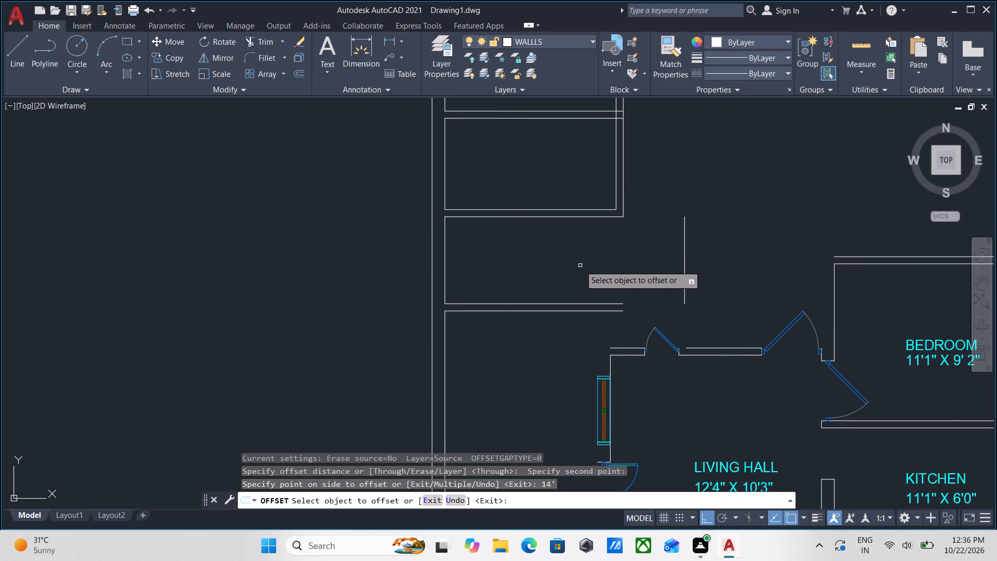
{"action": "scroll", "coordinate": [594, 272], "scroll_direction": "down", "scroll_amount": 1}
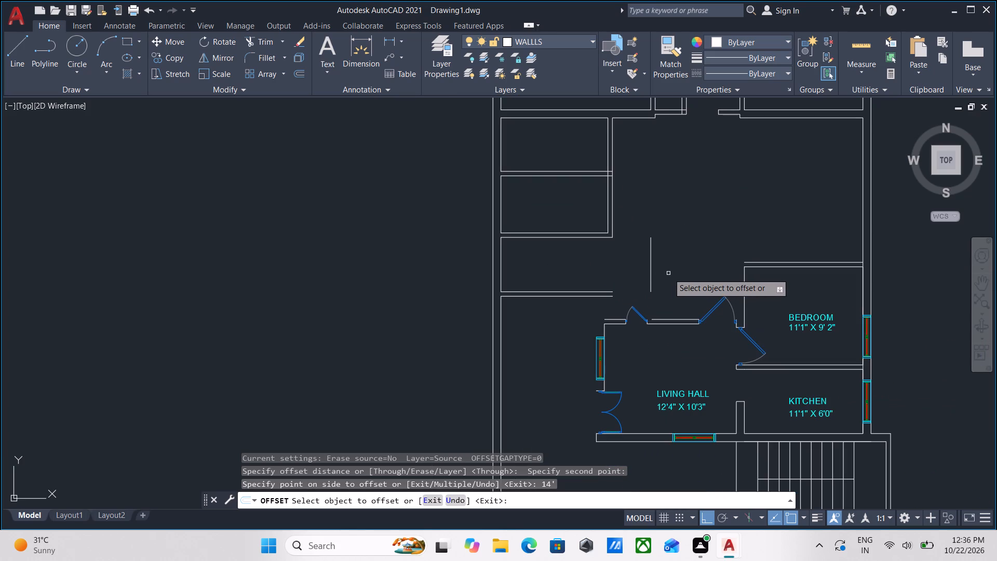
{"action": "scroll", "coordinate": [637, 265], "scroll_direction": "up", "scroll_amount": 1}
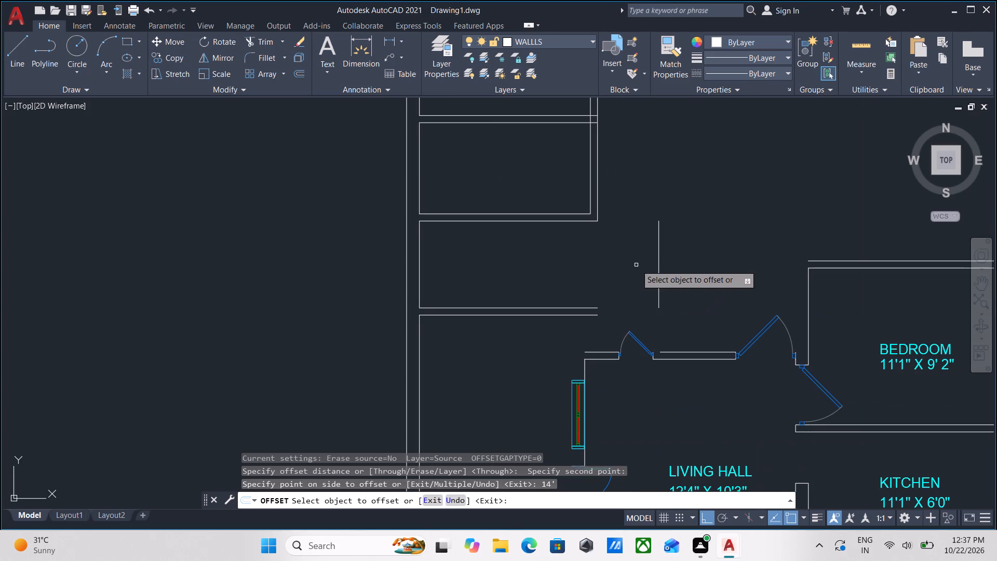
{"action": "key", "text": "Escape"}
Extend the third horizontal partition's two lines to the new vertical line, and extend that vertical line downward past them.
{"action": "scroll", "coordinate": [616, 311], "scroll_direction": "up", "scroll_amount": 1}
{"action": "key", "text": "e"}
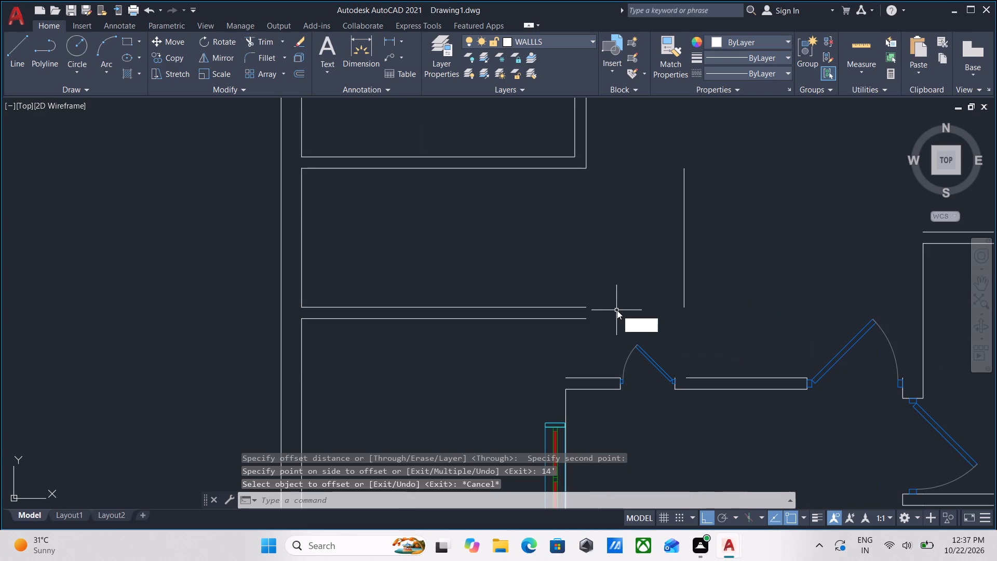
{"action": "key", "text": "x"}
{"action": "key", "text": "Return"}
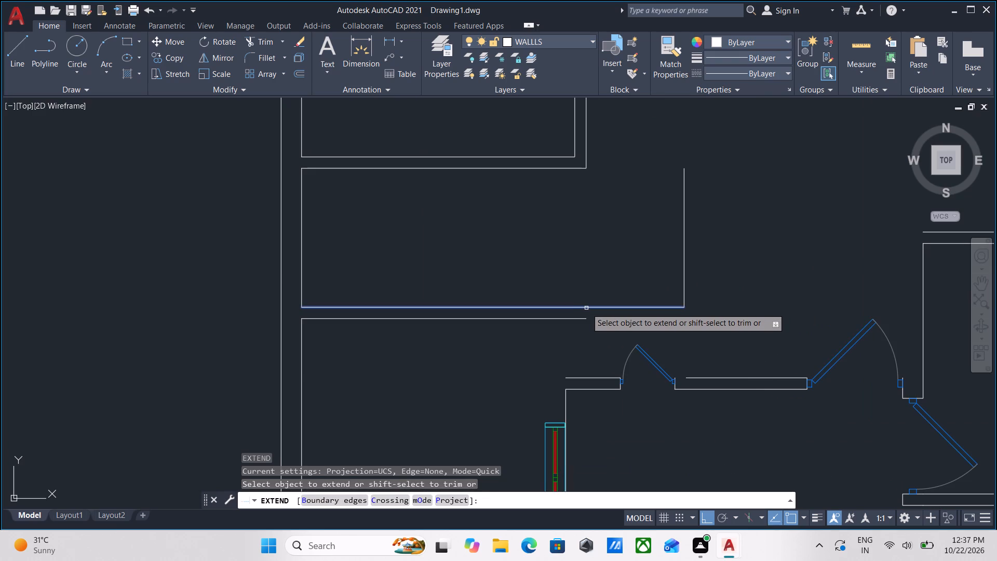
{"action": "left_click", "coordinate": [586, 308]}
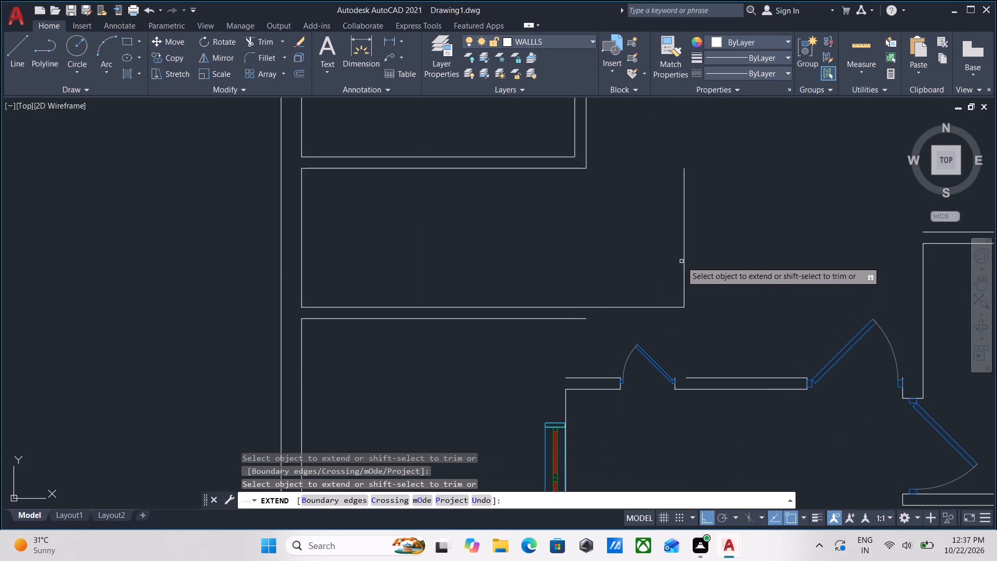
{"action": "left_click", "coordinate": [683, 265]}
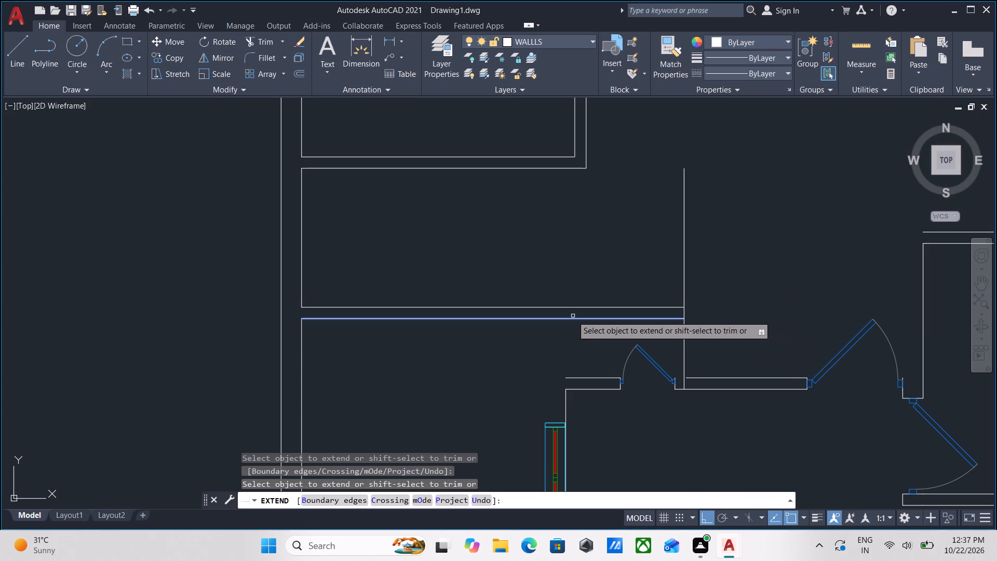
{"action": "left_click", "coordinate": [572, 319]}
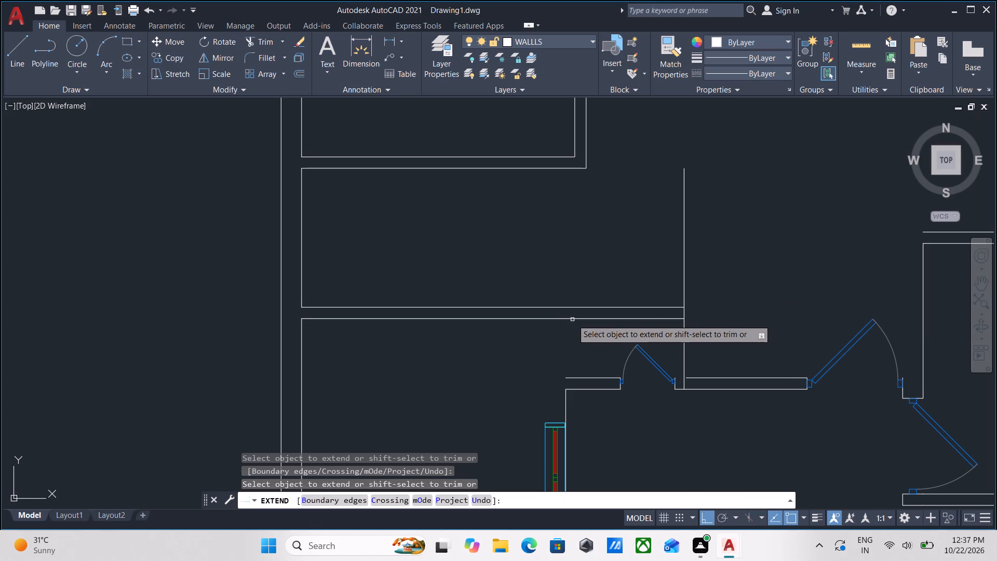
{"action": "key", "text": "Escape"}
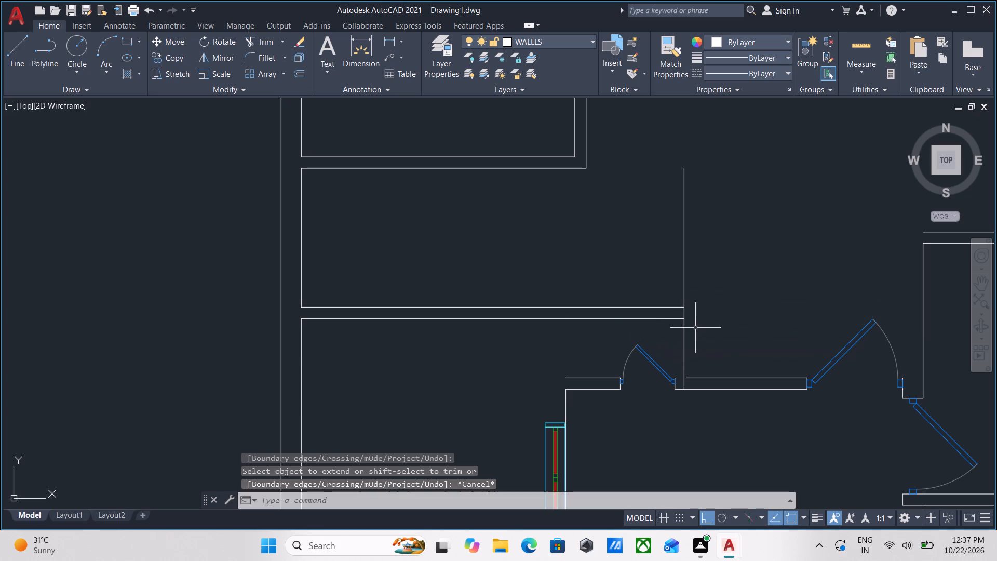
Trim the new vertical line's excess below the third horizontal partition's lower line.
{"action": "type", "text": "TR"}
{"action": "key", "text": "Return"}
{"action": "left_click", "coordinate": [695, 329]}
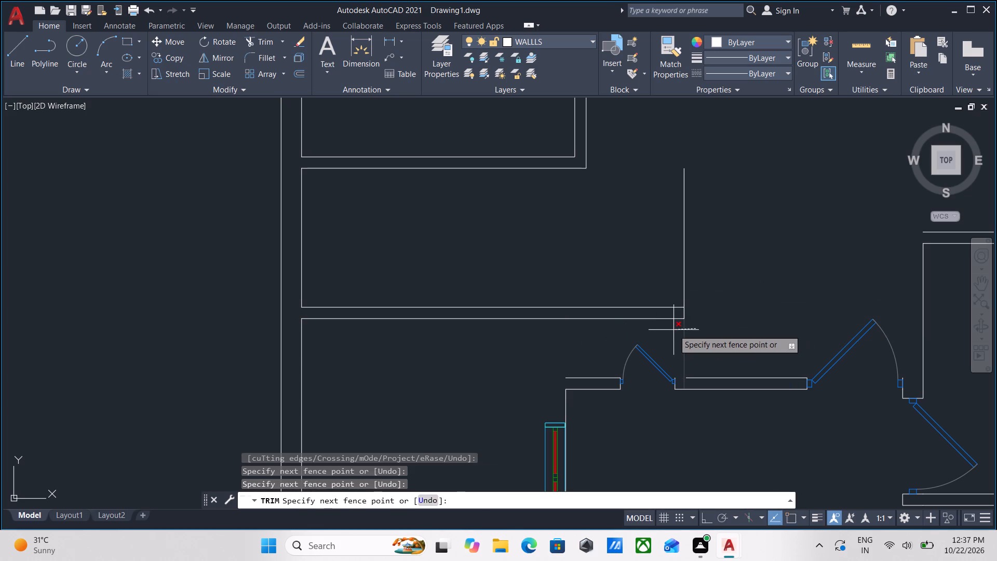
{"action": "left_click", "coordinate": [673, 330]}
{"action": "key", "text": "Escape"}
Trim away the old living hall's upper wall piece between its doors and the wall and window lines along its lower side.
{"action": "scroll", "coordinate": [705, 330], "scroll_direction": "down", "scroll_amount": 1}
{"action": "middle_click_drag", "start_coordinate": [705, 330], "coordinate": [710, 357]}
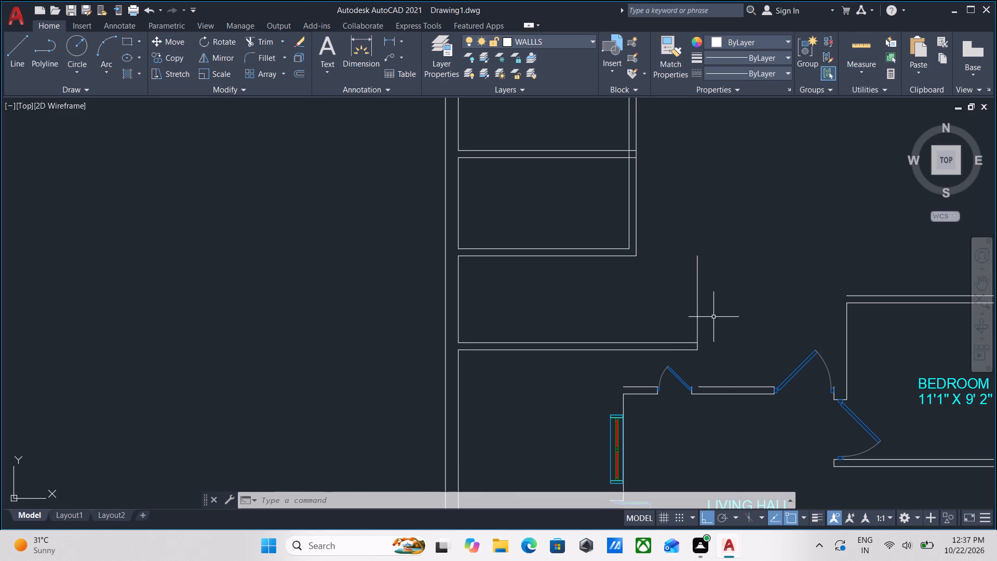
{"action": "scroll", "coordinate": [713, 314], "scroll_direction": "down", "scroll_amount": 2}
{"action": "middle_click_drag", "start_coordinate": [713, 314], "coordinate": [711, 276]}
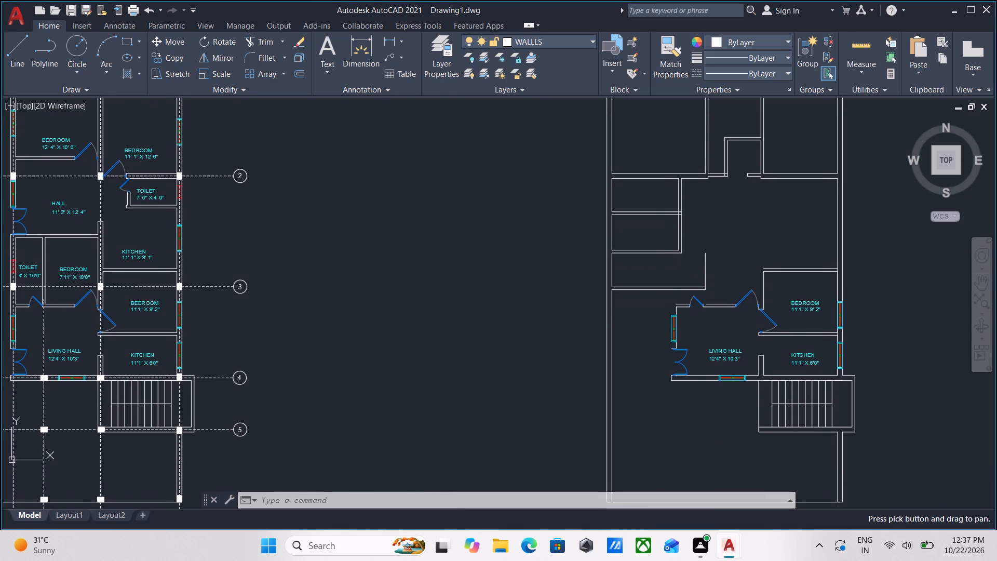
{"action": "scroll", "coordinate": [717, 262], "scroll_direction": "down", "scroll_amount": 1}
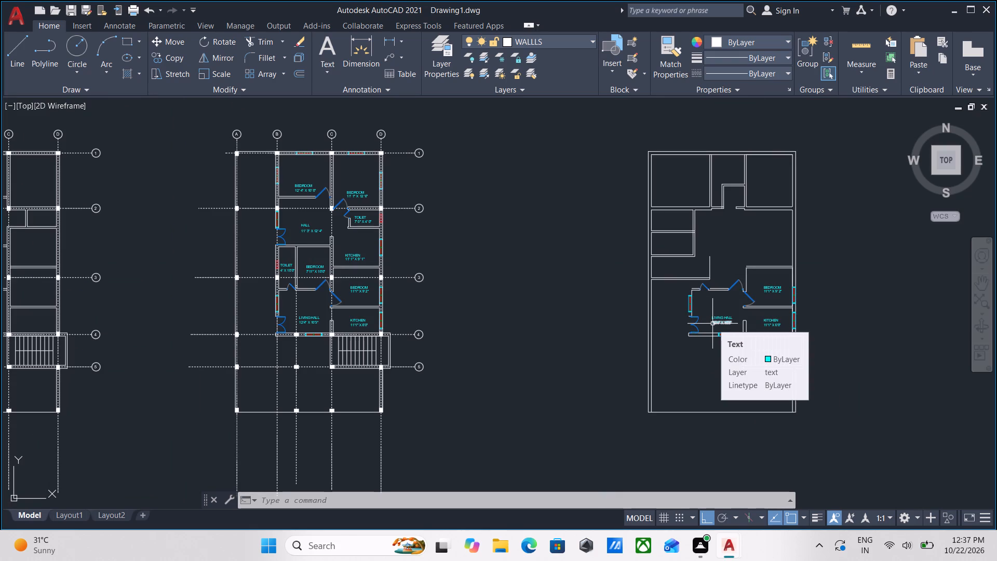
{"action": "scroll", "coordinate": [712, 324], "scroll_direction": "up", "scroll_amount": 2}
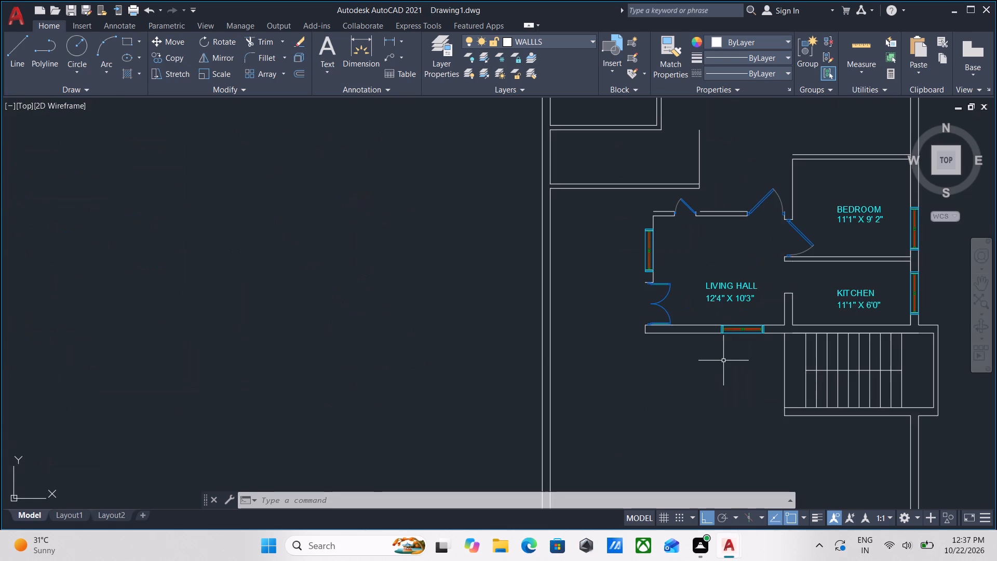
{"action": "middle_click_drag", "start_coordinate": [725, 364], "coordinate": [726, 378]}
{"action": "type", "text": "TR"}
{"action": "key", "text": "Return"}
{"action": "left_click", "coordinate": [726, 378]}
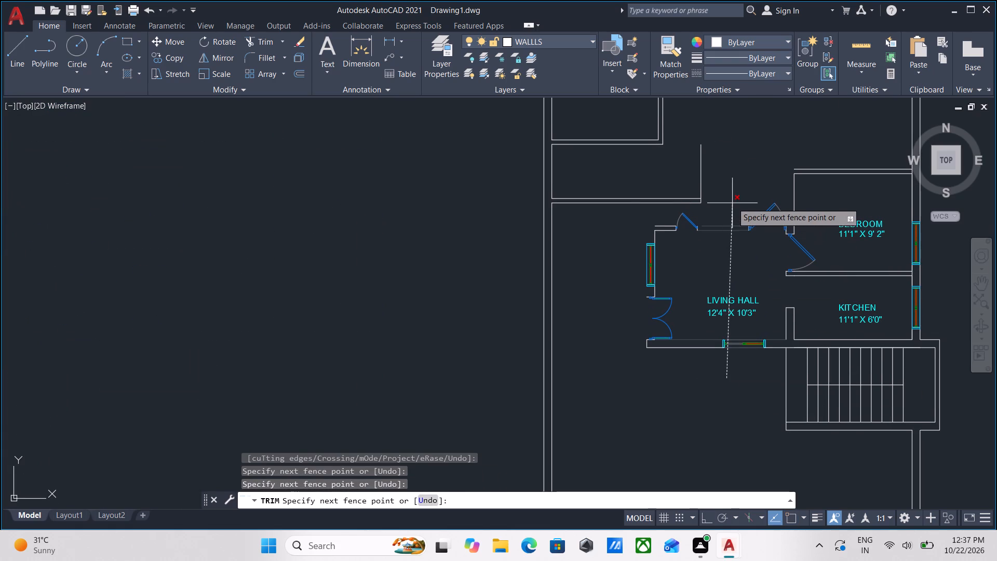
{"action": "left_click", "coordinate": [732, 202]}
{"action": "left_click", "coordinate": [753, 355]}
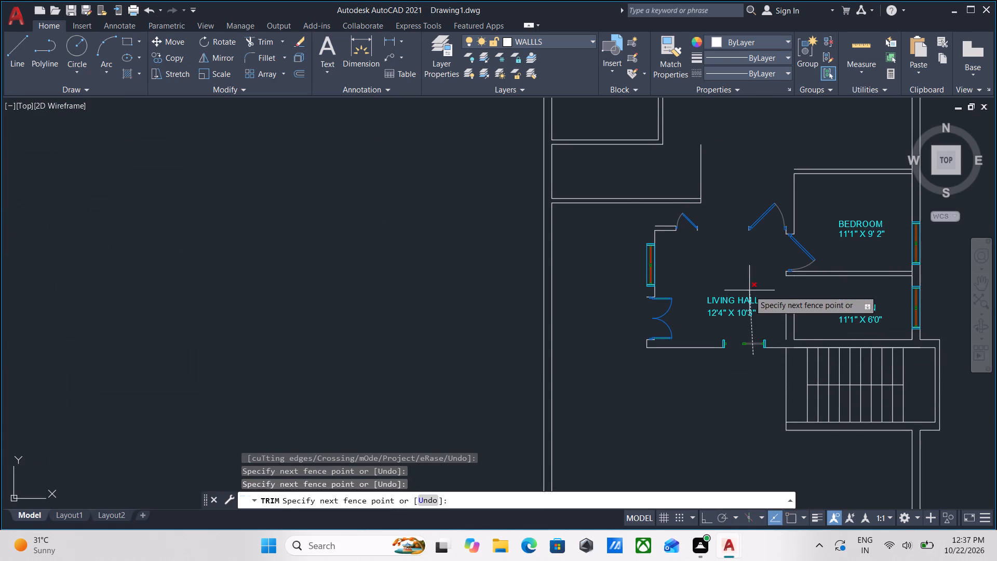
{"action": "left_click", "coordinate": [749, 290]}
{"action": "left_click", "coordinate": [750, 364]}
{"action": "left_click", "coordinate": [731, 327]}
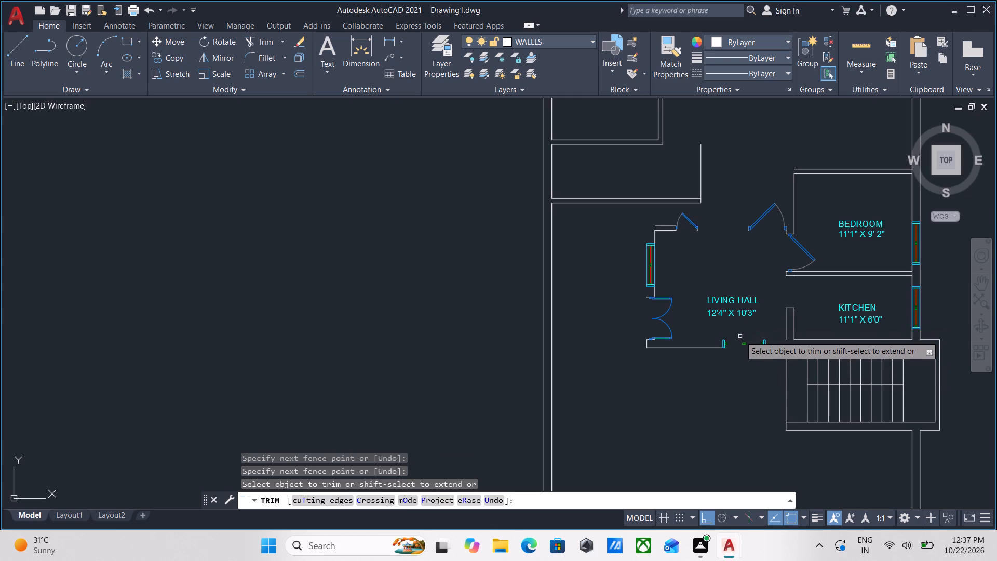
{"action": "key", "text": "Escape"}
Erase the old living hall's left-side walls, window, double door, small door, lower wall remnants and room label.
{"action": "left_click", "coordinate": [742, 389]}
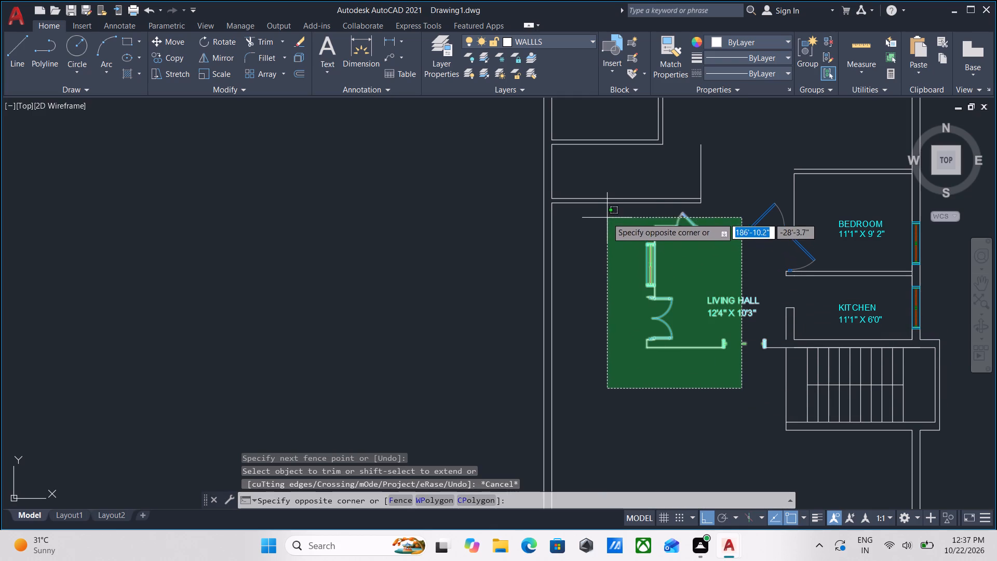
{"action": "left_click", "coordinate": [607, 218]}
{"action": "right_click", "coordinate": [607, 218]}
{"action": "left_click", "coordinate": [642, 293]}
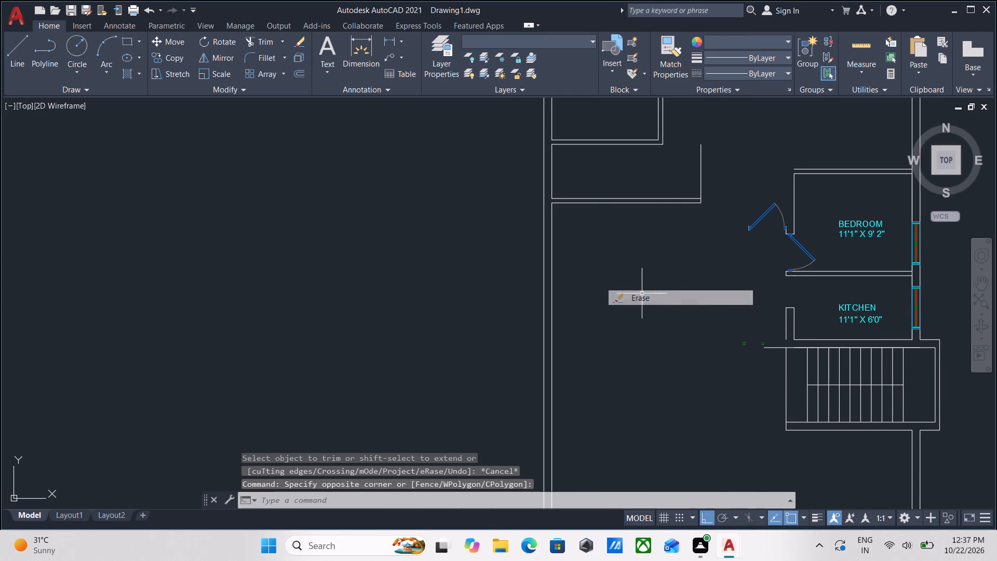
Erase the leftover glazing fragments of the lower window and the two door blocks beside the 11'1" x 9'2" bedroom.
{"action": "left_click", "coordinate": [747, 381]}
{"action": "left_click", "coordinate": [730, 286]}
{"action": "scroll", "coordinate": [754, 339], "scroll_direction": "up", "scroll_amount": 2}
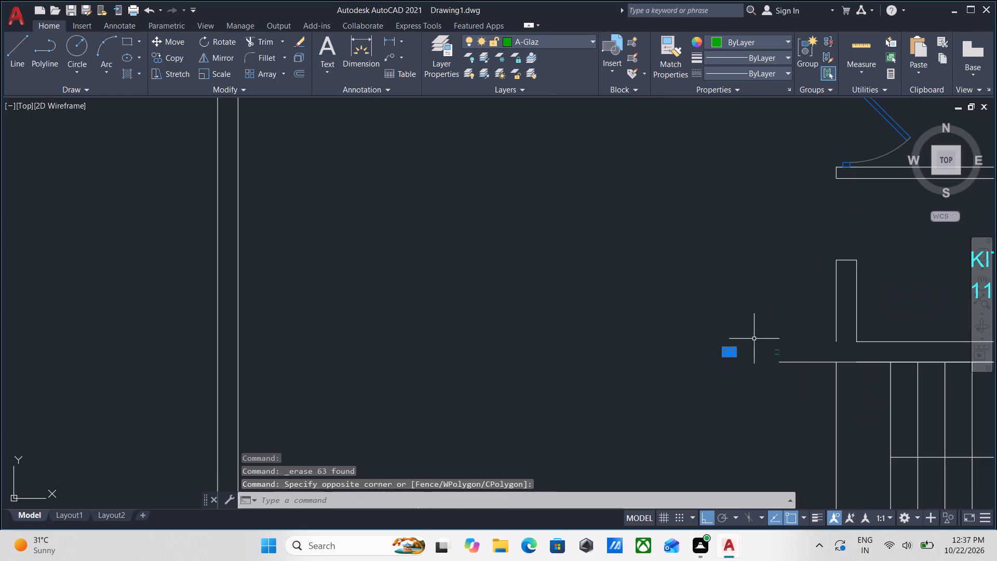
{"action": "left_click", "coordinate": [799, 329]}
{"action": "left_click", "coordinate": [716, 357]}
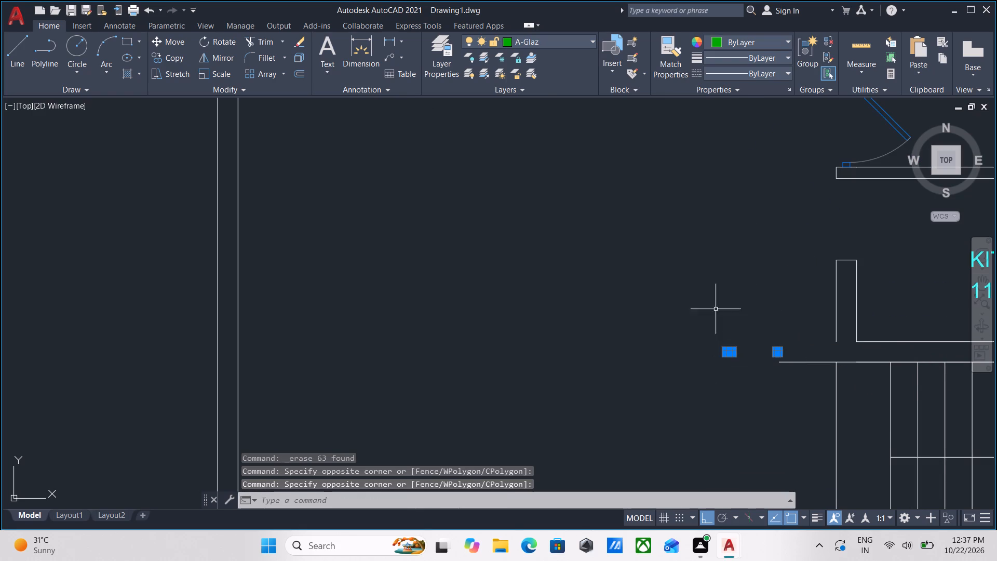
{"action": "scroll", "coordinate": [721, 264], "scroll_direction": "down", "scroll_amount": 1}
{"action": "middle_click_drag", "start_coordinate": [720, 293], "coordinate": [719, 386]}
{"action": "scroll", "coordinate": [746, 274], "scroll_direction": "down", "scroll_amount": 1}
{"action": "middle_click_drag", "start_coordinate": [745, 275], "coordinate": [730, 326]}
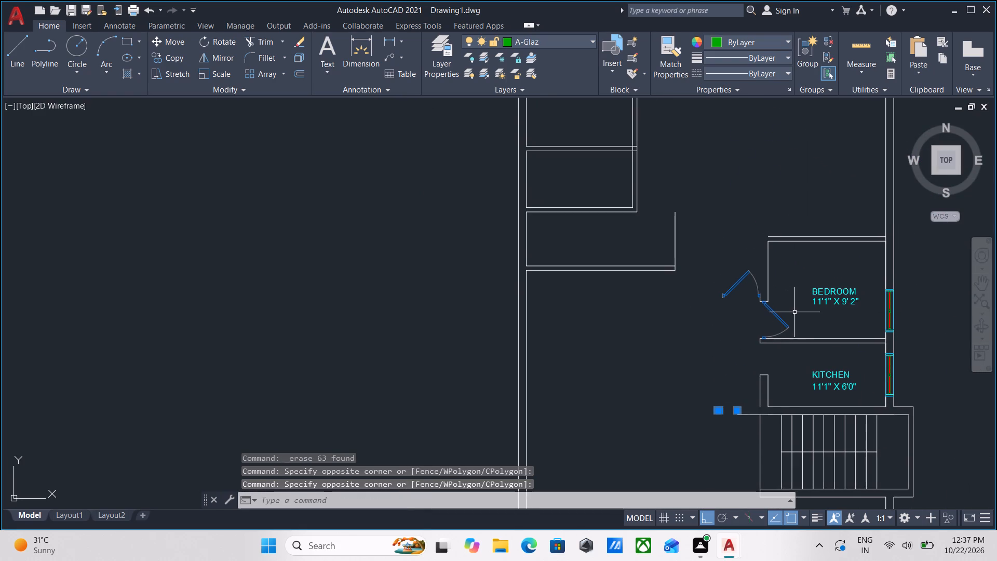
{"action": "left_click", "coordinate": [794, 312]}
{"action": "left_click", "coordinate": [746, 319]}
{"action": "left_click", "coordinate": [752, 259]}
{"action": "left_click", "coordinate": [733, 292]}
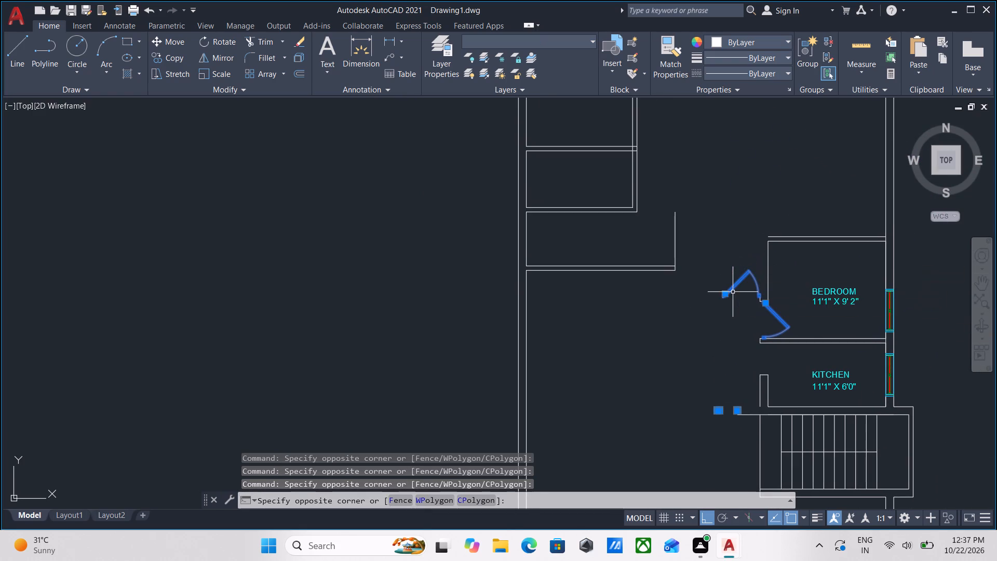
{"action": "right_click", "coordinate": [733, 292]}
{"action": "left_click", "coordinate": [749, 309]}
Offset the vertical line closing the third left-side room 9" outward, toward the 11'1" x 9'2" bedroom.
{"action": "middle_click_drag", "start_coordinate": [686, 284], "coordinate": [695, 329]}
{"action": "scroll", "coordinate": [703, 291], "scroll_direction": "down", "scroll_amount": 1}
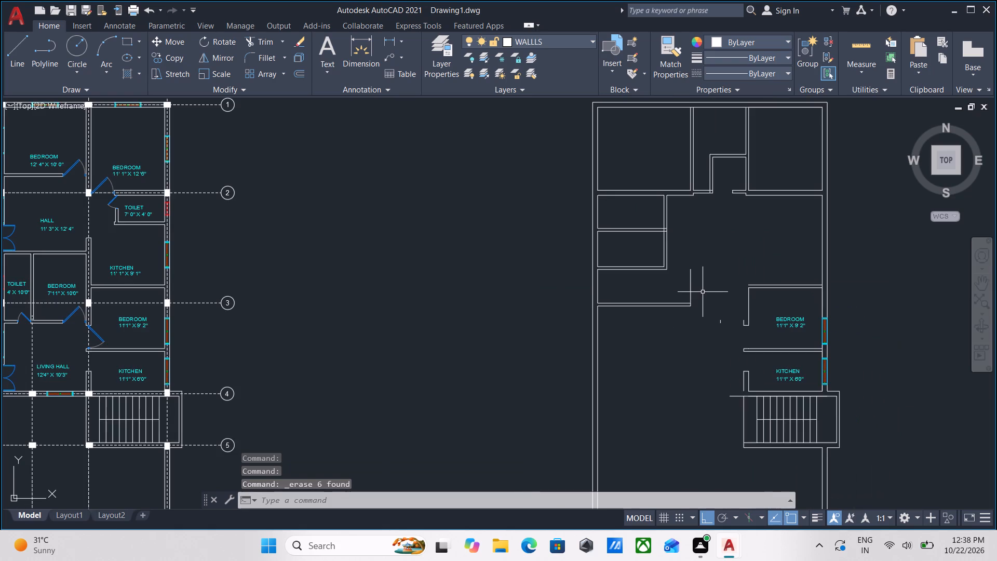
{"action": "scroll", "coordinate": [685, 289], "scroll_direction": "up", "scroll_amount": 2}
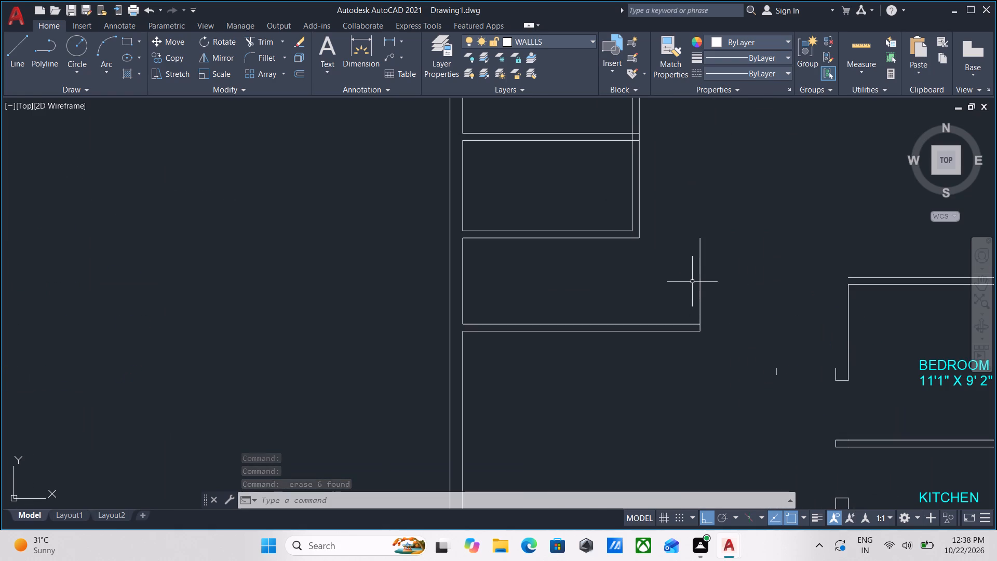
{"action": "scroll", "coordinate": [692, 282], "scroll_direction": "down", "scroll_amount": 1}
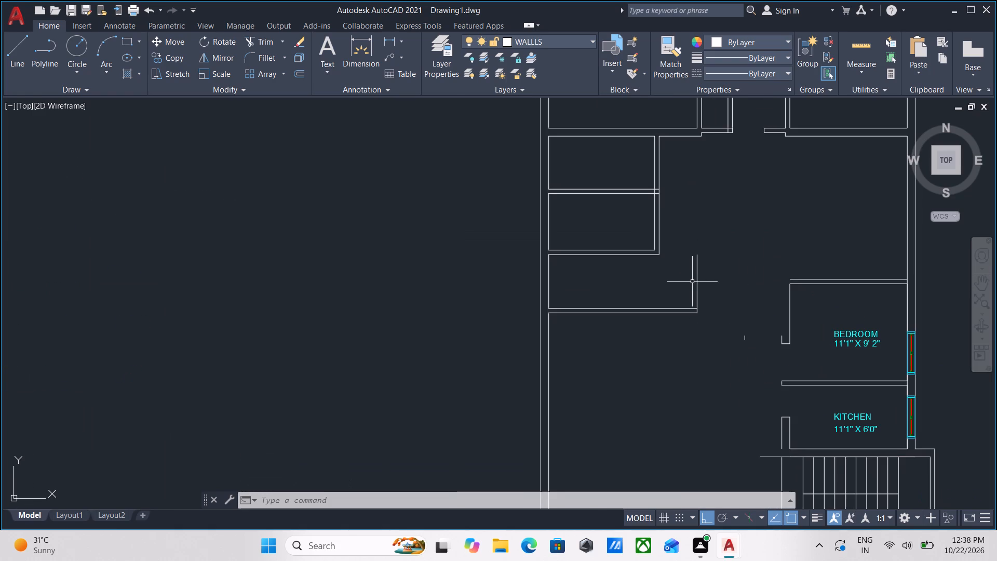
{"action": "left_click", "coordinate": [702, 290]}
{"action": "left_click", "coordinate": [692, 281]}
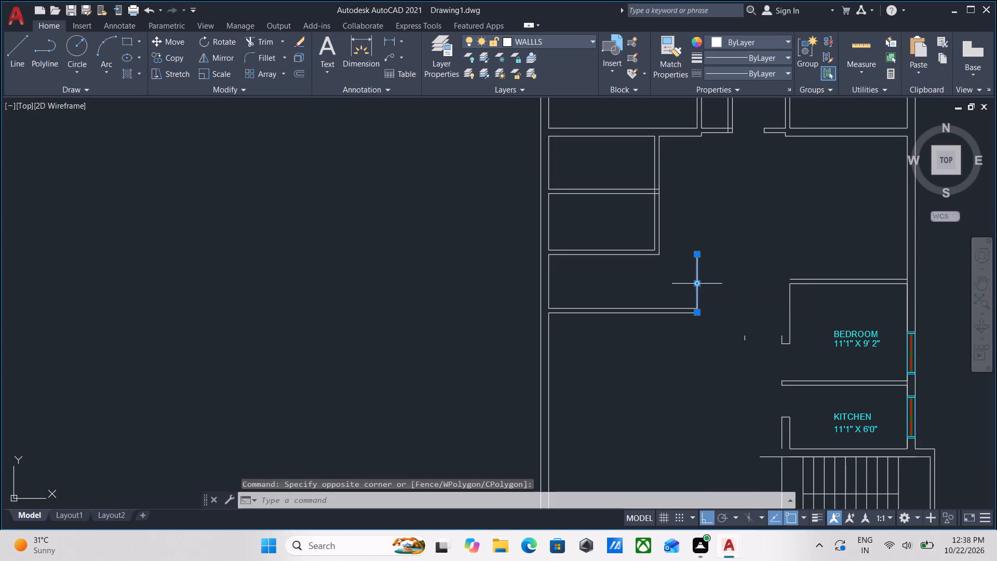
{"action": "key", "text": "o"}
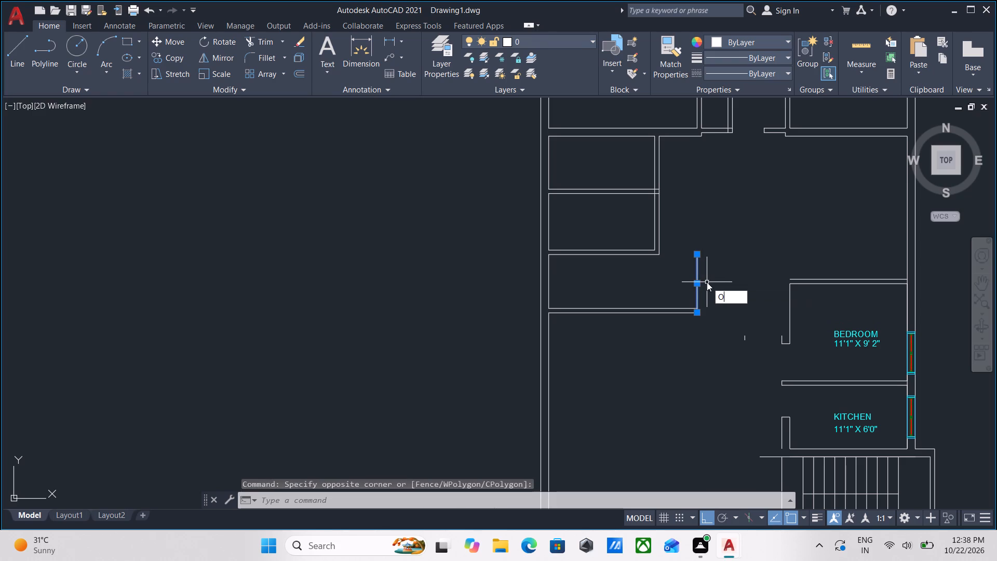
{"action": "key", "text": "Return"}
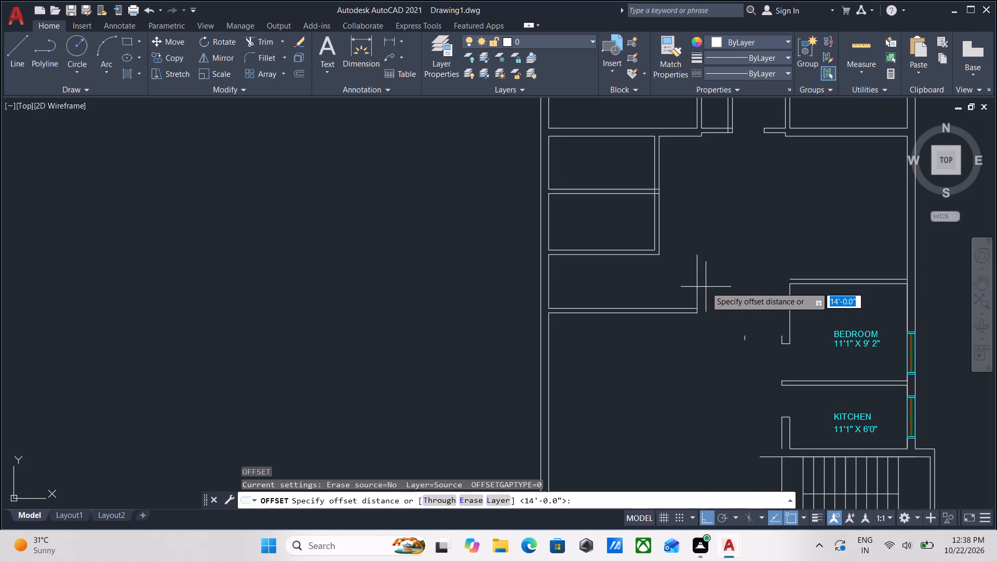
{"action": "left_click", "coordinate": [700, 285]}
{"action": "left_click", "coordinate": [711, 285]}
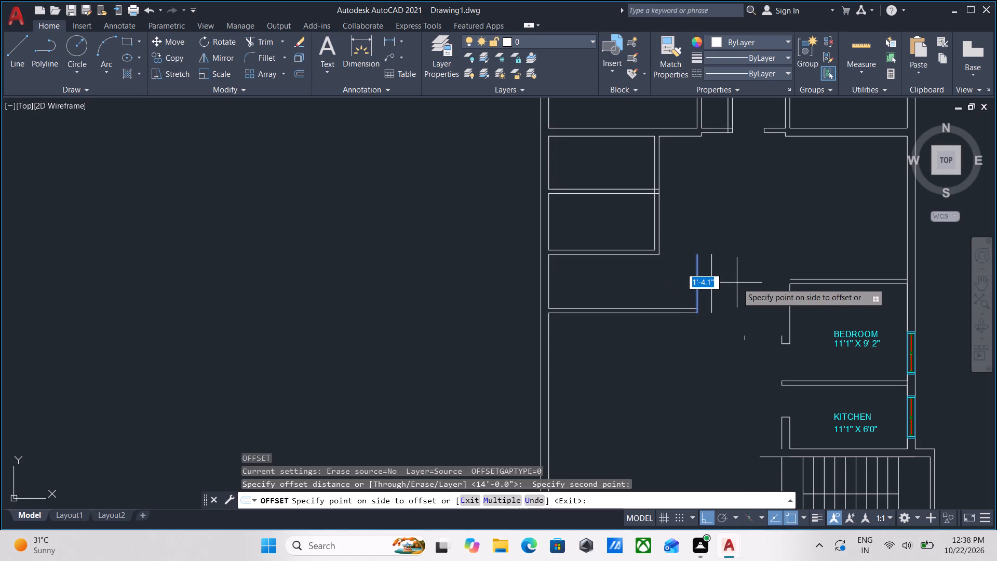
{"action": "key", "text": "9"}
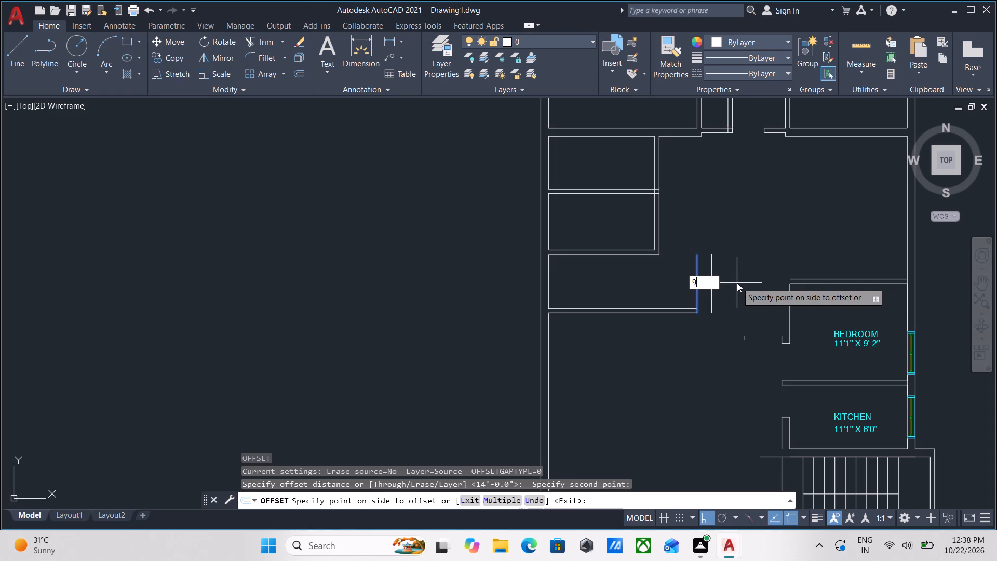
{"action": "scroll", "coordinate": [737, 283], "scroll_direction": "up", "scroll_amount": 1}
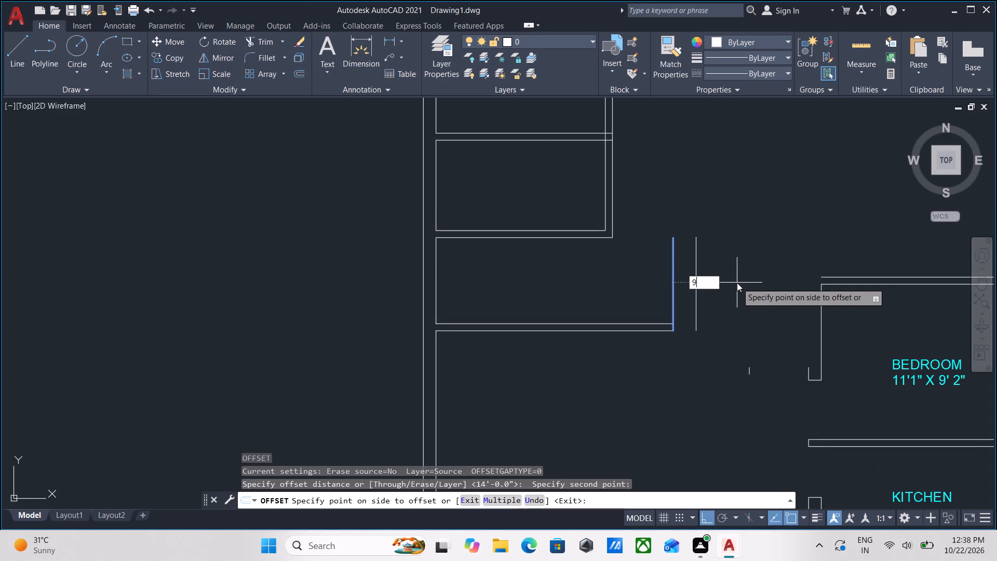
{"action": "key", "text": "shift+quotedbl"}
{"action": "key", "text": "Return"}
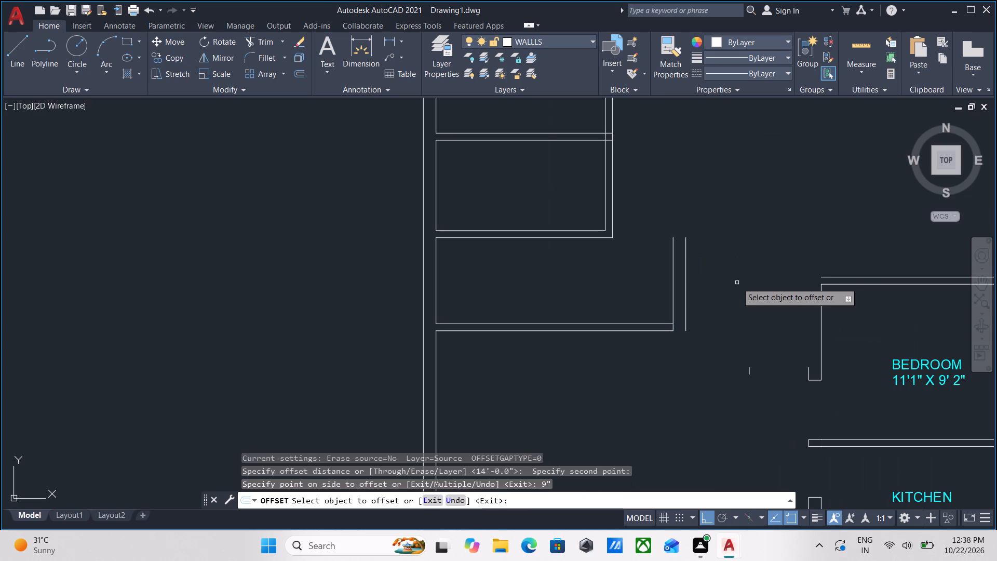
{"action": "scroll", "coordinate": [737, 283], "scroll_direction": "down", "scroll_amount": 1}
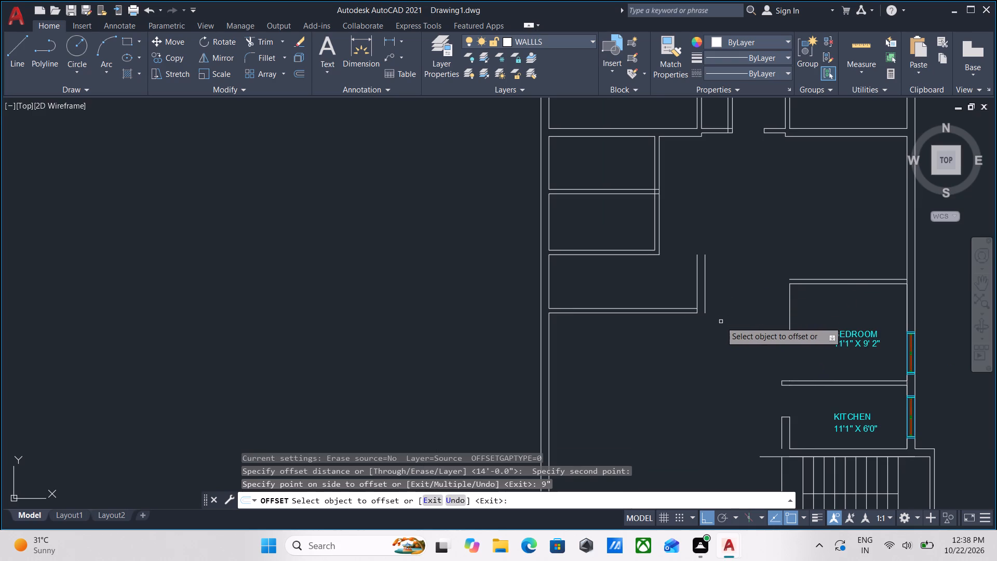
{"action": "scroll", "coordinate": [721, 322], "scroll_direction": "down", "scroll_amount": 1}
{"action": "middle_click_drag", "start_coordinate": [720, 323], "coordinate": [716, 364]}
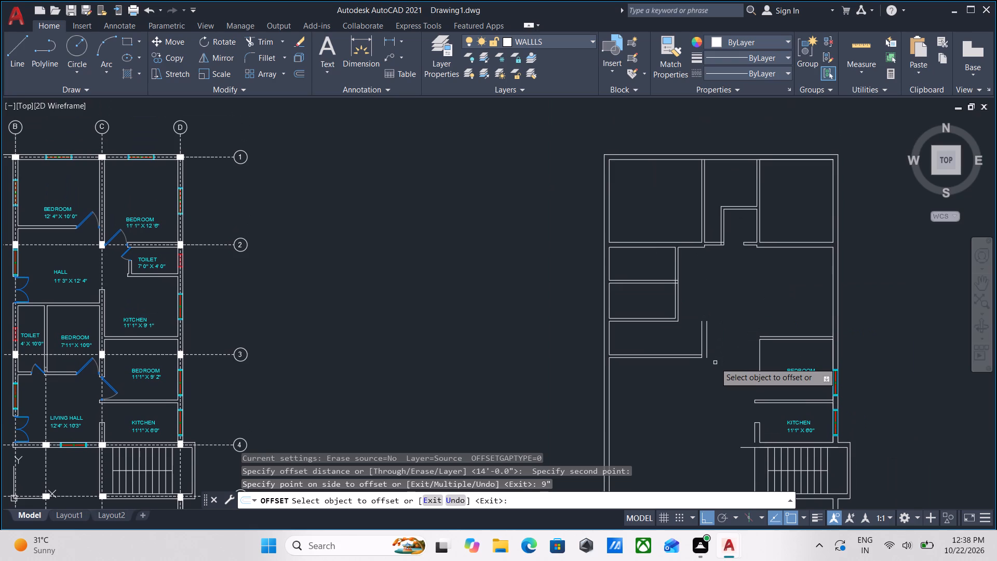
{"action": "key", "text": "Escape"}
Draw a horizontal line about 4'-4" long from the second room's lower outer wall corner to the new offset line's upper end.
{"action": "scroll", "coordinate": [692, 320], "scroll_direction": "up", "scroll_amount": 2}
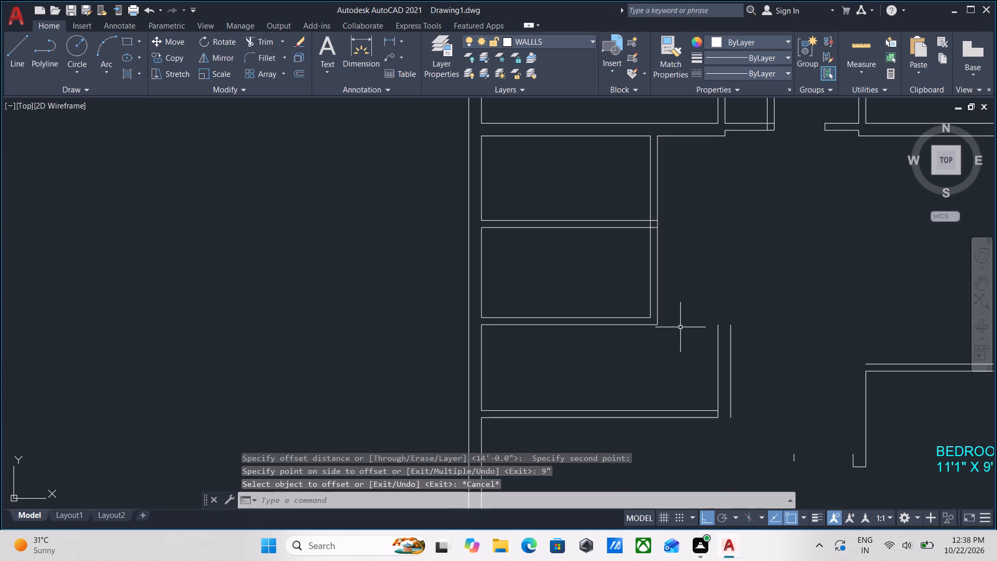
{"action": "key", "text": "l"}
{"action": "key", "text": "Return"}
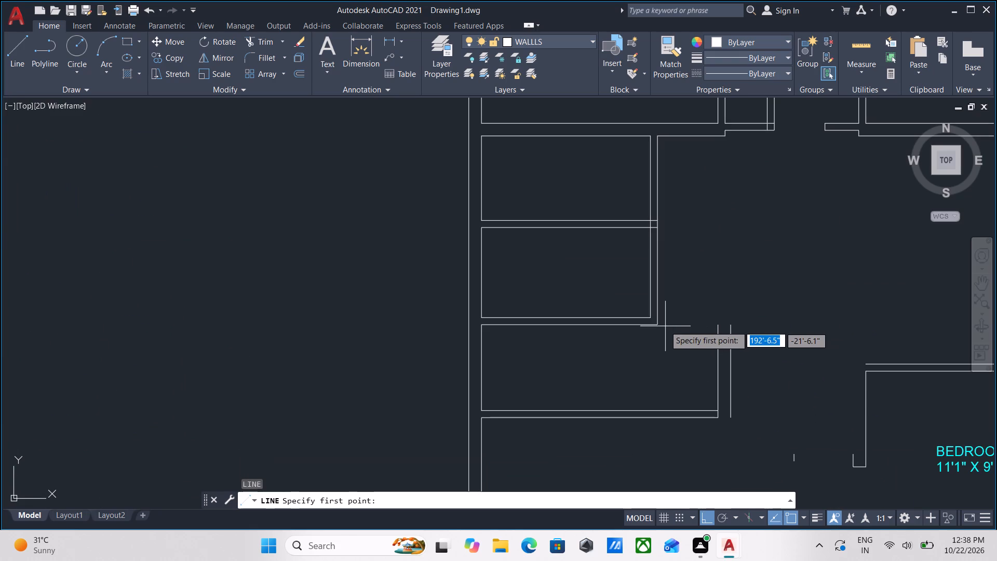
{"action": "left_click", "coordinate": [660, 325]}
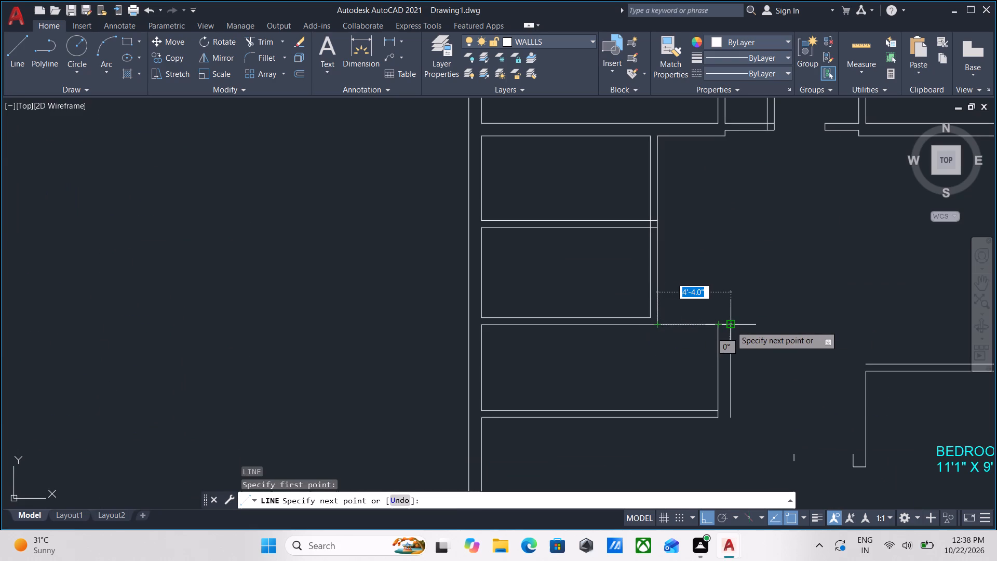
{"action": "left_click", "coordinate": [731, 326]}
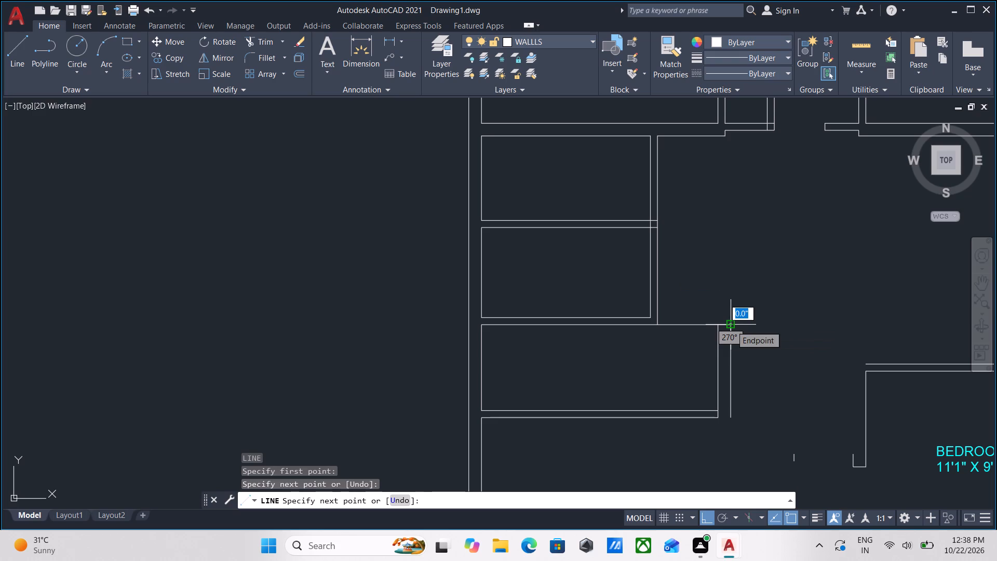
{"action": "key", "text": "Escape"}
Offset the new horizontal line 5" upward to form the partition above the third room.
{"action": "scroll", "coordinate": [684, 332], "scroll_direction": "up", "scroll_amount": 1}
{"action": "left_click", "coordinate": [684, 332]}
{"action": "left_click", "coordinate": [672, 305]}
{"action": "middle_click_drag", "start_coordinate": [672, 308], "coordinate": [671, 328]}
{"action": "key", "text": "o"}
{"action": "key", "text": "Return"}
{"action": "left_click", "coordinate": [690, 340]}
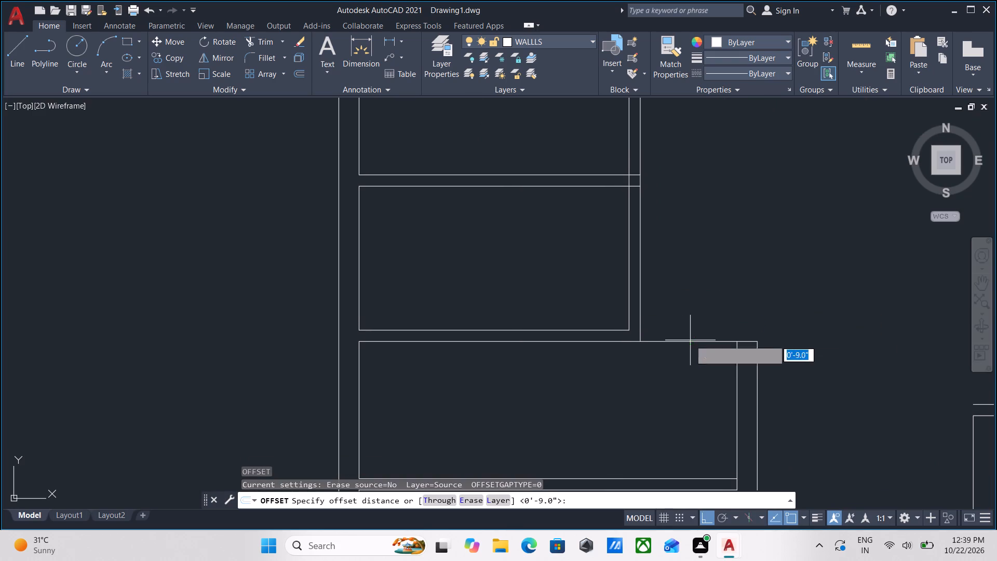
{"action": "left_click", "coordinate": [693, 316]}
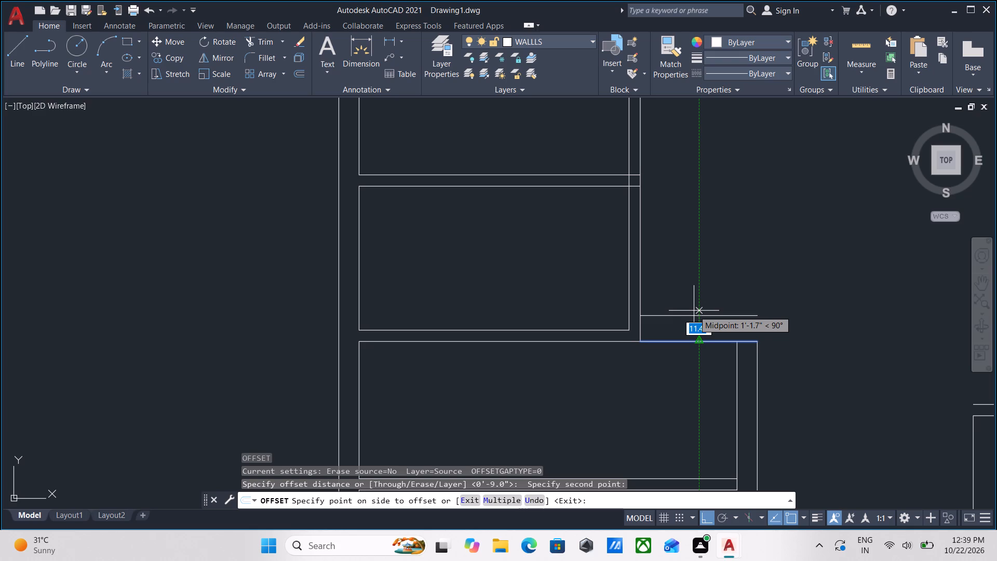
{"action": "key", "text": "5"}
{"action": "key", "text": "shift+quotedbl"}
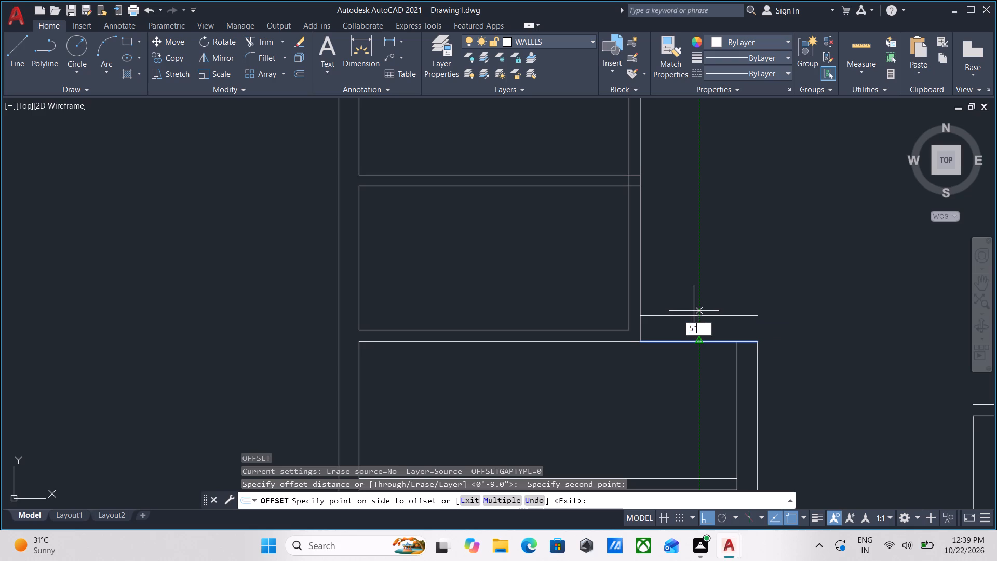
{"action": "key", "text": "Return"}
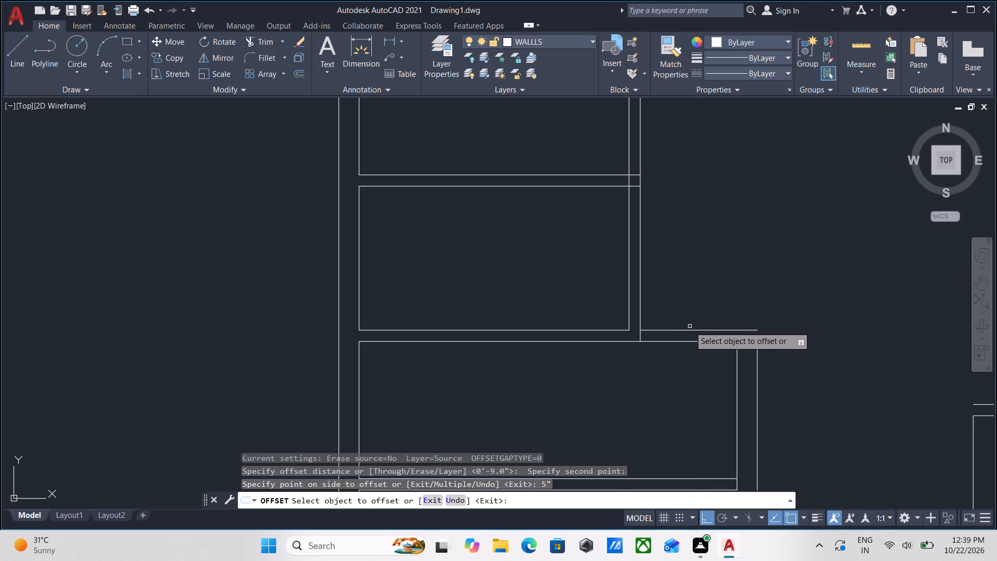
{"action": "key", "text": "Escape"}
Trim the second room's outer vertical wall line where it crosses the 5" horizontal partition.
{"action": "scroll", "coordinate": [659, 330], "scroll_direction": "up", "scroll_amount": 1}
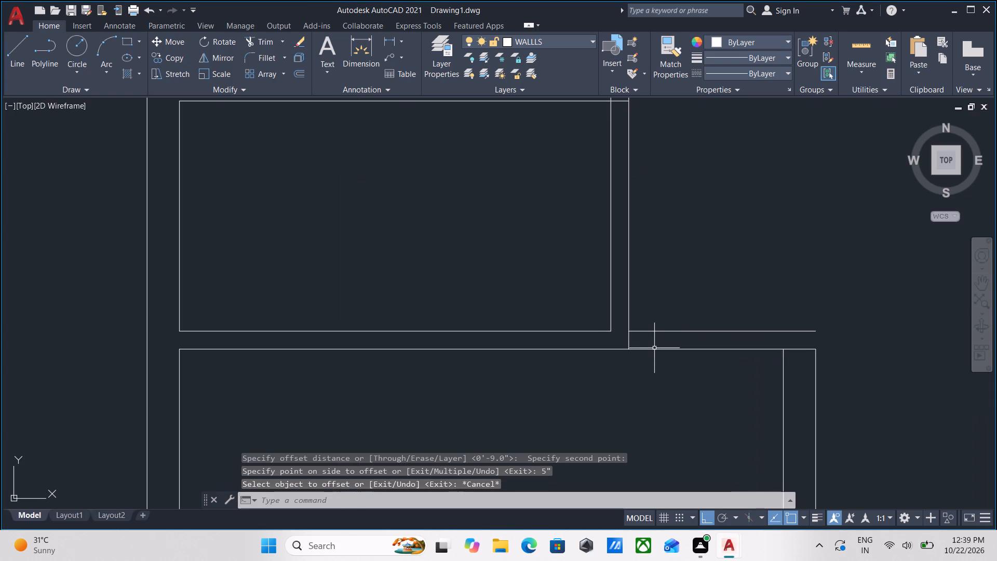
{"action": "type", "text": "TR"}
{"action": "key", "text": "Return"}
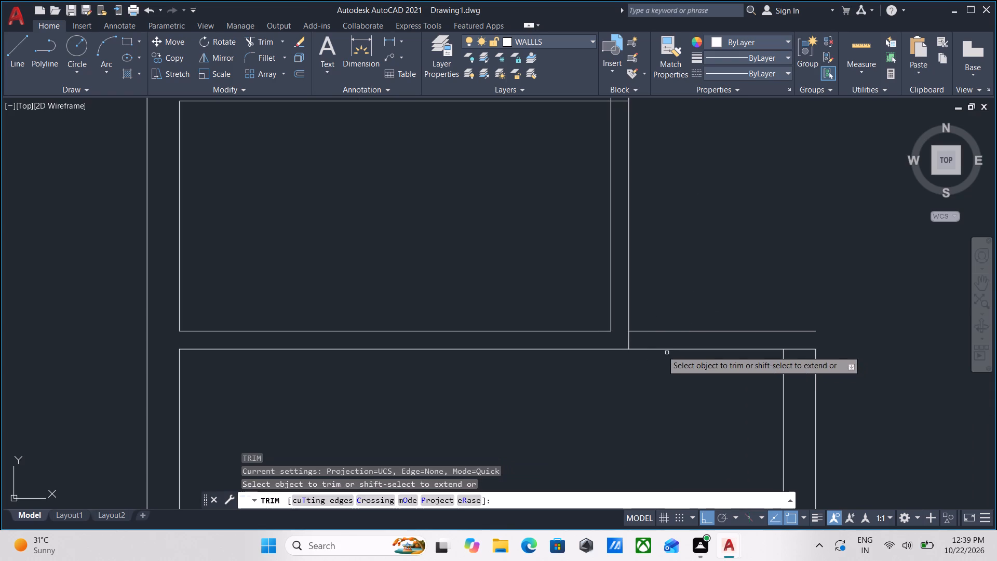
{"action": "scroll", "coordinate": [655, 350], "scroll_direction": "up", "scroll_amount": 2}
{"action": "left_click", "coordinate": [631, 331]}
{"action": "left_click", "coordinate": [535, 327]}
{"action": "scroll", "coordinate": [541, 327], "scroll_direction": "down", "scroll_amount": 1}
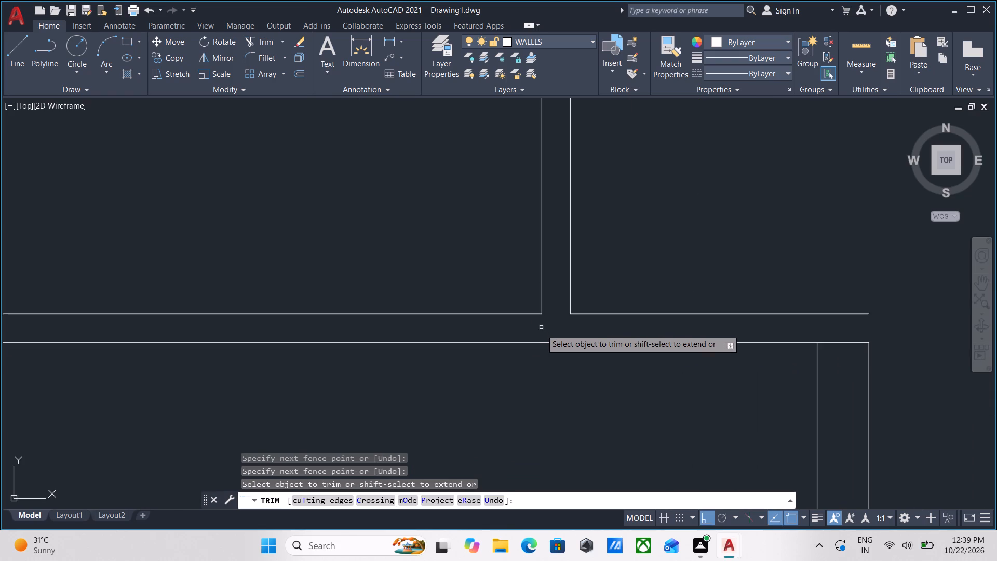
{"action": "scroll", "coordinate": [547, 338], "scroll_direction": "down", "scroll_amount": 1}
{"action": "key", "text": "Escape"}
Trim the partition's lower line between the two vertical lines of the new 9" wall.
{"action": "middle_click_drag", "start_coordinate": [740, 344], "coordinate": [726, 362]}
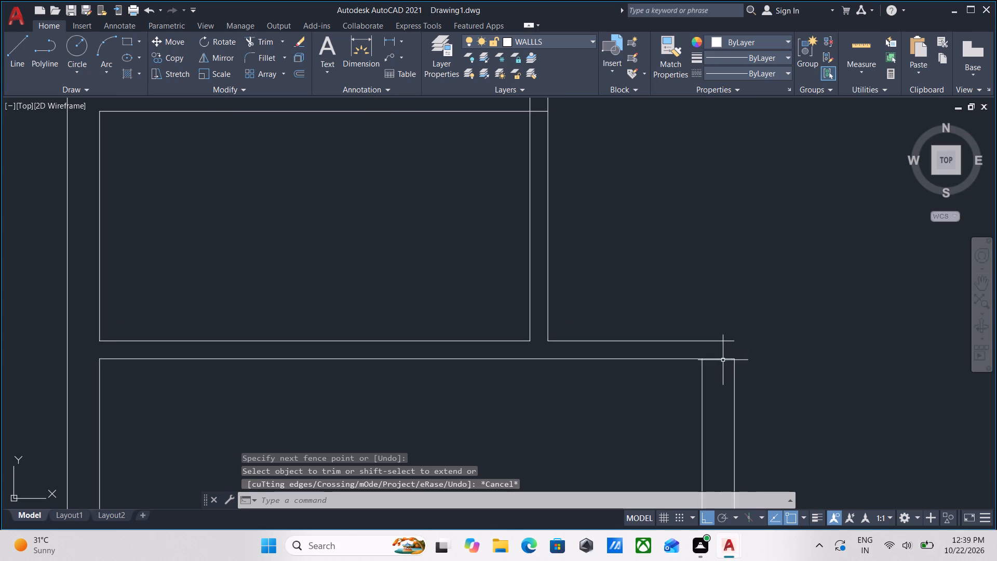
{"action": "scroll", "coordinate": [712, 369], "scroll_direction": "up", "scroll_amount": 1}
{"action": "scroll", "coordinate": [712, 369], "scroll_direction": "down", "scroll_amount": 1}
{"action": "middle_click_drag", "start_coordinate": [712, 369], "coordinate": [712, 389]}
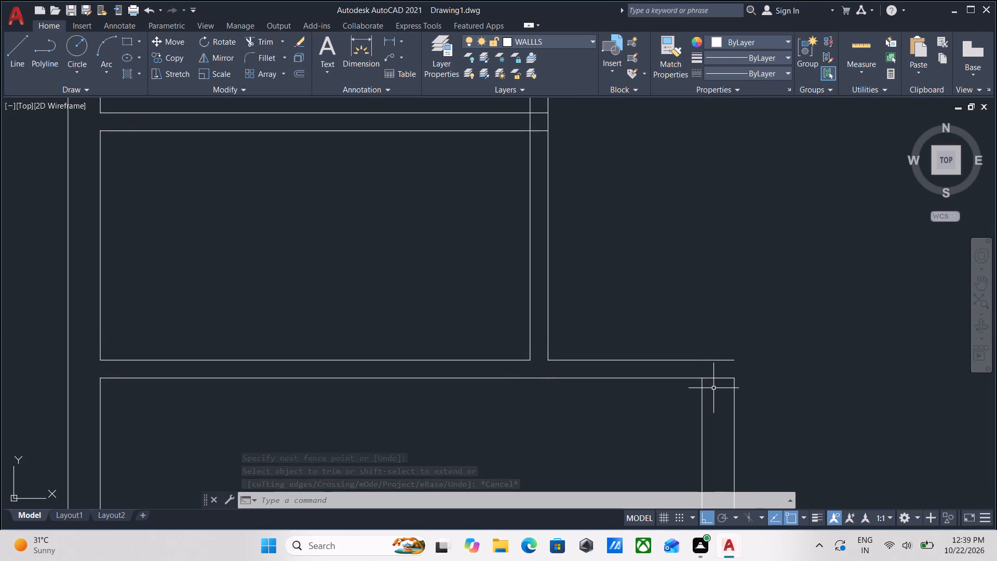
{"action": "scroll", "coordinate": [718, 386], "scroll_direction": "up", "scroll_amount": 1}
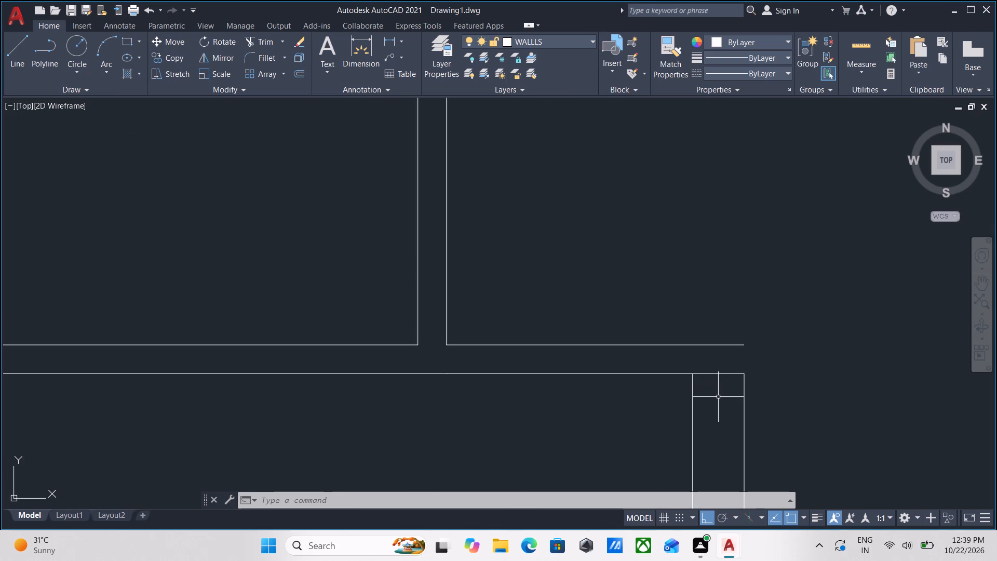
{"action": "type", "text": "TR"}
{"action": "key", "text": "Return"}
{"action": "left_click", "coordinate": [719, 396]}
{"action": "left_click", "coordinate": [709, 358]}
{"action": "key", "text": "Escape"}
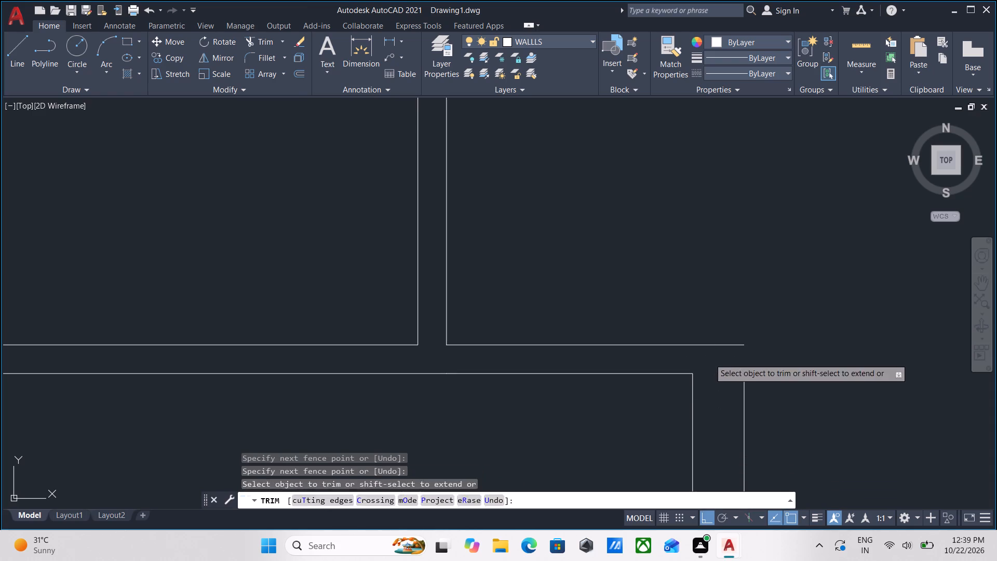
Draw a short vertical line joining the 9" wall's outer line to the end of the partition's upper line.
{"action": "key", "text": "l"}
{"action": "key", "text": "Return"}
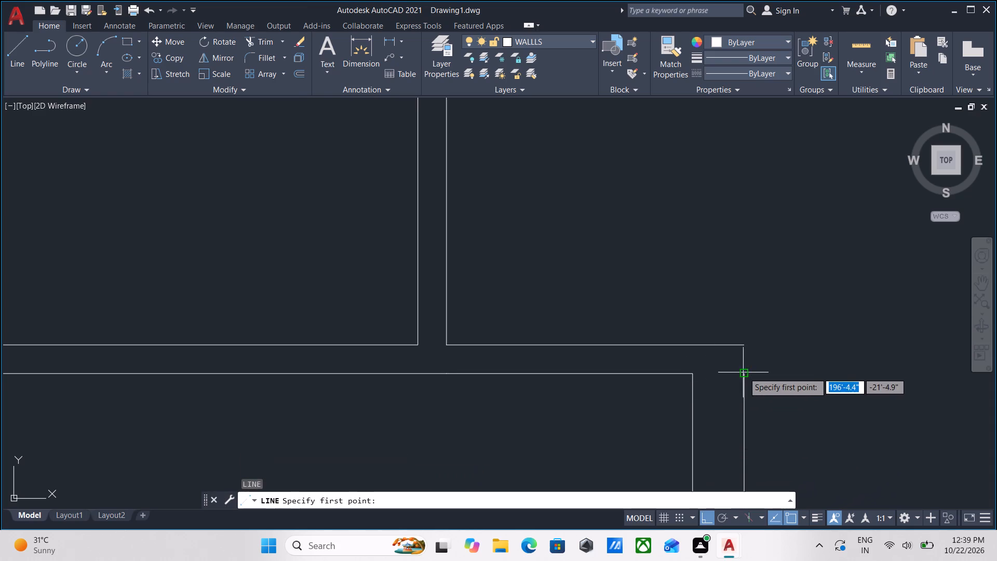
{"action": "left_click", "coordinate": [744, 372]}
{"action": "left_click", "coordinate": [744, 346]}
{"action": "key", "text": "Escape"}
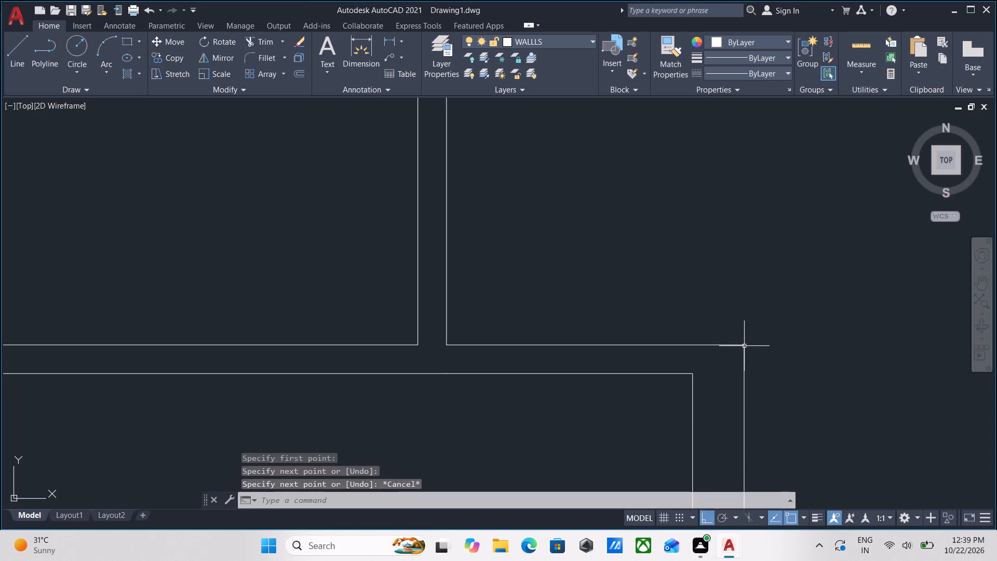
Extend both vertical lines of the new 9" wall down to the plan's bottom outer wall.
{"action": "scroll", "coordinate": [745, 346], "scroll_direction": "down", "scroll_amount": 3}
{"action": "middle_click_drag", "start_coordinate": [745, 377], "coordinate": [732, 324]}
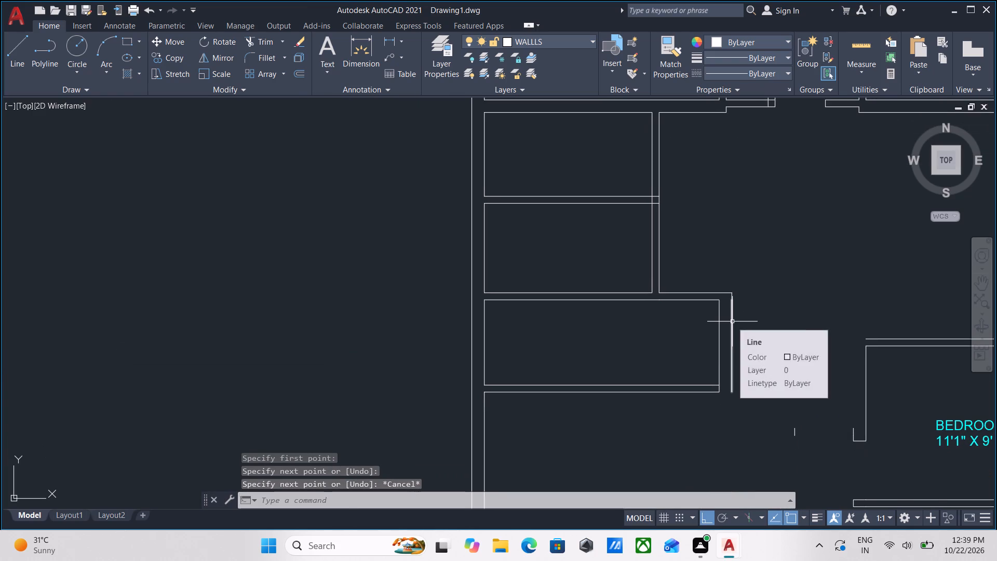
{"action": "scroll", "coordinate": [732, 322], "scroll_direction": "down", "scroll_amount": 1}
{"action": "scroll", "coordinate": [733, 342], "scroll_direction": "up", "scroll_amount": 2}
{"action": "type", "text": "EX"}
{"action": "key", "text": "Return"}
{"action": "scroll", "coordinate": [734, 360], "scroll_direction": "down", "scroll_amount": 1}
{"action": "middle_click_drag", "start_coordinate": [734, 356], "coordinate": [727, 292]}
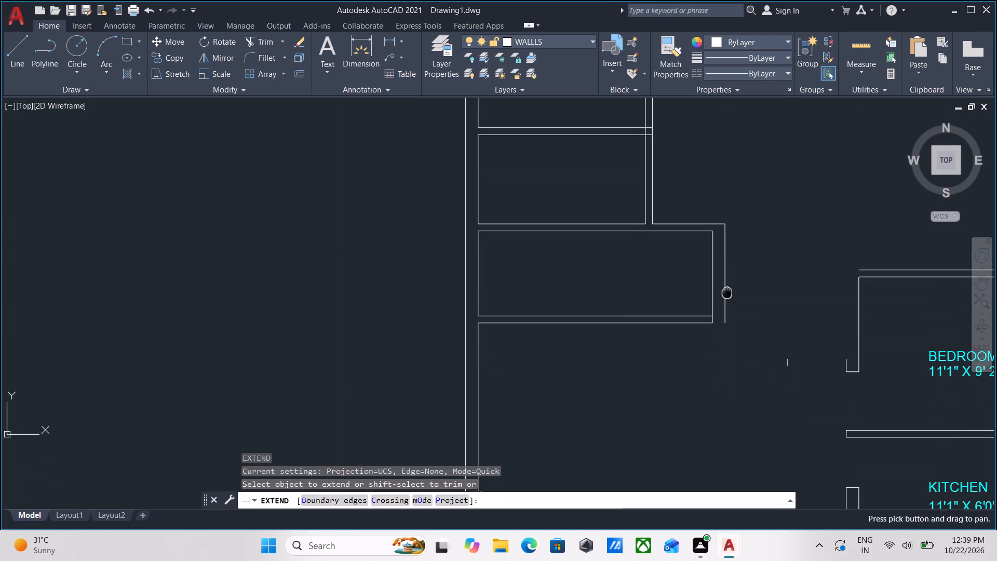
{"action": "scroll", "coordinate": [726, 301], "scroll_direction": "down", "scroll_amount": 4}
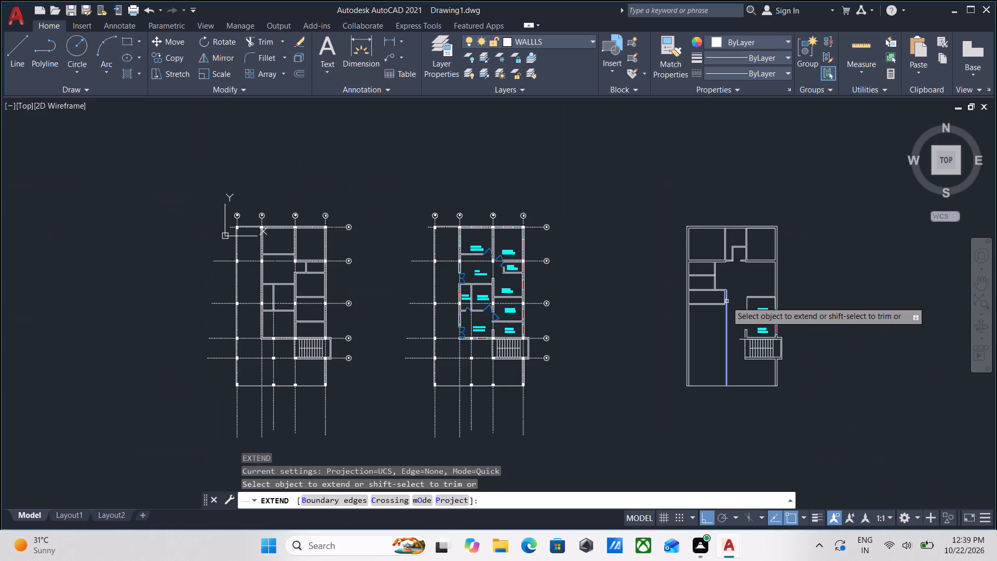
{"action": "left_click", "coordinate": [726, 301]}
{"action": "scroll", "coordinate": [726, 301], "scroll_direction": "up", "scroll_amount": 3}
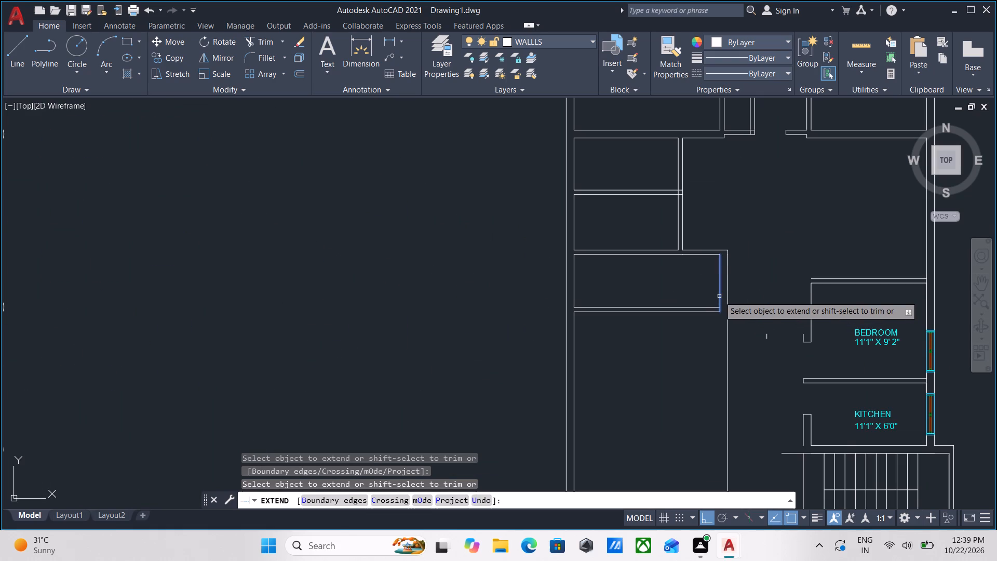
{"action": "scroll", "coordinate": [719, 296], "scroll_direction": "down", "scroll_amount": 2}
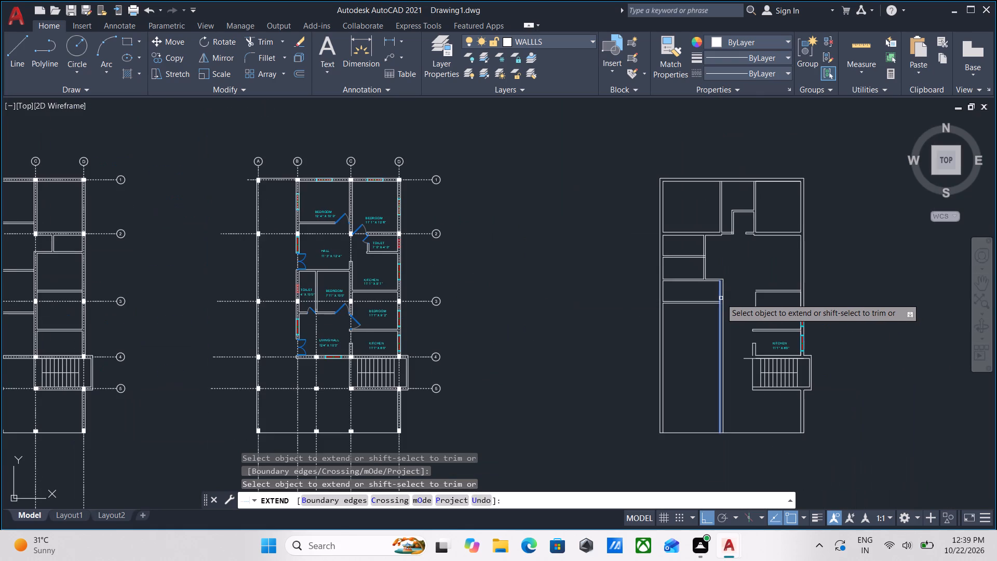
{"action": "left_click", "coordinate": [721, 298]}
{"action": "scroll", "coordinate": [707, 310], "scroll_direction": "up", "scroll_amount": 2}
{"action": "middle_click_drag", "start_coordinate": [706, 309], "coordinate": [702, 337]}
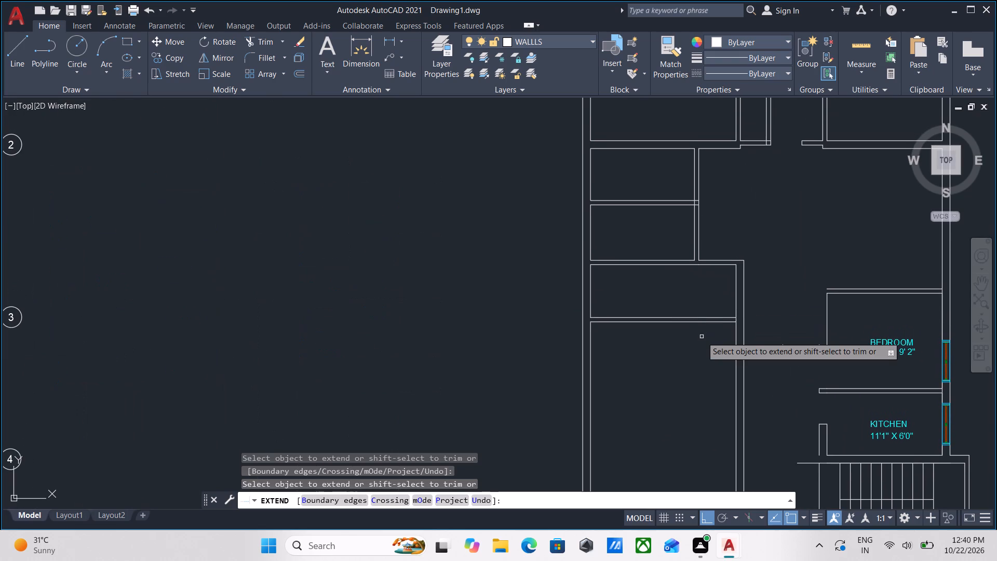
Measure the room between the wall jog's 5" partition and the lowest horizontal partition.
{"action": "scroll", "coordinate": [718, 336], "scroll_direction": "up", "scroll_amount": 1}
{"action": "scroll", "coordinate": [718, 336], "scroll_direction": "down", "scroll_amount": 1}
{"action": "middle_click_drag", "start_coordinate": [718, 336], "coordinate": [718, 348]}
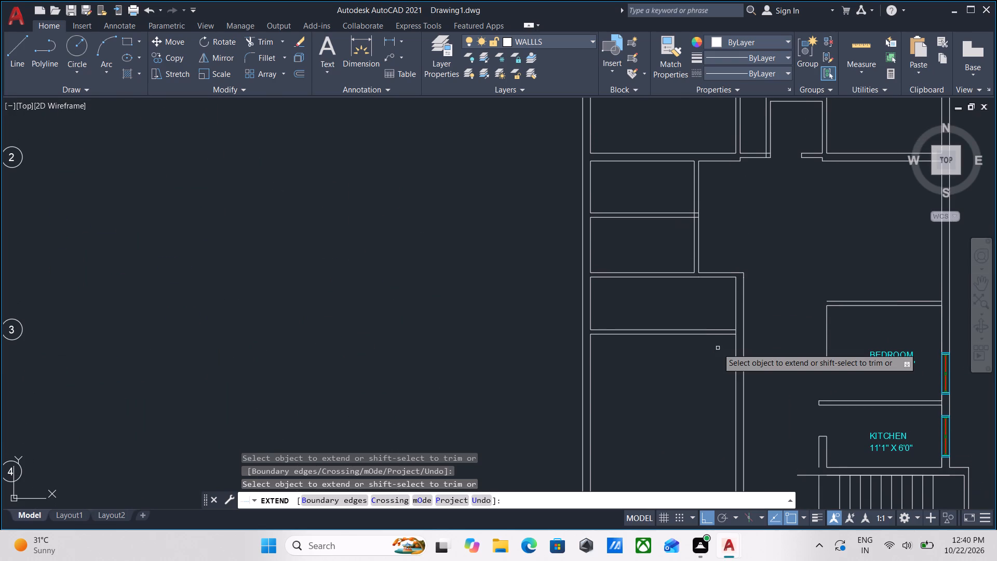
{"action": "key", "text": "Escape"}
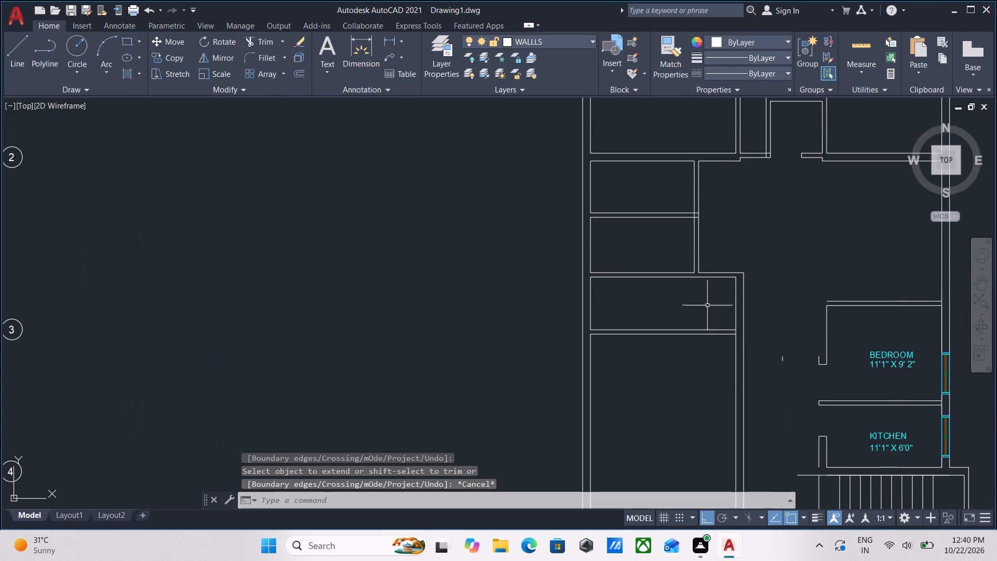
{"action": "scroll", "coordinate": [698, 290], "scroll_direction": "up", "scroll_amount": 1}
{"action": "middle_click_drag", "start_coordinate": [698, 291], "coordinate": [719, 326]}
{"action": "type", "text": "MEA"}
{"action": "key", "text": "Return"}
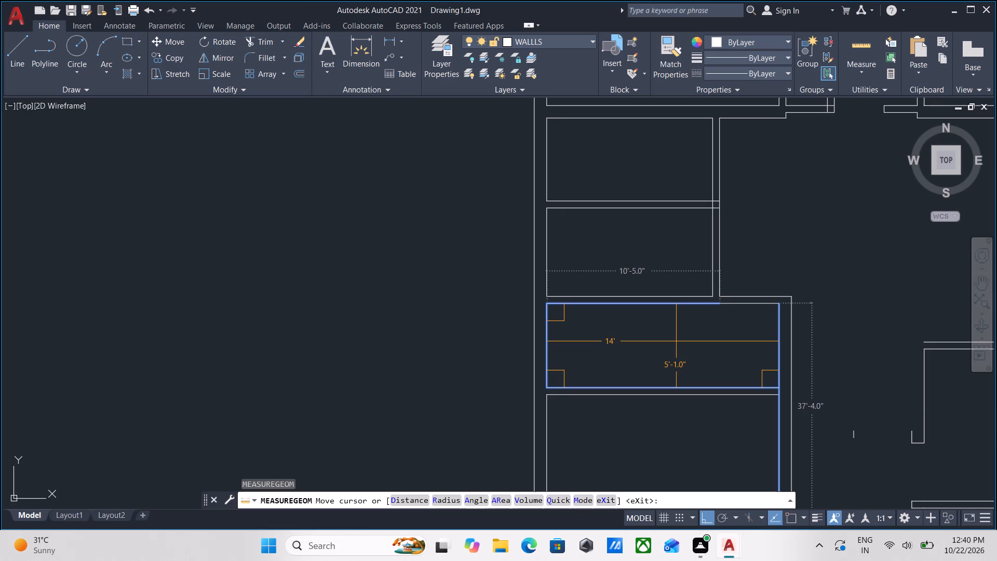
{"action": "key", "text": "Escape"}
Offset the lowest partition's lower line 12' down, and offset the copy 5" to form a new horizontal partition.
{"action": "middle_click_drag", "start_coordinate": [686, 403], "coordinate": [684, 356]}
{"action": "left_click", "coordinate": [690, 360]}
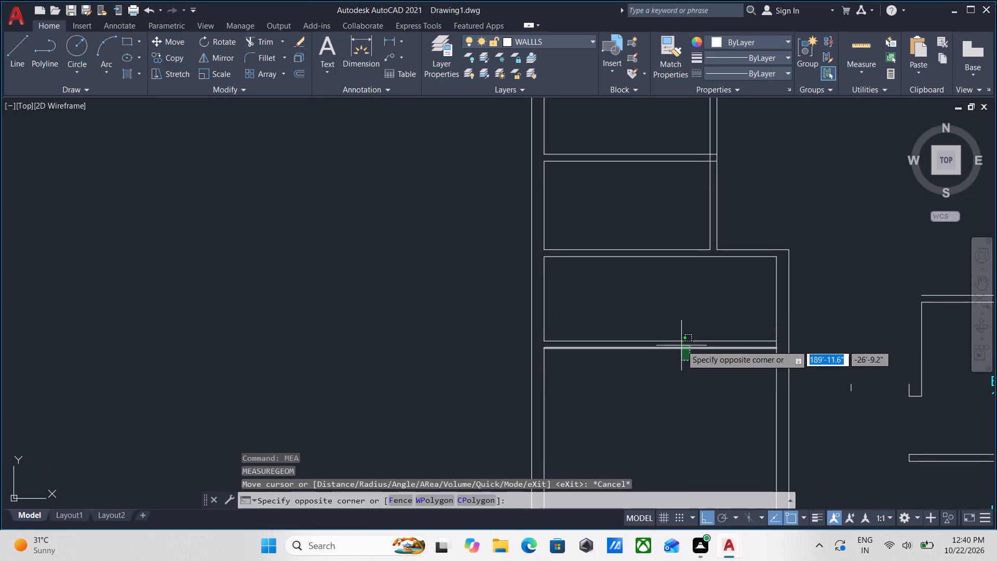
{"action": "left_click", "coordinate": [695, 376]}
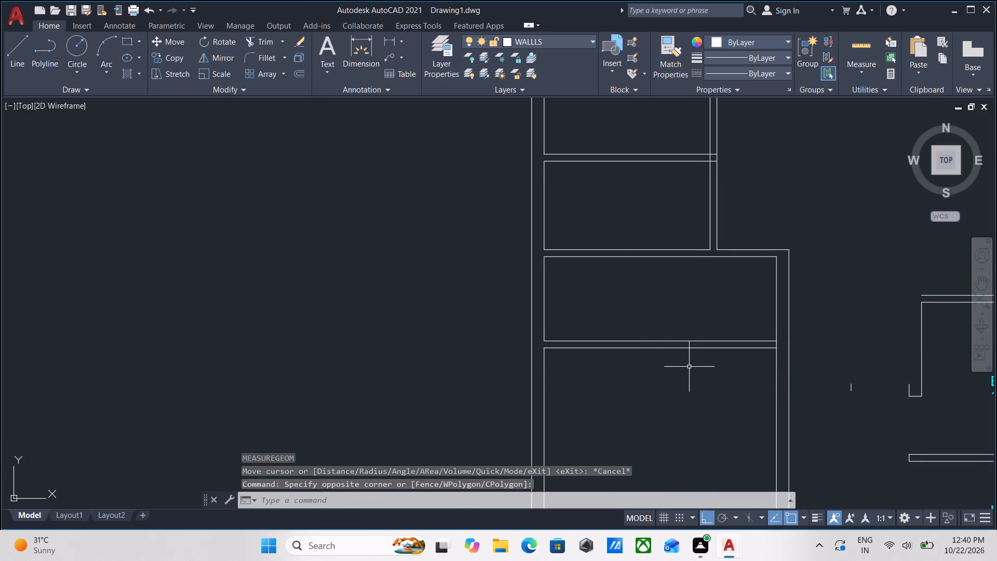
{"action": "left_click", "coordinate": [689, 367]}
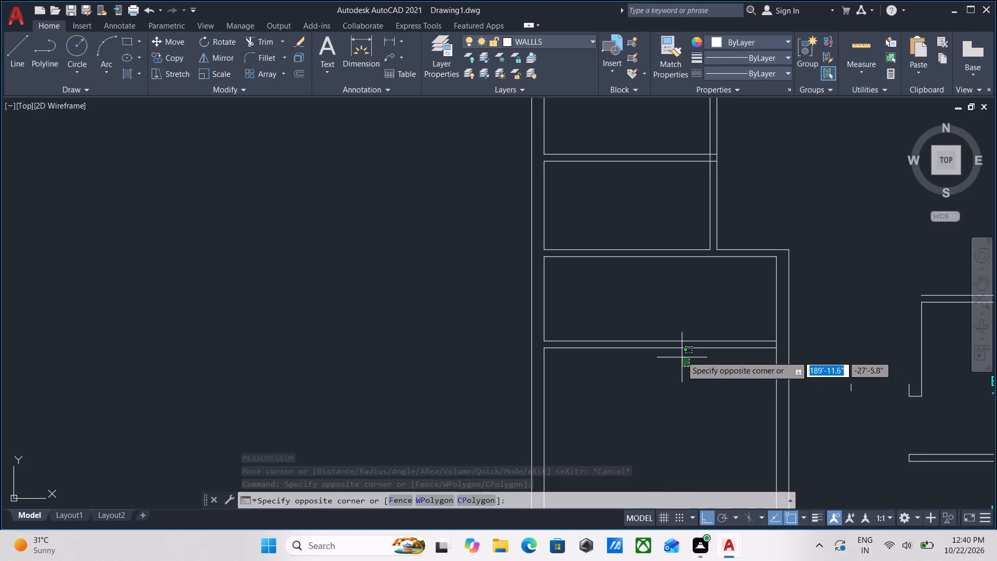
{"action": "left_click", "coordinate": [674, 346]}
{"action": "key", "text": "o"}
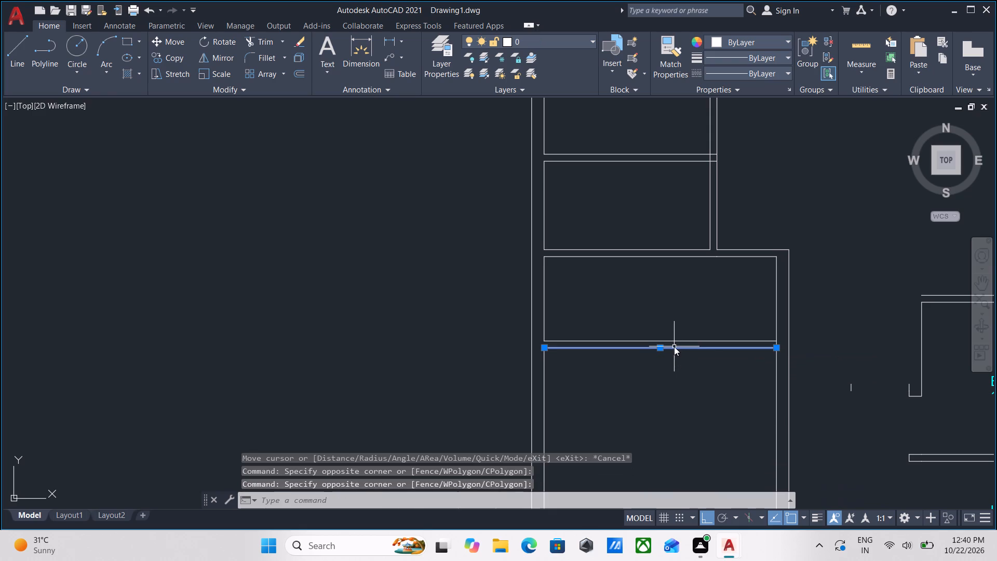
{"action": "key", "text": "Return"}
{"action": "left_click", "coordinate": [659, 348]}
{"action": "left_click", "coordinate": [663, 390]}
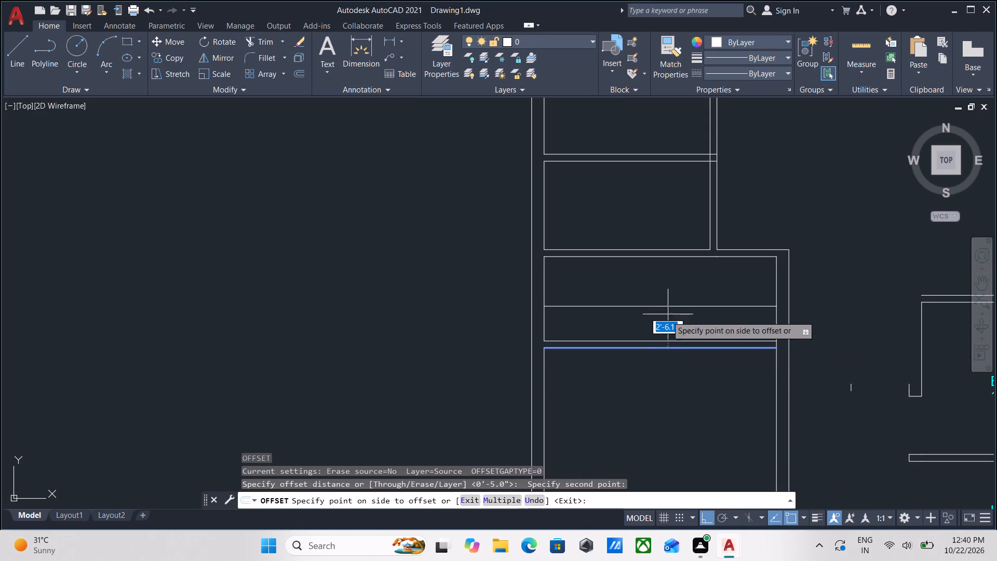
{"action": "key", "text": "1"}
{"action": "key", "text": "2"}
{"action": "key", "text": "apostrophe"}
{"action": "key", "text": "Return"}
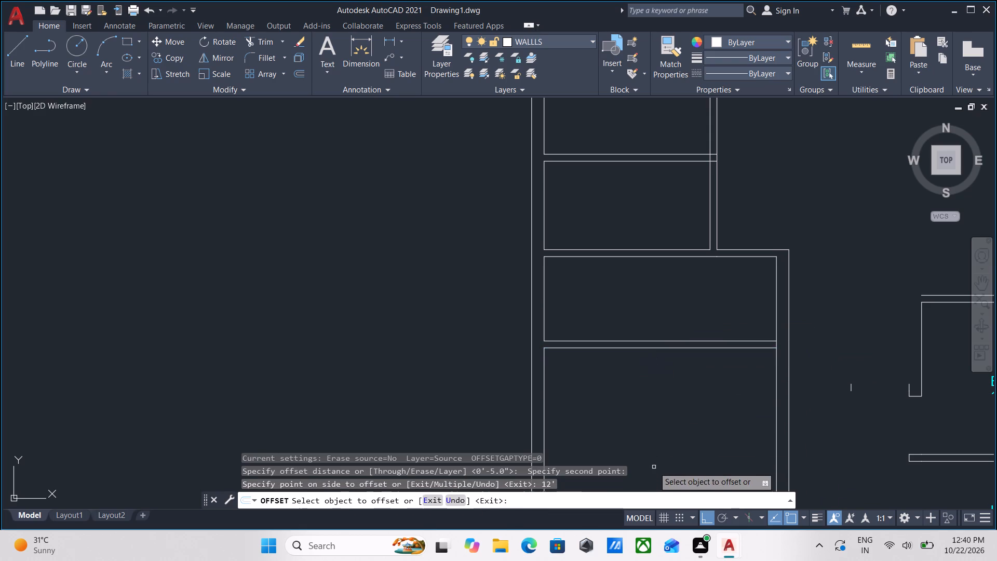
{"action": "middle_click_drag", "start_coordinate": [656, 453], "coordinate": [649, 284]}
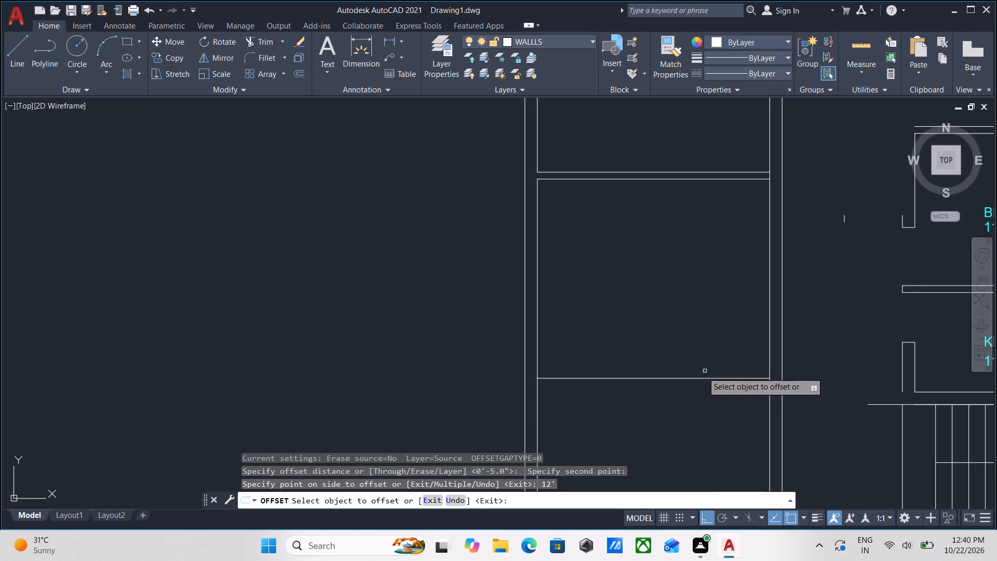
{"action": "left_click", "coordinate": [676, 378]}
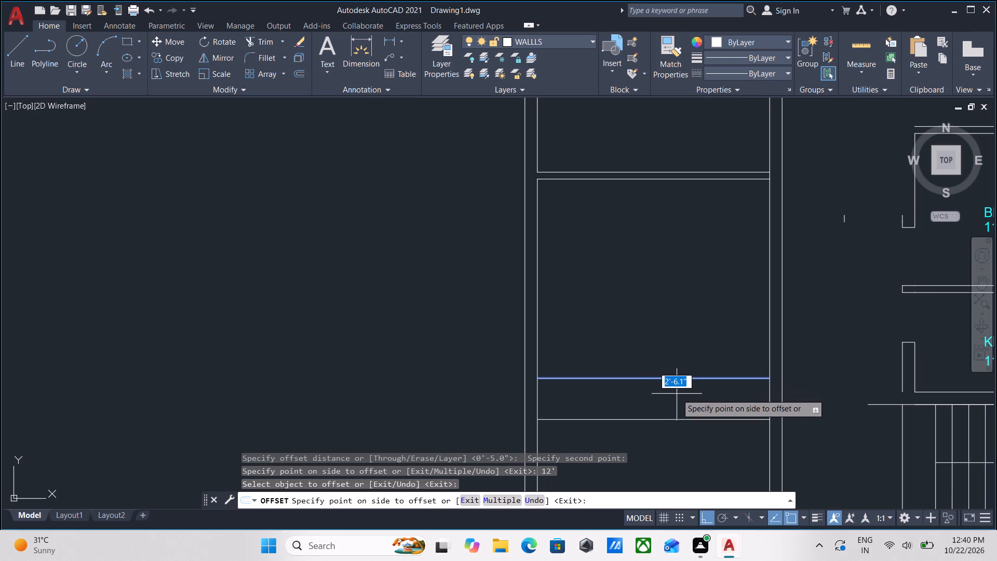
{"action": "key", "text": "5"}
{"action": "key", "text": "Return"}
Offset the new partition's lower line 5' down, and offset that copy 5" to form a second horizontal partition.
{"action": "left_click", "coordinate": [665, 383]}
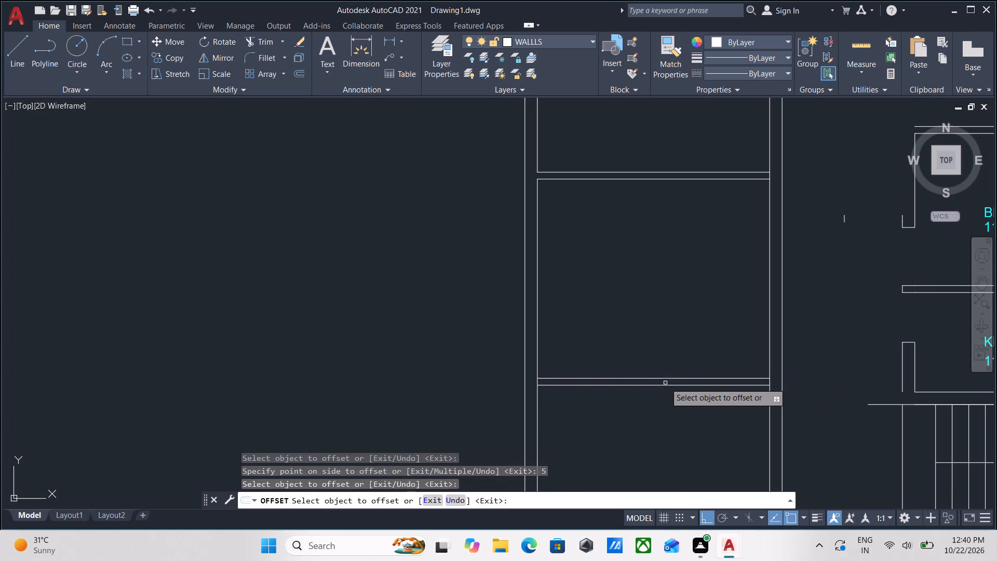
{"action": "left_click", "coordinate": [664, 386]}
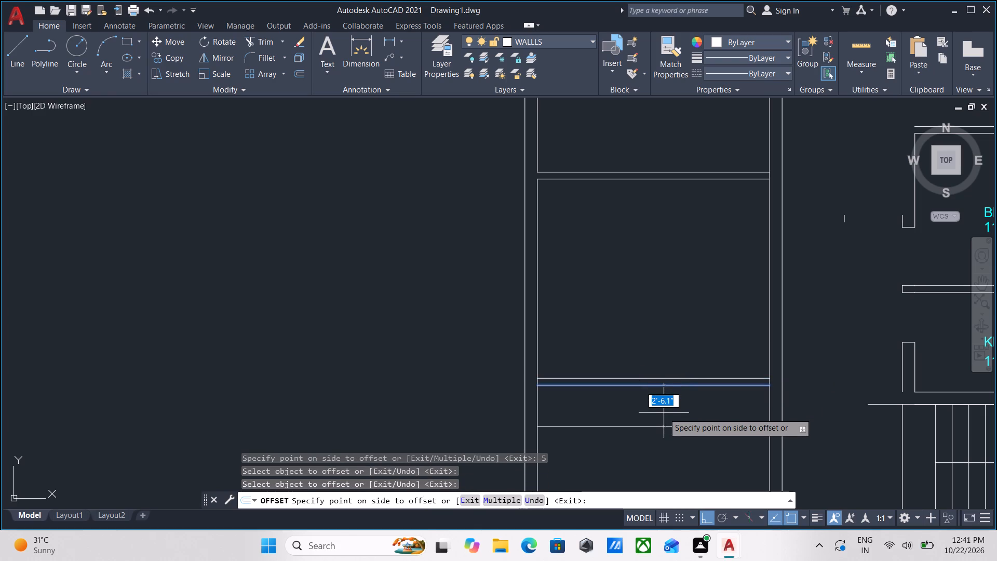
{"action": "type", "text": "5'"}
{"action": "key", "text": "Return"}
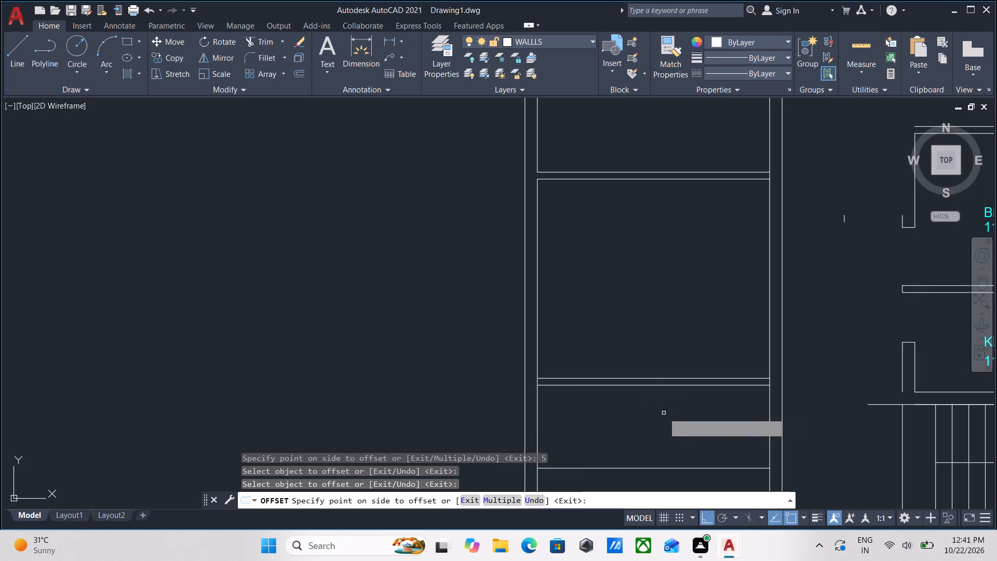
{"action": "middle_click_drag", "start_coordinate": [665, 413], "coordinate": [662, 313]}
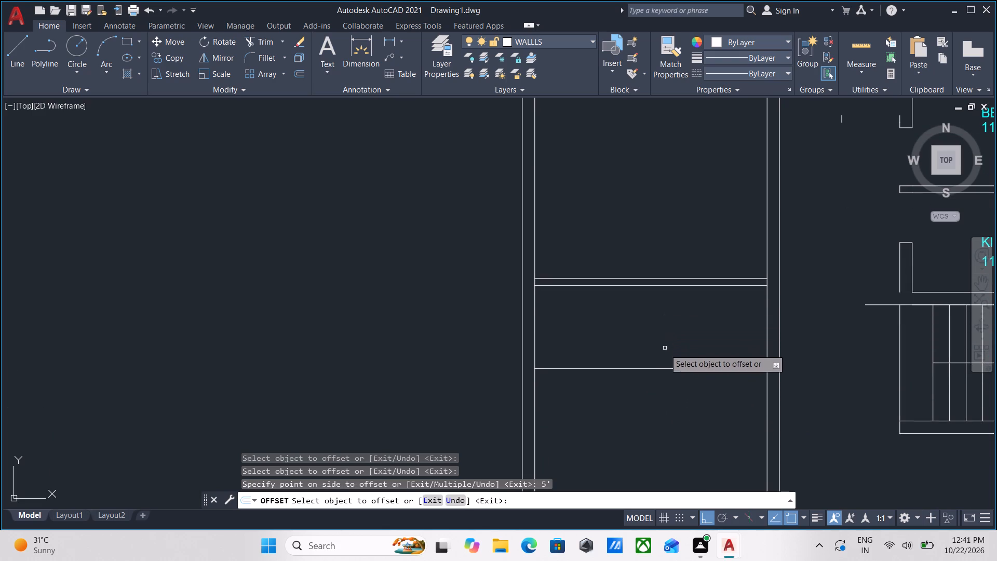
{"action": "left_click", "coordinate": [664, 368]}
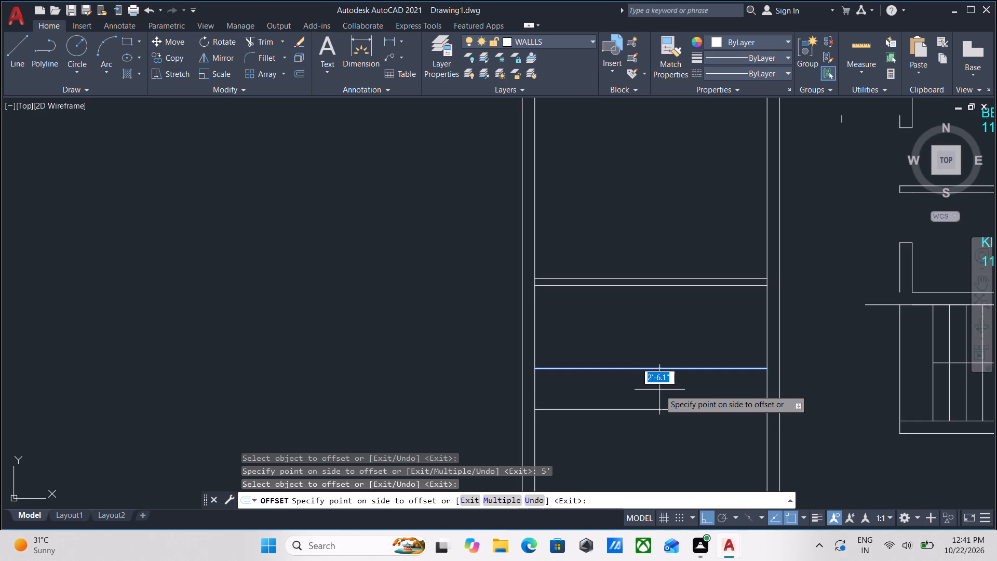
{"action": "key", "text": "5"}
{"action": "key", "text": "Return"}
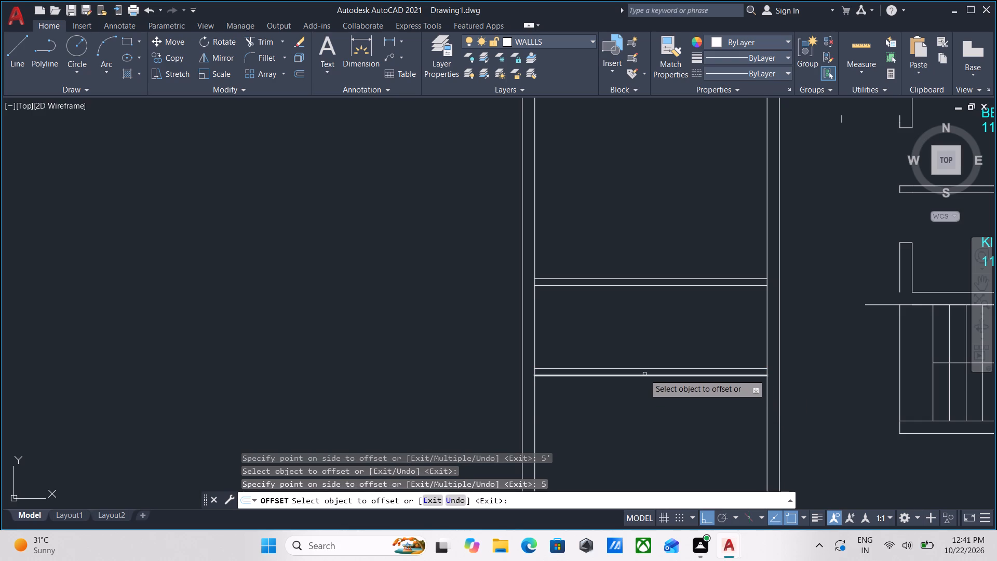
Offset the second new partition's lower line 4' down, and offset that copy 5" to form a third horizontal partition.
{"action": "left_click", "coordinate": [644, 374]}
{"action": "type", "text": "4'"}
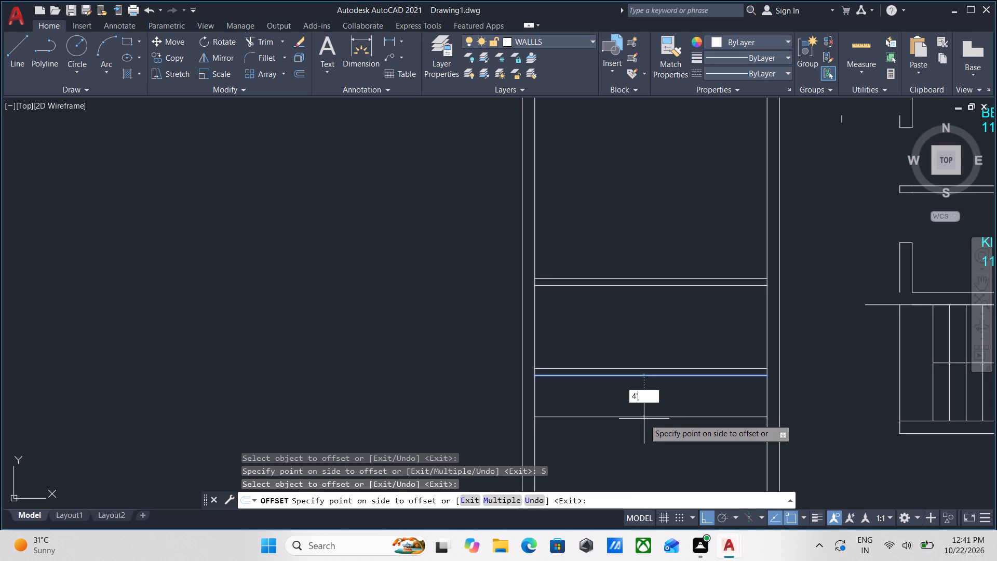
{"action": "key", "text": "Return"}
{"action": "middle_click_drag", "start_coordinate": [644, 416], "coordinate": [643, 323]}
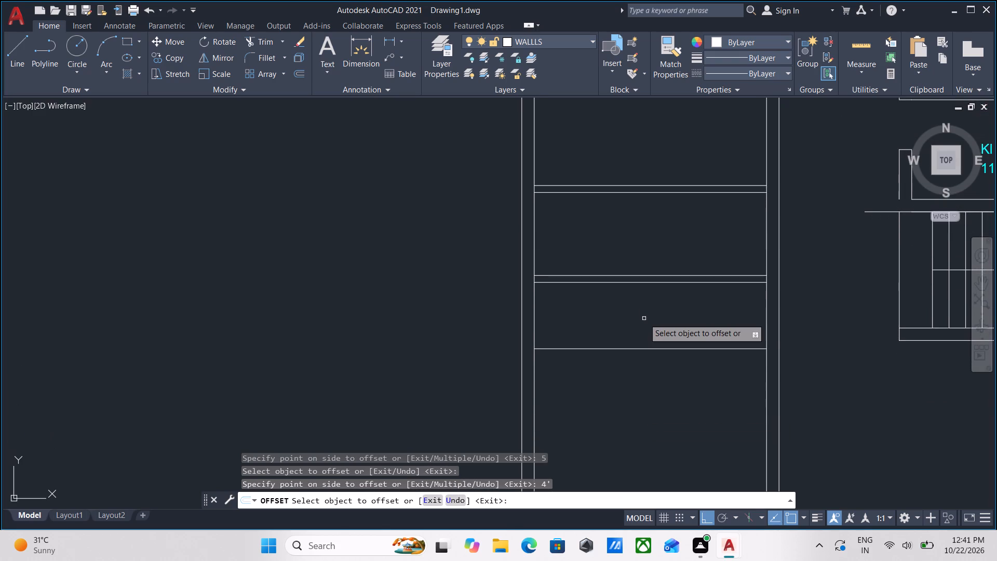
{"action": "left_click", "coordinate": [631, 347]}
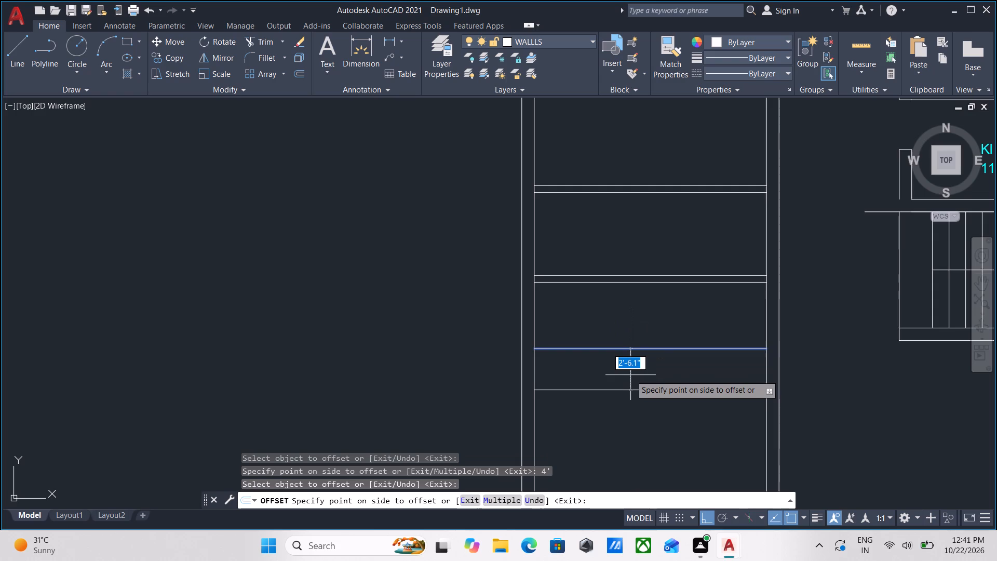
{"action": "key", "text": "5"}
{"action": "key", "text": "Return"}
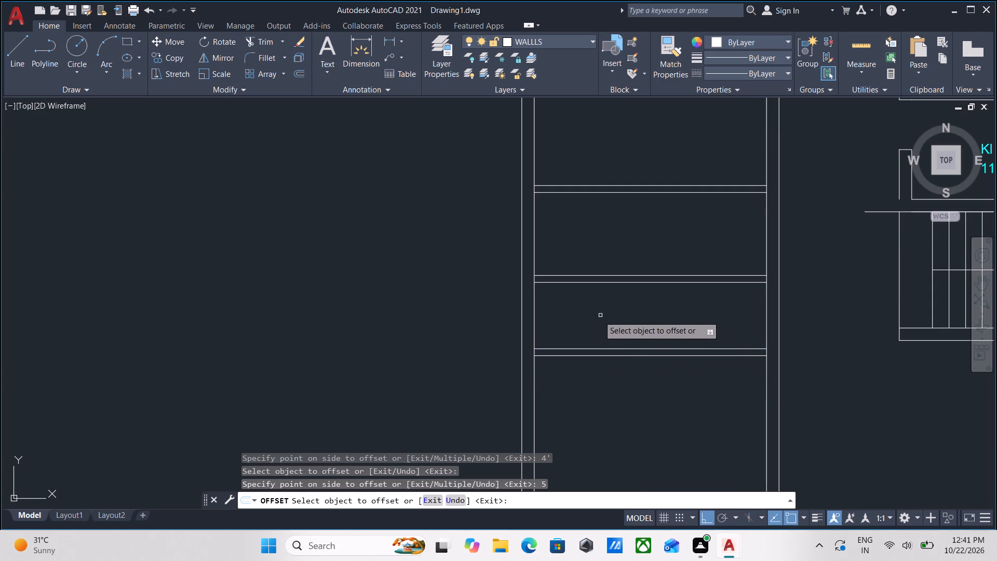
{"action": "key", "text": "Escape"}
Trim the left outer wall's inner line where the three new 5" partitions meet it.
{"action": "type", "text": "TR"}
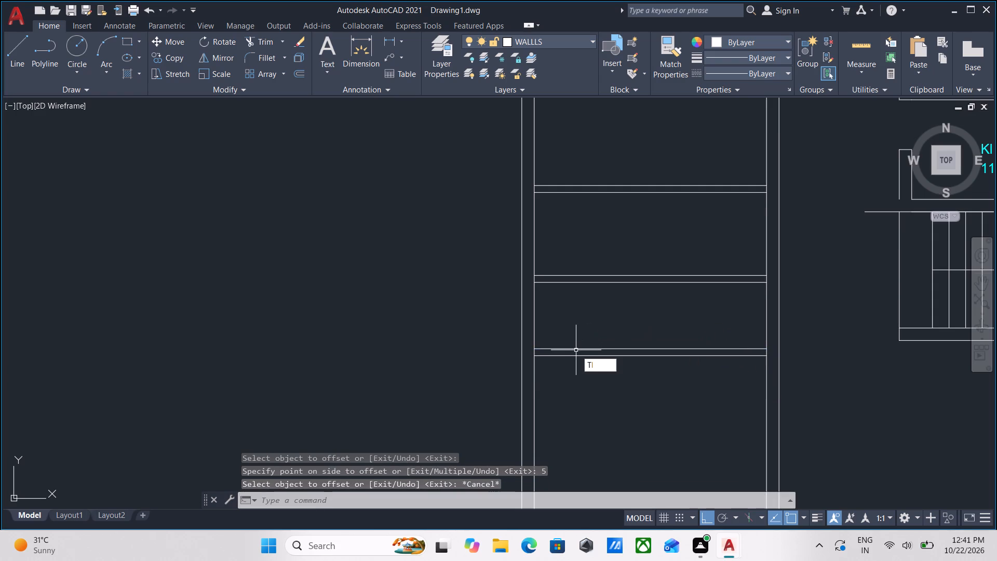
{"action": "key", "text": "Return"}
{"action": "scroll", "coordinate": [540, 349], "scroll_direction": "up", "scroll_amount": 3}
{"action": "left_click", "coordinate": [538, 360]}
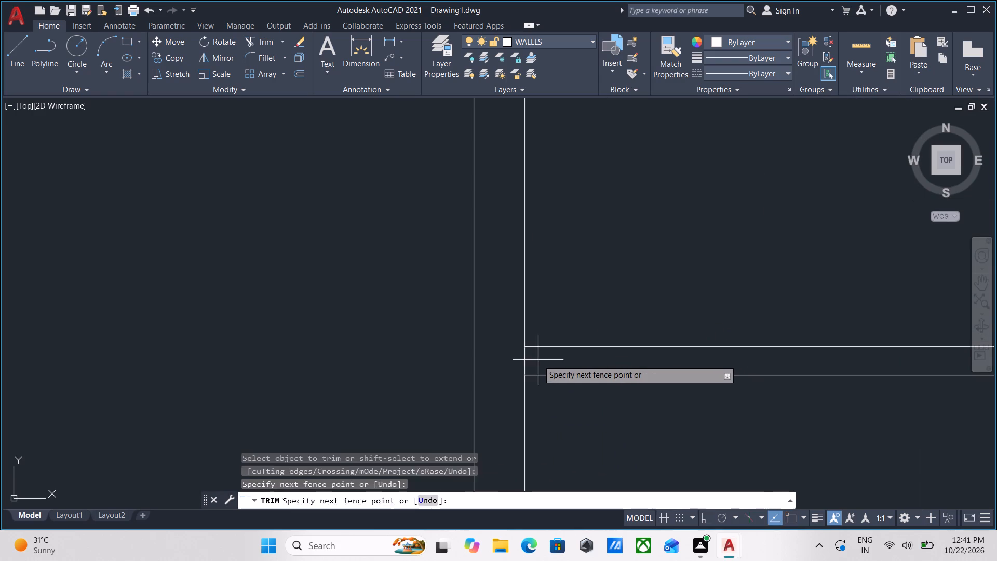
{"action": "left_click", "coordinate": [514, 356]}
{"action": "scroll", "coordinate": [584, 246], "scroll_direction": "down", "scroll_amount": 2}
{"action": "middle_click_drag", "start_coordinate": [584, 246], "coordinate": [580, 354]}
{"action": "scroll", "coordinate": [552, 275], "scroll_direction": "up", "scroll_amount": 3}
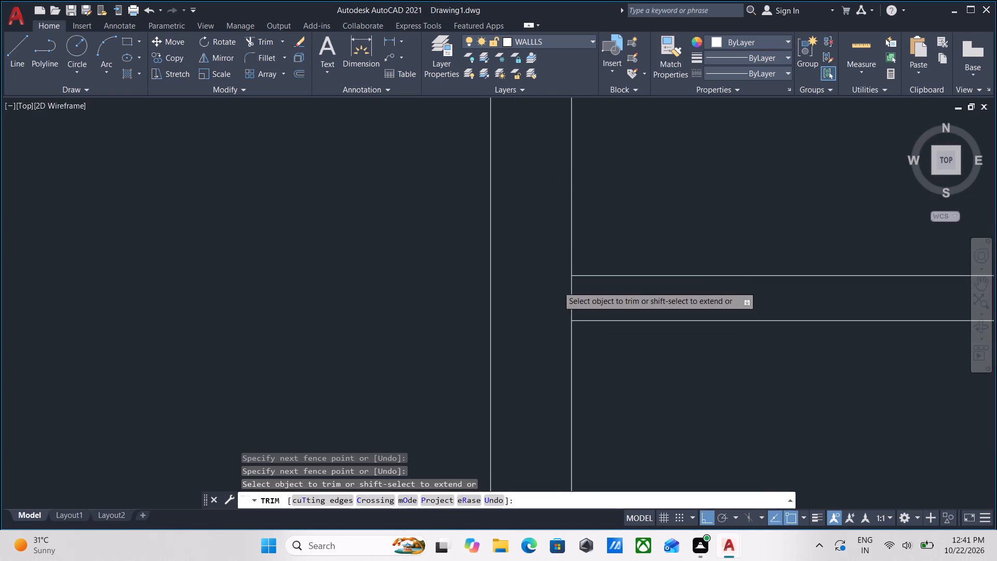
{"action": "left_click", "coordinate": [583, 287]}
{"action": "left_click", "coordinate": [551, 297]}
{"action": "scroll", "coordinate": [560, 293], "scroll_direction": "down", "scroll_amount": 3}
{"action": "middle_click_drag", "start_coordinate": [558, 293], "coordinate": [548, 351]}
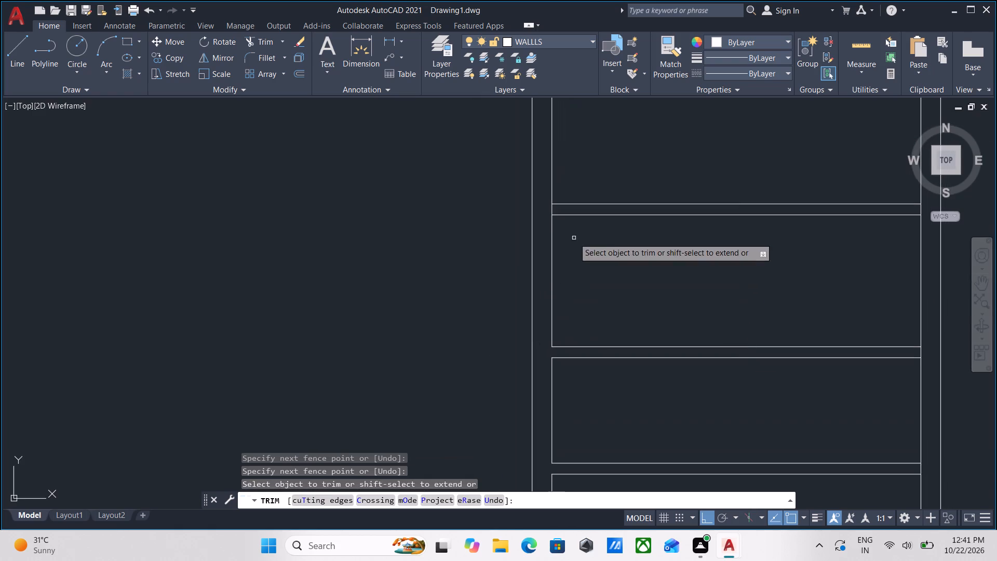
{"action": "middle_click_drag", "start_coordinate": [574, 239], "coordinate": [575, 285]}
{"action": "scroll", "coordinate": [557, 249], "scroll_direction": "up", "scroll_amount": 2}
{"action": "left_click", "coordinate": [557, 256]}
{"action": "left_click", "coordinate": [532, 256]}
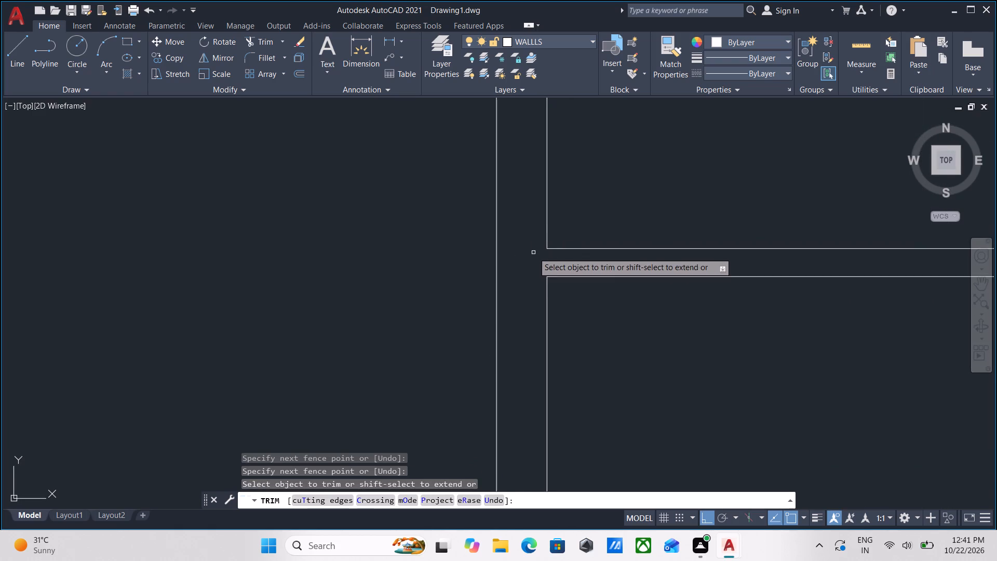
{"action": "key", "text": "Escape"}
In the 4' deep room, add a 5" vertical partition 8' from the left outer wall's inner line using Offset.
{"action": "scroll", "coordinate": [574, 275], "scroll_direction": "down", "scroll_amount": 1}
{"action": "middle_click_drag", "start_coordinate": [575, 282], "coordinate": [571, 132]}
{"action": "scroll", "coordinate": [605, 250], "scroll_direction": "down", "scroll_amount": 3}
{"action": "middle_click_drag", "start_coordinate": [589, 237], "coordinate": [586, 149]}
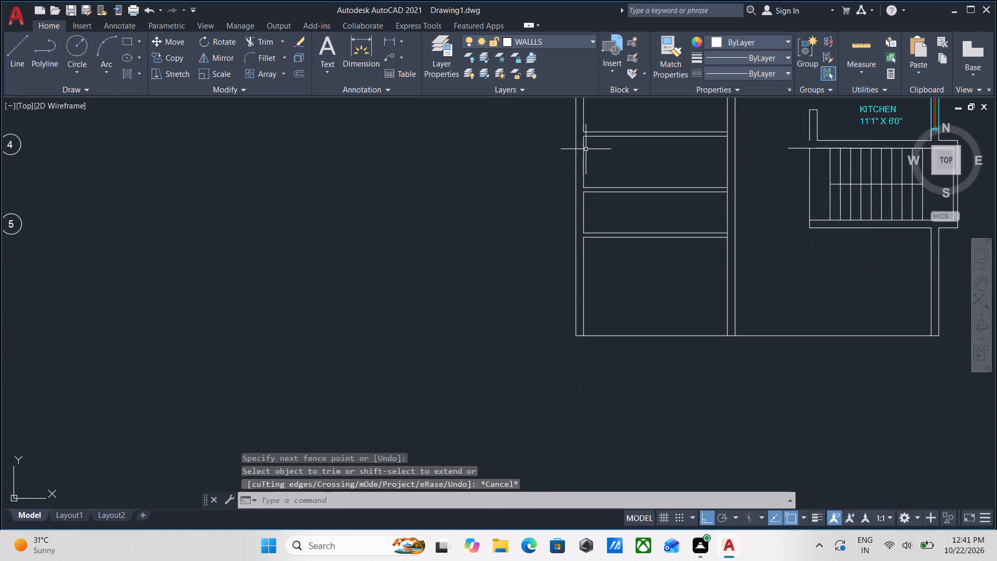
{"action": "scroll", "coordinate": [591, 203], "scroll_direction": "up", "scroll_amount": 2}
{"action": "left_click", "coordinate": [591, 231]}
{"action": "left_click", "coordinate": [559, 202]}
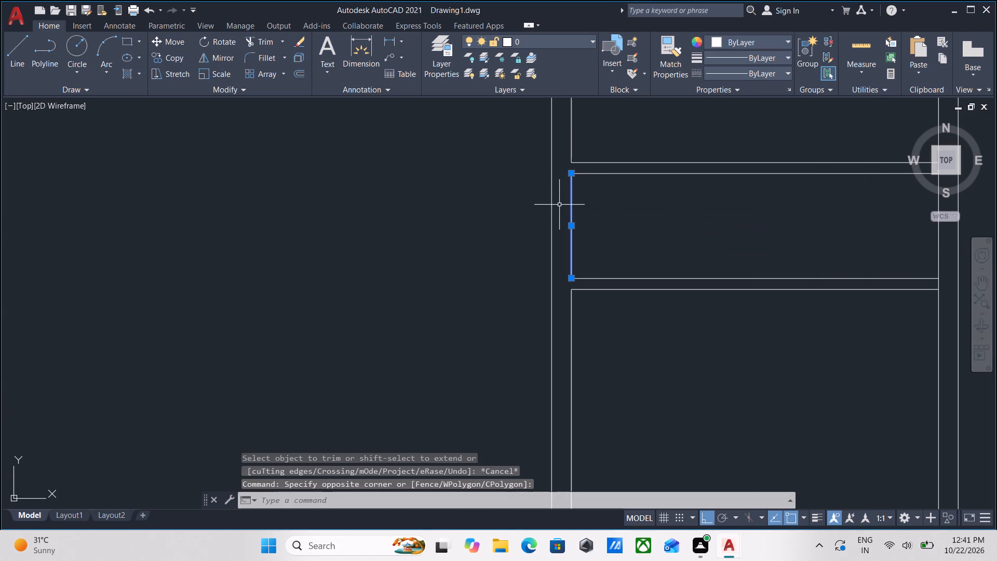
{"action": "key", "text": "o"}
{"action": "key", "text": "Return"}
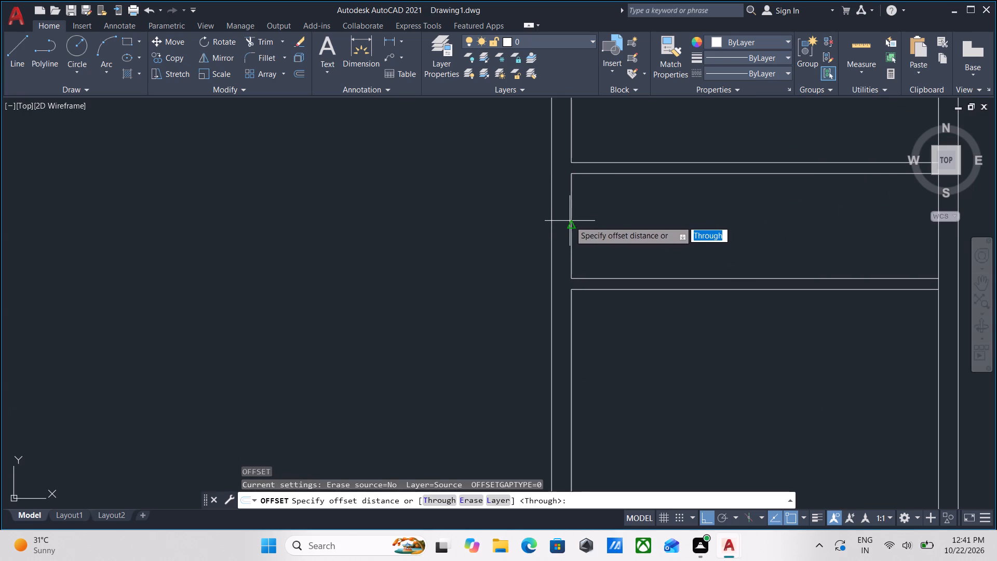
{"action": "left_click", "coordinate": [572, 226]}
{"action": "left_click", "coordinate": [655, 223]}
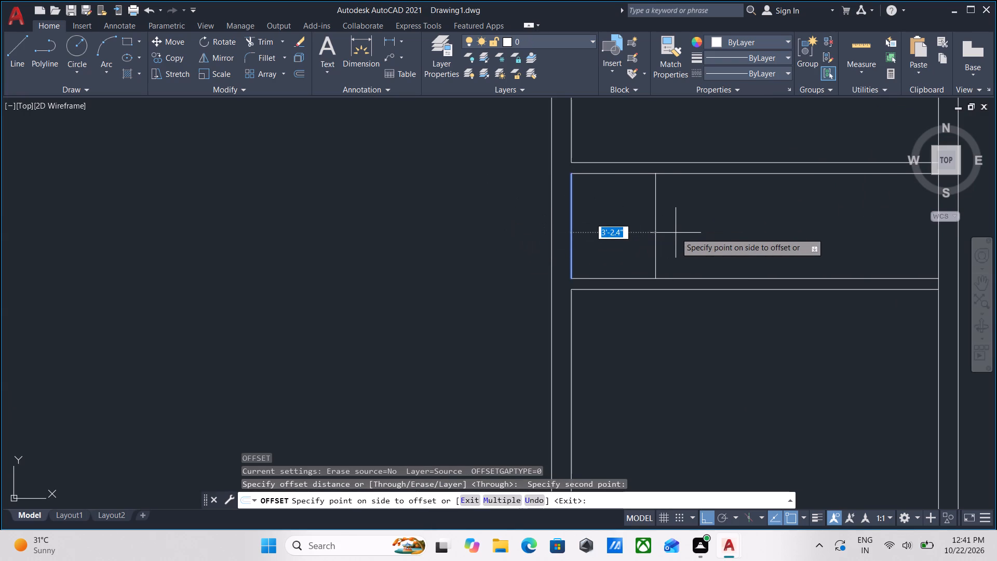
{"action": "type", "text": "8'"}
{"action": "key", "text": "Return"}
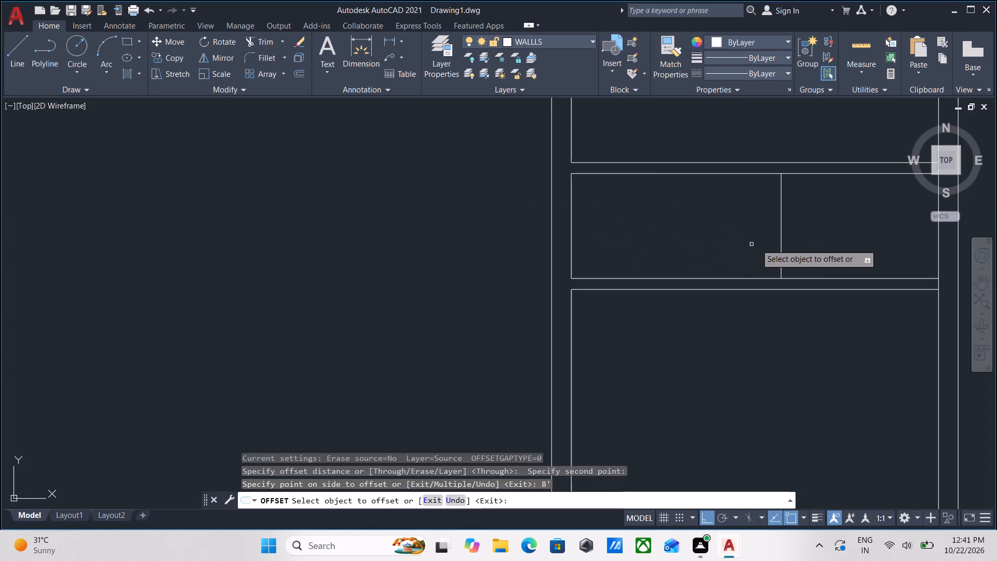
{"action": "left_click", "coordinate": [780, 236]}
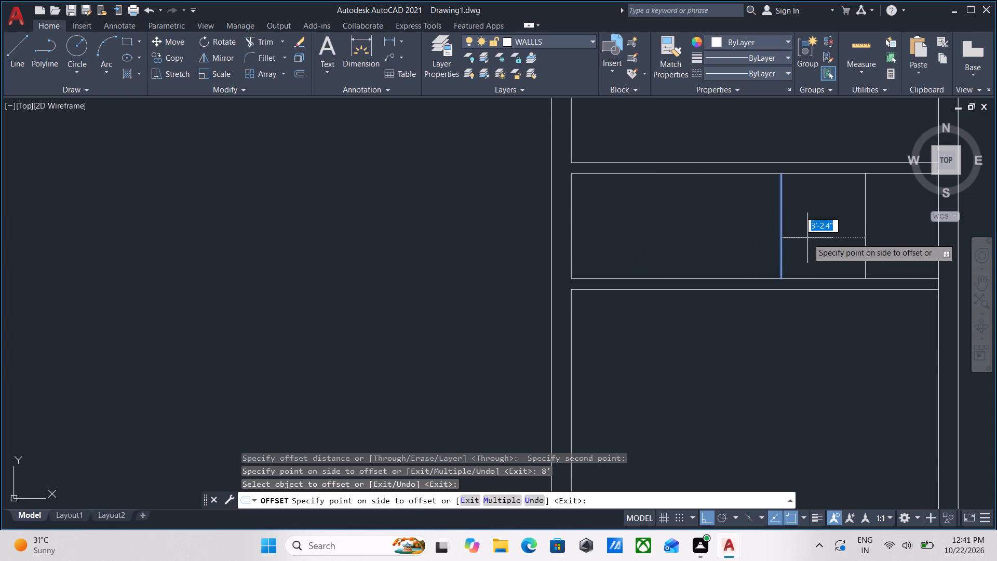
{"action": "key", "text": "5"}
{"action": "key", "text": "Return"}
In the 5' deep room, add a 5" vertical partition 8' from the left outer wall's inner line using Offset.
{"action": "middle_click_drag", "start_coordinate": [807, 238], "coordinate": [797, 404]}
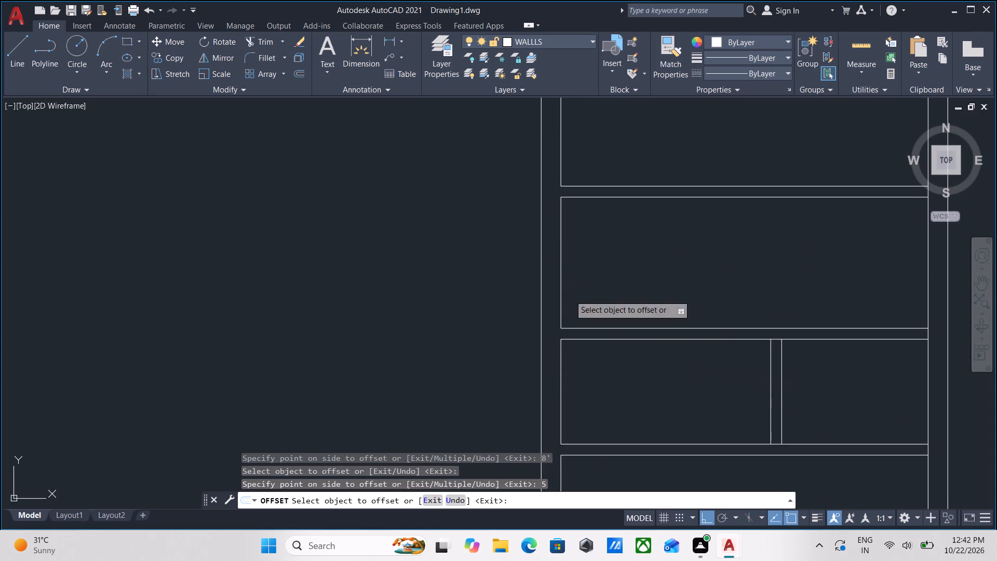
{"action": "left_click", "coordinate": [559, 253]}
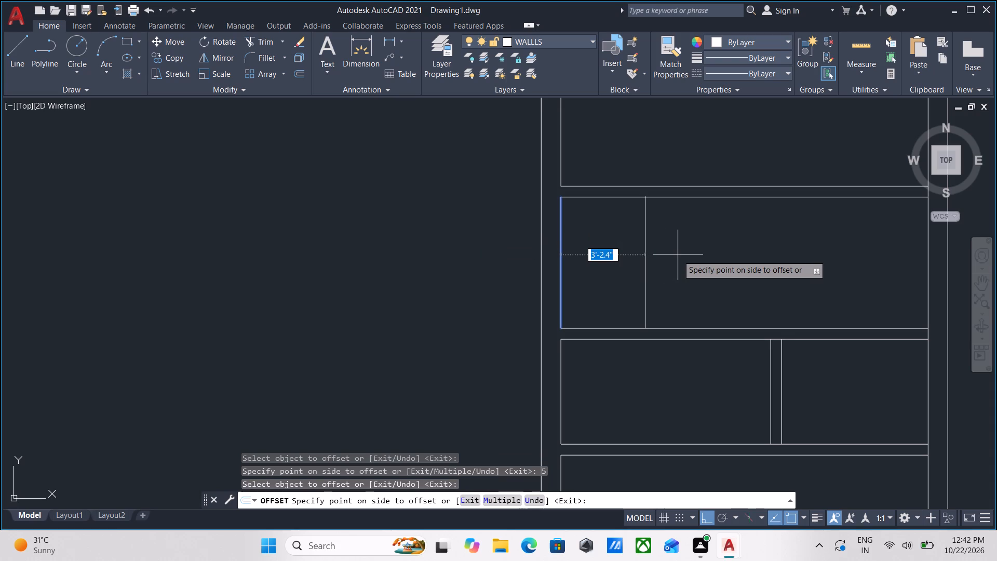
{"action": "type", "text": "8'"}
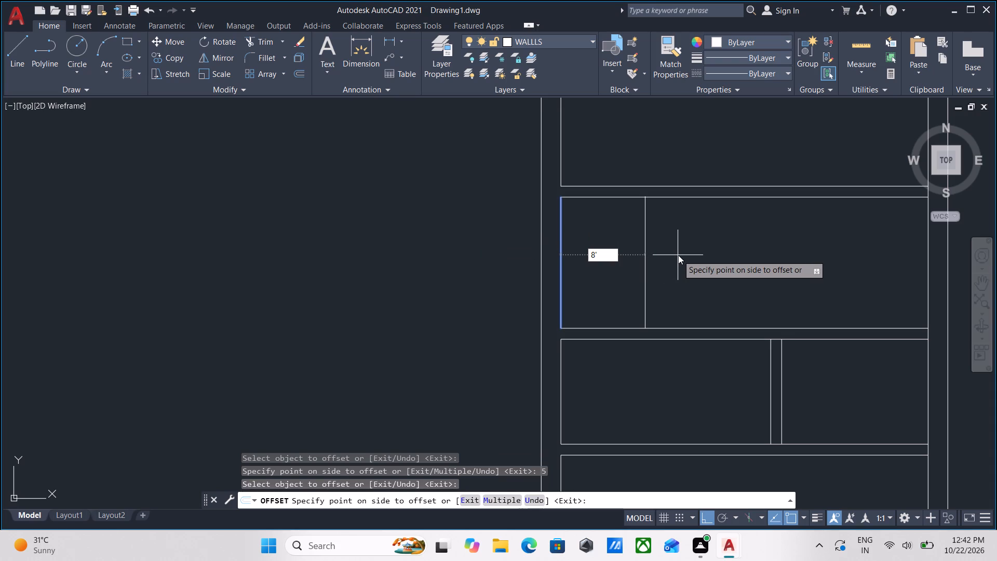
{"action": "key", "text": "Return"}
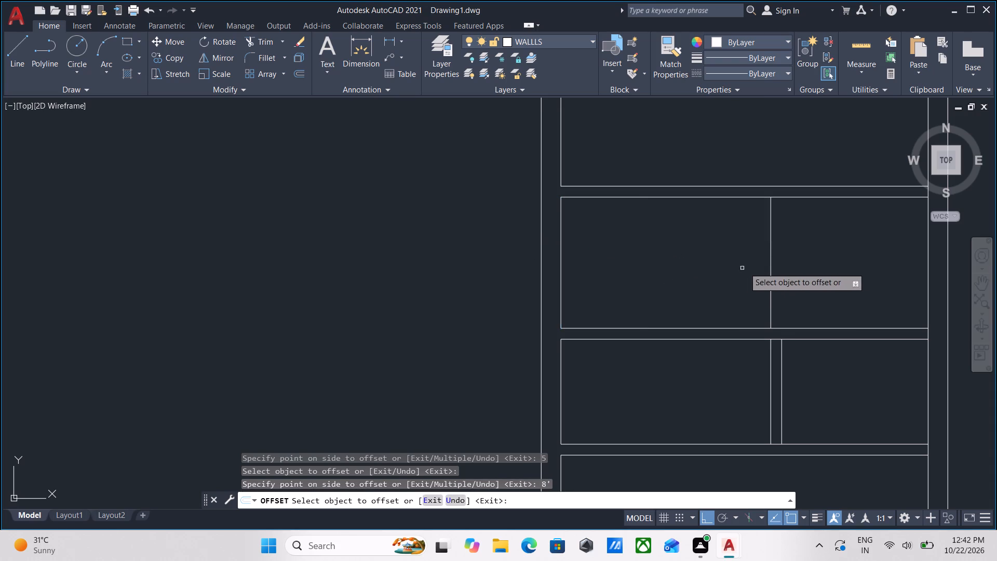
{"action": "left_click", "coordinate": [772, 262]}
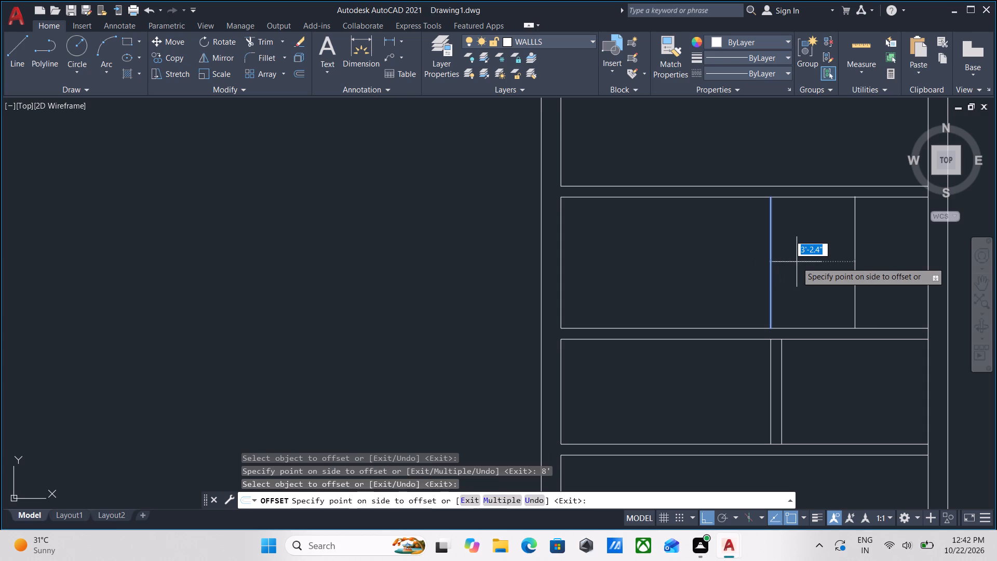
{"action": "key", "text": "5"}
{"action": "key", "text": "Return"}
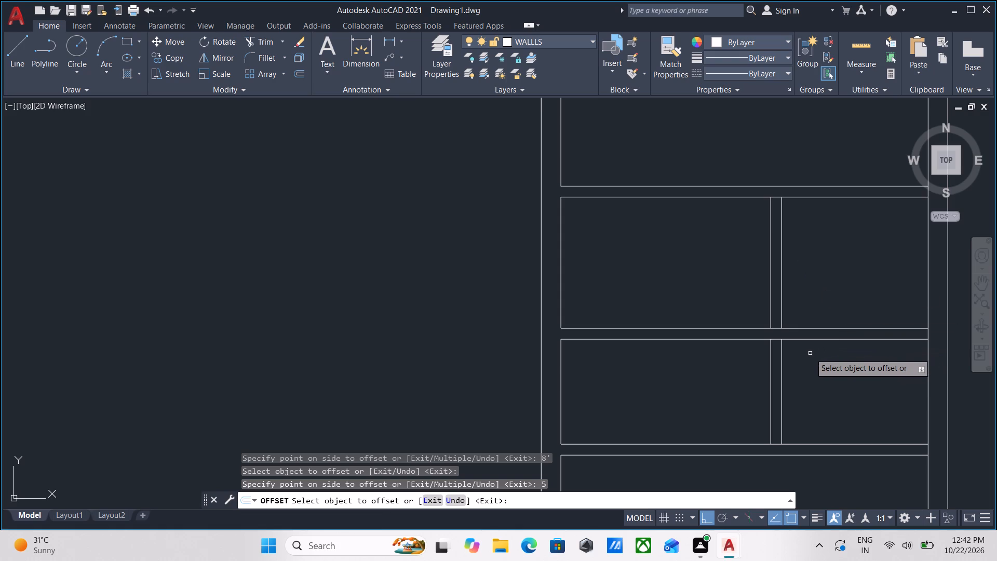
{"action": "scroll", "coordinate": [795, 358], "scroll_direction": "up", "scroll_amount": 2}
{"action": "key", "text": "Escape"}
Trim the second horizontal partition's lines between the vertical partition lines to open the crossing between the 5' and 4' deep rooms.
{"action": "middle_click_drag", "start_coordinate": [735, 330], "coordinate": [730, 366]}
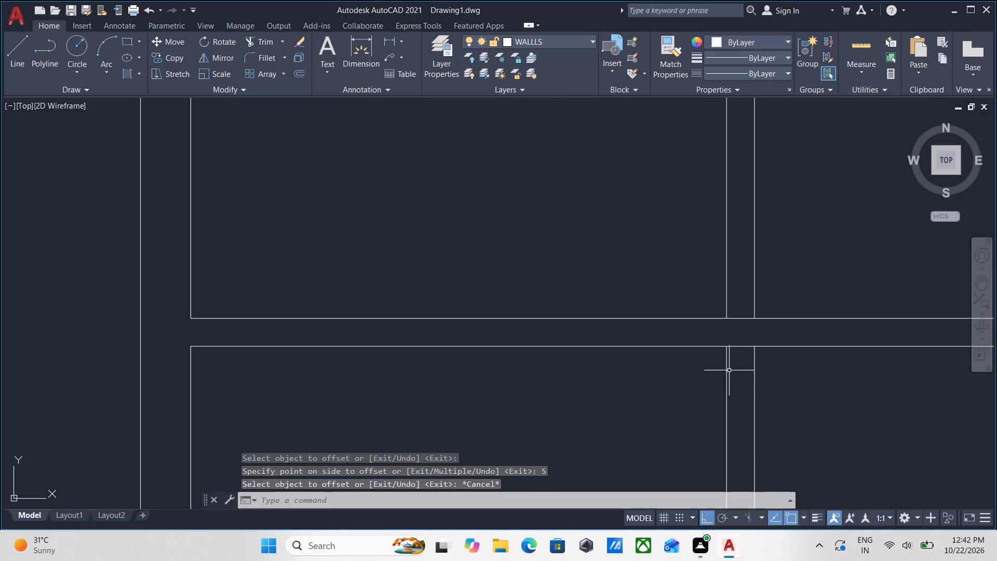
{"action": "type", "text": "TR"}
{"action": "key", "text": "Return"}
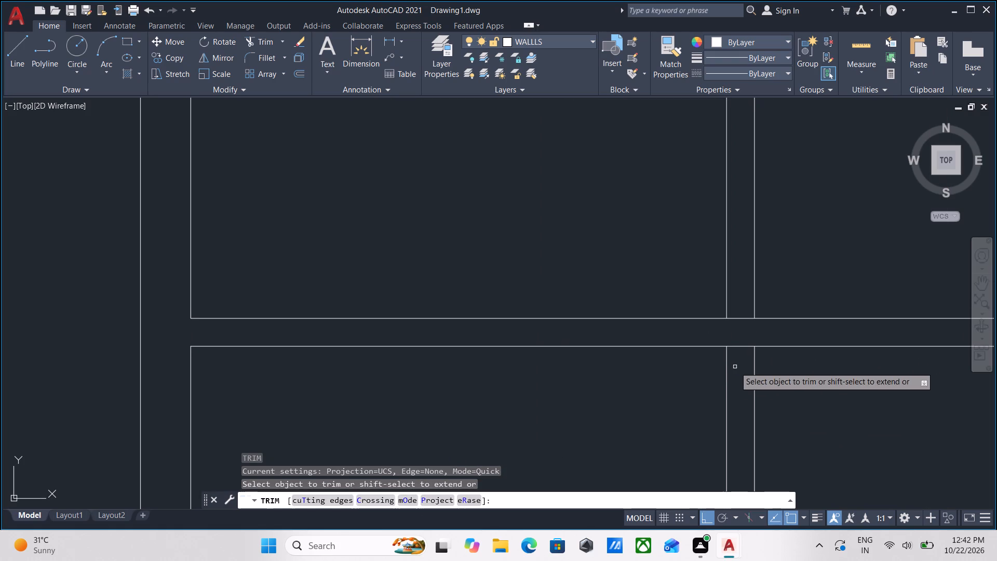
{"action": "left_click", "coordinate": [735, 365]}
{"action": "left_click", "coordinate": [749, 262]}
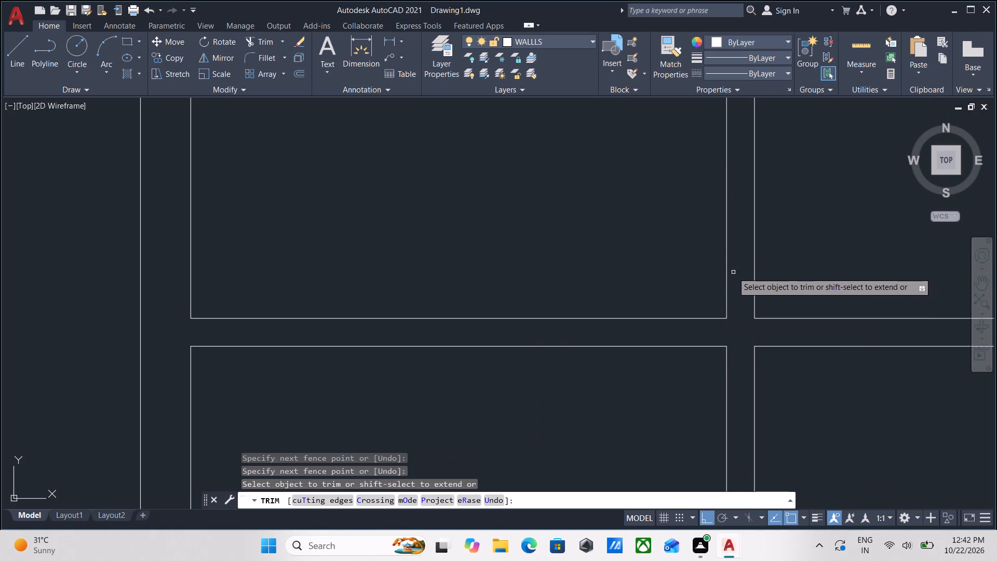
{"action": "key", "text": "Escape"}
Trim the third horizontal partition's upper line between the two vertical partition lines below the 4' deep rooms.
{"action": "scroll", "coordinate": [730, 274], "scroll_direction": "down", "scroll_amount": 1}
{"action": "scroll", "coordinate": [678, 371], "scroll_direction": "down", "scroll_amount": 2}
{"action": "middle_click", "coordinate": [678, 370]}
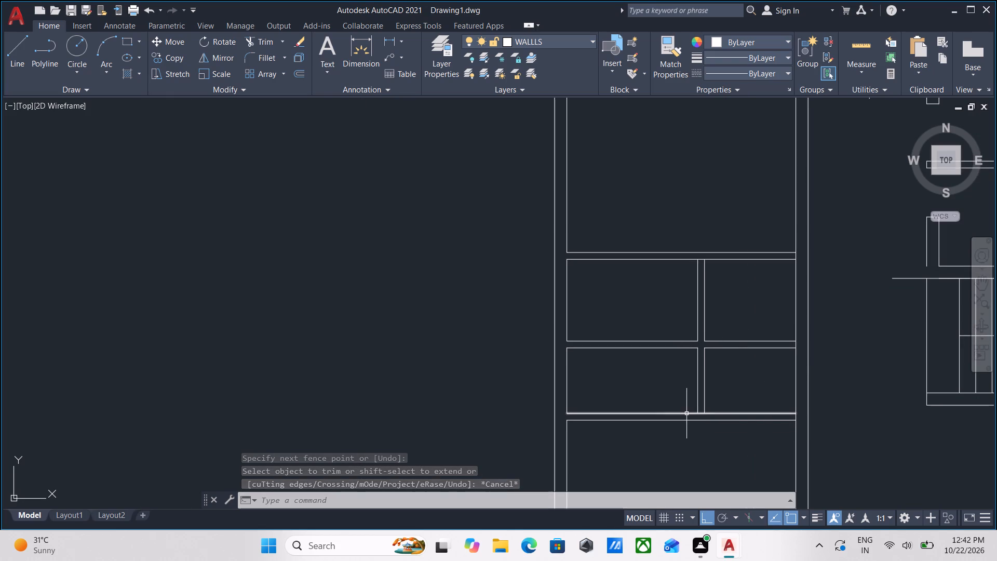
{"action": "scroll", "coordinate": [729, 423], "scroll_direction": "up", "scroll_amount": 2}
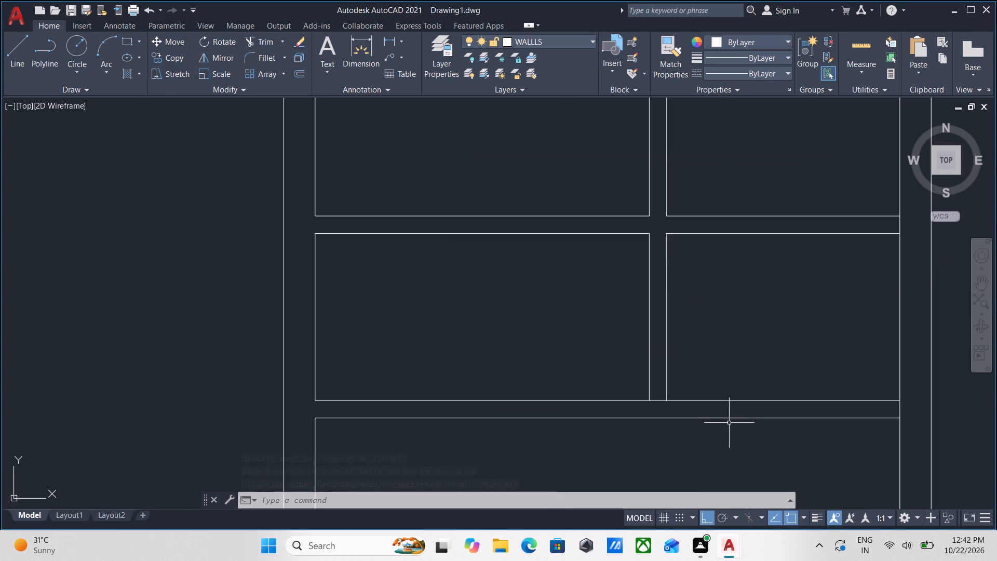
{"action": "middle_click_drag", "start_coordinate": [661, 427], "coordinate": [665, 440]}
{"action": "type", "text": "TR"}
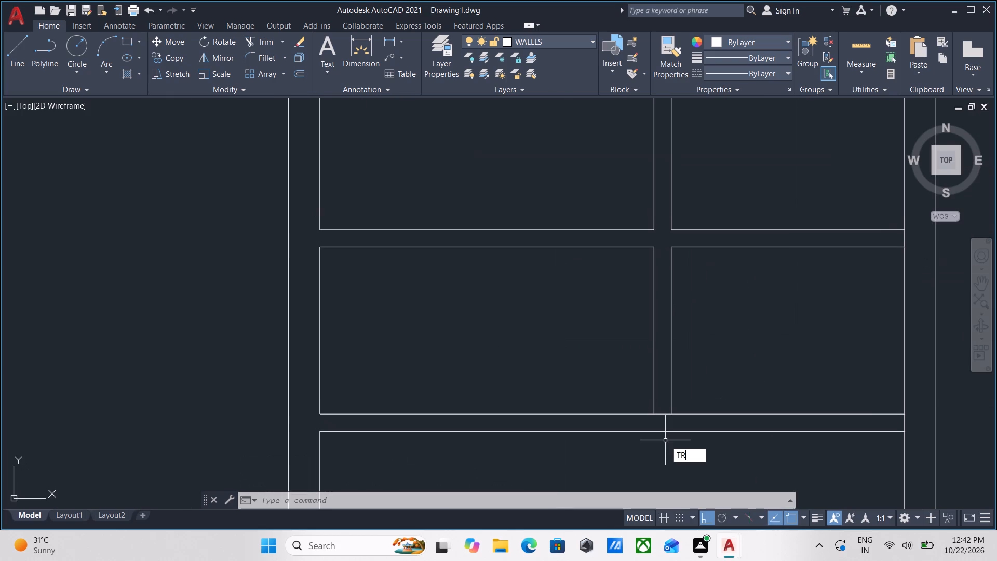
{"action": "key", "text": "Return"}
{"action": "scroll", "coordinate": [665, 435], "scroll_direction": "up", "scroll_amount": 2}
{"action": "left_click_drag", "start_coordinate": [651, 402], "coordinate": [654, 396]}
{"action": "left_click", "coordinate": [656, 358]}
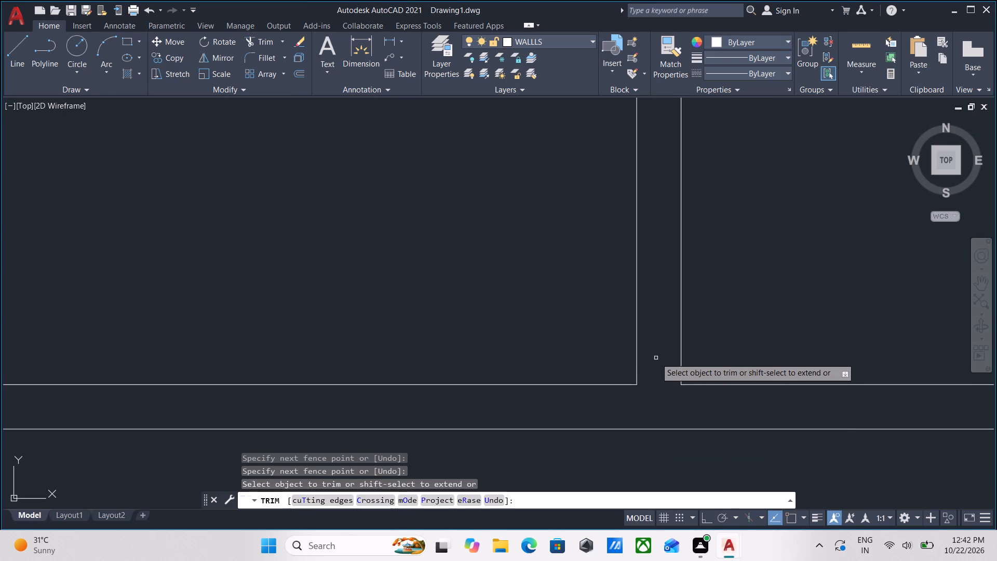
{"action": "key", "text": "Escape"}
Trim the first horizontal partition's lower line between the two vertical partition lines above the 5' deep rooms.
{"action": "scroll", "coordinate": [656, 358], "scroll_direction": "down", "scroll_amount": 2}
{"action": "middle_click_drag", "start_coordinate": [696, 303], "coordinate": [683, 424]}
{"action": "scroll", "coordinate": [688, 375], "scroll_direction": "down", "scroll_amount": 1}
{"action": "middle_click_drag", "start_coordinate": [689, 315], "coordinate": [686, 349]}
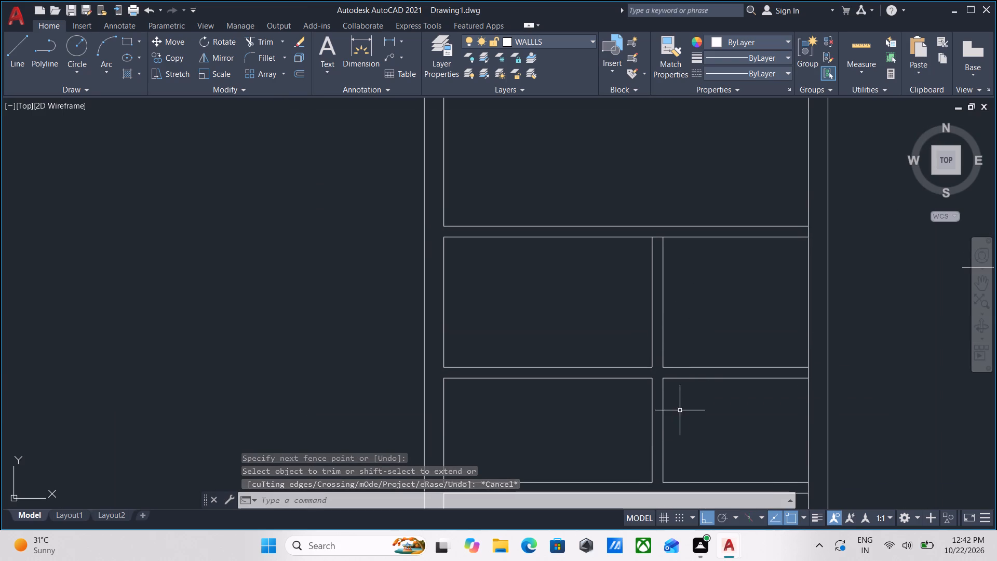
{"action": "scroll", "coordinate": [680, 410], "scroll_direction": "down", "scroll_amount": 1}
{"action": "scroll", "coordinate": [681, 402], "scroll_direction": "up", "scroll_amount": 2}
{"action": "scroll", "coordinate": [685, 345], "scroll_direction": "down", "scroll_amount": 1}
{"action": "middle_click_drag", "start_coordinate": [685, 345], "coordinate": [673, 287]}
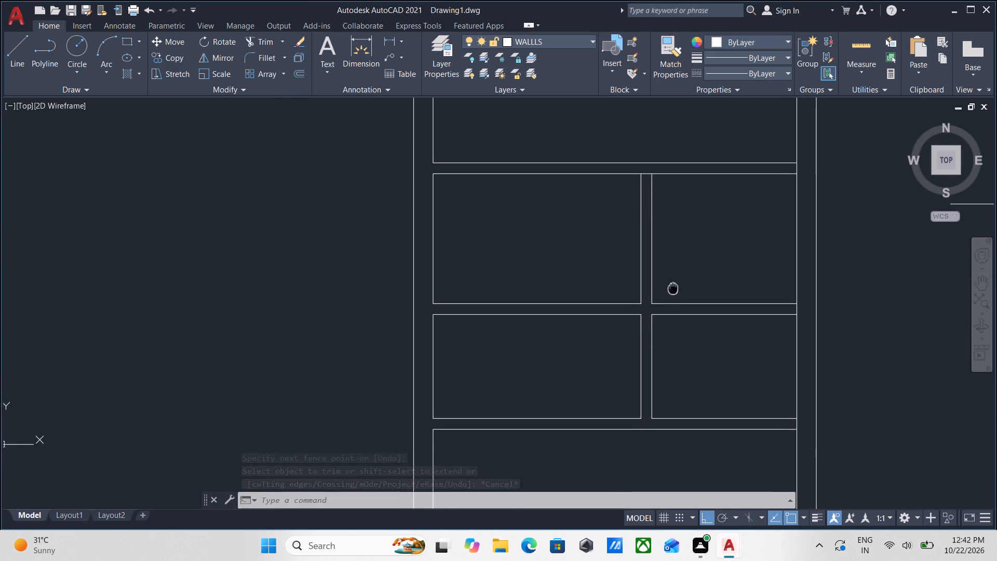
{"action": "middle_click_drag", "start_coordinate": [673, 287], "coordinate": [677, 273]}
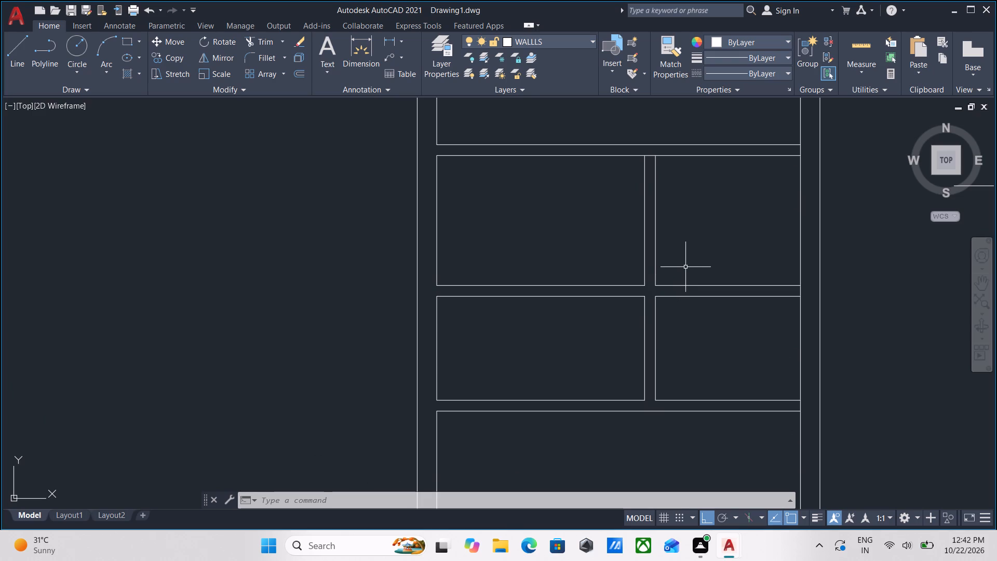
{"action": "middle_click_drag", "start_coordinate": [688, 231], "coordinate": [684, 261]}
{"action": "scroll", "coordinate": [680, 270], "scroll_direction": "down", "scroll_amount": 1}
{"action": "middle_click_drag", "start_coordinate": [679, 270], "coordinate": [679, 271]}
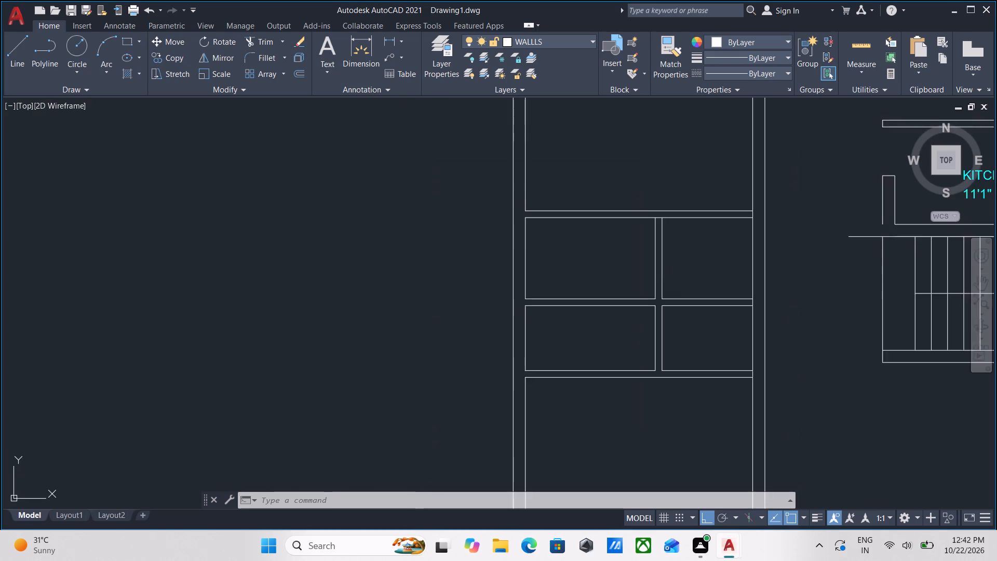
{"action": "middle_click_drag", "start_coordinate": [679, 271], "coordinate": [676, 288]}
{"action": "middle_click_drag", "start_coordinate": [666, 265], "coordinate": [669, 296]}
{"action": "type", "text": "TR"}
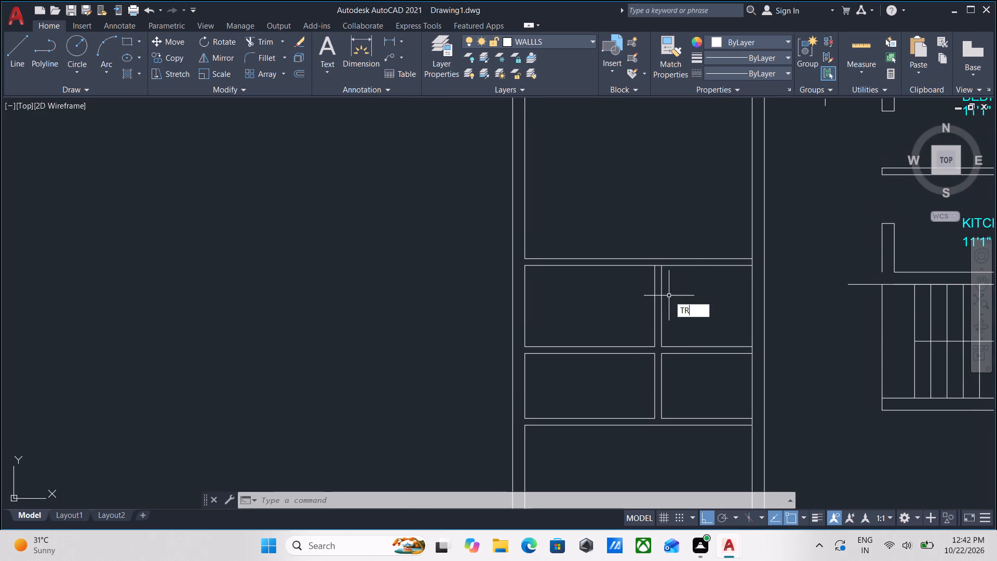
{"action": "key", "text": "Return"}
{"action": "scroll", "coordinate": [654, 272], "scroll_direction": "up", "scroll_amount": 3}
{"action": "left_click", "coordinate": [674, 264]}
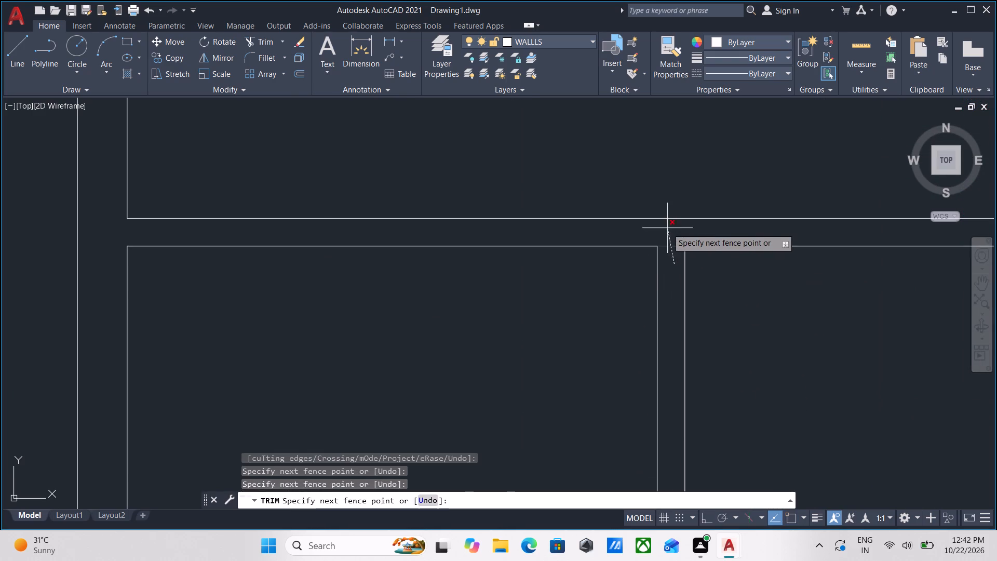
{"action": "left_click", "coordinate": [667, 228]}
{"action": "key", "text": "Escape"}
Offset the plan's bottom outer wall line 9" inward to form the bottom wall's inner line.
{"action": "scroll", "coordinate": [674, 233], "scroll_direction": "down", "scroll_amount": 4}
{"action": "middle_click_drag", "start_coordinate": [705, 272], "coordinate": [698, 233]}
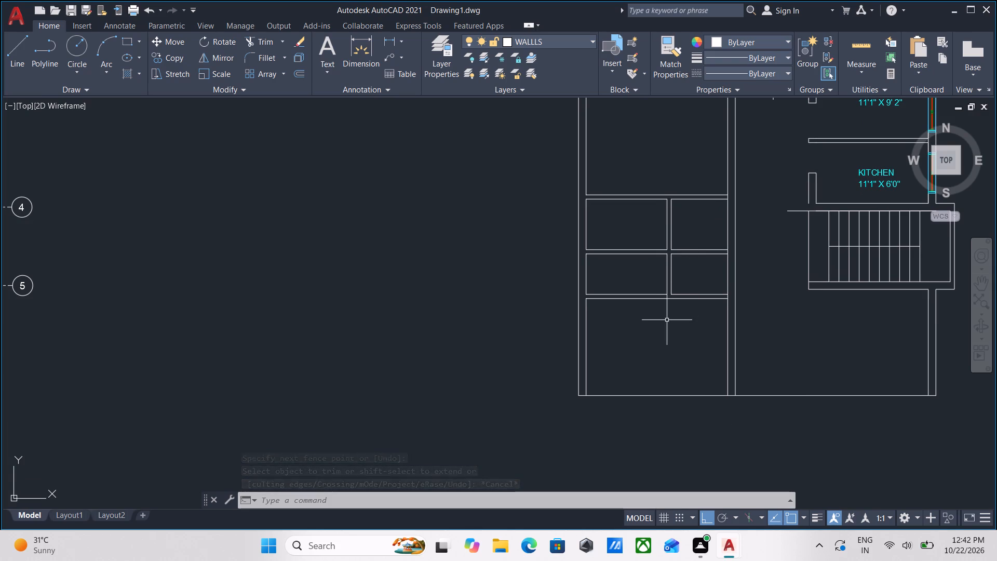
{"action": "middle_click_drag", "start_coordinate": [667, 320], "coordinate": [670, 288]}
{"action": "scroll", "coordinate": [666, 309], "scroll_direction": "down", "scroll_amount": 1}
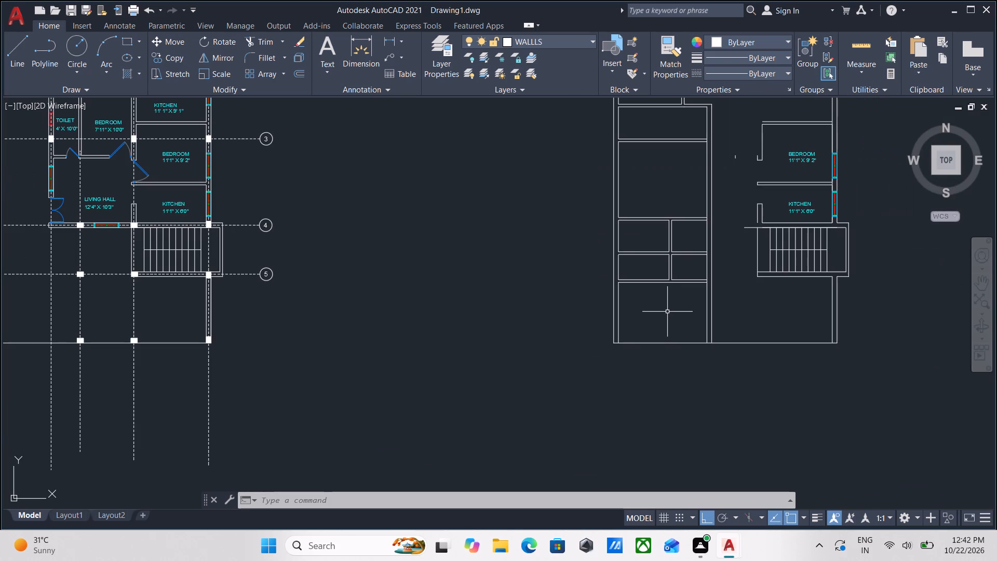
{"action": "scroll", "coordinate": [667, 312], "scroll_direction": "down", "scroll_amount": 1}
{"action": "left_click", "coordinate": [672, 341]}
{"action": "left_click", "coordinate": [666, 323]}
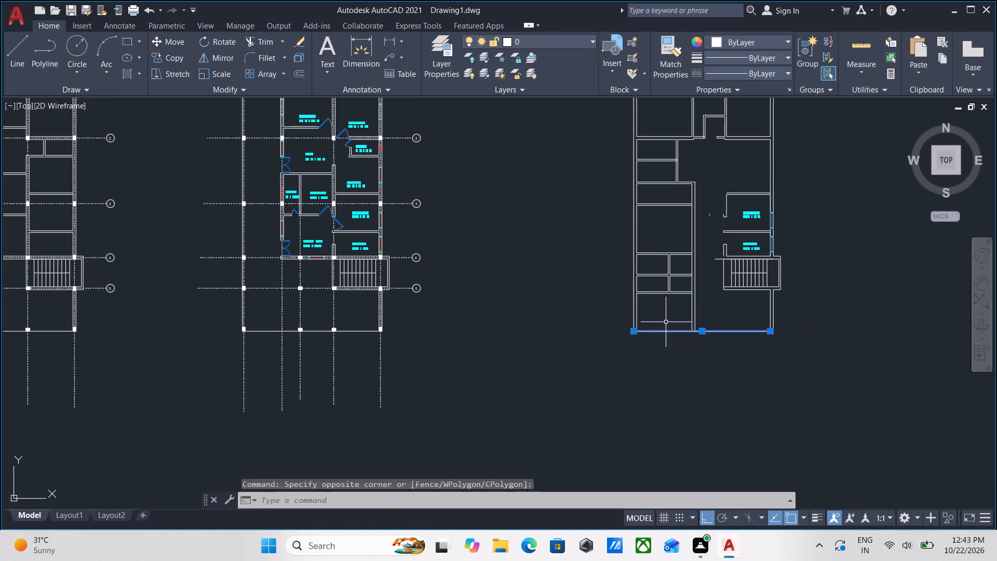
{"action": "middle_click_drag", "start_coordinate": [666, 326], "coordinate": [665, 344]}
{"action": "key", "text": "o"}
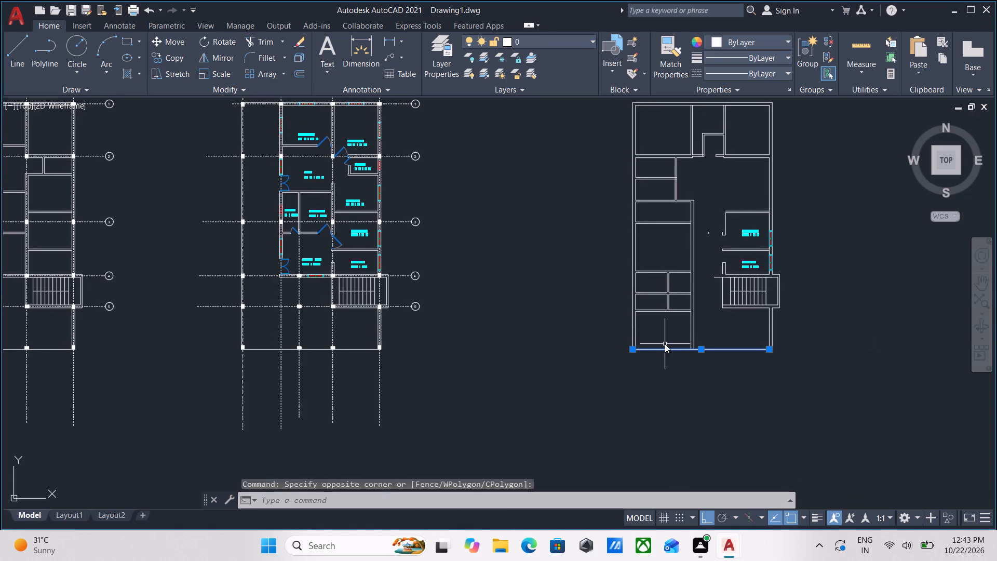
{"action": "key", "text": "Return"}
{"action": "scroll", "coordinate": [668, 350], "scroll_direction": "up", "scroll_amount": 2}
{"action": "left_click", "coordinate": [694, 346]}
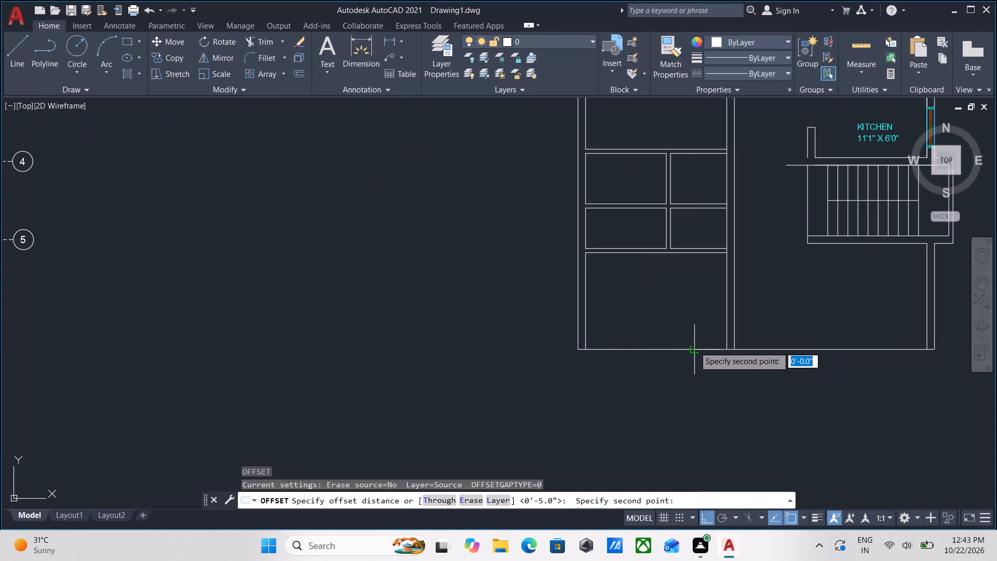
{"action": "left_click", "coordinate": [694, 325]}
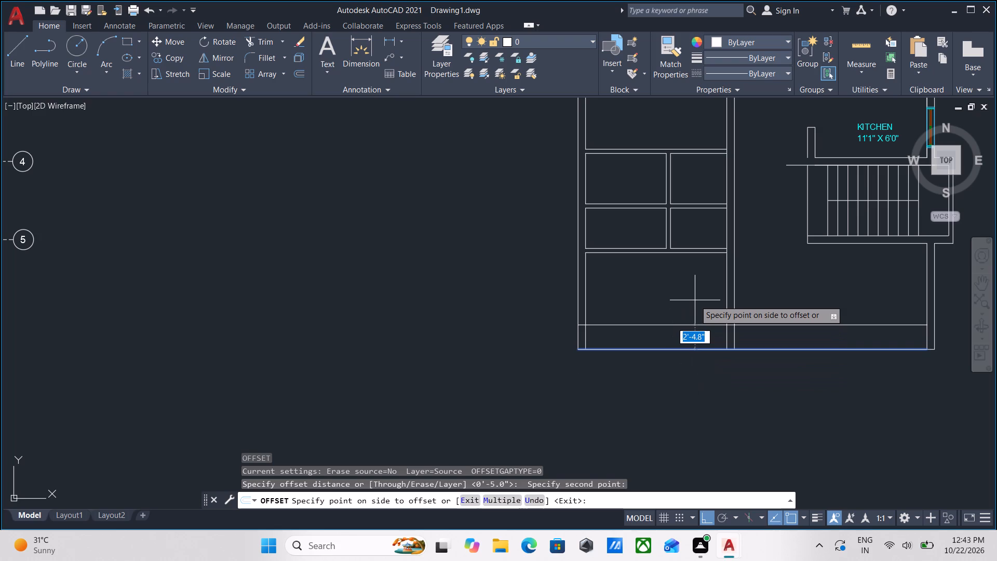
{"action": "key", "text": "9"}
{"action": "key", "text": "Return"}
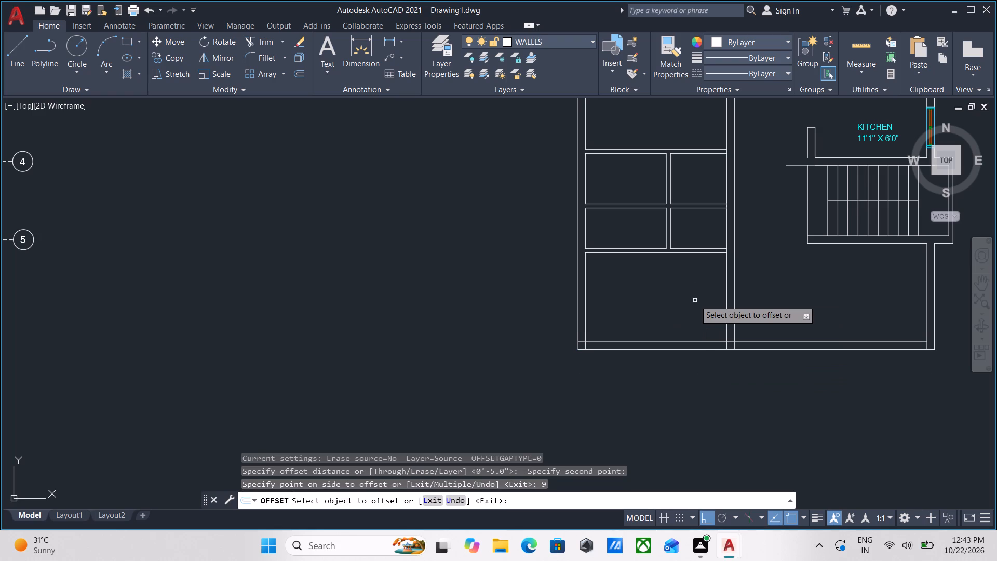
{"action": "key", "text": "Escape"}
Trim the overlapping inner wall lines at the plan's bottom-left corner to clean the 9" wall corner.
{"action": "type", "text": "TR"}
{"action": "key", "text": "Return"}
{"action": "scroll", "coordinate": [582, 345], "scroll_direction": "up", "scroll_amount": 5}
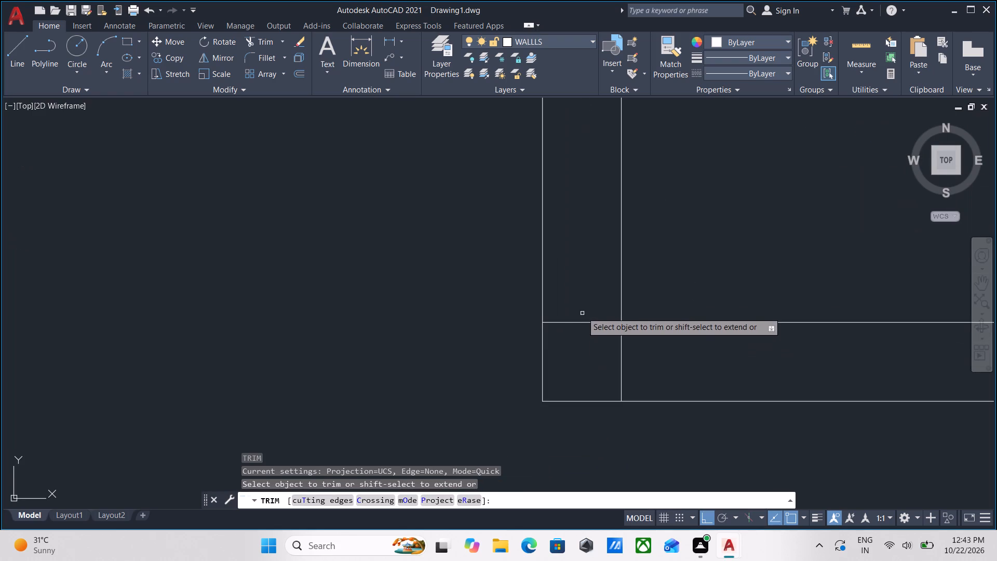
{"action": "left_click", "coordinate": [580, 302]}
{"action": "left_click", "coordinate": [584, 379]}
{"action": "left_click", "coordinate": [592, 362]}
{"action": "left_click", "coordinate": [729, 371]}
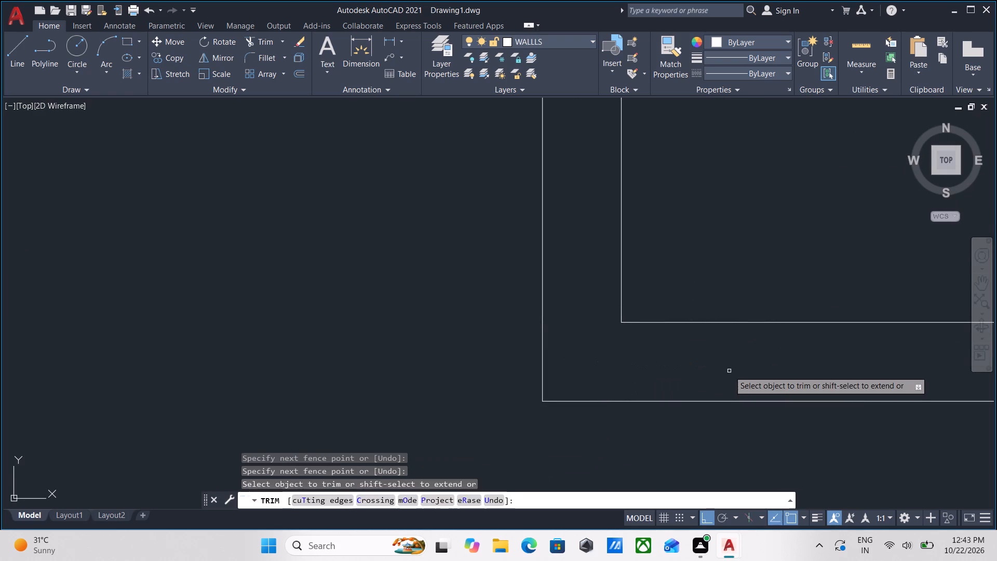
{"action": "scroll", "coordinate": [731, 367], "scroll_direction": "down", "scroll_amount": 3}
{"action": "key", "text": "Escape"}
Trim both lines of the long interior 9" vertical wall where they run through the bottom outer wall.
{"action": "scroll", "coordinate": [800, 380], "scroll_direction": "down", "scroll_amount": 1}
{"action": "middle_click_drag", "start_coordinate": [798, 380], "coordinate": [524, 359]}
{"action": "scroll", "coordinate": [714, 357], "scroll_direction": "up", "scroll_amount": 2}
{"action": "middle_click_drag", "start_coordinate": [710, 343], "coordinate": [717, 356]}
{"action": "type", "text": "TR"}
{"action": "key", "text": "Return"}
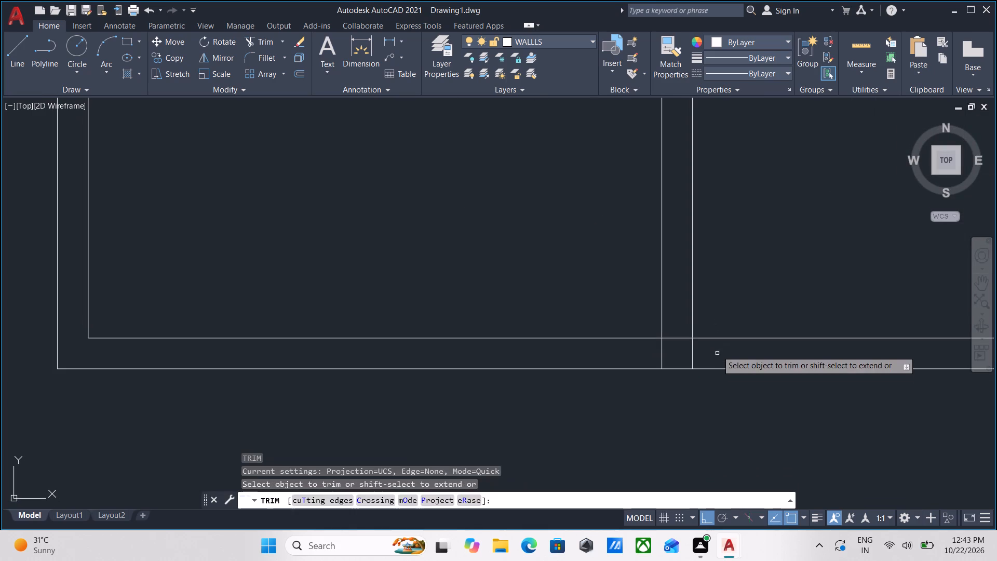
{"action": "left_click", "coordinate": [717, 350]}
{"action": "left_click", "coordinate": [576, 349]}
{"action": "scroll", "coordinate": [582, 351], "scroll_direction": "down", "scroll_amount": 3}
{"action": "scroll", "coordinate": [613, 411], "scroll_direction": "down", "scroll_amount": 1}
{"action": "middle_click_drag", "start_coordinate": [613, 411], "coordinate": [622, 432]}
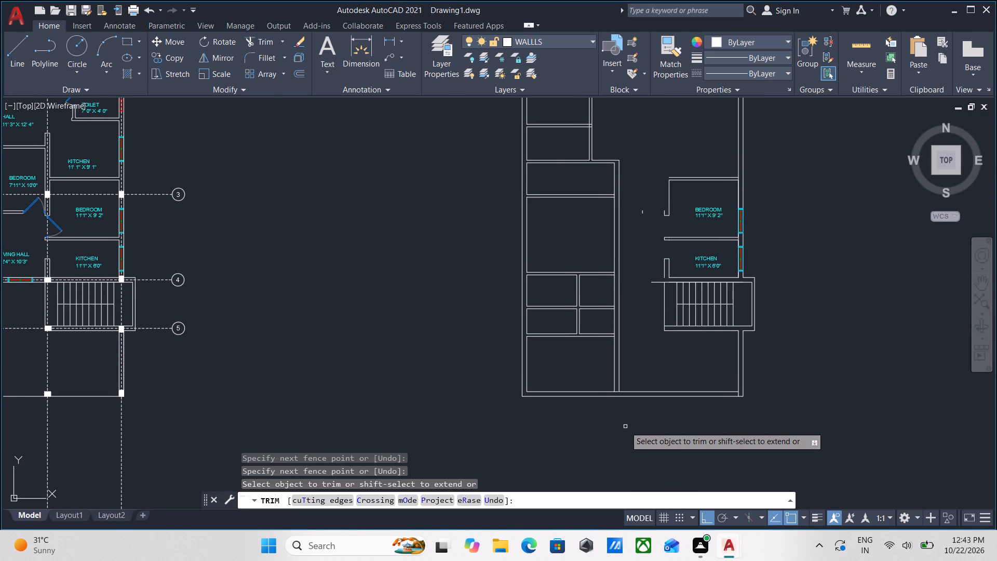
{"action": "middle_click_drag", "start_coordinate": [625, 417], "coordinate": [626, 427]}
{"action": "scroll", "coordinate": [625, 417], "scroll_direction": "down", "scroll_amount": 1}
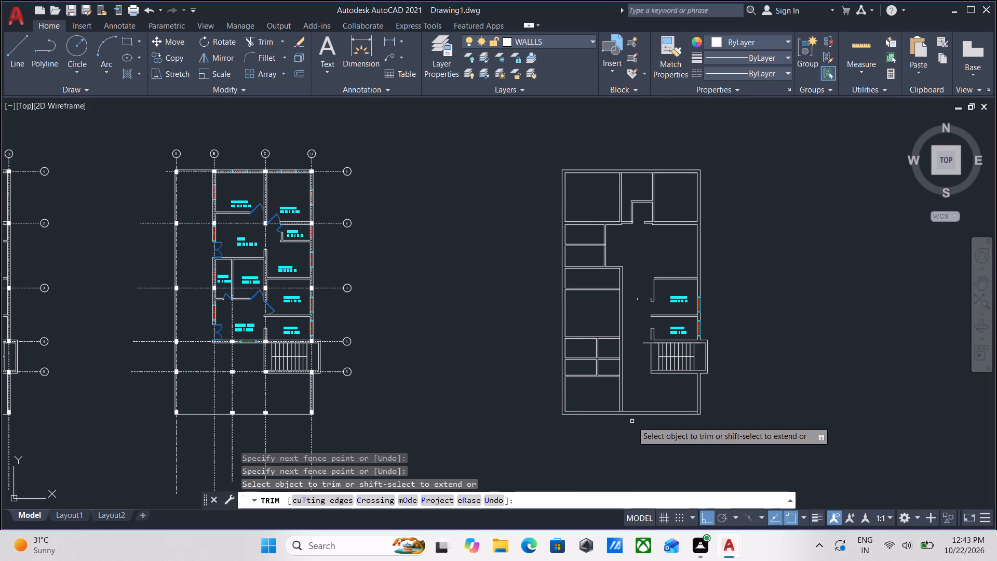
{"action": "scroll", "coordinate": [632, 421], "scroll_direction": "up", "scroll_amount": 2}
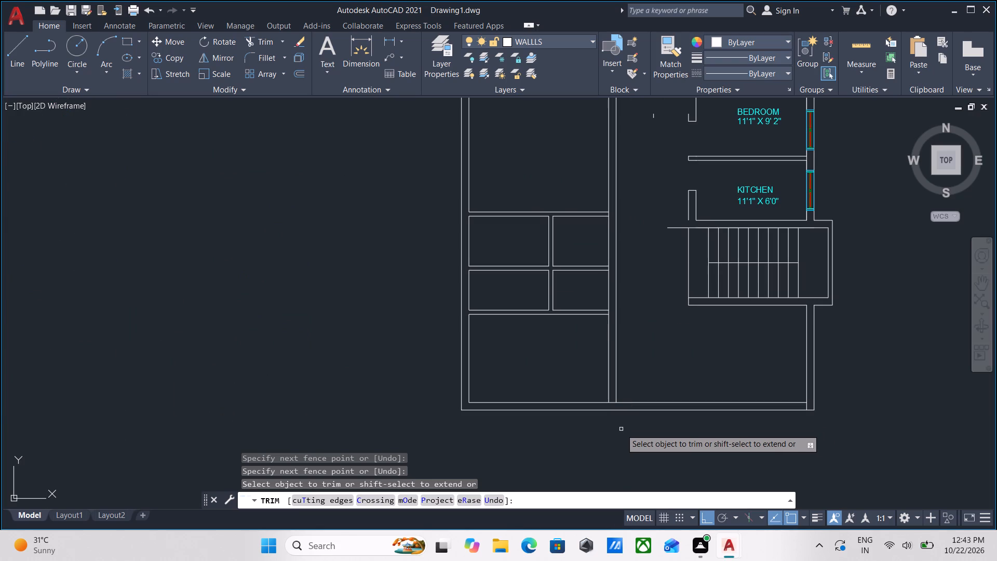
{"action": "key", "text": "Escape"}
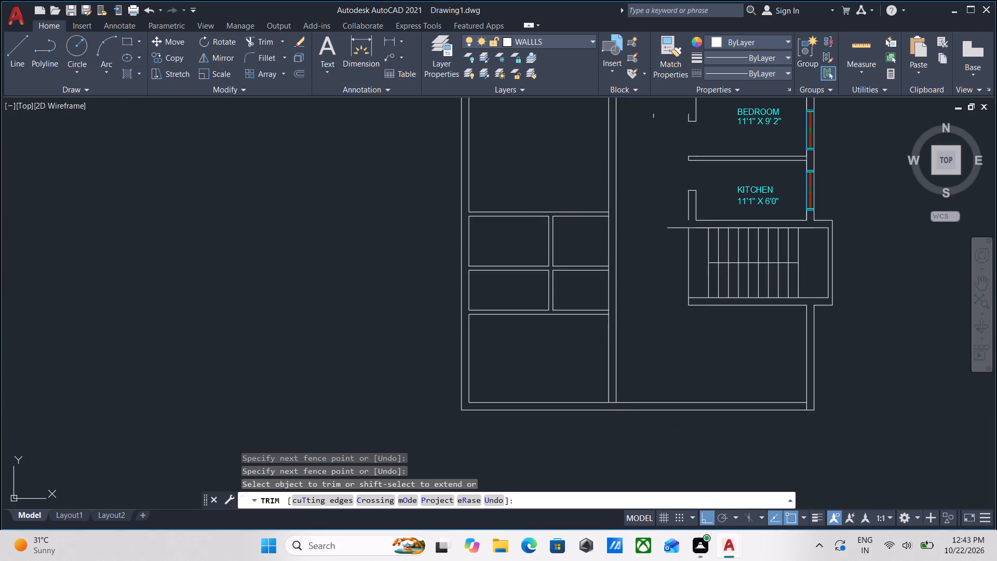
Extend the stair-side line of the long interior 9" vertical wall down to the bottom outer wall line.
{"action": "scroll", "coordinate": [615, 416], "scroll_direction": "up", "scroll_amount": 1}
{"action": "type", "text": "EX"}
{"action": "key", "text": "Return"}
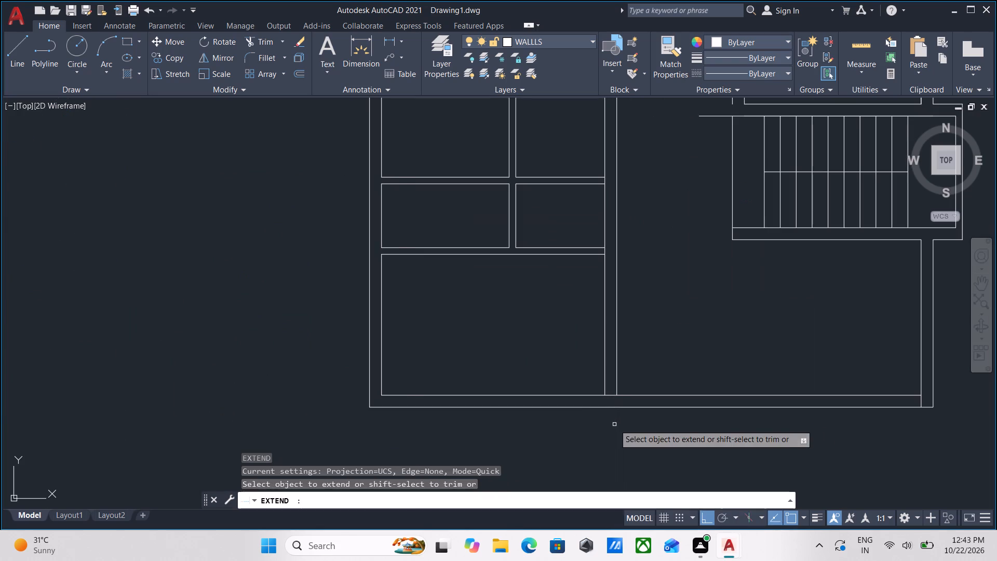
{"action": "left_click", "coordinate": [616, 386]}
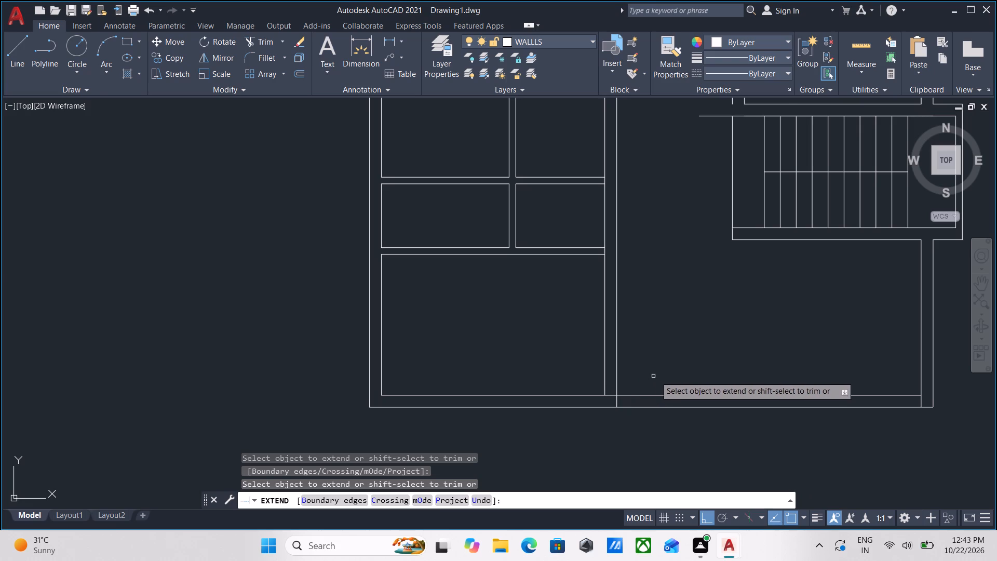
{"action": "scroll", "coordinate": [657, 376], "scroll_direction": "down", "scroll_amount": 2}
{"action": "middle_click_drag", "start_coordinate": [694, 374], "coordinate": [637, 385]}
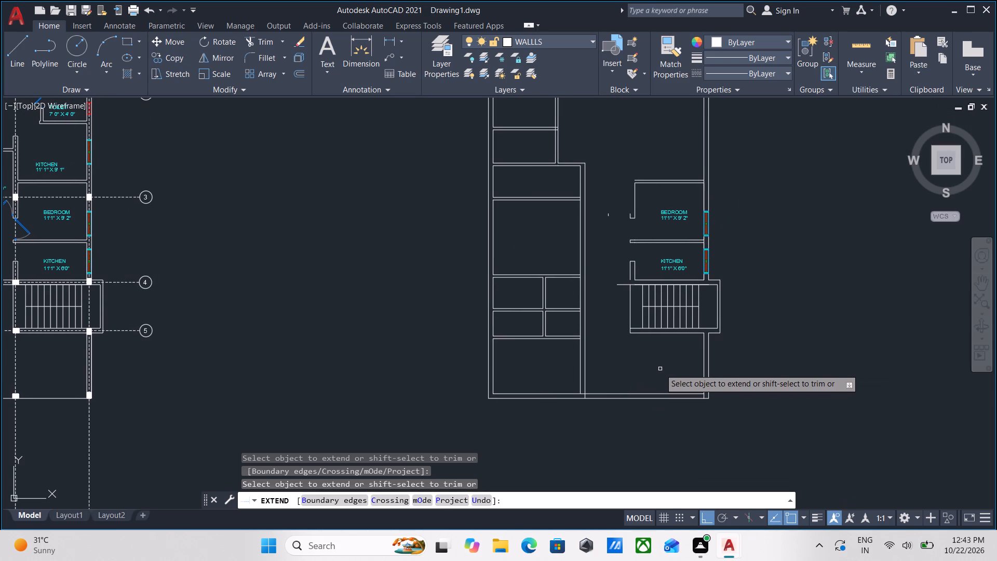
{"action": "middle_click_drag", "start_coordinate": [680, 350], "coordinate": [683, 358]}
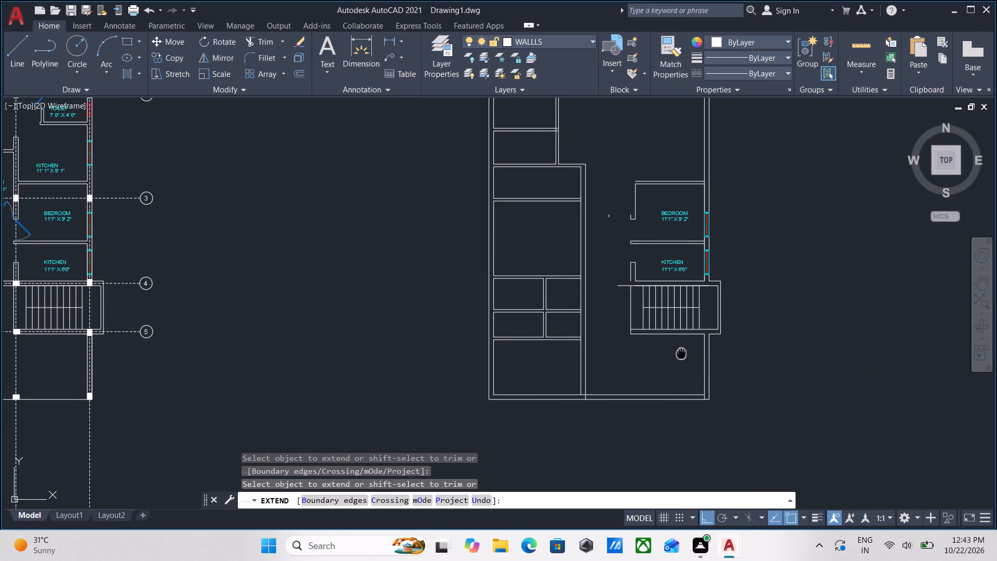
{"action": "middle_click_drag", "start_coordinate": [683, 358], "coordinate": [685, 375]}
{"action": "scroll", "coordinate": [643, 416], "scroll_direction": "up", "scroll_amount": 2}
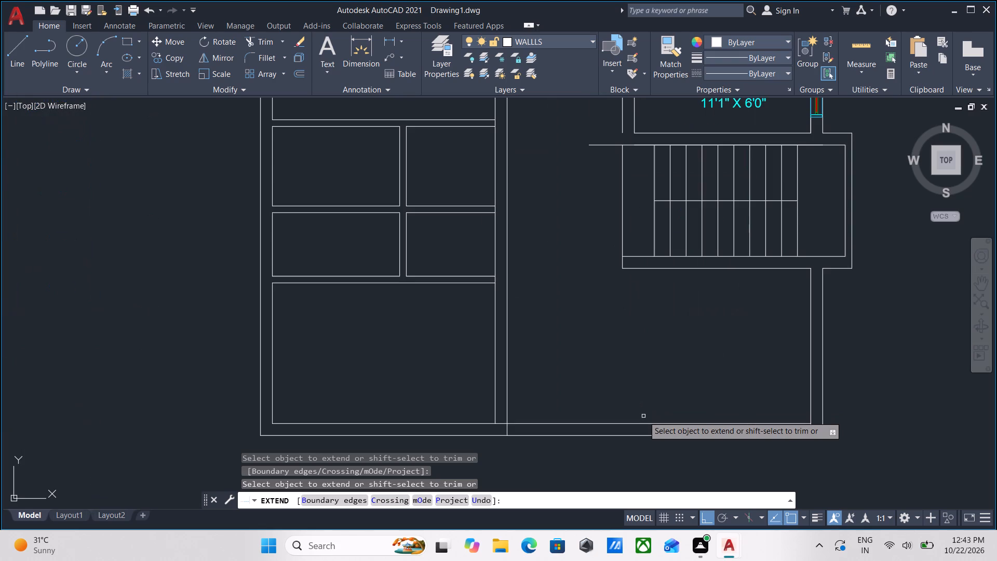
{"action": "key", "text": "Escape"}
Trim away the bottom wall's inner line beyond the long interior wall and the outer side wall's inner line below the staircase.
{"action": "type", "text": "TR"}
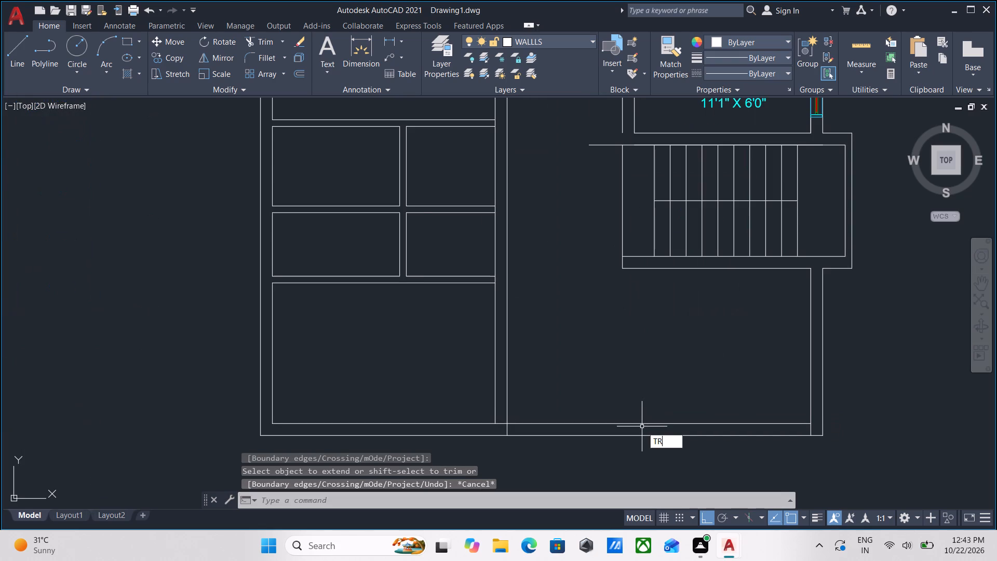
{"action": "key", "text": "Return"}
{"action": "left_click", "coordinate": [647, 433]}
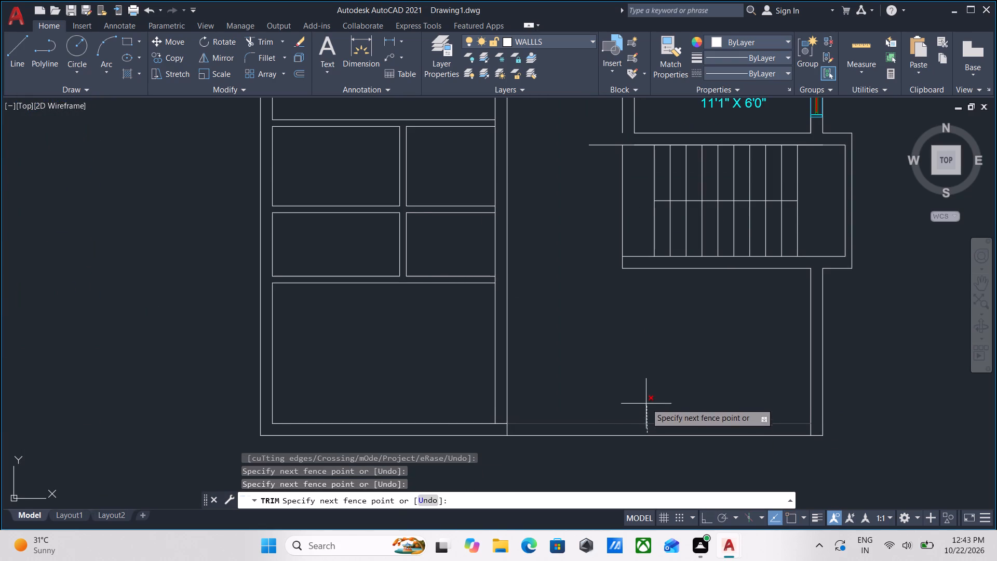
{"action": "left_click", "coordinate": [646, 402]}
{"action": "left_click", "coordinate": [818, 366]}
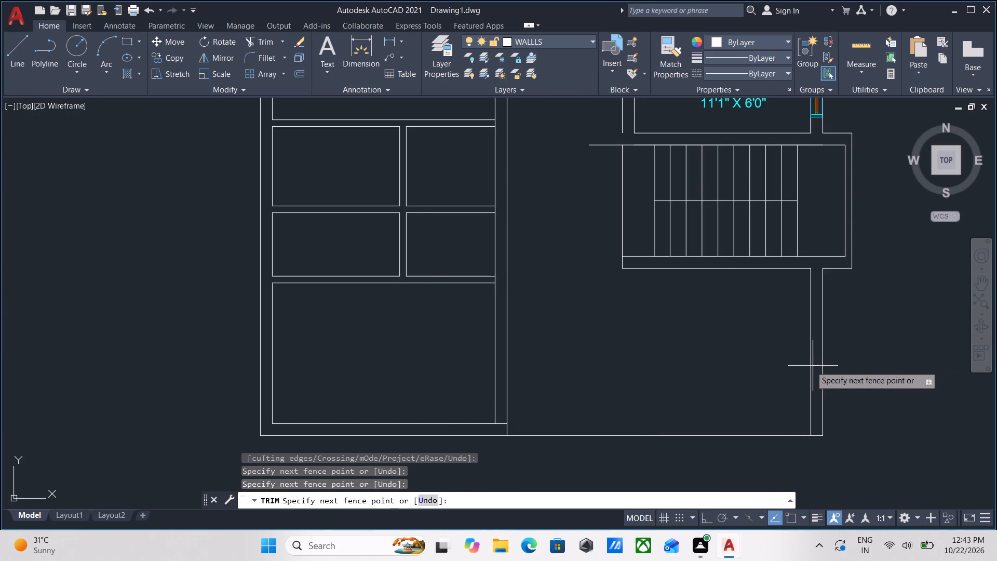
{"action": "left_click", "coordinate": [791, 362]}
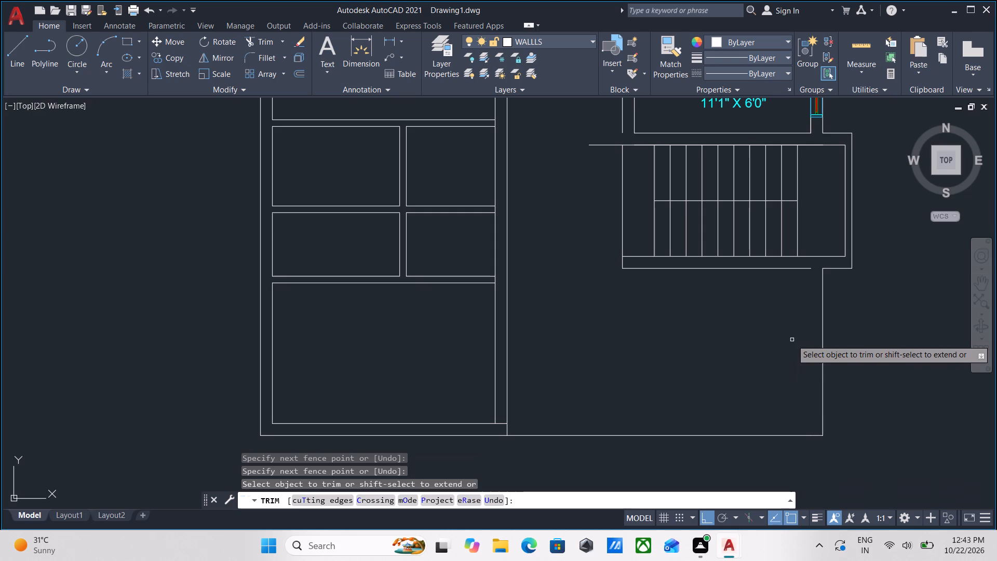
{"action": "key", "text": "Escape"}
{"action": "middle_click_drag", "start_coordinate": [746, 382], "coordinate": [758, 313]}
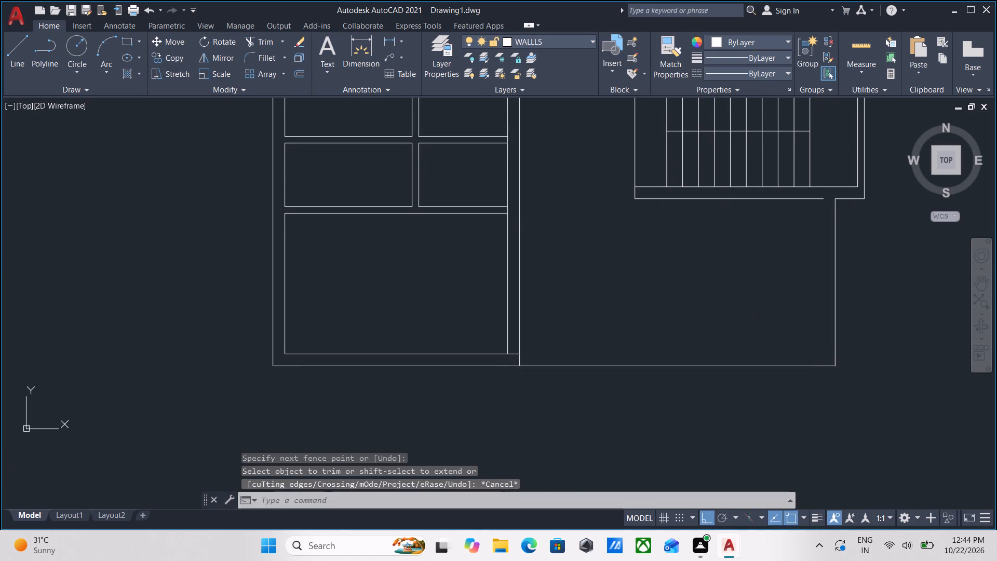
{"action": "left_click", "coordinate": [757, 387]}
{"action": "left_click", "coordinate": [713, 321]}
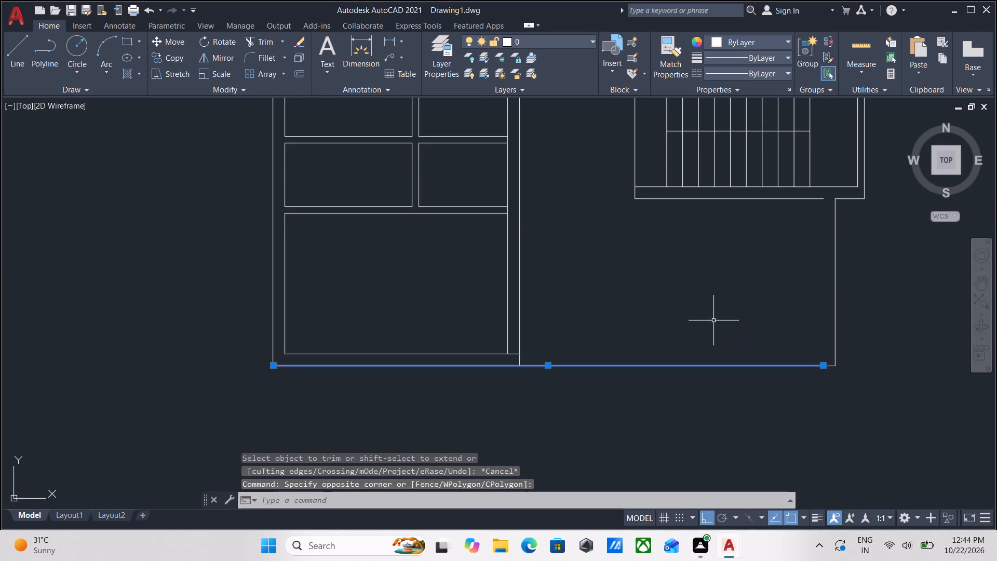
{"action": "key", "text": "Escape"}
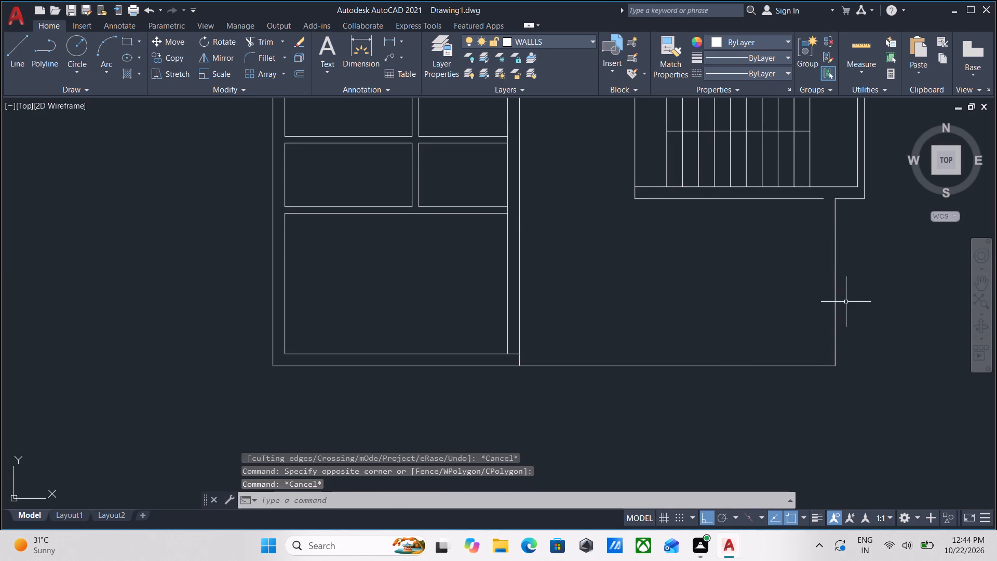
Offset the outer side wall line below the staircase 2" inward to form a thin wall.
{"action": "left_click", "coordinate": [878, 297]}
{"action": "left_click", "coordinate": [818, 288]}
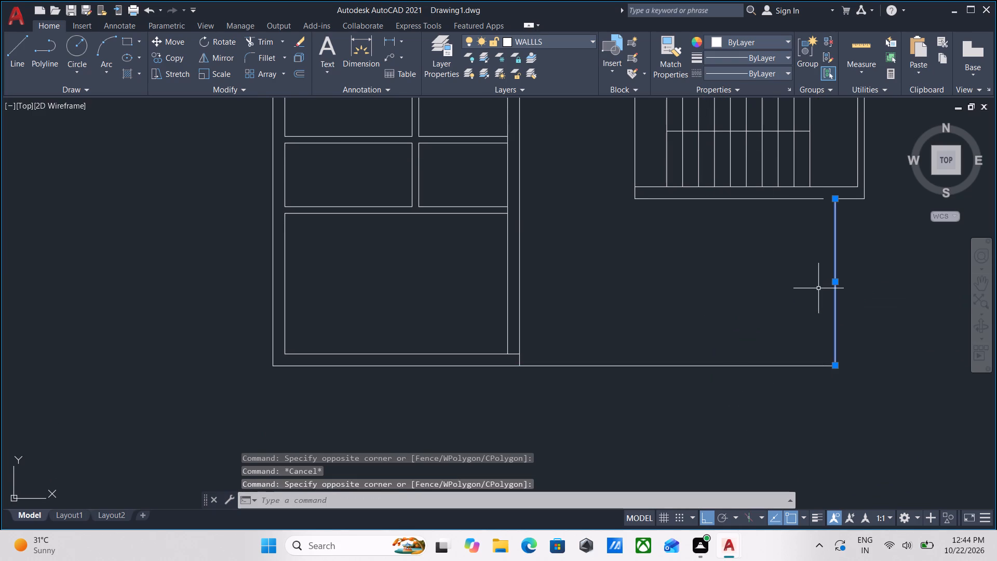
{"action": "key", "text": "o"}
{"action": "key", "text": "Return"}
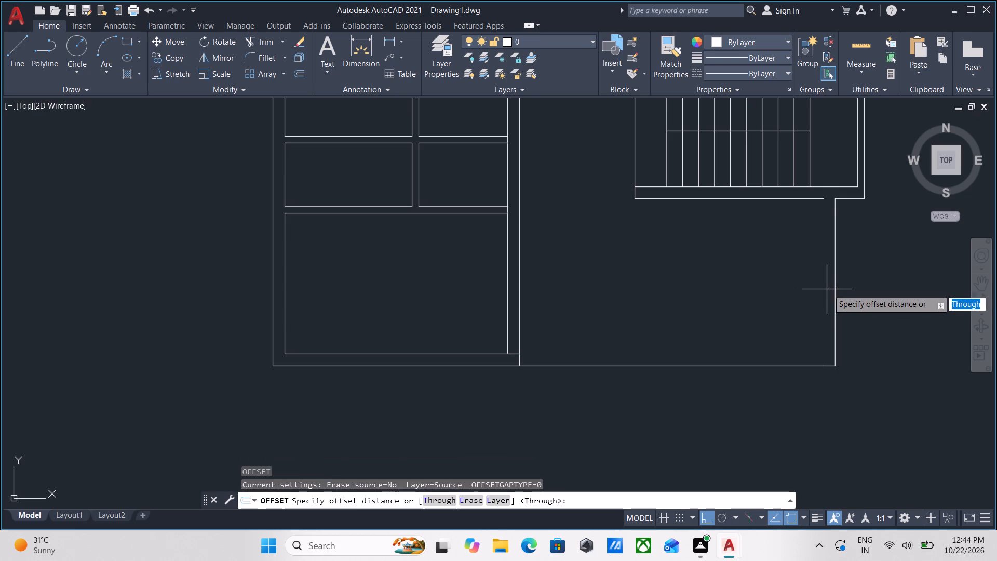
{"action": "left_click", "coordinate": [834, 279]}
{"action": "left_click", "coordinate": [808, 279]}
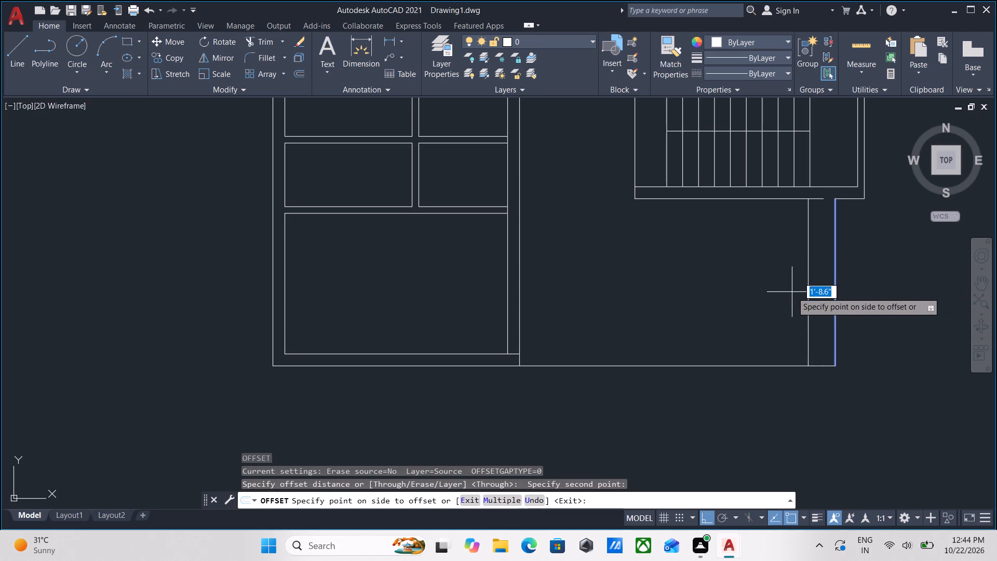
{"action": "key", "text": "2"}
{"action": "key", "text": "shift+quotedbl"}
{"action": "key", "text": "Return"}
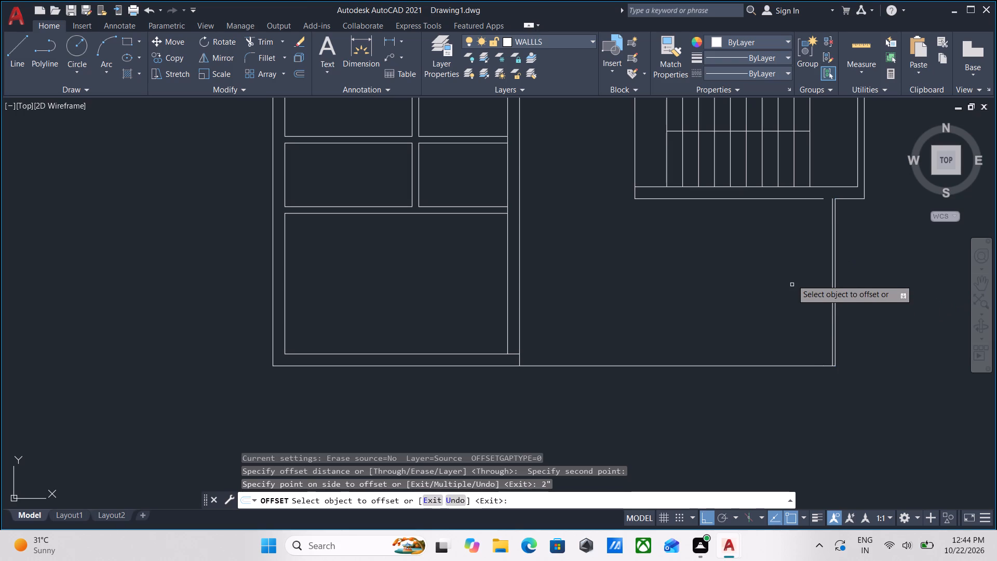
{"action": "left_click", "coordinate": [763, 364]}
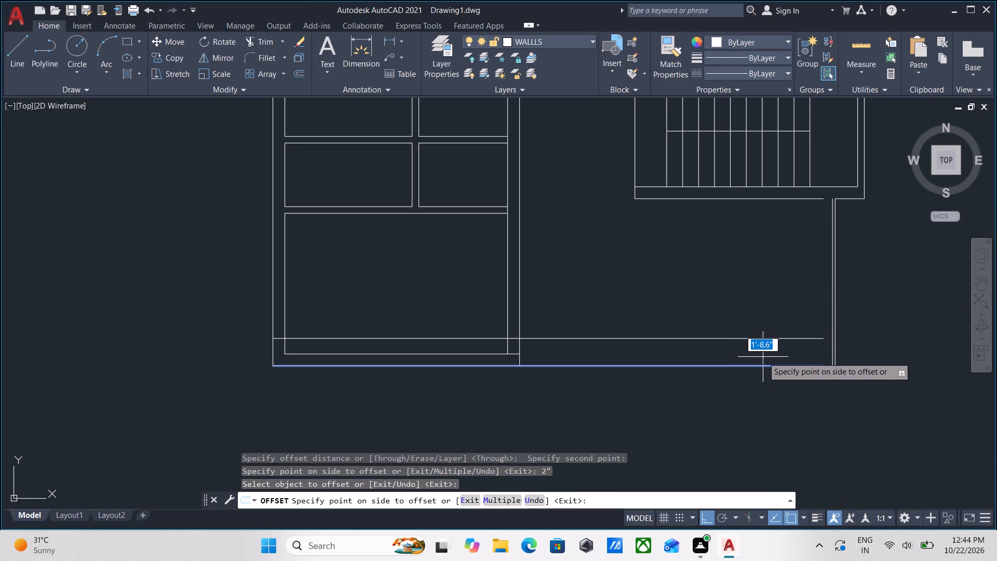
{"action": "key", "text": "Escape"}
Extend the lower line of the staircase's bottom wall across the gap to the thin 2" side wall.
{"action": "middle_click_drag", "start_coordinate": [805, 237], "coordinate": [804, 289]}
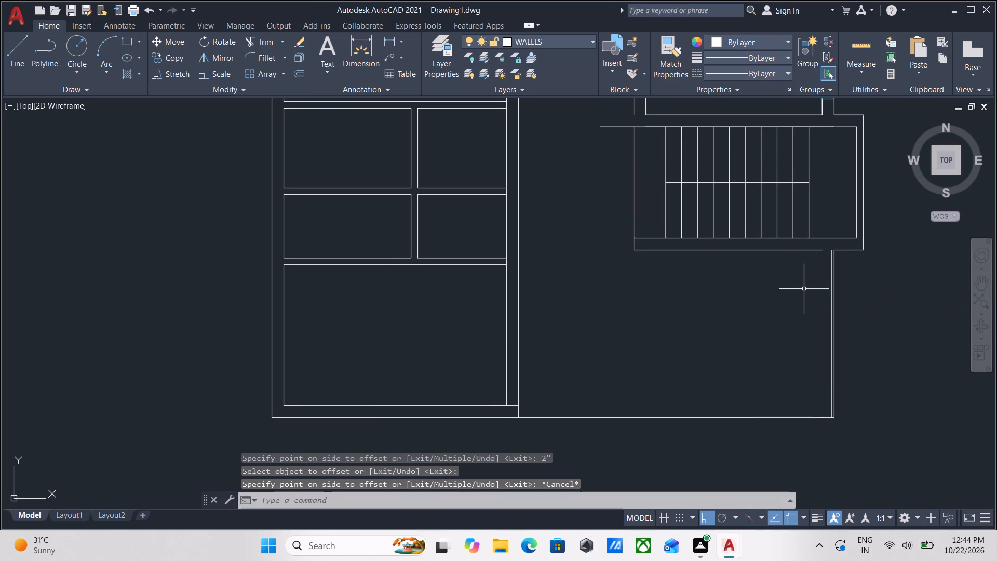
{"action": "middle_click_drag", "start_coordinate": [806, 301], "coordinate": [806, 348]}
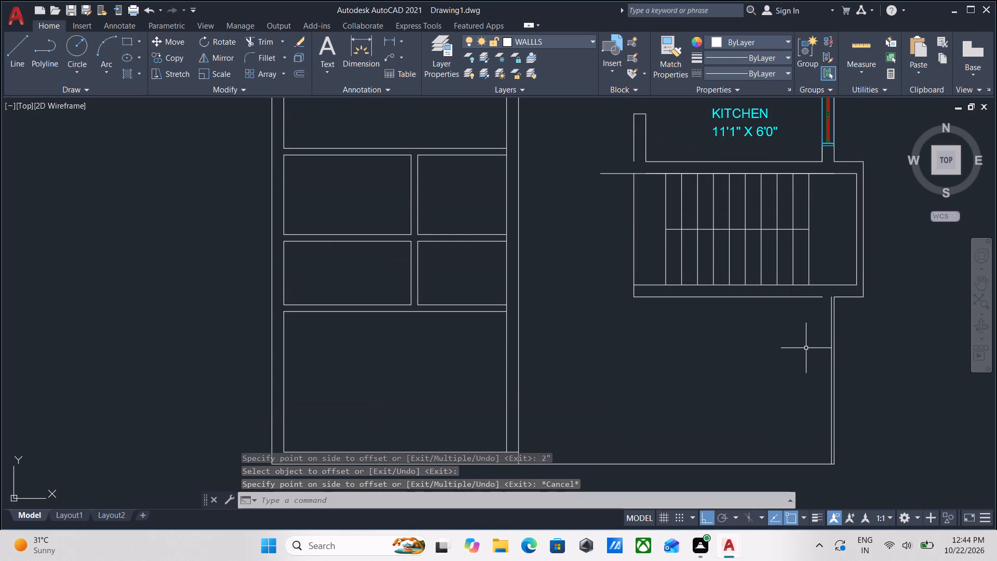
{"action": "type", "text": "EX"}
{"action": "key", "text": "Return"}
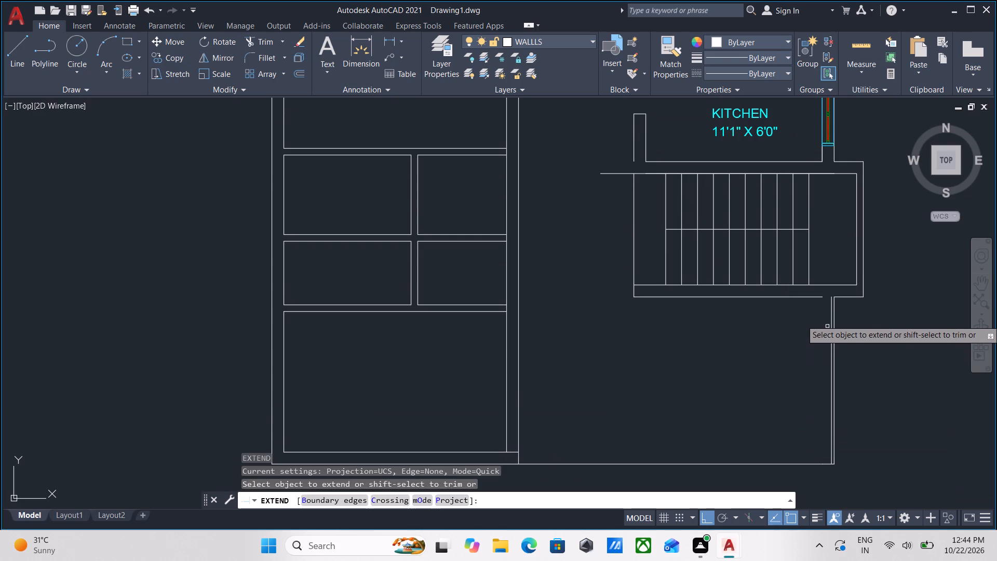
{"action": "left_click", "coordinate": [817, 297]}
{"action": "scroll", "coordinate": [825, 333], "scroll_direction": "down", "scroll_amount": 1}
{"action": "middle_click_drag", "start_coordinate": [825, 333], "coordinate": [818, 289]}
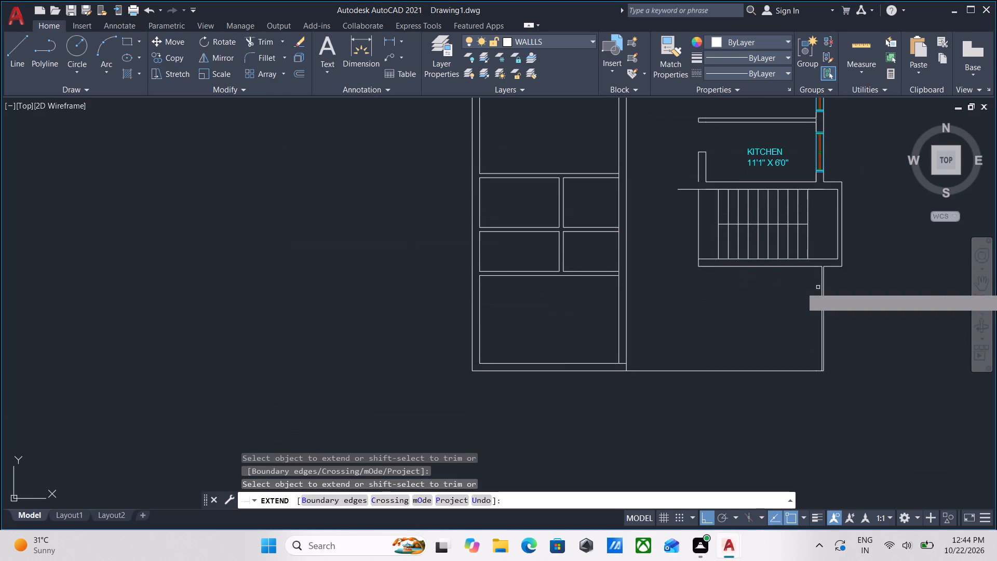
{"action": "scroll", "coordinate": [833, 329], "scroll_direction": "up", "scroll_amount": 2}
{"action": "key", "text": "Escape"}
Examine the thin side wall below the staircase and compare the plan's lower end with the neighbouring original plan.
{"action": "scroll", "coordinate": [807, 349], "scroll_direction": "up", "scroll_amount": 2}
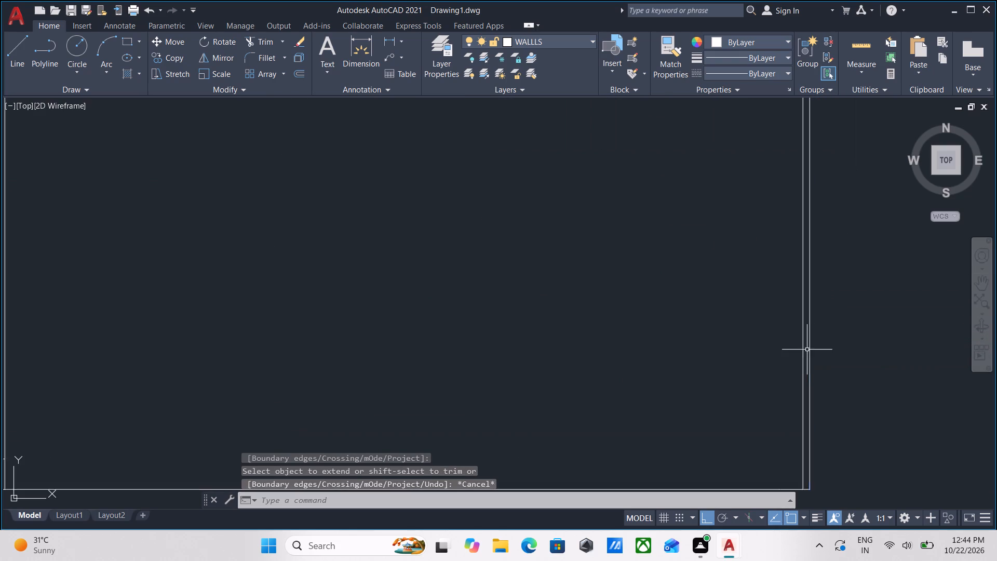
{"action": "left_click", "coordinate": [807, 350]}
{"action": "left_click", "coordinate": [770, 326]}
{"action": "scroll", "coordinate": [772, 322], "scroll_direction": "down", "scroll_amount": 3}
{"action": "middle_click_drag", "start_coordinate": [772, 322], "coordinate": [835, 332]}
{"action": "scroll", "coordinate": [835, 332], "scroll_direction": "up", "scroll_amount": 1}
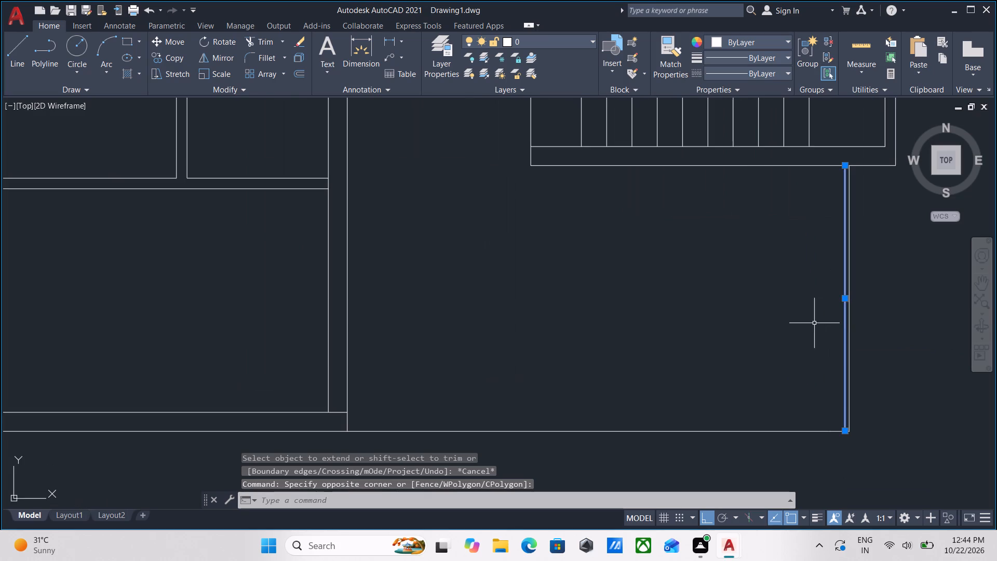
{"action": "scroll", "coordinate": [814, 323], "scroll_direction": "down", "scroll_amount": 1}
{"action": "middle_click_drag", "start_coordinate": [814, 323], "coordinate": [817, 330]}
{"action": "key", "text": "Escape"}
{"action": "scroll", "coordinate": [816, 330], "scroll_direction": "down", "scroll_amount": 1}
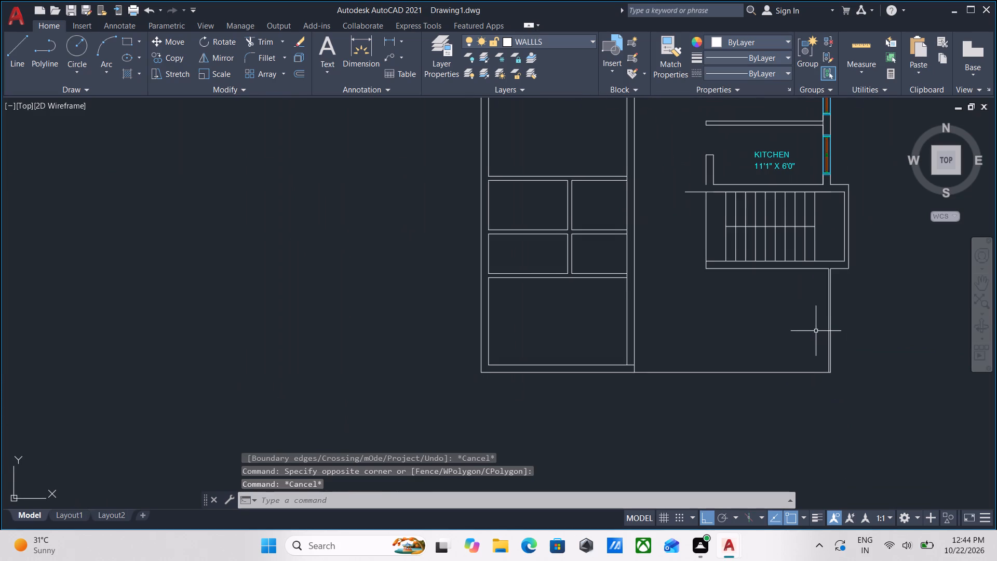
{"action": "middle_click_drag", "start_coordinate": [820, 337], "coordinate": [834, 331]}
{"action": "scroll", "coordinate": [834, 262], "scroll_direction": "down", "scroll_amount": 1}
{"action": "middle_click_drag", "start_coordinate": [834, 263], "coordinate": [837, 317]}
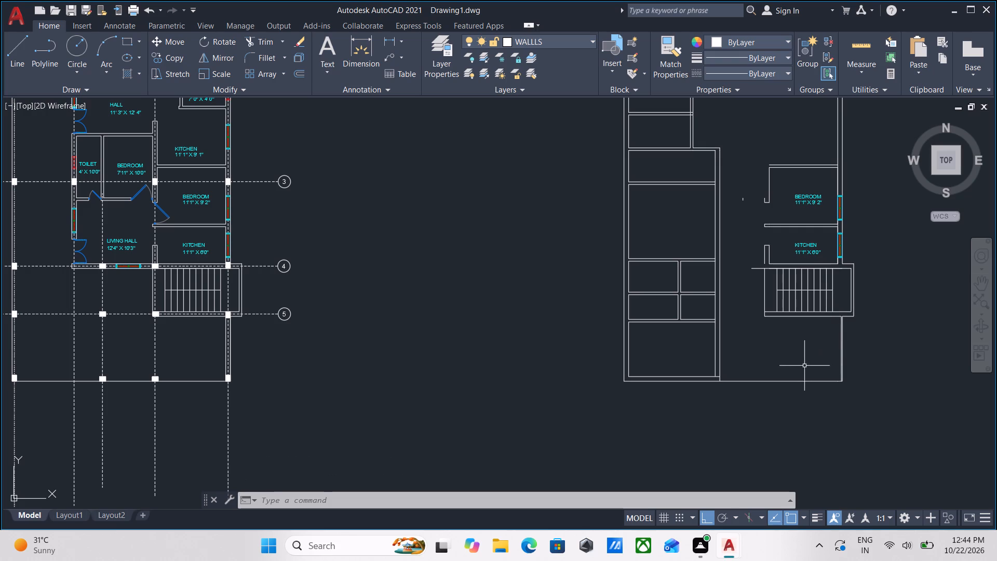
{"action": "middle_click_drag", "start_coordinate": [803, 362], "coordinate": [807, 317]}
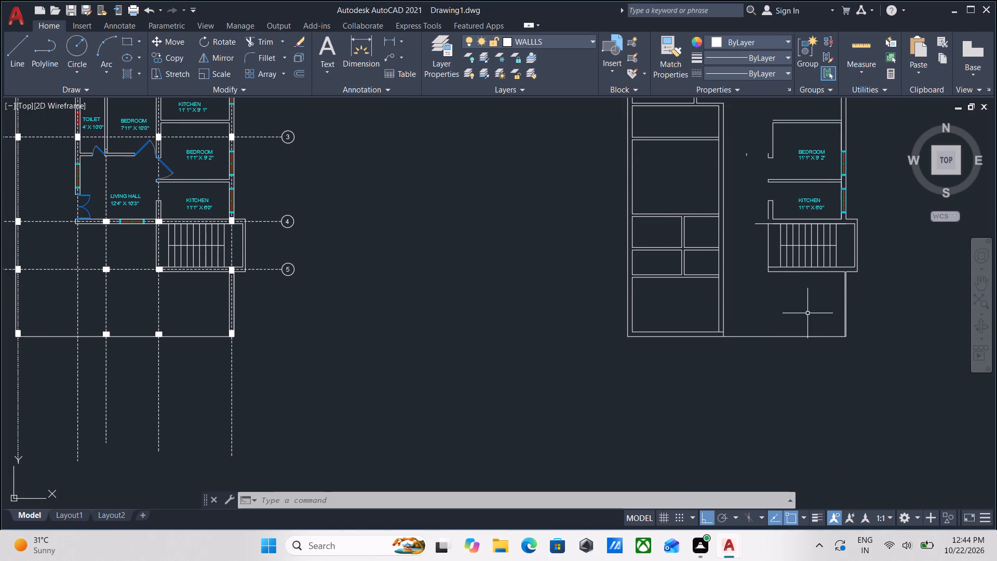
{"action": "middle_click_drag", "start_coordinate": [790, 306], "coordinate": [795, 321]}
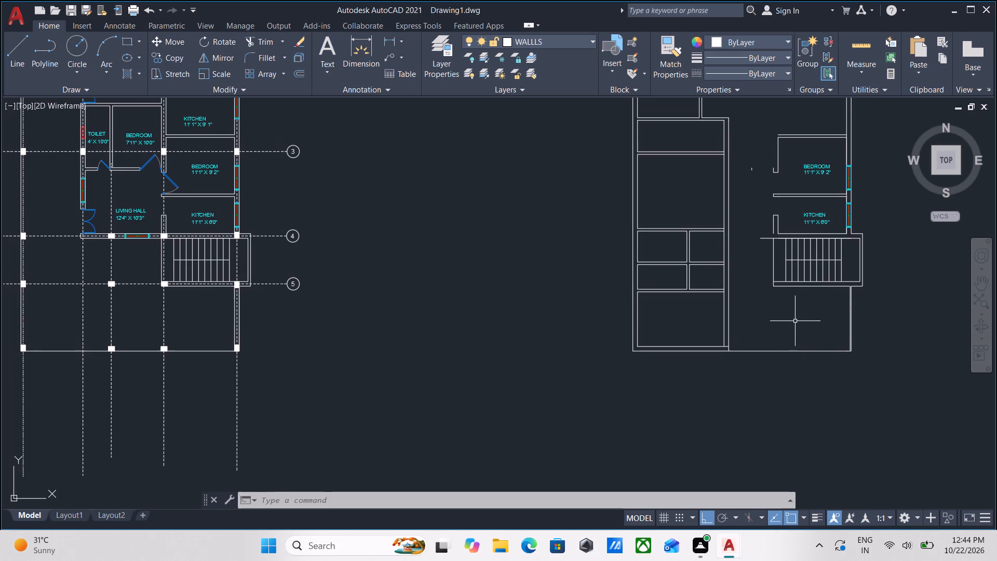
{"action": "scroll", "coordinate": [795, 321], "scroll_direction": "up", "scroll_amount": 1}
{"action": "middle_click_drag", "start_coordinate": [804, 333], "coordinate": [810, 340]}
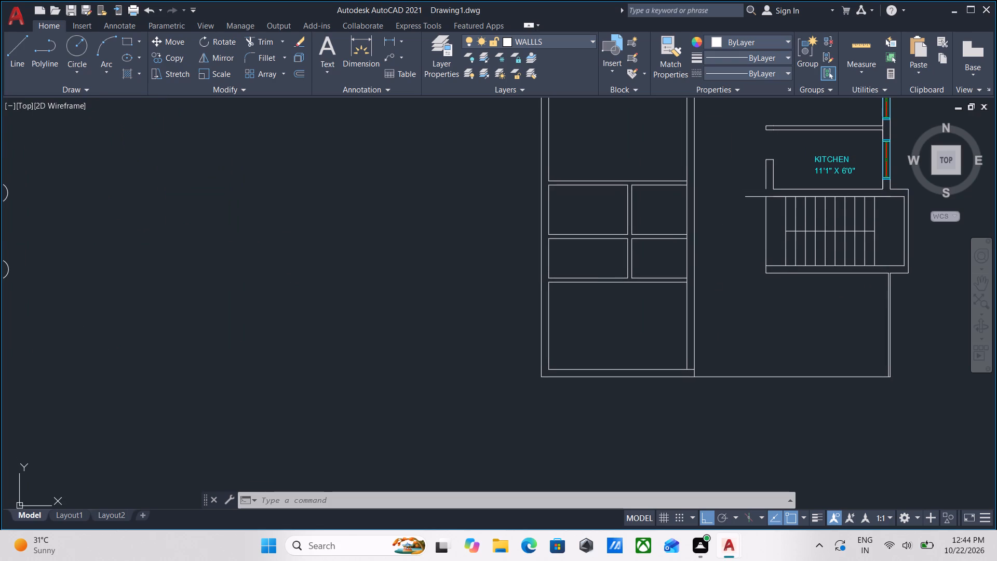
{"action": "key", "text": "Escape"}
Trim the short end line closing the 9" bottom wall of the staircase on the side facing the long interior wall.
{"action": "scroll", "coordinate": [778, 289], "scroll_direction": "up", "scroll_amount": 2}
{"action": "middle_click_drag", "start_coordinate": [774, 265], "coordinate": [770, 302]}
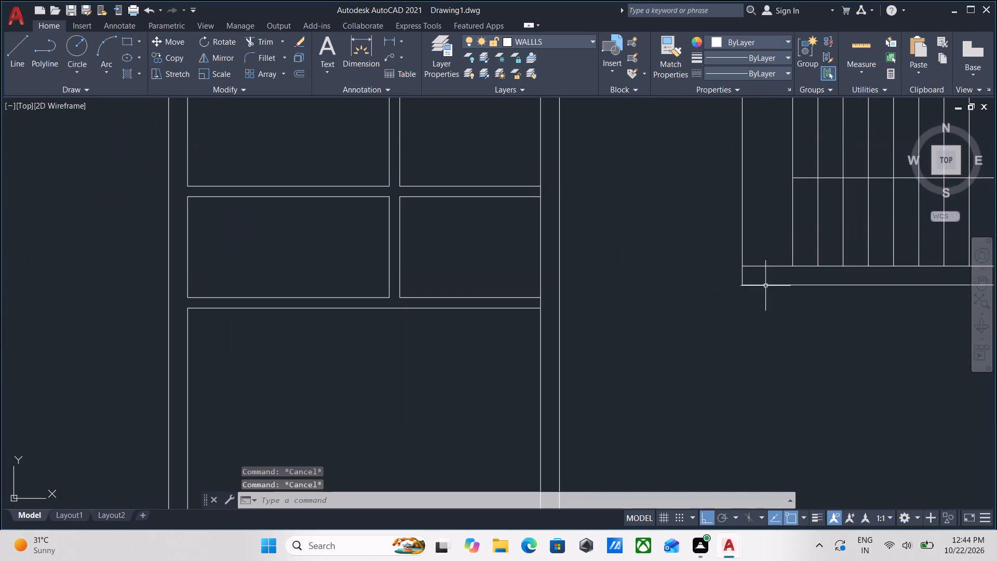
{"action": "middle_click_drag", "start_coordinate": [762, 283], "coordinate": [757, 320]}
{"action": "type", "text": "TR"}
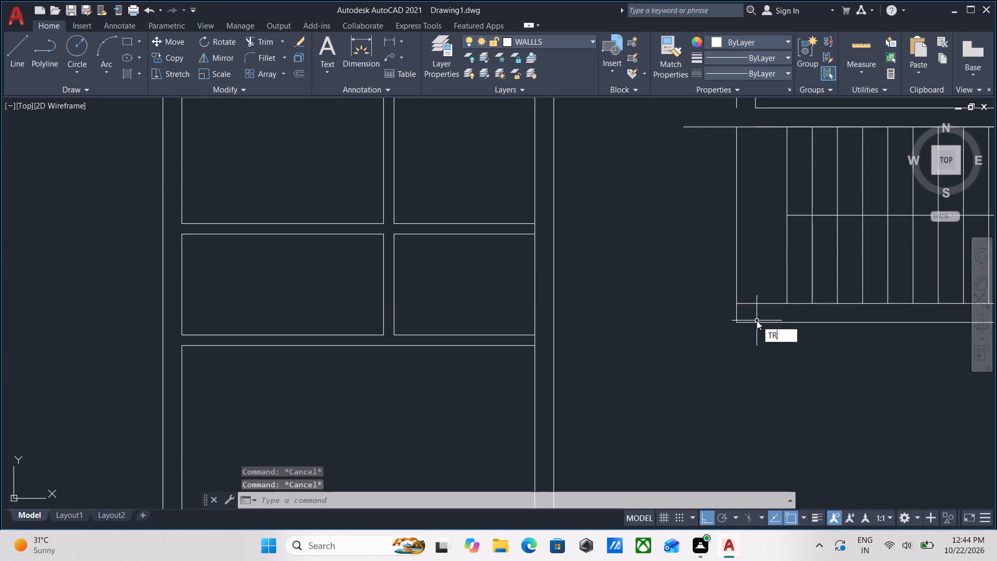
{"action": "key", "text": "Return"}
{"action": "scroll", "coordinate": [750, 309], "scroll_direction": "up", "scroll_amount": 1}
{"action": "left_click", "coordinate": [746, 314]}
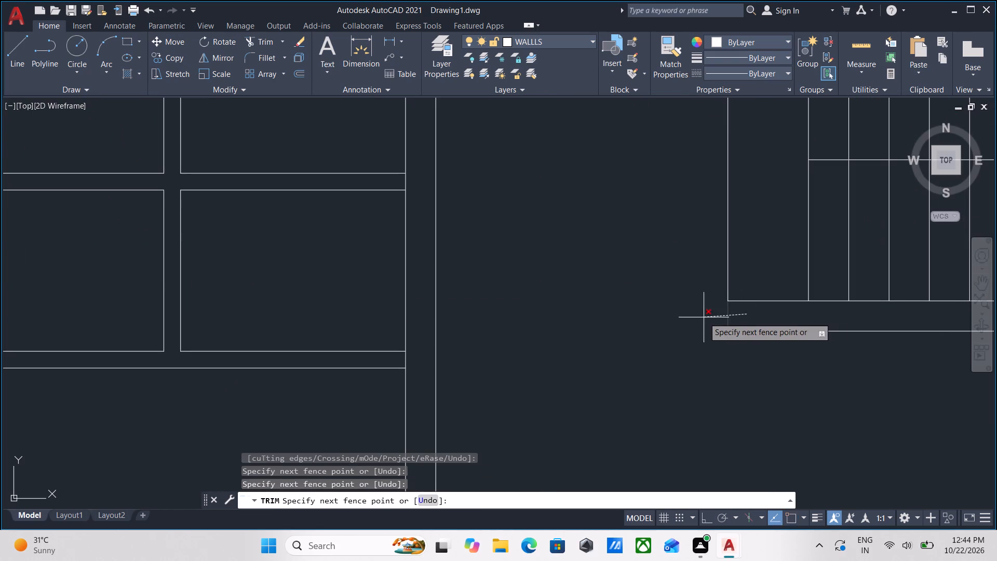
{"action": "left_click", "coordinate": [703, 317]}
{"action": "key", "text": "Escape"}
{"action": "scroll", "coordinate": [707, 313], "scroll_direction": "down", "scroll_amount": 2}
{"action": "middle_click_drag", "start_coordinate": [707, 313], "coordinate": [692, 333]}
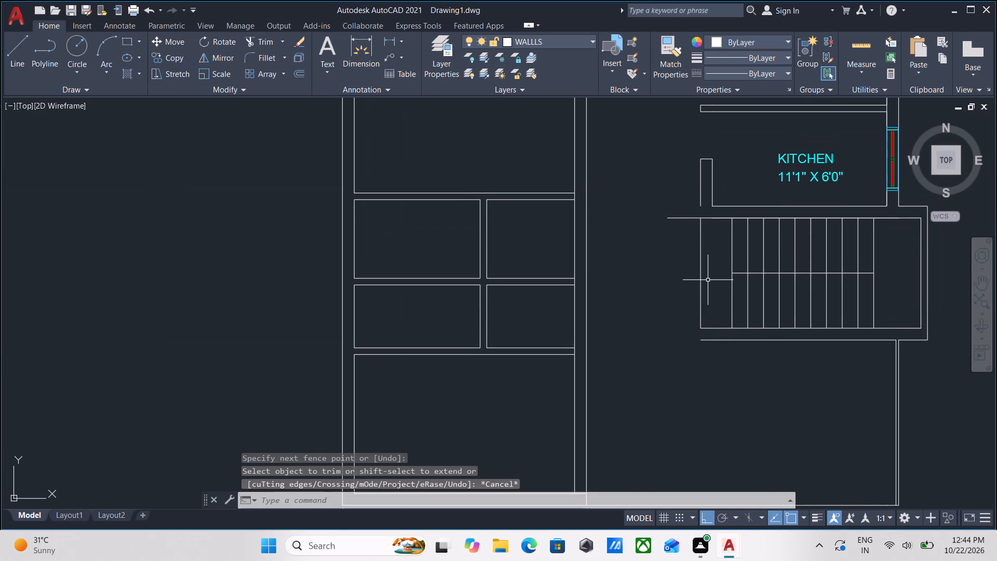
Extend both lines of the staircase's 9" bottom wall across the passage to the long interior wall.
{"action": "scroll", "coordinate": [666, 296], "scroll_direction": "down", "scroll_amount": 1}
{"action": "scroll", "coordinate": [656, 316], "scroll_direction": "up", "scroll_amount": 1}
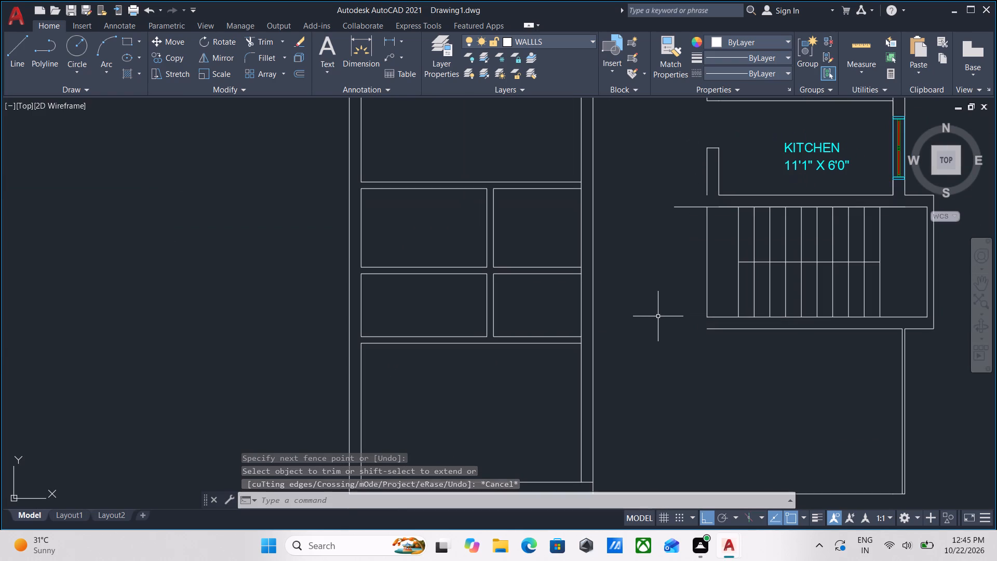
{"action": "type", "text": "EX"}
{"action": "key", "text": "Return"}
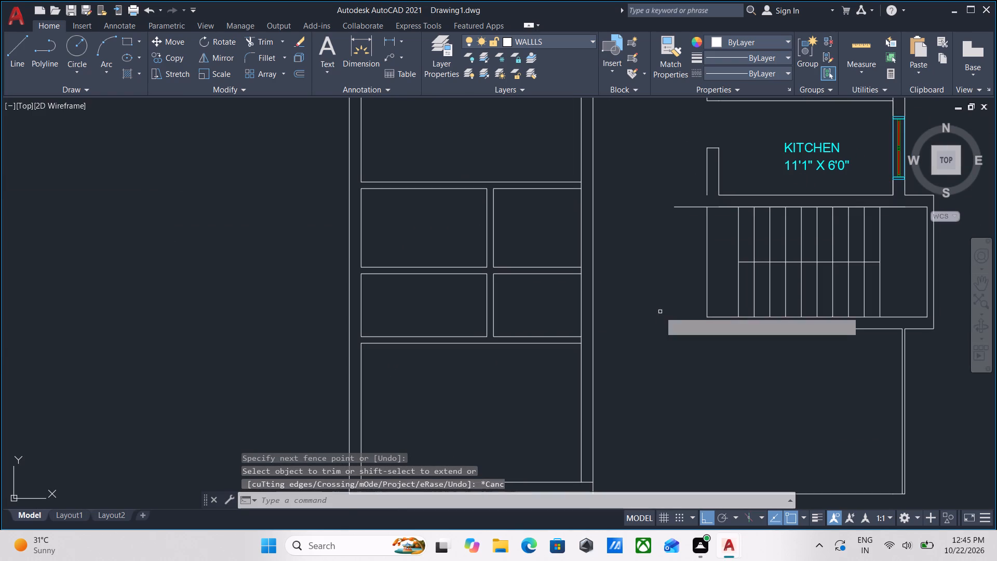
{"action": "left_click", "coordinate": [722, 330]}
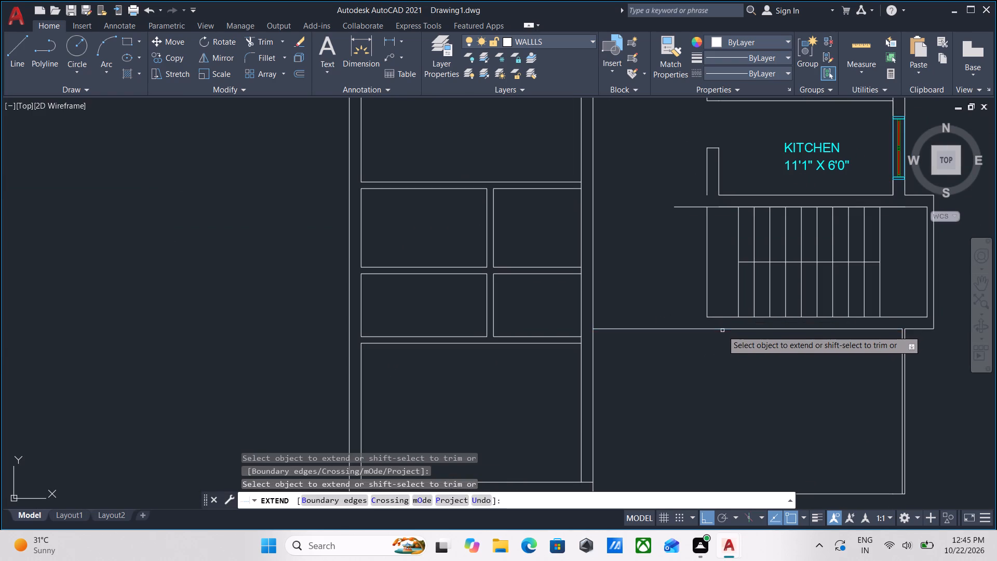
{"action": "left_click", "coordinate": [722, 318]}
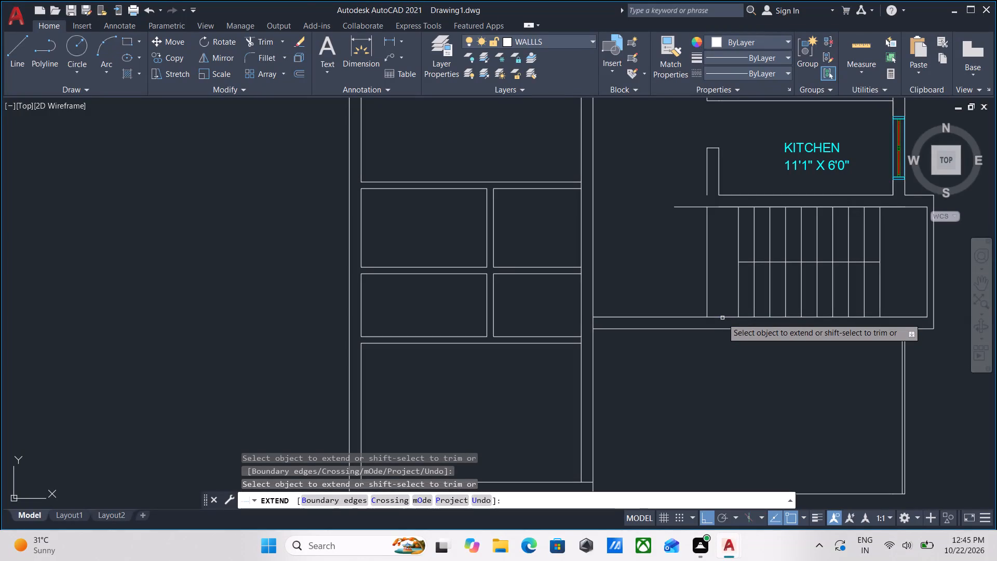
{"action": "key", "text": "Escape"}
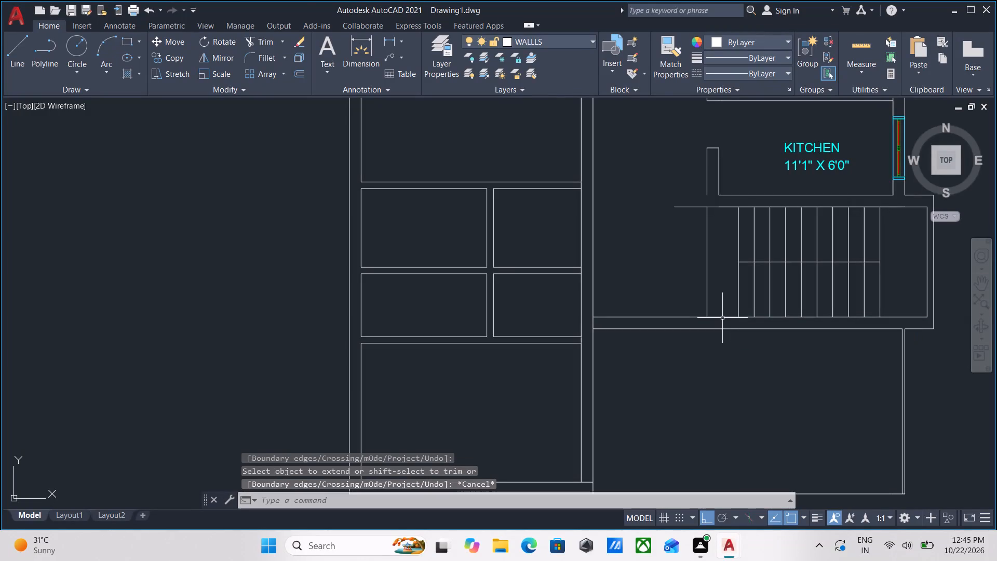
Trim the long interior wall's line between the two extended staircase wall lines to open the junction.
{"action": "scroll", "coordinate": [607, 330], "scroll_direction": "up", "scroll_amount": 3}
{"action": "scroll", "coordinate": [577, 309], "scroll_direction": "down", "scroll_amount": 1}
{"action": "middle_click_drag", "start_coordinate": [582, 316], "coordinate": [596, 338]}
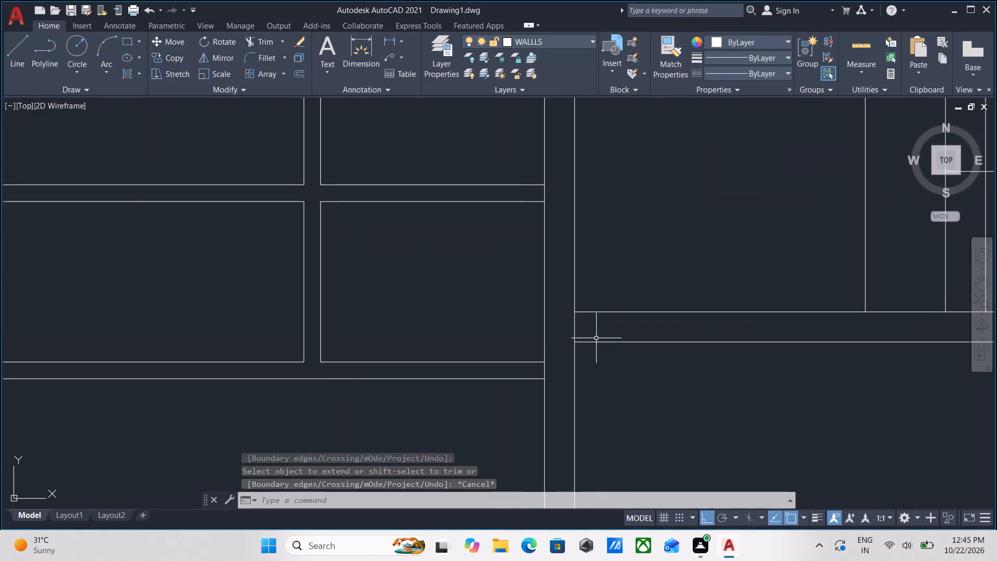
{"action": "type", "text": "TR"}
{"action": "key", "text": "Return"}
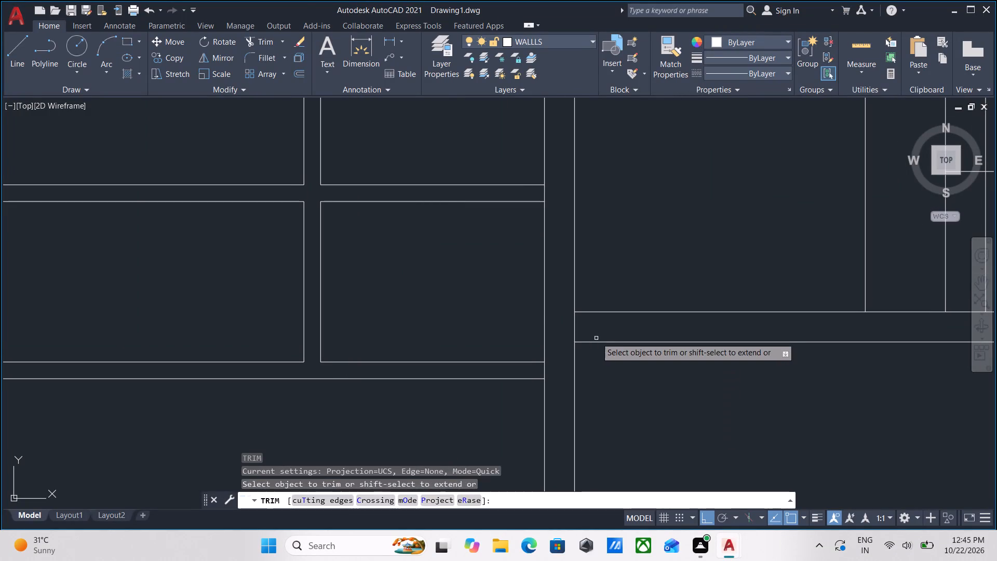
{"action": "left_click", "coordinate": [596, 328]}
{"action": "left_click", "coordinate": [560, 323]}
{"action": "key", "text": "Escape"}
{"action": "scroll", "coordinate": [563, 322], "scroll_direction": "down", "scroll_amount": 3}
{"action": "middle_click_drag", "start_coordinate": [589, 336], "coordinate": [562, 335]}
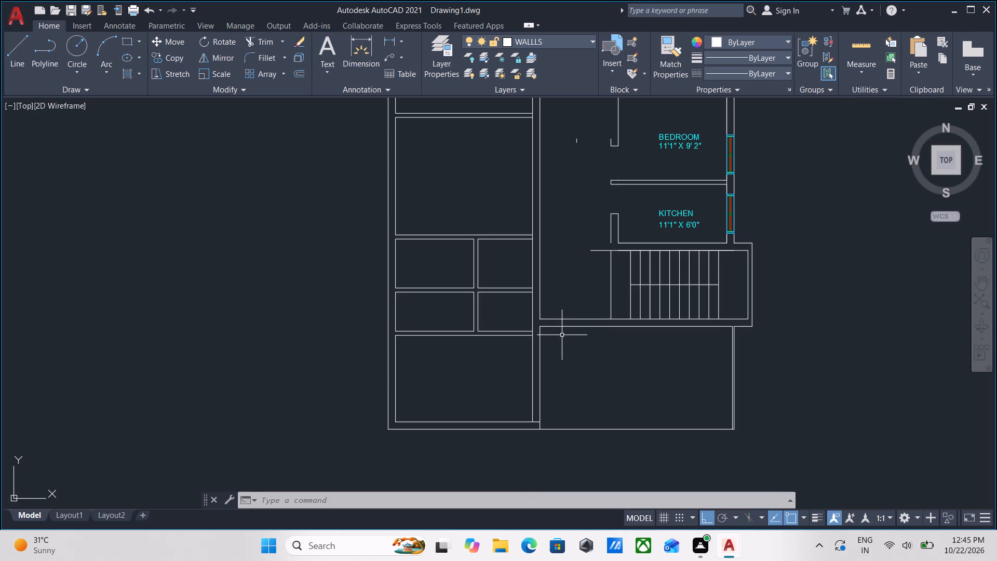
Erase the stray short line in the open space beside the lower bedroom.
{"action": "scroll", "coordinate": [561, 170], "scroll_direction": "up", "scroll_amount": 1}
{"action": "middle_click_drag", "start_coordinate": [572, 189], "coordinate": [573, 277]}
{"action": "left_click_drag", "start_coordinate": [594, 262], "coordinate": [594, 255]}
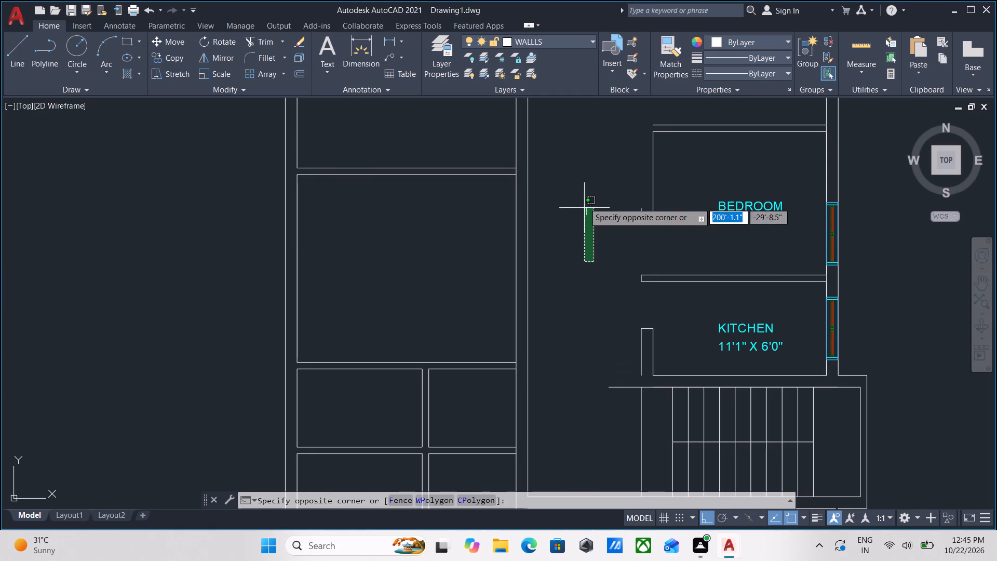
{"action": "left_click", "coordinate": [580, 185]}
{"action": "right_click", "coordinate": [580, 185]}
{"action": "left_click", "coordinate": [603, 266]}
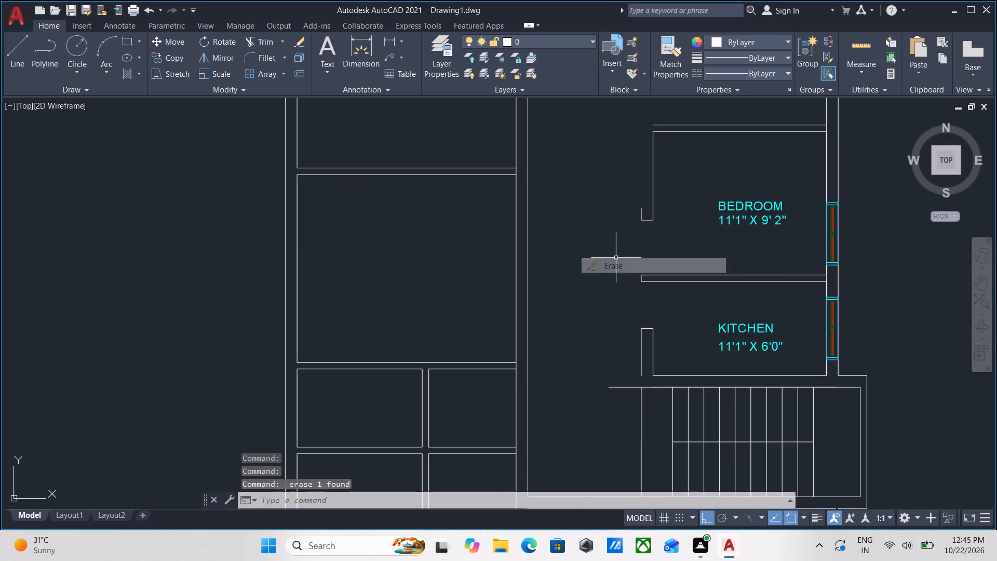
Erase the BEDROOM 11'1" X 9'2" label together with that room's top wall and corner wall lines.
{"action": "scroll", "coordinate": [634, 251], "scroll_direction": "down", "scroll_amount": 2}
{"action": "middle_click_drag", "start_coordinate": [635, 252], "coordinate": [635, 270]}
{"action": "left_click", "coordinate": [691, 270]}
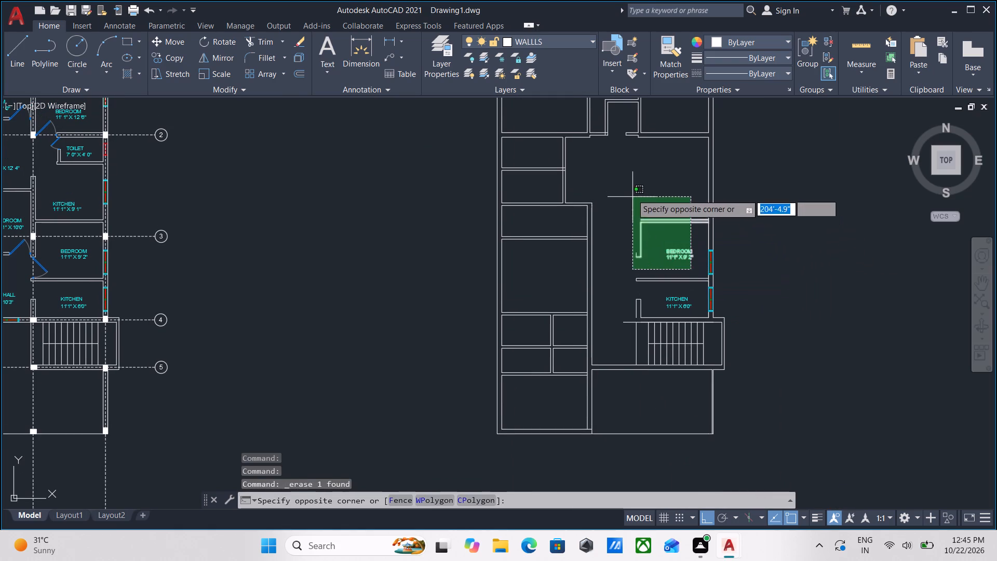
{"action": "left_click", "coordinate": [631, 190]}
{"action": "right_click", "coordinate": [631, 190]}
{"action": "left_click", "coordinate": [679, 270]}
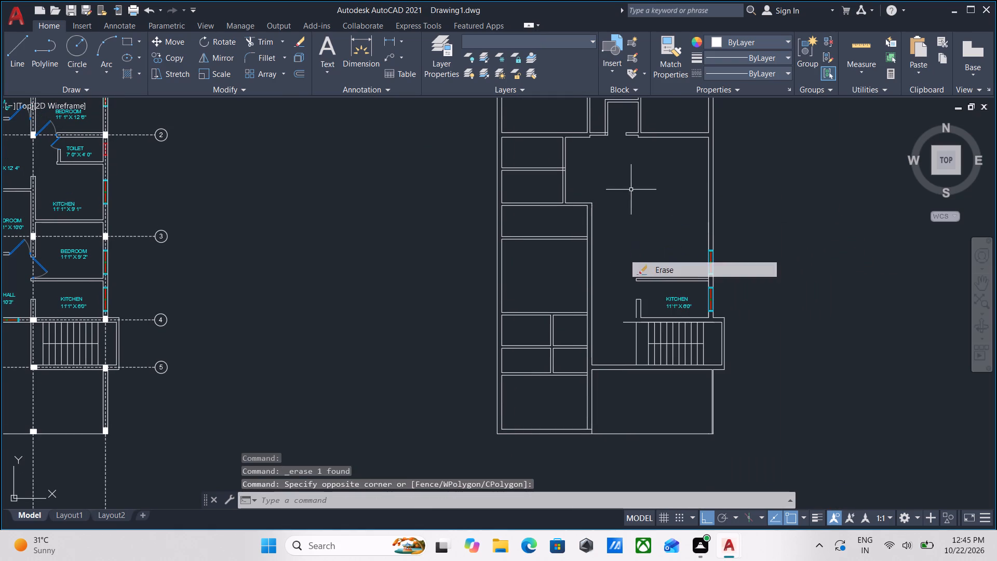
Erase the KITCHEN 11'1" X 6'0" label and the partition wall above it, including its leftover end piece.
{"action": "left_click", "coordinate": [686, 312]}
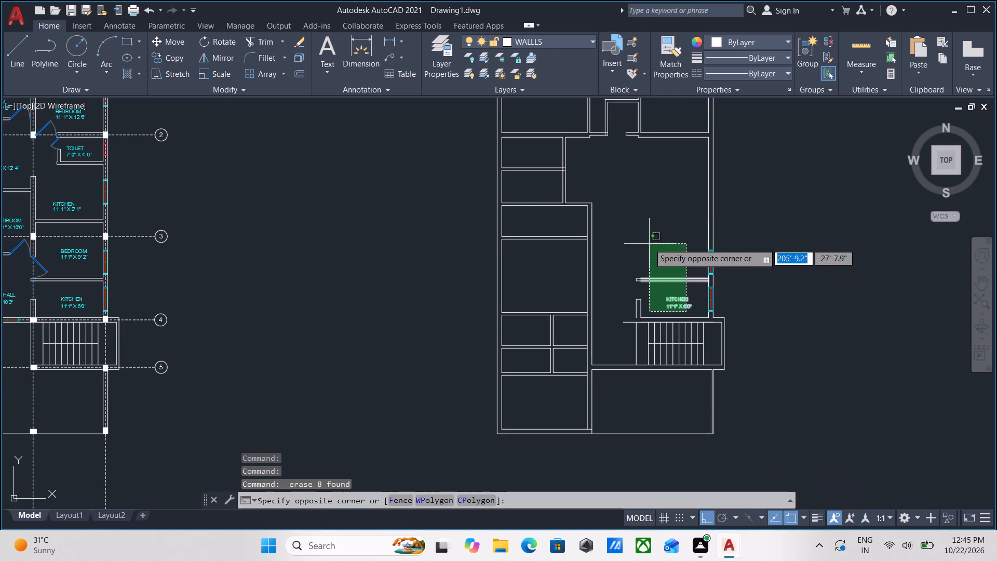
{"action": "left_click", "coordinate": [649, 244]}
{"action": "right_click", "coordinate": [649, 244]}
{"action": "left_click", "coordinate": [676, 306]}
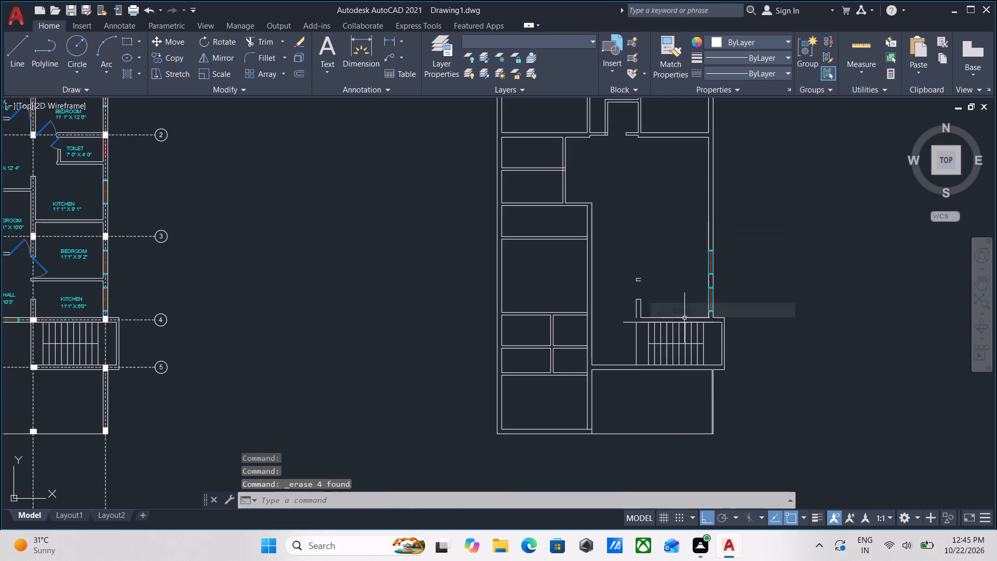
{"action": "scroll", "coordinate": [699, 316], "scroll_direction": "up", "scroll_amount": 3}
{"action": "middle_click_drag", "start_coordinate": [605, 223], "coordinate": [643, 262]}
{"action": "left_click", "coordinate": [587, 271]}
{"action": "left_click", "coordinate": [424, 152]}
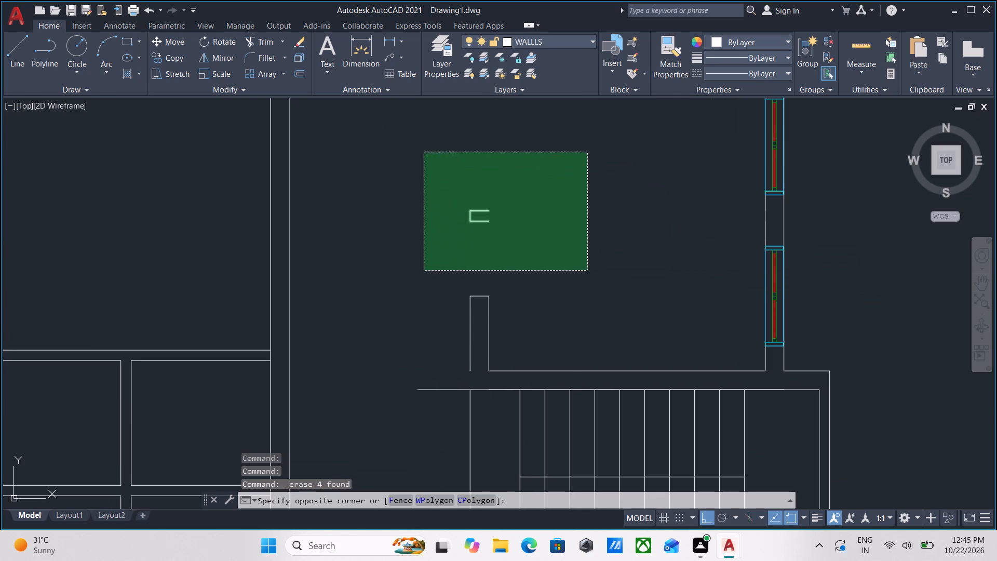
{"action": "right_click", "coordinate": [426, 152]}
{"action": "left_click", "coordinate": [471, 228]}
Erase the two windows in the outer side wall above the staircase.
{"action": "scroll", "coordinate": [763, 261], "scroll_direction": "down", "scroll_amount": 1}
{"action": "scroll", "coordinate": [778, 297], "scroll_direction": "up", "scroll_amount": 4}
{"action": "left_click", "coordinate": [740, 357]}
{"action": "left_click", "coordinate": [725, 267]}
{"action": "scroll", "coordinate": [725, 266], "scroll_direction": "down", "scroll_amount": 2}
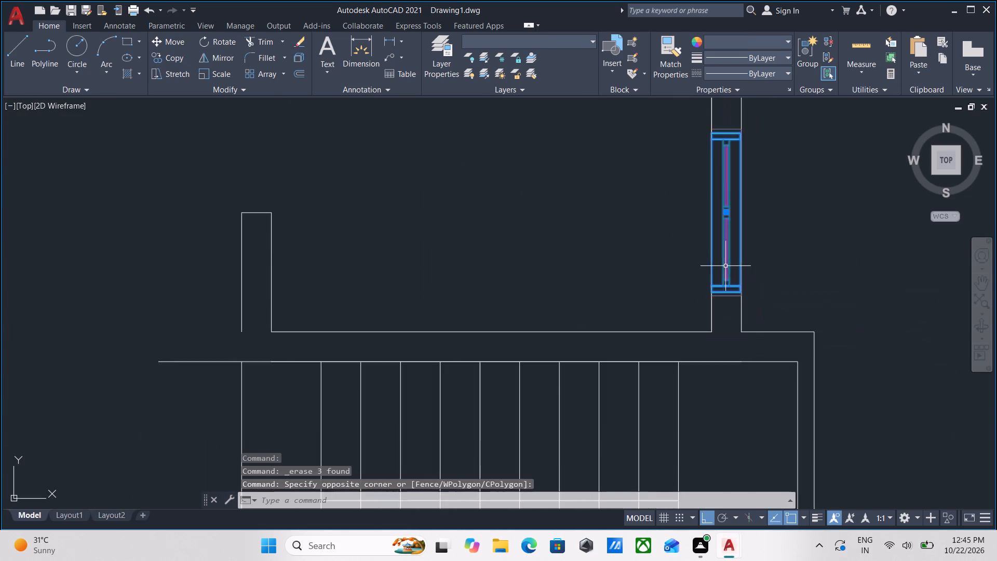
{"action": "middle_click_drag", "start_coordinate": [725, 266], "coordinate": [723, 407]}
{"action": "middle_click_drag", "start_coordinate": [717, 273], "coordinate": [716, 345]}
{"action": "left_click", "coordinate": [730, 287]}
{"action": "left_click", "coordinate": [723, 245]}
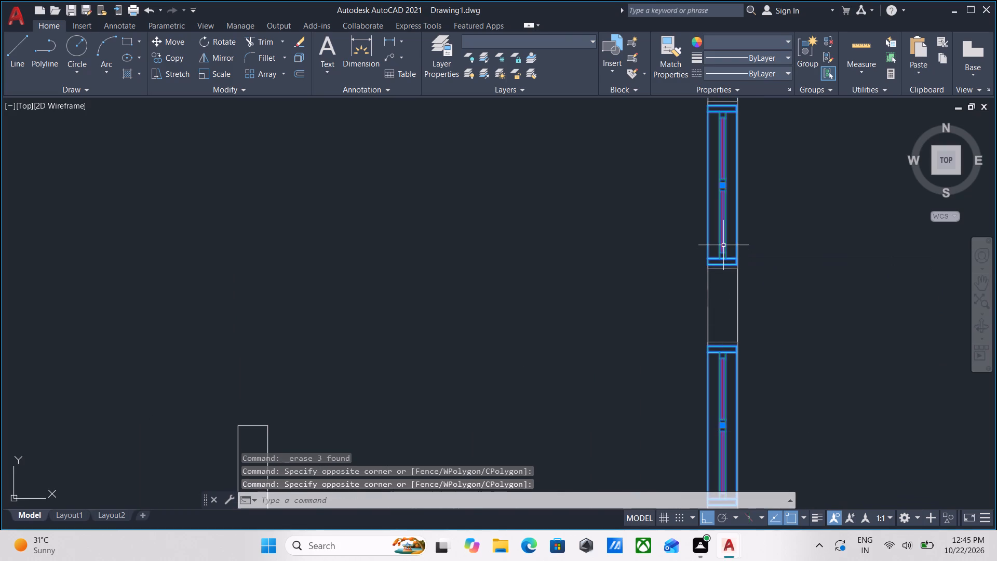
{"action": "right_click", "coordinate": [535, 231]}
{"action": "left_click", "coordinate": [580, 308]}
Erase the full-height line across the staircase landing, ahead of the first tread on the interior wall side.
{"action": "scroll", "coordinate": [580, 302], "scroll_direction": "down", "scroll_amount": 3}
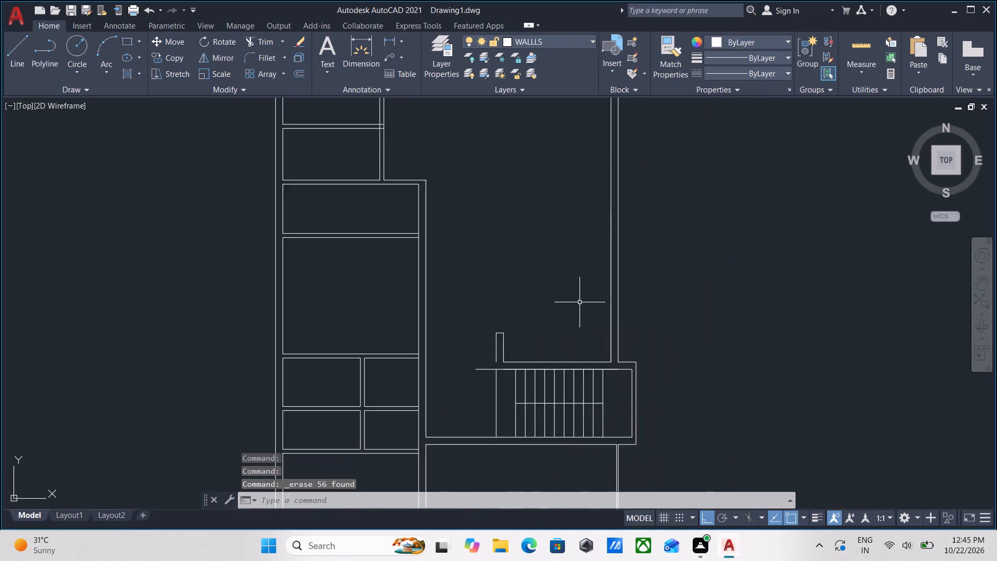
{"action": "middle_click_drag", "start_coordinate": [580, 302], "coordinate": [628, 221]}
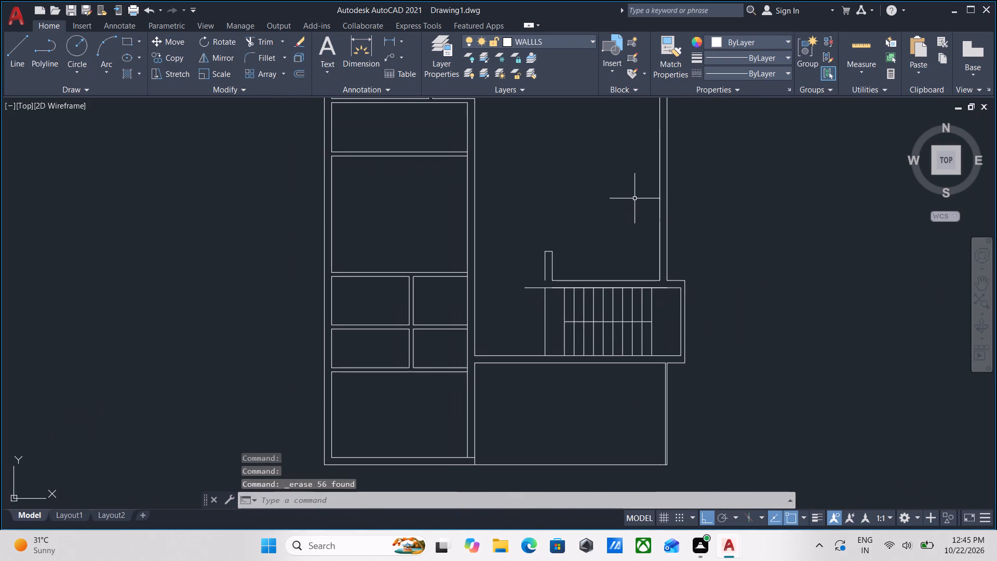
{"action": "middle_click_drag", "start_coordinate": [552, 381], "coordinate": [575, 327]}
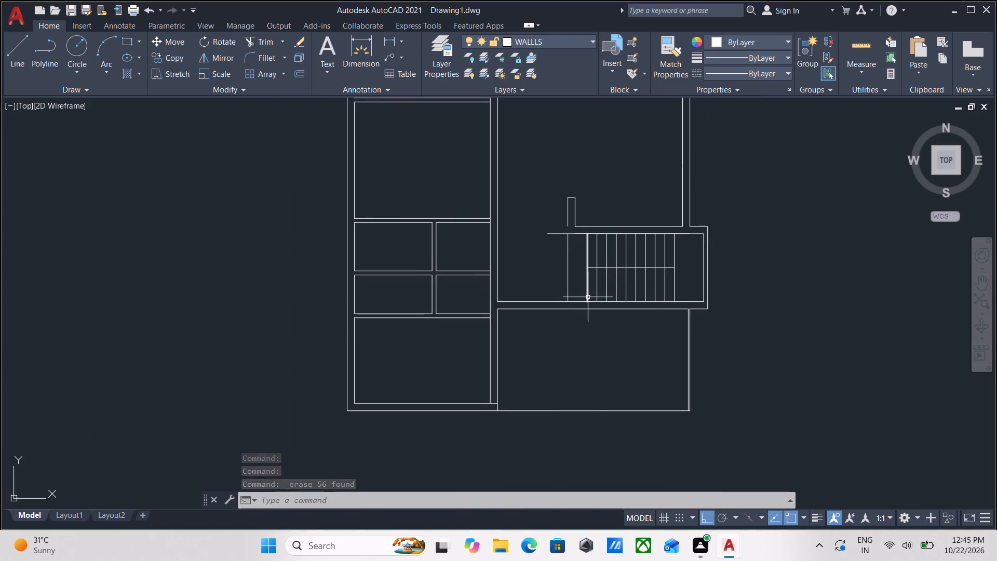
{"action": "scroll", "coordinate": [573, 247], "scroll_direction": "up", "scroll_amount": 2}
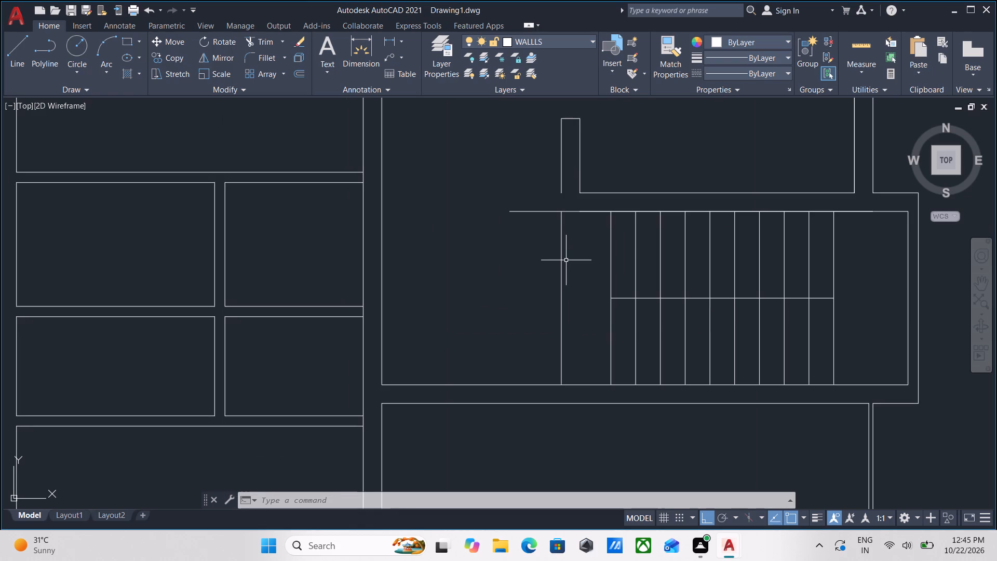
{"action": "left_click", "coordinate": [579, 295]}
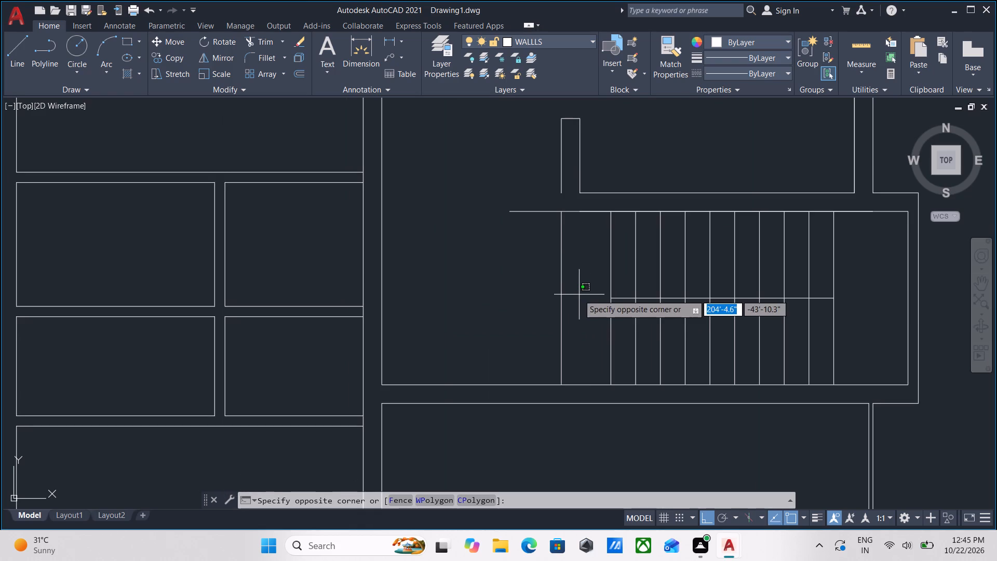
{"action": "left_click", "coordinate": [523, 267]}
{"action": "right_click_drag", "start_coordinate": [523, 267], "coordinate": [519, 270]}
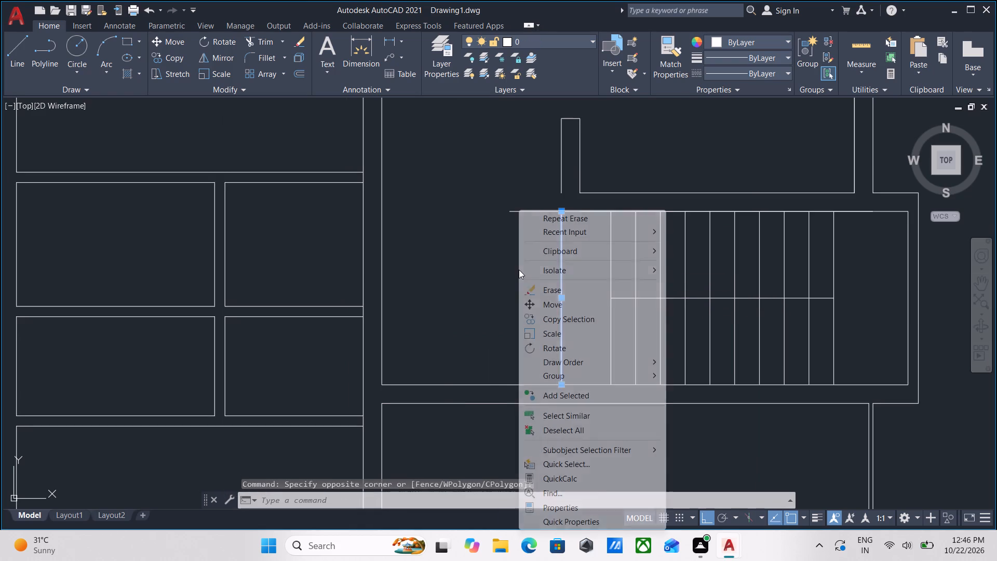
{"action": "left_click", "coordinate": [542, 293]}
Offset the plan's bottom outer wall line 2" inward to form a thin wall below the staircase bay.
{"action": "scroll", "coordinate": [548, 287], "scroll_direction": "down", "scroll_amount": 1}
{"action": "middle_click_drag", "start_coordinate": [548, 287], "coordinate": [563, 261]}
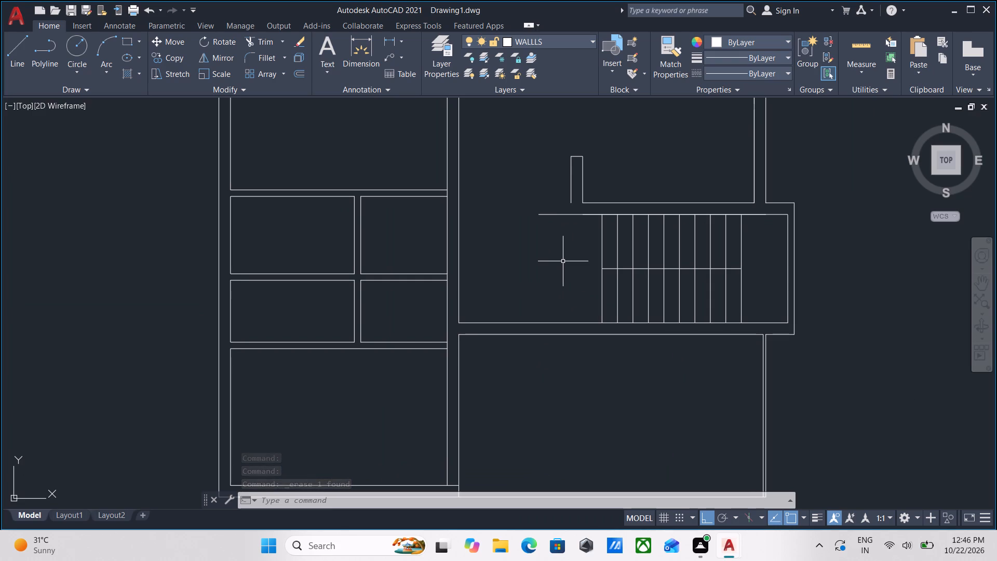
{"action": "scroll", "coordinate": [563, 261], "scroll_direction": "down", "scroll_amount": 1}
{"action": "middle_click_drag", "start_coordinate": [563, 261], "coordinate": [557, 291]}
{"action": "scroll", "coordinate": [557, 291], "scroll_direction": "down", "scroll_amount": 1}
{"action": "middle_click_drag", "start_coordinate": [557, 303], "coordinate": [555, 320]}
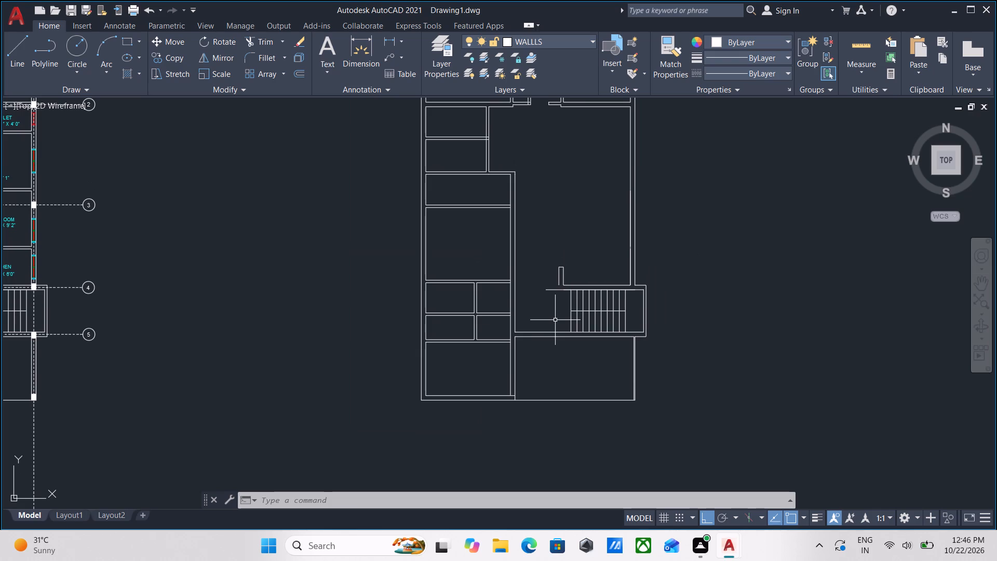
{"action": "scroll", "coordinate": [568, 372], "scroll_direction": "up", "scroll_amount": 2}
{"action": "middle_click_drag", "start_coordinate": [578, 353], "coordinate": [598, 305]}
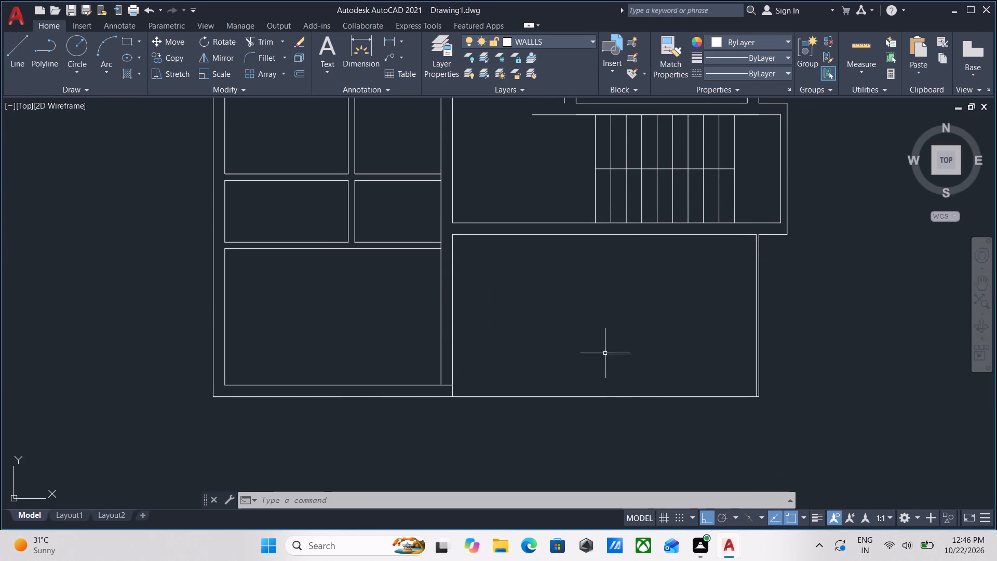
{"action": "left_click_drag", "start_coordinate": [619, 411], "coordinate": [615, 403]}
{"action": "left_click", "coordinate": [607, 384]}
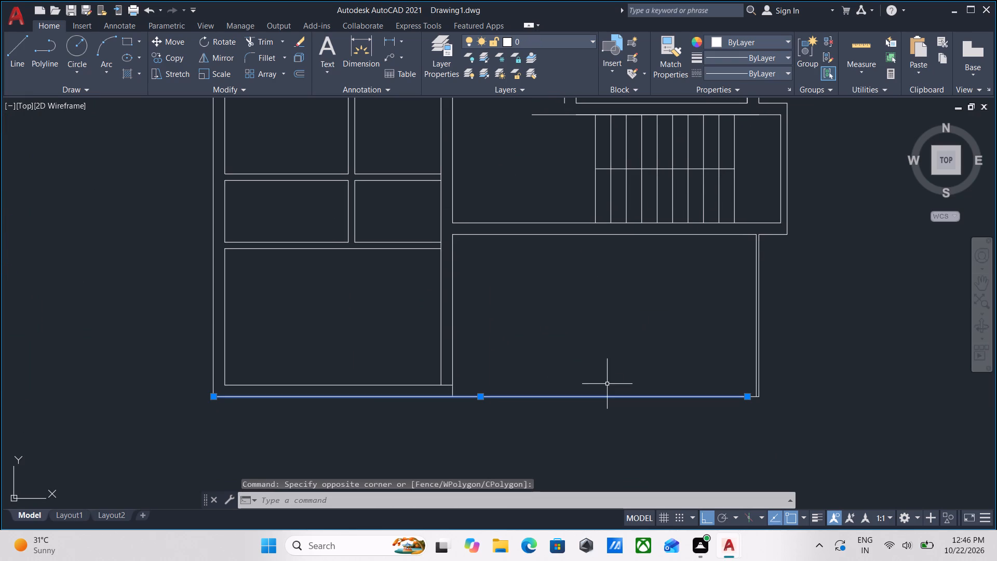
{"action": "key", "text": "o"}
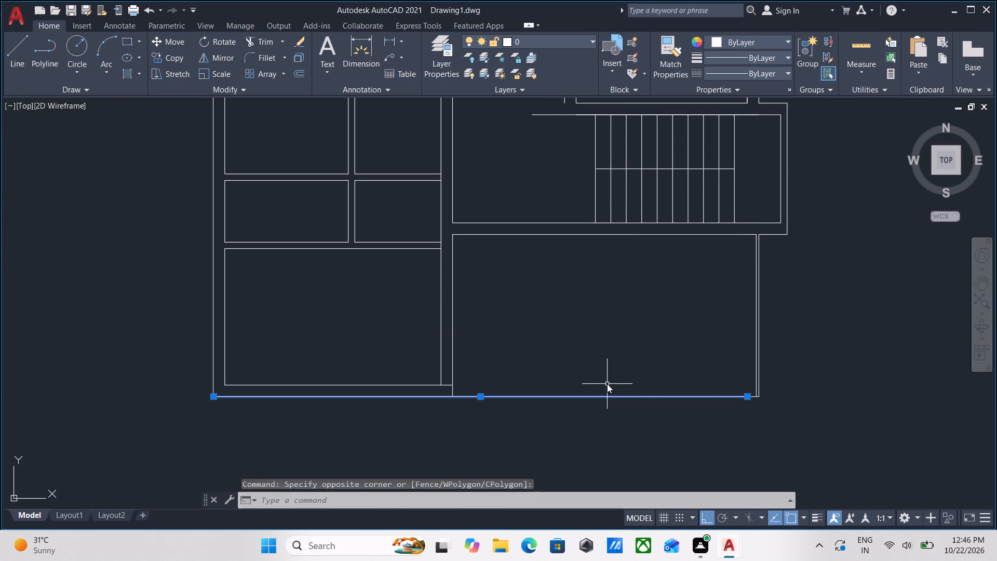
{"action": "key", "text": "Return"}
{"action": "left_click", "coordinate": [609, 398]}
{"action": "left_click", "coordinate": [609, 381]}
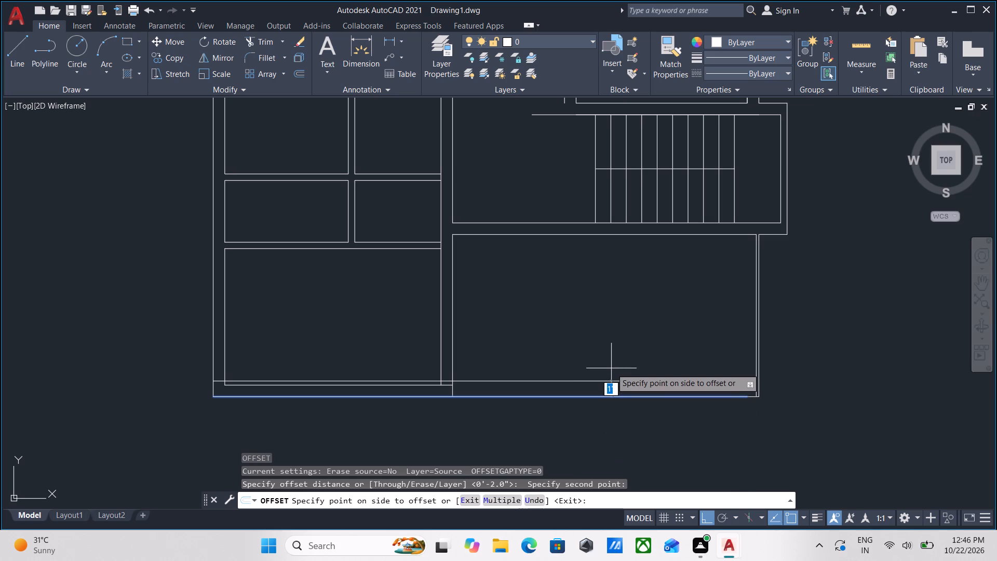
{"action": "key", "text": "2"}
{"action": "key", "text": "shift+quotedbl"}
{"action": "key", "text": "Return"}
{"action": "key", "text": "Escape"}
Trim the 2" offset line where it runs inside the 9" bottom wall, leaving it only in the bay below the staircase.
{"action": "scroll", "coordinate": [383, 393], "scroll_direction": "up", "scroll_amount": 3}
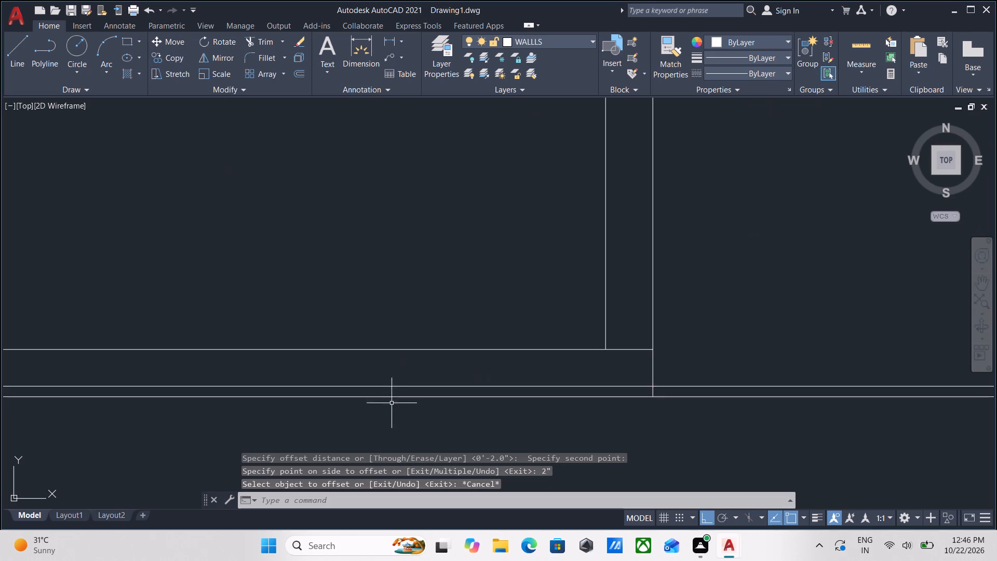
{"action": "middle_click_drag", "start_coordinate": [397, 407], "coordinate": [412, 400]}
{"action": "type", "text": "TR"}
{"action": "key", "text": "Return"}
{"action": "scroll", "coordinate": [409, 378], "scroll_direction": "up", "scroll_amount": 2}
{"action": "left_click", "coordinate": [412, 391]}
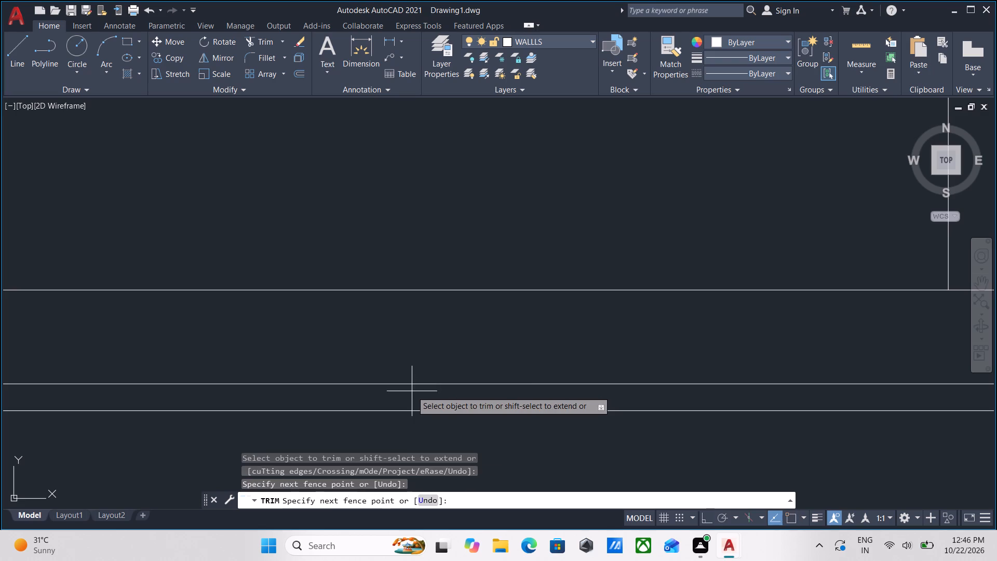
{"action": "scroll", "coordinate": [412, 363], "scroll_direction": "down", "scroll_amount": 5}
{"action": "middle_click_drag", "start_coordinate": [412, 364], "coordinate": [435, 389]}
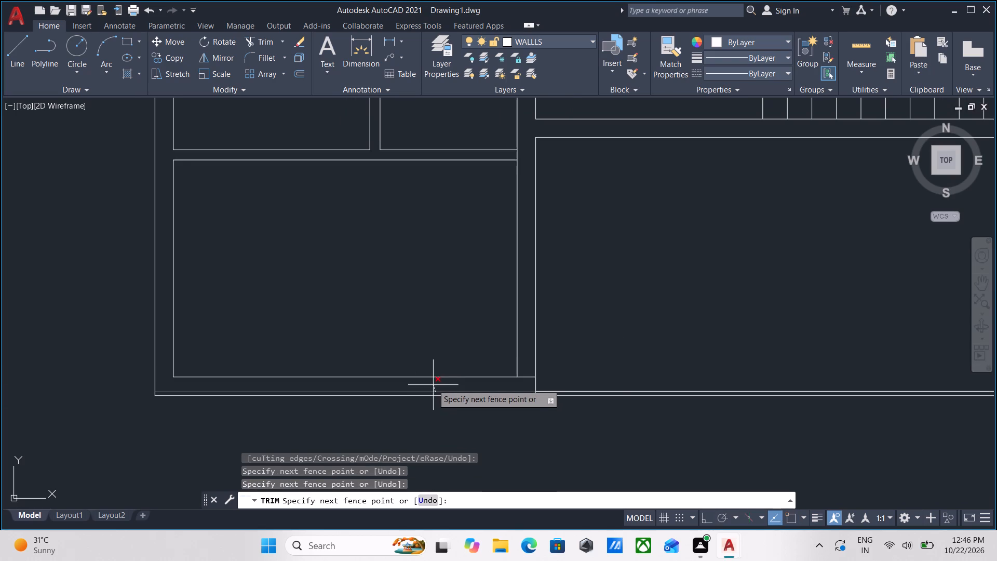
{"action": "left_click", "coordinate": [433, 384]}
{"action": "middle_click_drag", "start_coordinate": [523, 440], "coordinate": [349, 410]}
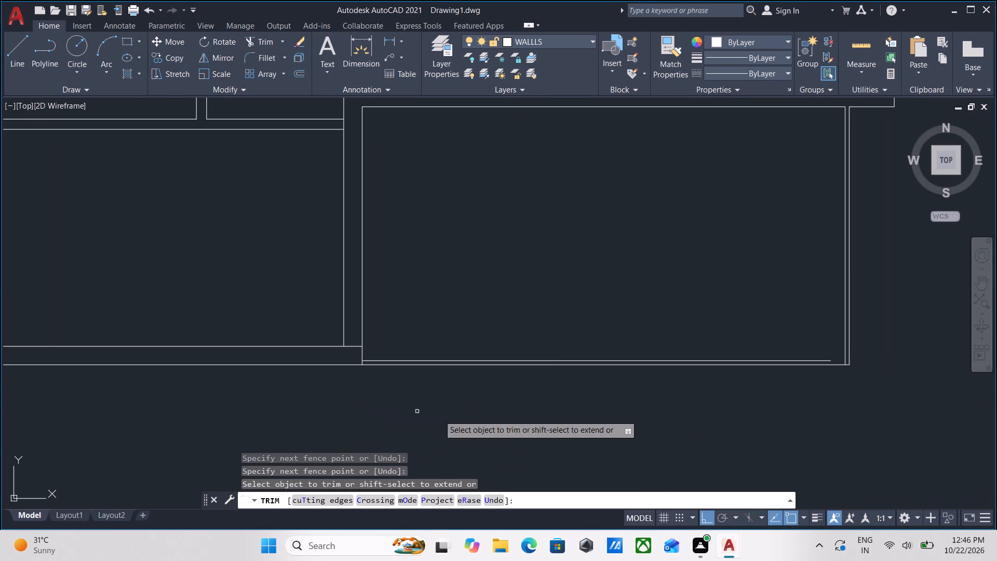
{"action": "key", "text": "Escape"}
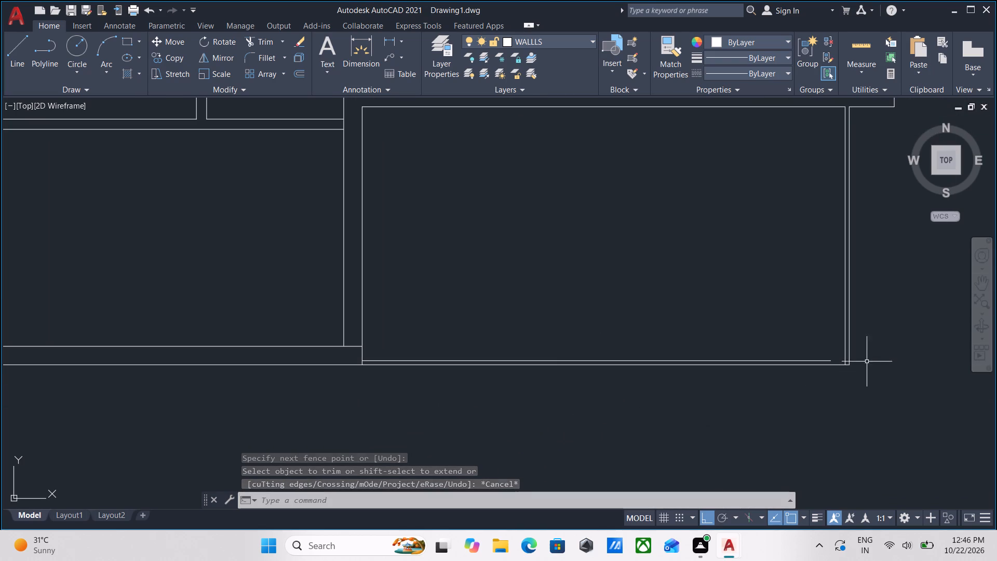
Extend the 2" offset line of the thin bottom wall to the inner line of the thin side wall below the staircase.
{"action": "middle_click_drag", "start_coordinate": [870, 352], "coordinate": [795, 436]}
{"action": "scroll", "coordinate": [792, 314], "scroll_direction": "down", "scroll_amount": 1}
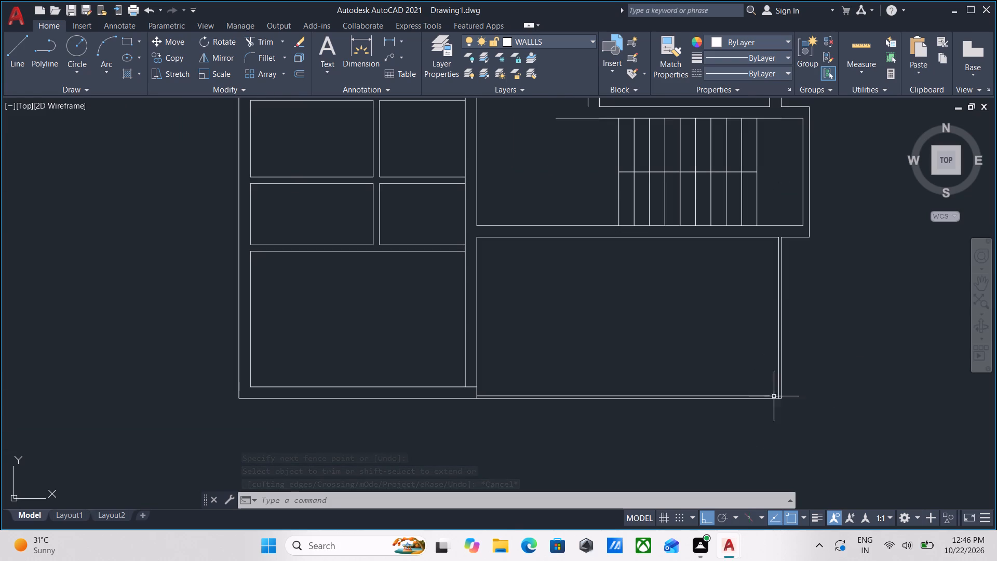
{"action": "scroll", "coordinate": [766, 406], "scroll_direction": "up", "scroll_amount": 2}
{"action": "middle_click_drag", "start_coordinate": [767, 395], "coordinate": [745, 409]}
{"action": "scroll", "coordinate": [750, 389], "scroll_direction": "up", "scroll_amount": 2}
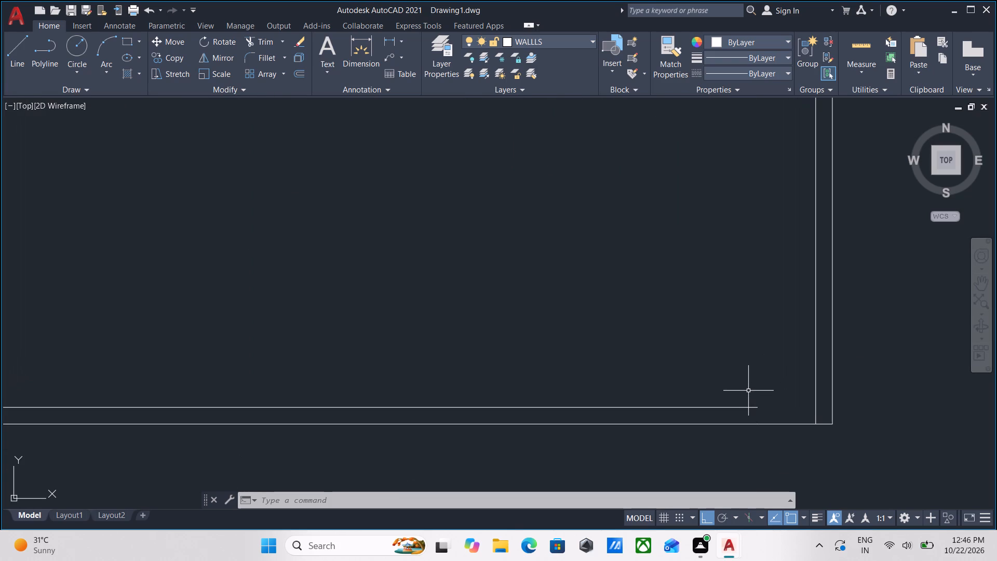
{"action": "type", "text": "EX"}
{"action": "key", "text": "Return"}
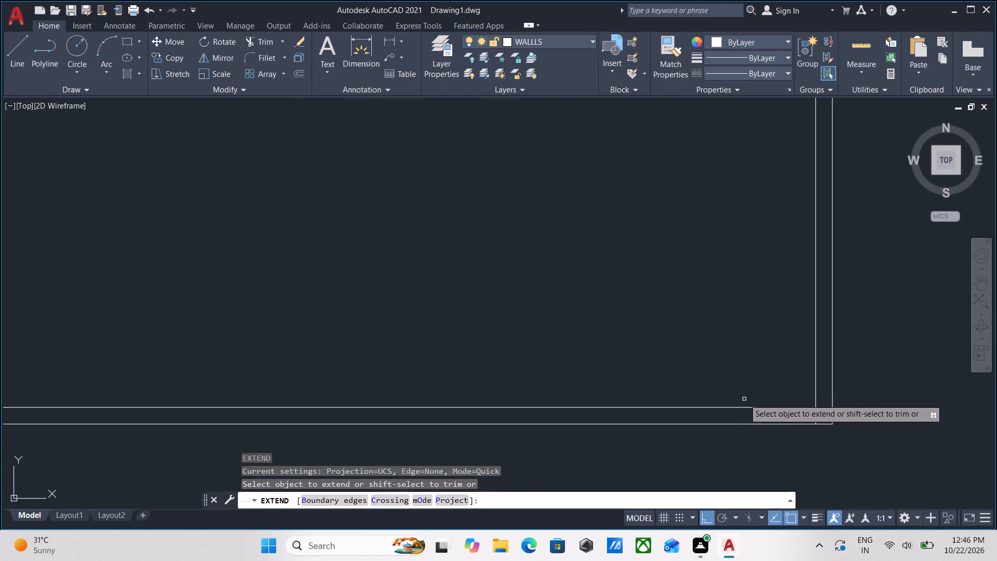
{"action": "left_click", "coordinate": [745, 406]}
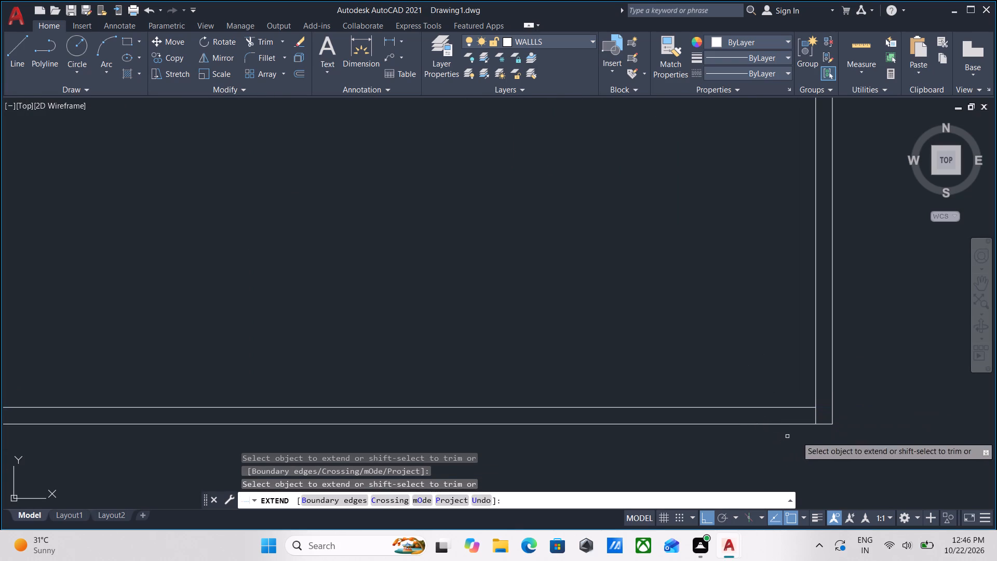
{"action": "key", "text": "Escape"}
Trim the thin side wall's inner line where it runs past the bottom wall's inner line, cleaning the outer corner.
{"action": "key", "text": "t"}
{"action": "key", "text": "r"}
{"action": "key", "text": "Return"}
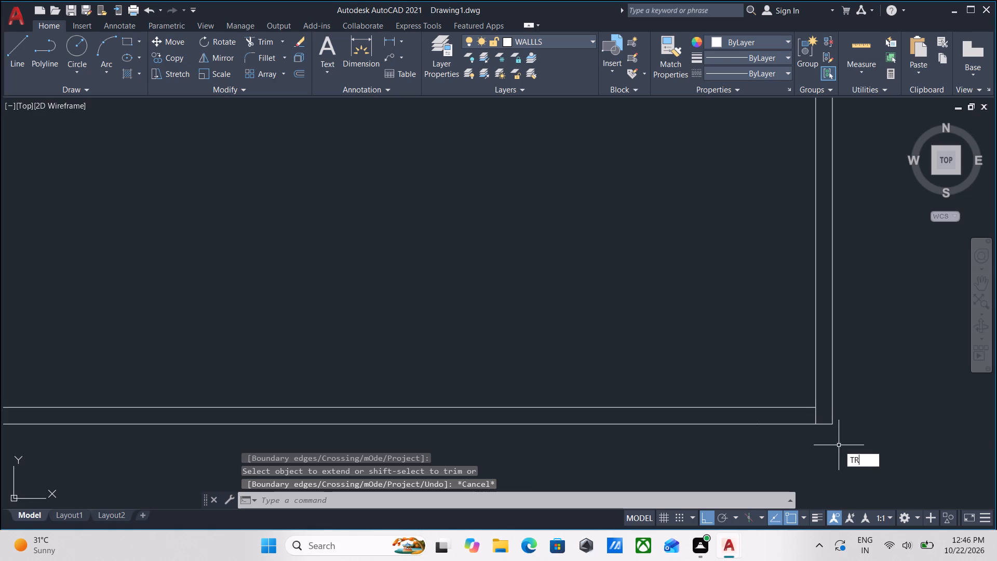
{"action": "scroll", "coordinate": [818, 417], "scroll_direction": "up", "scroll_amount": 2}
{"action": "left_click", "coordinate": [818, 416]}
{"action": "left_click", "coordinate": [775, 416]}
{"action": "key", "text": "Escape"}
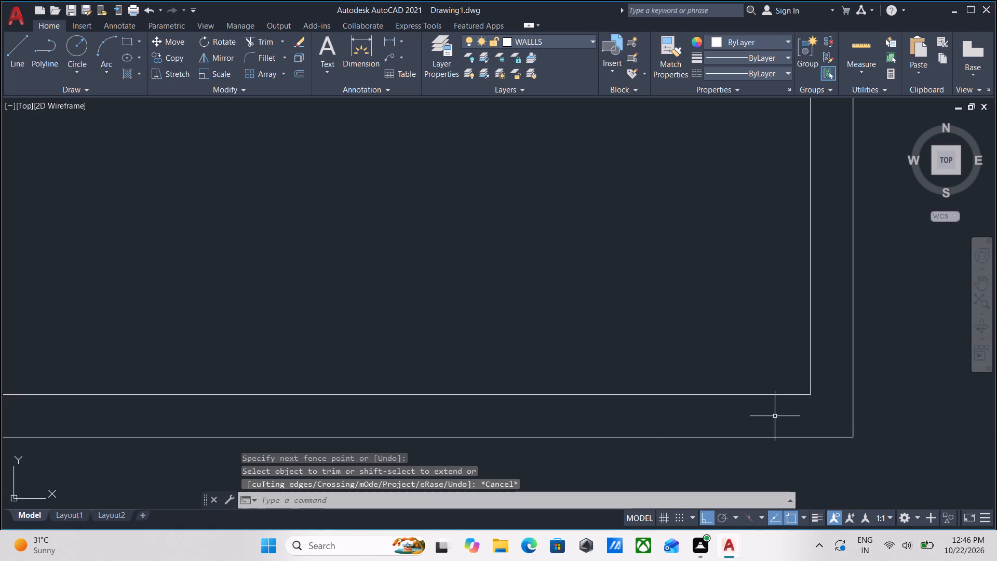
Examine the bay below the staircase, its thin walls and the adjoining rooms and stair walls.
{"action": "scroll", "coordinate": [775, 416], "scroll_direction": "down", "scroll_amount": 7}
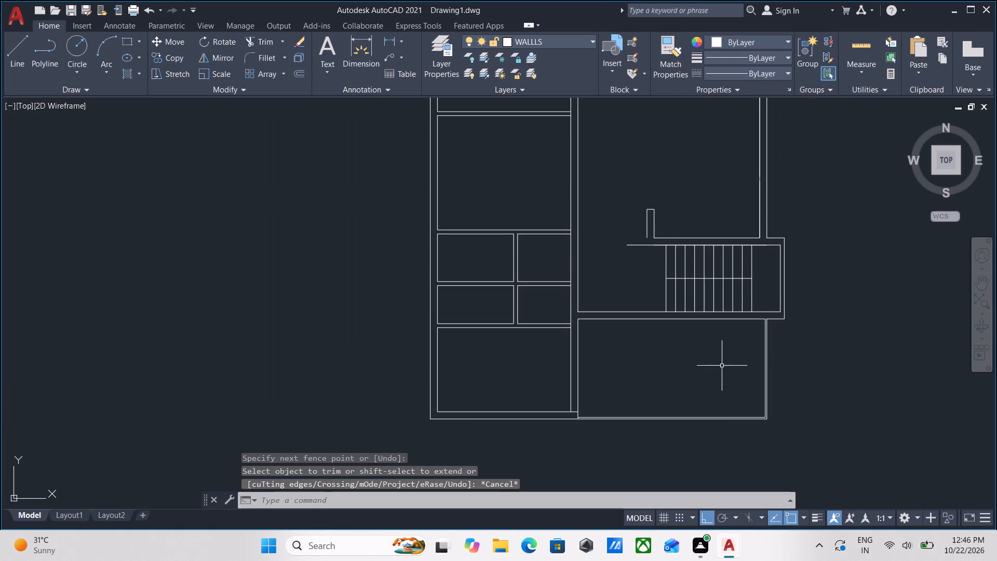
{"action": "scroll", "coordinate": [757, 354], "scroll_direction": "up", "scroll_amount": 2}
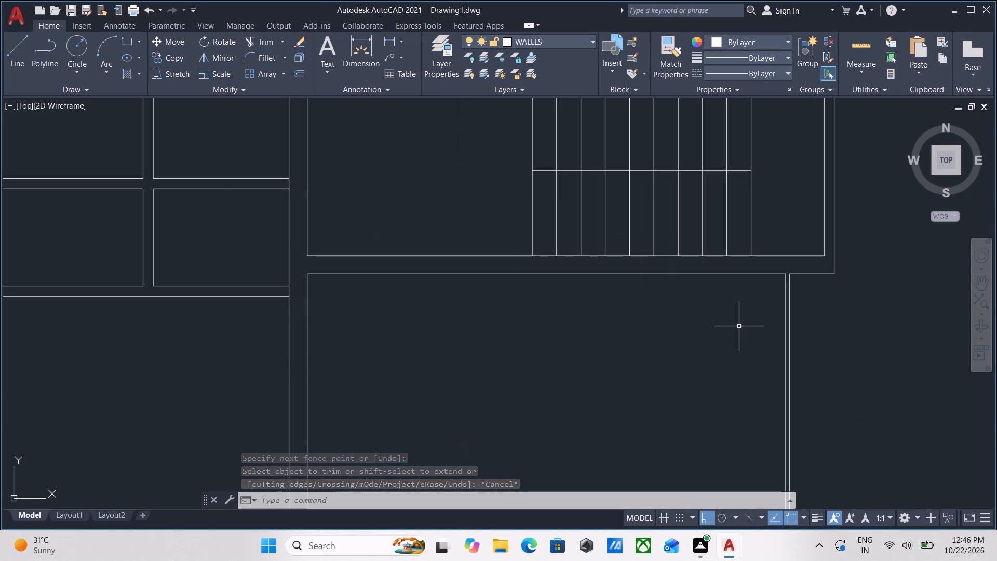
{"action": "scroll", "coordinate": [666, 313], "scroll_direction": "down", "scroll_amount": 1}
{"action": "middle_click_drag", "start_coordinate": [666, 313], "coordinate": [677, 346]}
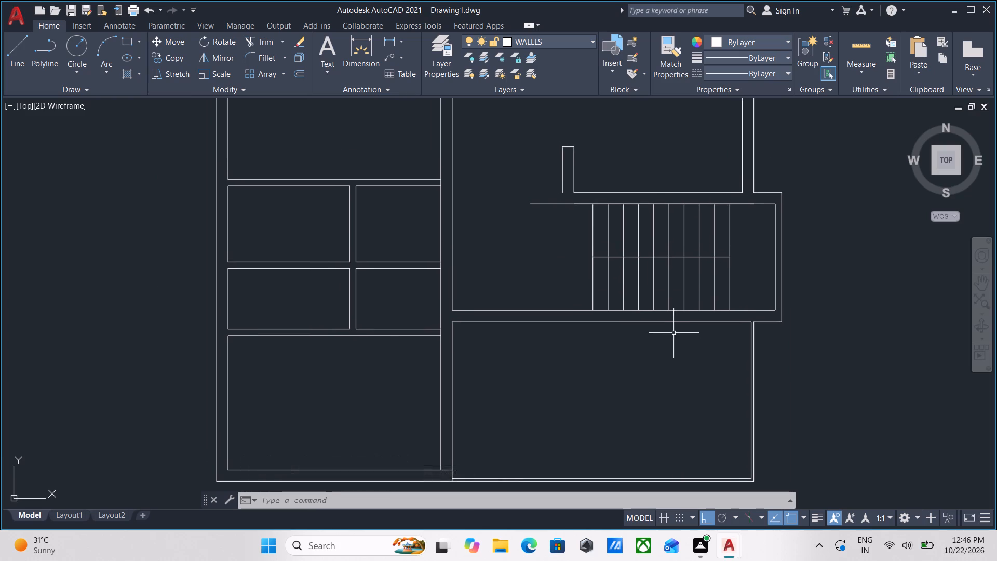
{"action": "scroll", "coordinate": [669, 334], "scroll_direction": "down", "scroll_amount": 1}
{"action": "middle_click", "coordinate": [669, 334]}
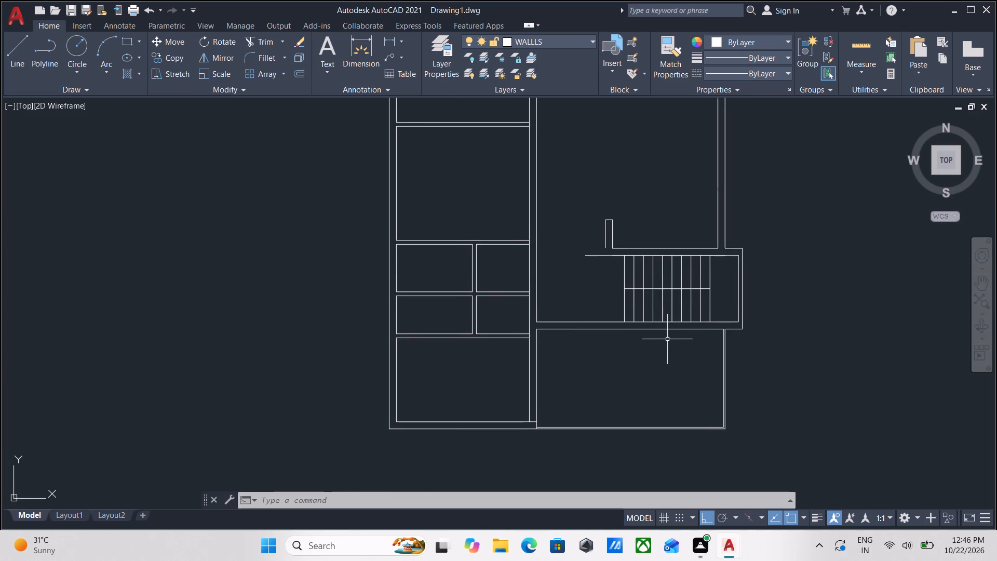
{"action": "middle_click_drag", "start_coordinate": [556, 392], "coordinate": [596, 408]}
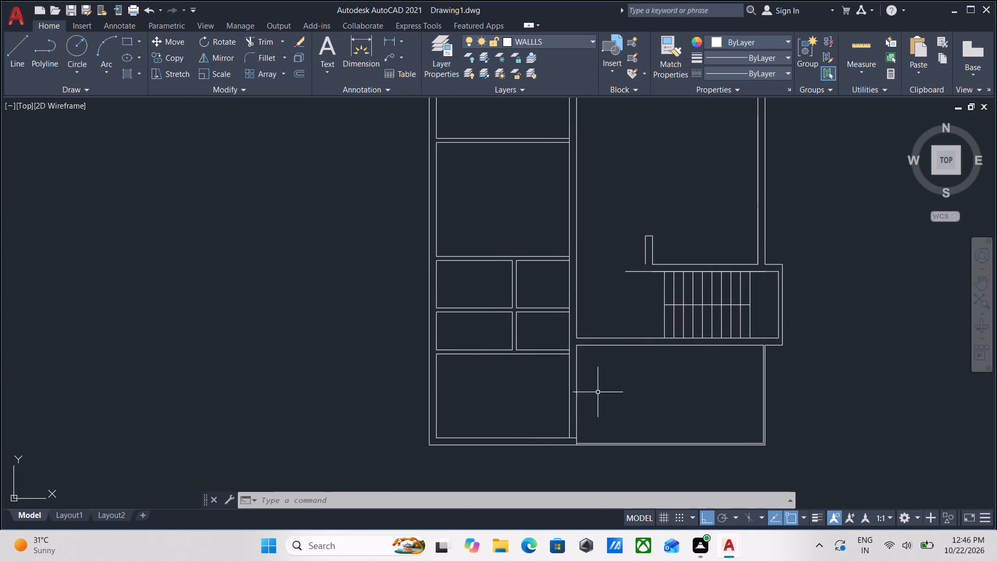
{"action": "middle_click_drag", "start_coordinate": [598, 392], "coordinate": [596, 433]}
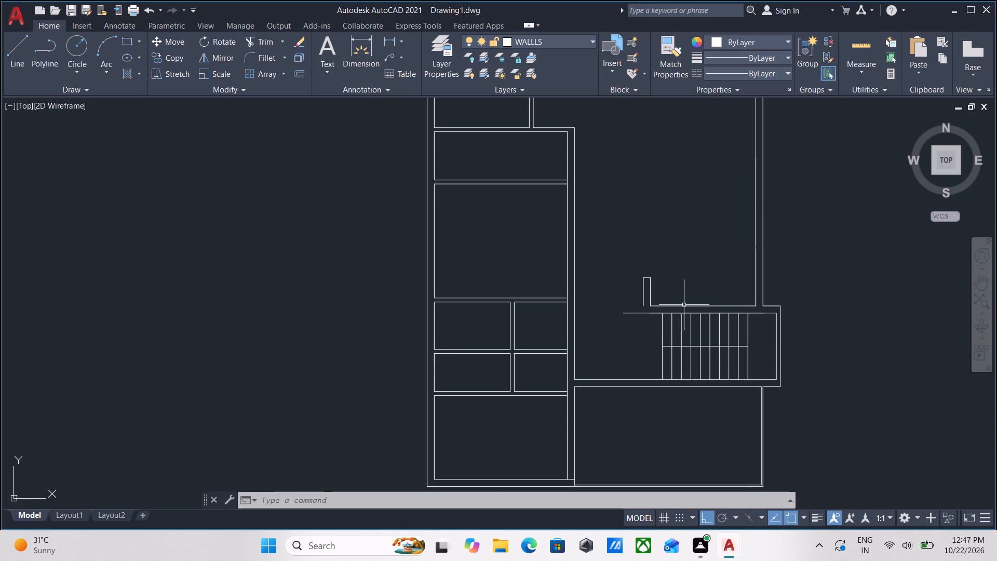
Offset the horizontal wall line above the staircase 12' upward into the open area.
{"action": "scroll", "coordinate": [686, 305], "scroll_direction": "up", "scroll_amount": 1}
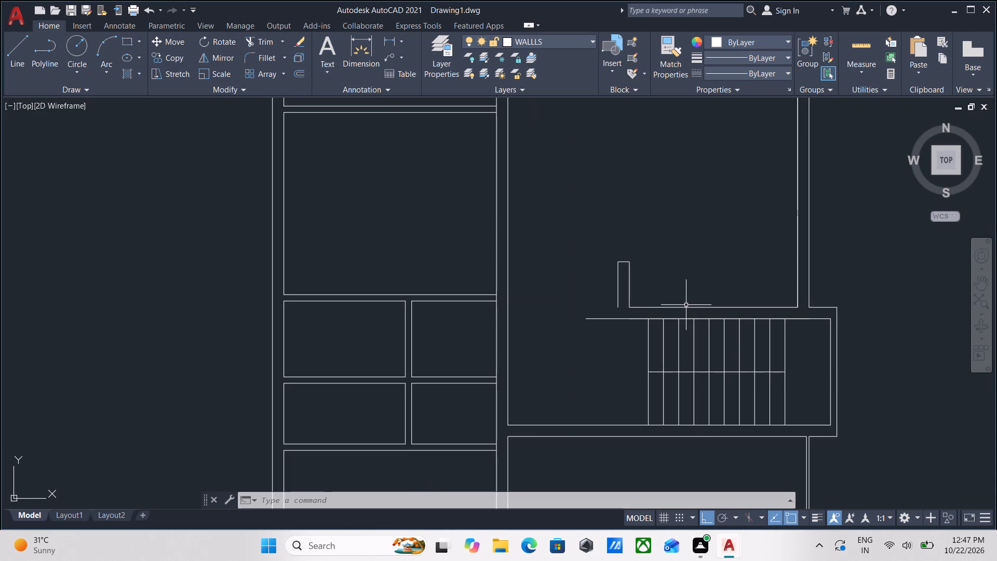
{"action": "scroll", "coordinate": [654, 295], "scroll_direction": "up", "scroll_amount": 1}
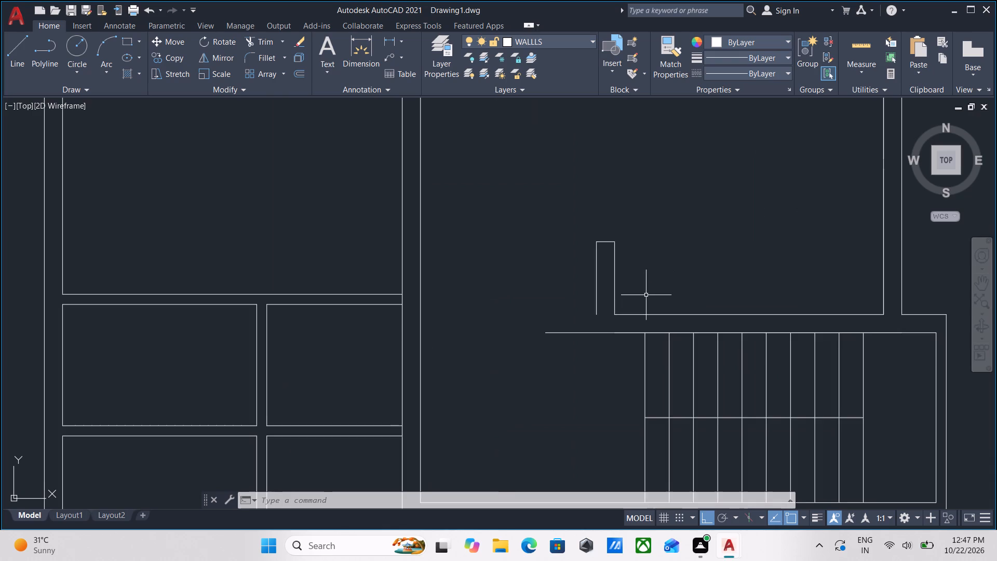
{"action": "middle_click_drag", "start_coordinate": [641, 280], "coordinate": [549, 341]}
{"action": "scroll", "coordinate": [554, 340], "scroll_direction": "down", "scroll_amount": 3}
{"action": "middle_click", "coordinate": [554, 340]}
{"action": "scroll", "coordinate": [569, 355], "scroll_direction": "up", "scroll_amount": 3}
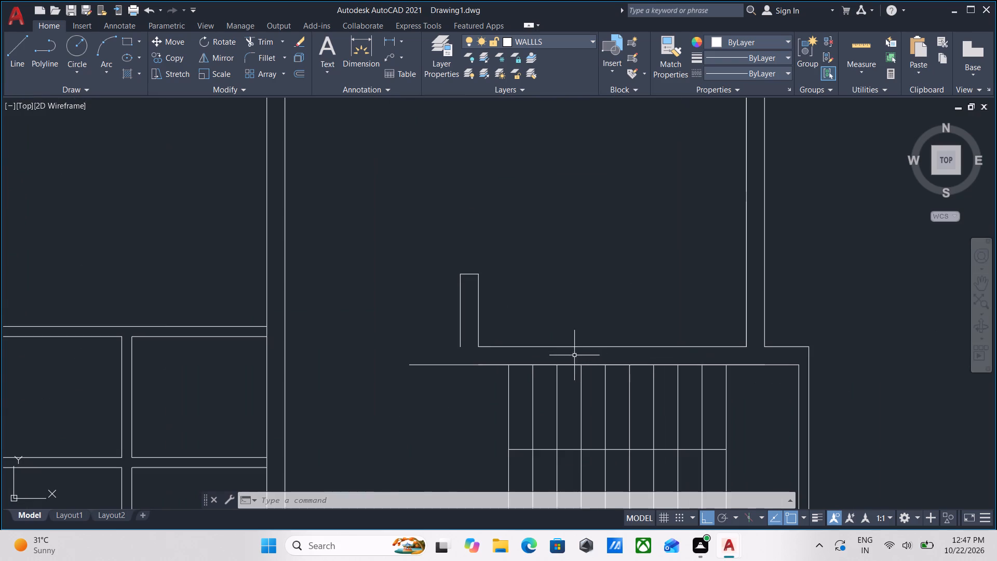
{"action": "left_click", "coordinate": [585, 354]}
{"action": "left_click", "coordinate": [573, 319]}
{"action": "middle_click_drag", "start_coordinate": [572, 316], "coordinate": [573, 356]}
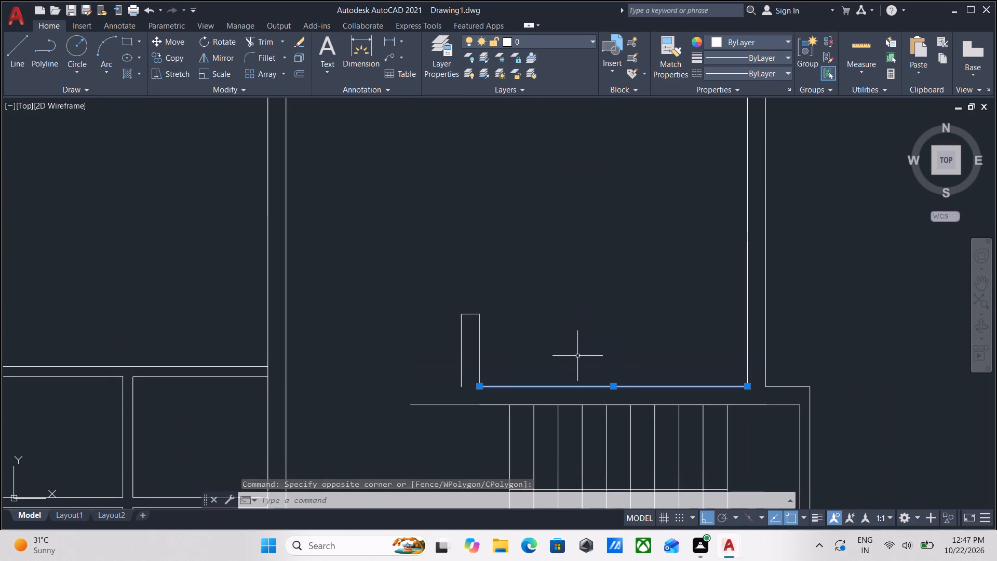
{"action": "key", "text": "o"}
{"action": "key", "text": "Return"}
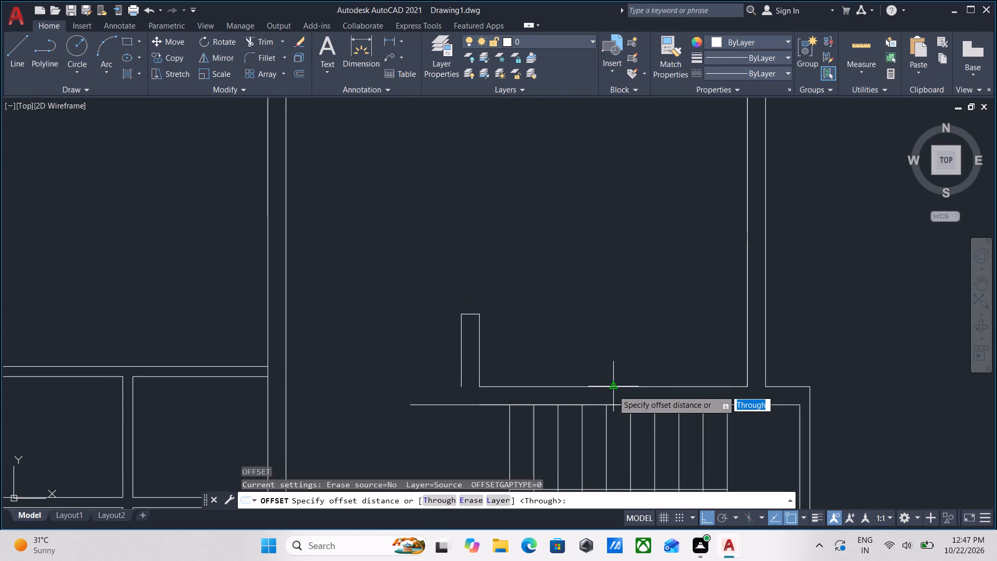
{"action": "left_click", "coordinate": [613, 390]}
{"action": "left_click", "coordinate": [604, 265]}
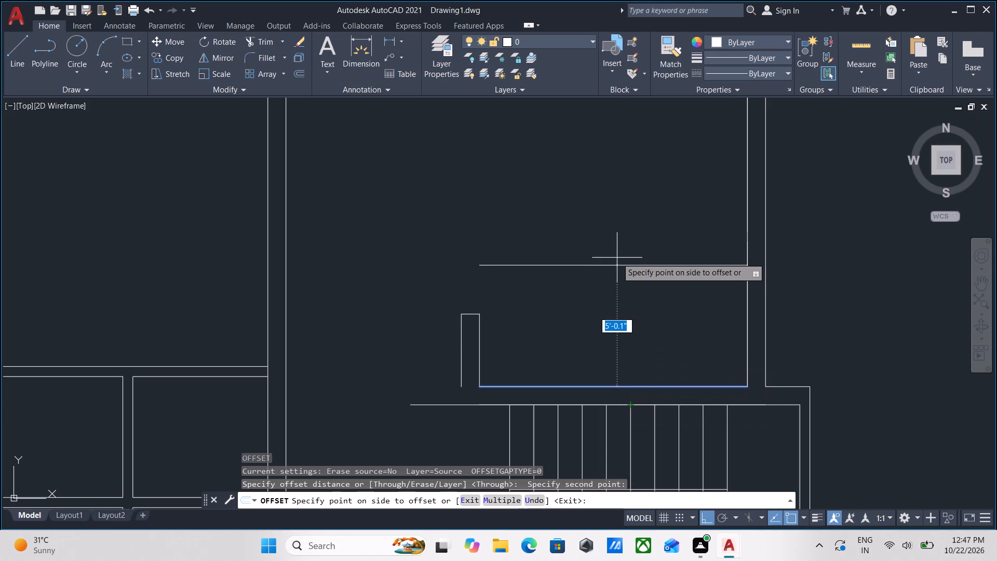
{"action": "type", "text": "12'"}
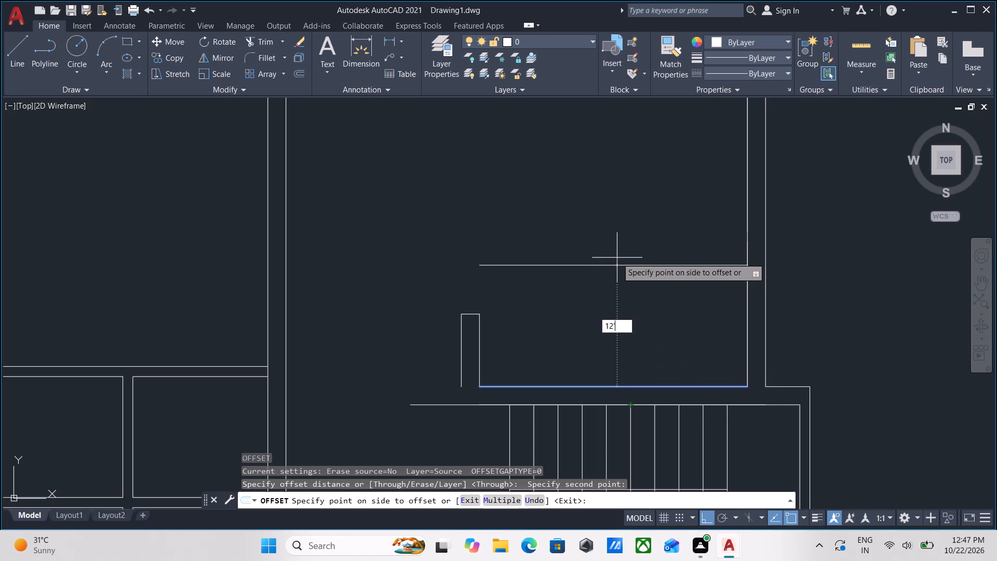
{"action": "key", "text": "Return"}
Offset the new horizontal line another 5" upward to form the partition wall's thickness.
{"action": "scroll", "coordinate": [617, 258], "scroll_direction": "down", "scroll_amount": 2}
{"action": "middle_click_drag", "start_coordinate": [628, 257], "coordinate": [619, 322]}
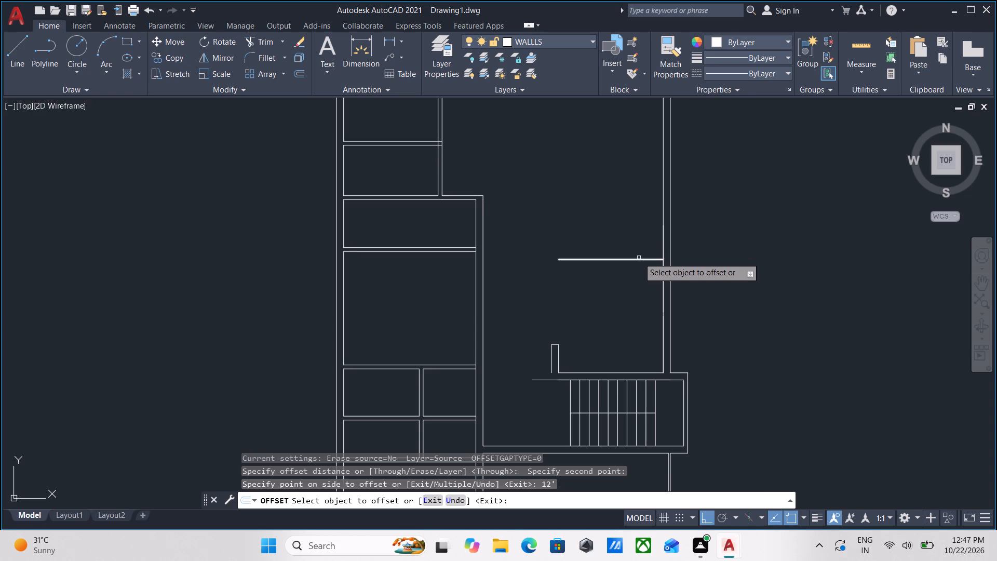
{"action": "left_click", "coordinate": [639, 259]}
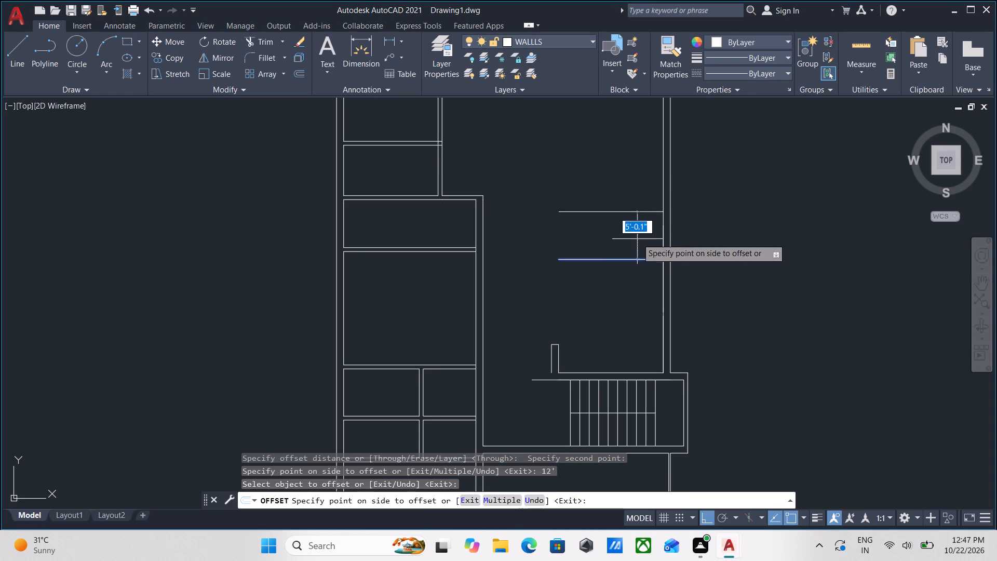
{"action": "key", "text": "5"}
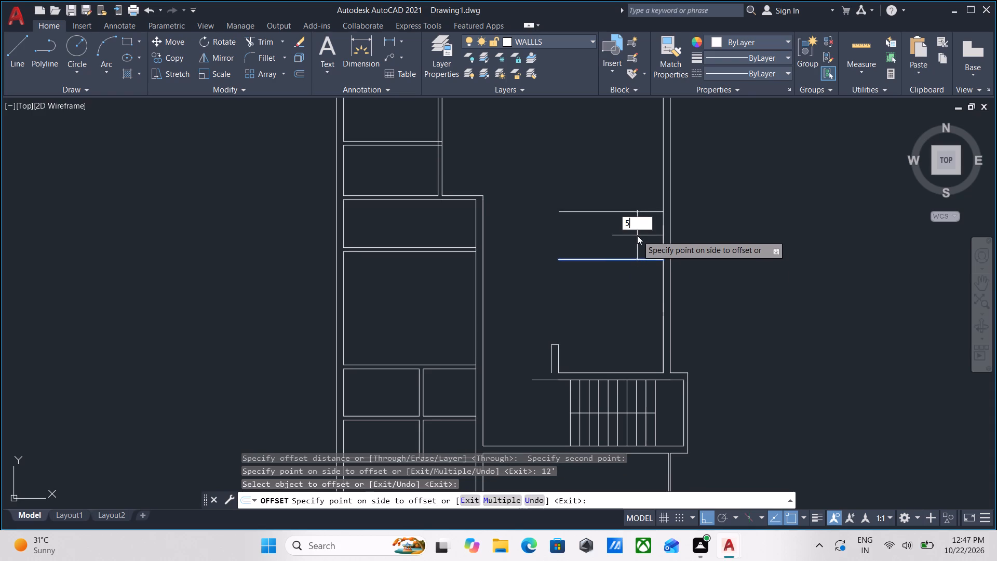
{"action": "key", "text": "Return"}
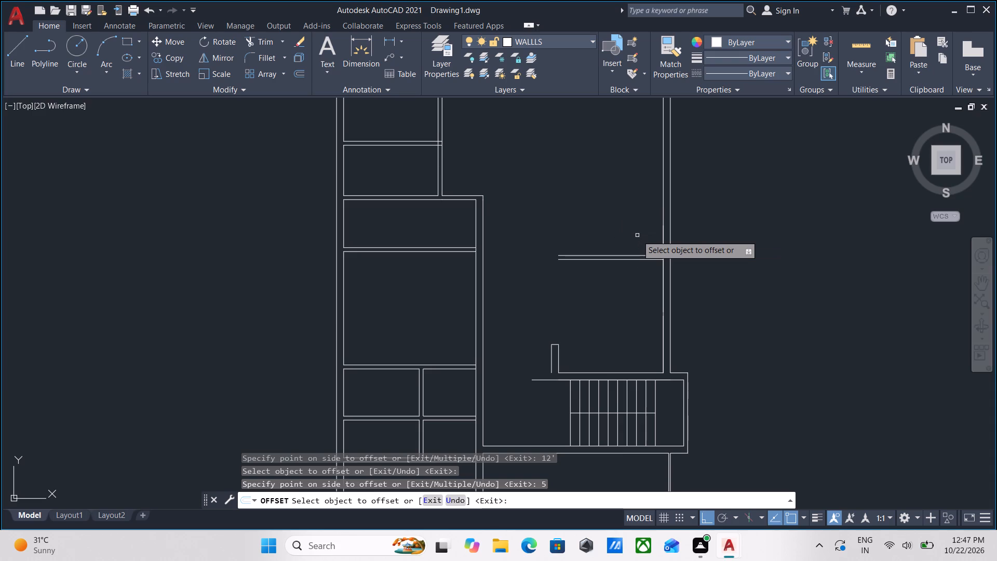
{"action": "scroll", "coordinate": [649, 242], "scroll_direction": "up", "scroll_amount": 1}
{"action": "key", "text": "Escape"}
Trim the east wall's inner line between the two partition lines to open the wall junction.
{"action": "scroll", "coordinate": [679, 274], "scroll_direction": "up", "scroll_amount": 2}
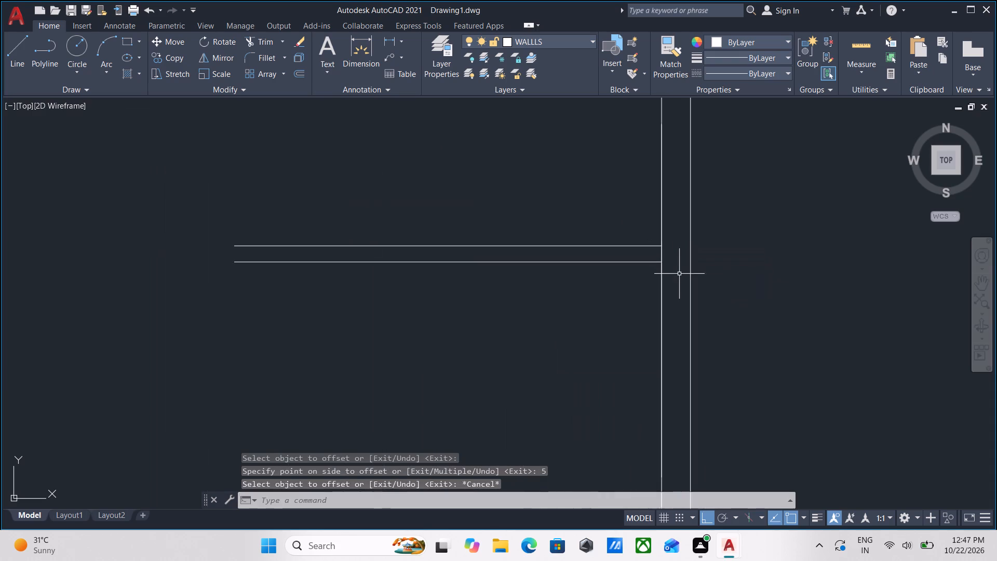
{"action": "middle_click_drag", "start_coordinate": [677, 267], "coordinate": [680, 295]}
{"action": "type", "text": "TR"}
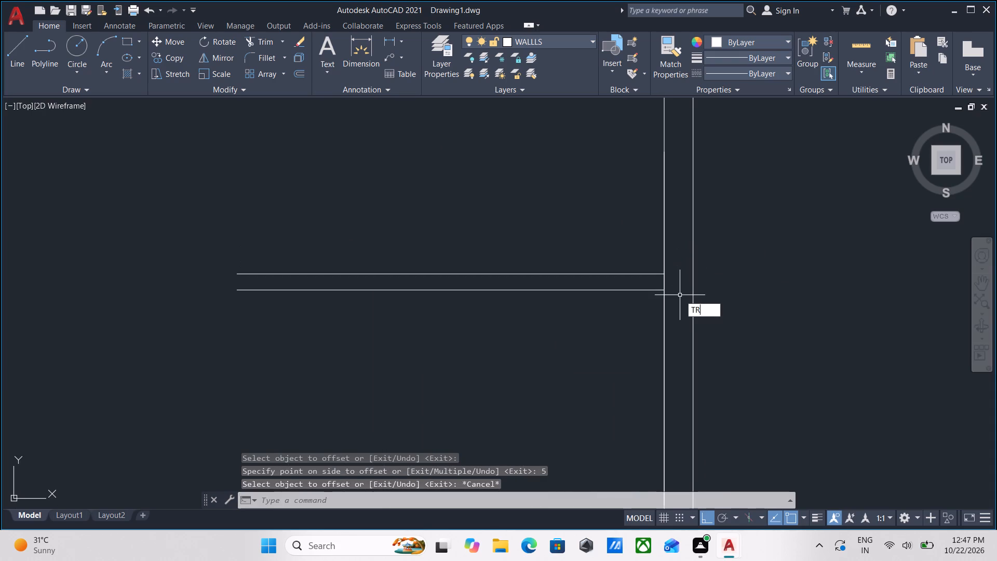
{"action": "key", "text": "Return"}
{"action": "scroll", "coordinate": [680, 295], "scroll_direction": "up", "scroll_amount": 2}
{"action": "left_click", "coordinate": [664, 264]}
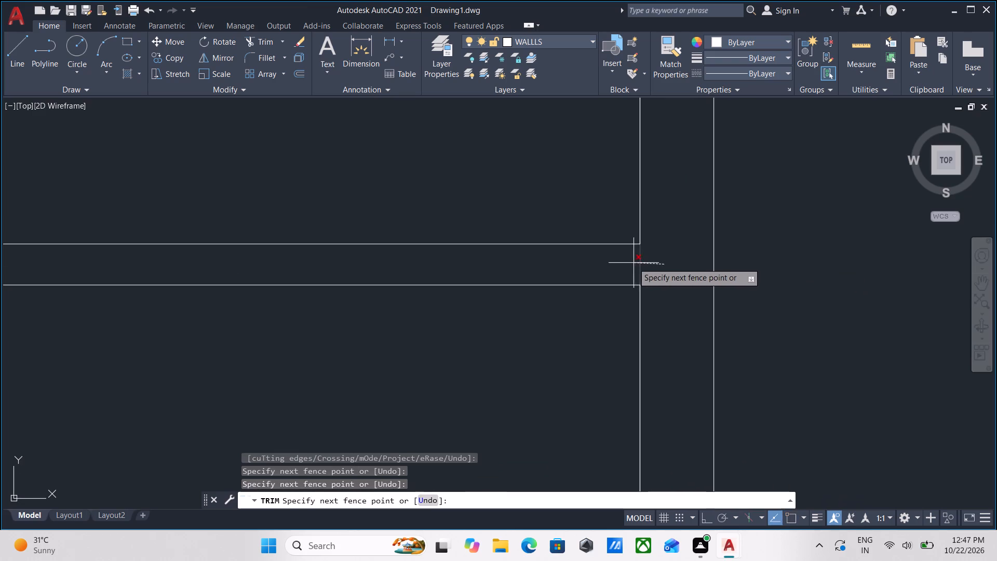
{"action": "left_click", "coordinate": [632, 263]}
{"action": "key", "text": "Escape"}
Join the segments of the east wall's inner line between the partition and the staircase wall into one line.
{"action": "scroll", "coordinate": [632, 263], "scroll_direction": "down", "scroll_amount": 2}
{"action": "middle_click_drag", "start_coordinate": [632, 262], "coordinate": [636, 209]}
{"action": "scroll", "coordinate": [659, 250], "scroll_direction": "down", "scroll_amount": 3}
{"action": "middle_click_drag", "start_coordinate": [655, 257], "coordinate": [651, 237]}
{"action": "scroll", "coordinate": [641, 284], "scroll_direction": "up", "scroll_amount": 2}
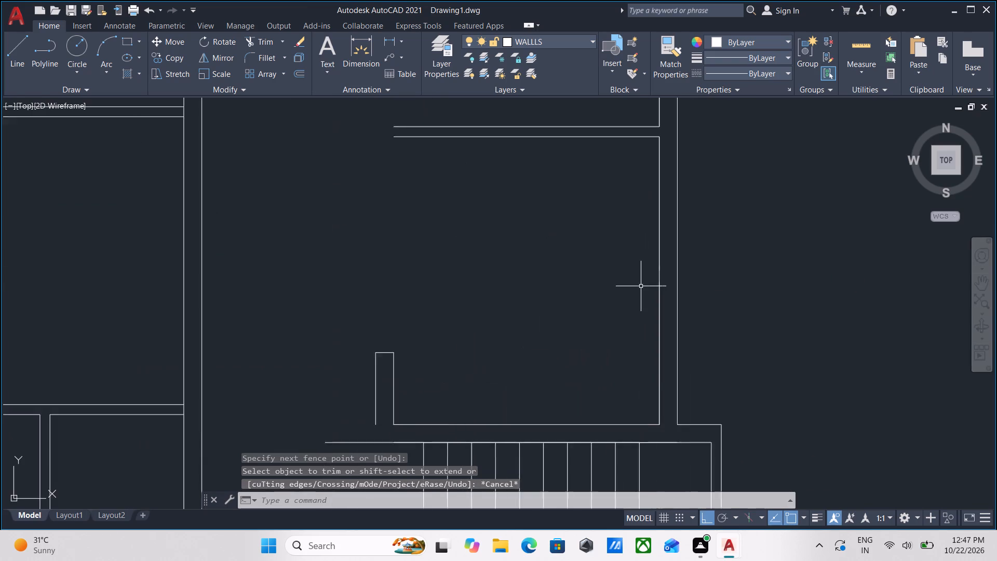
{"action": "scroll", "coordinate": [641, 286], "scroll_direction": "up", "scroll_amount": 1}
{"action": "left_click", "coordinate": [680, 285]}
{"action": "left_click", "coordinate": [641, 254]}
{"action": "scroll", "coordinate": [640, 251], "scroll_direction": "down", "scroll_amount": 2}
{"action": "middle_click_drag", "start_coordinate": [640, 251], "coordinate": [651, 245]}
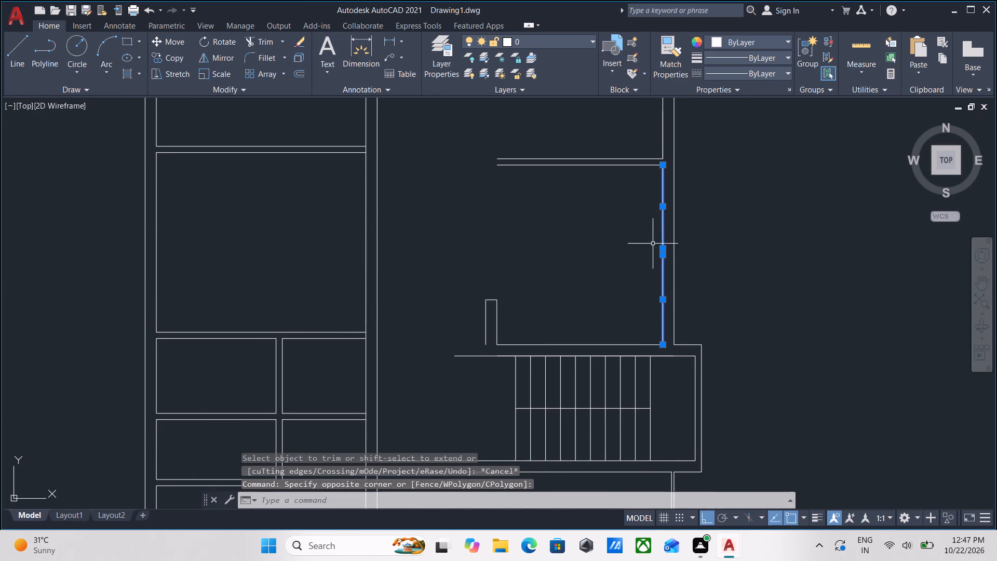
{"action": "scroll", "coordinate": [665, 248], "scroll_direction": "up", "scroll_amount": 2}
{"action": "type", "text": "JOIN"}
{"action": "key", "text": "Return"}
Offset the joined inner wall line 9'1" to the west to set the room's width.
{"action": "left_click", "coordinate": [665, 254]}
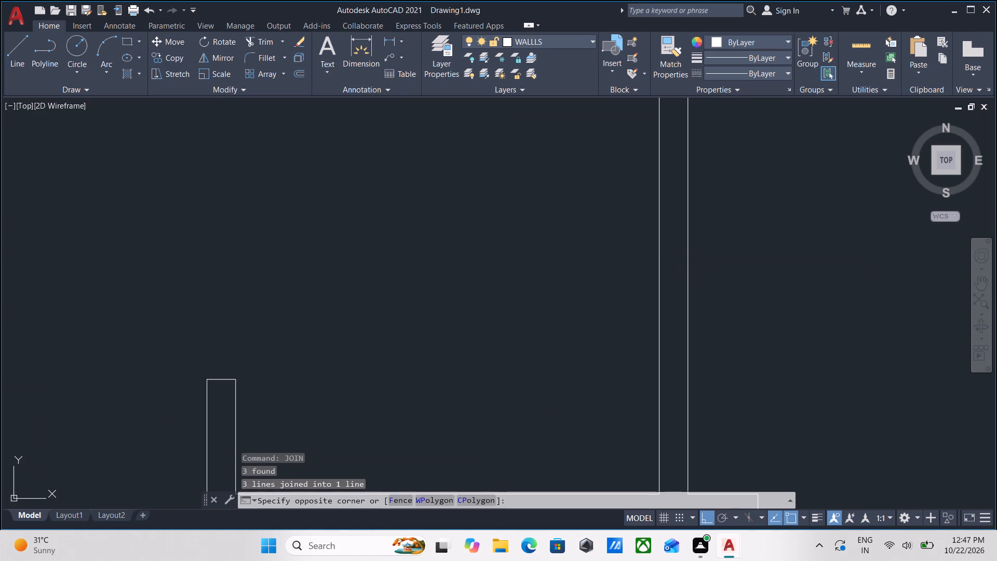
{"action": "left_click", "coordinate": [626, 221]}
{"action": "scroll", "coordinate": [626, 221], "scroll_direction": "down", "scroll_amount": 2}
{"action": "middle_click_drag", "start_coordinate": [626, 221], "coordinate": [653, 238]}
{"action": "key", "text": "o"}
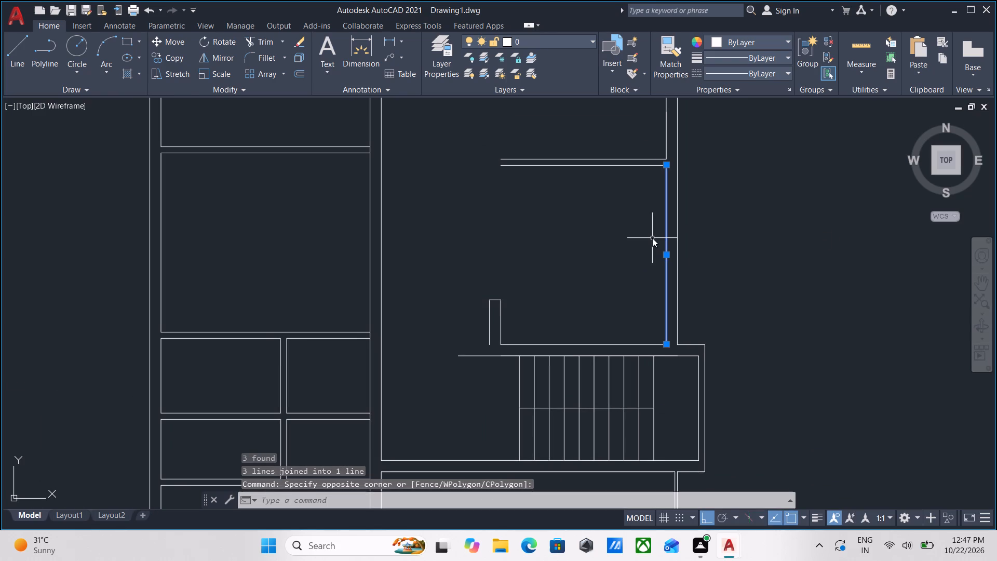
{"action": "key", "text": "Return"}
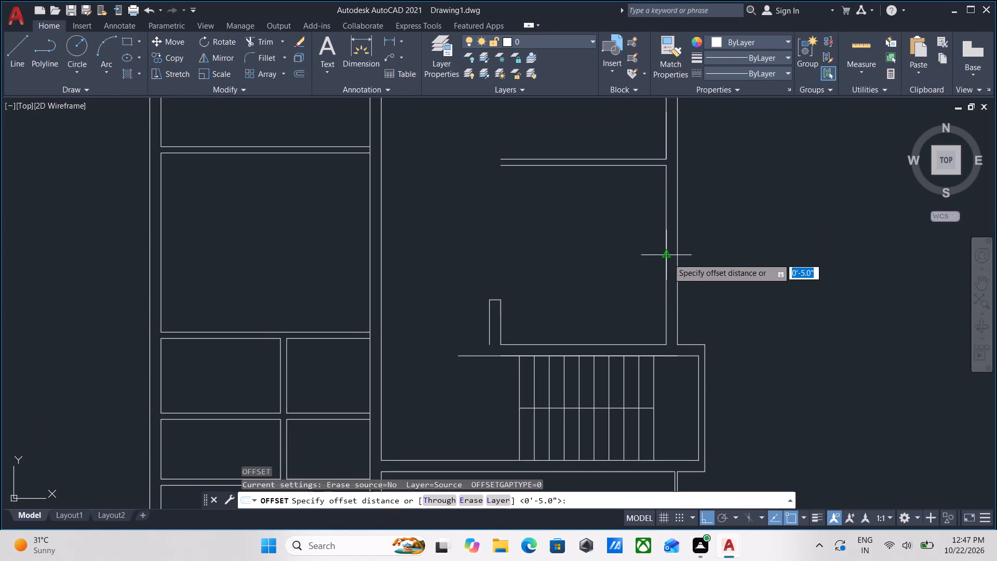
{"action": "left_click", "coordinate": [668, 258]}
{"action": "left_click", "coordinate": [588, 246]}
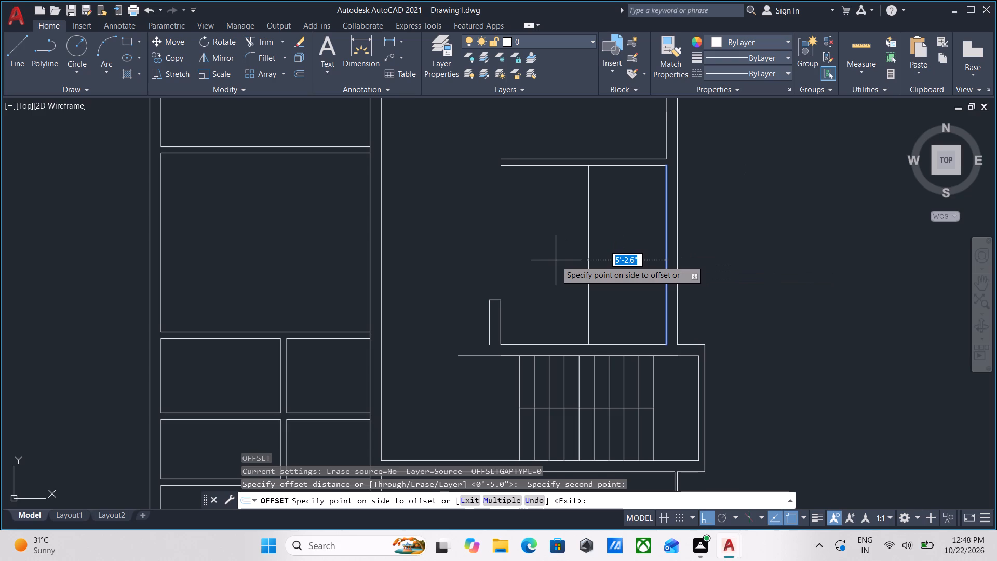
{"action": "type", "text": "9'1"}
{"action": "key", "text": "Return"}
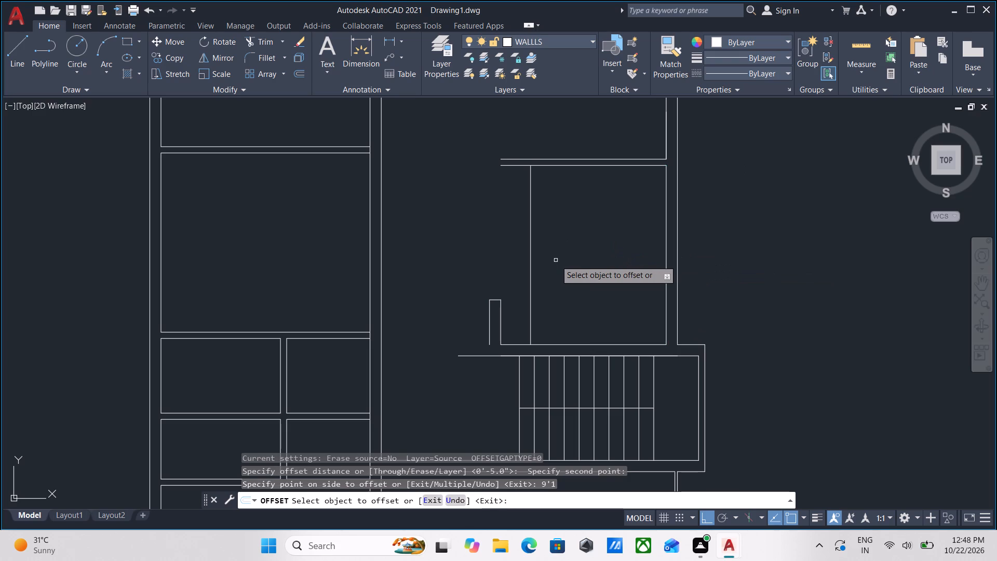
{"action": "middle_click_drag", "start_coordinate": [556, 260], "coordinate": [584, 268]}
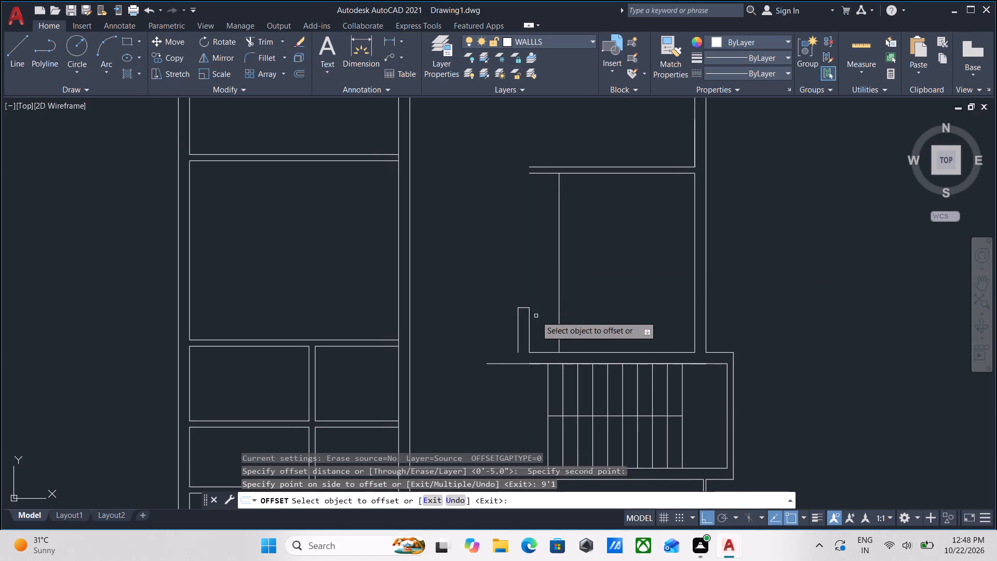
{"action": "scroll", "coordinate": [533, 325], "scroll_direction": "up", "scroll_amount": 2}
{"action": "key", "text": "Escape"}
Erase the three lines of the short wall stub beside the new room, above the staircase.
{"action": "middle_click_drag", "start_coordinate": [534, 327], "coordinate": [534, 336]}
{"action": "scroll", "coordinate": [534, 335], "scroll_direction": "down", "scroll_amount": 1}
{"action": "middle_click_drag", "start_coordinate": [534, 336], "coordinate": [534, 344]}
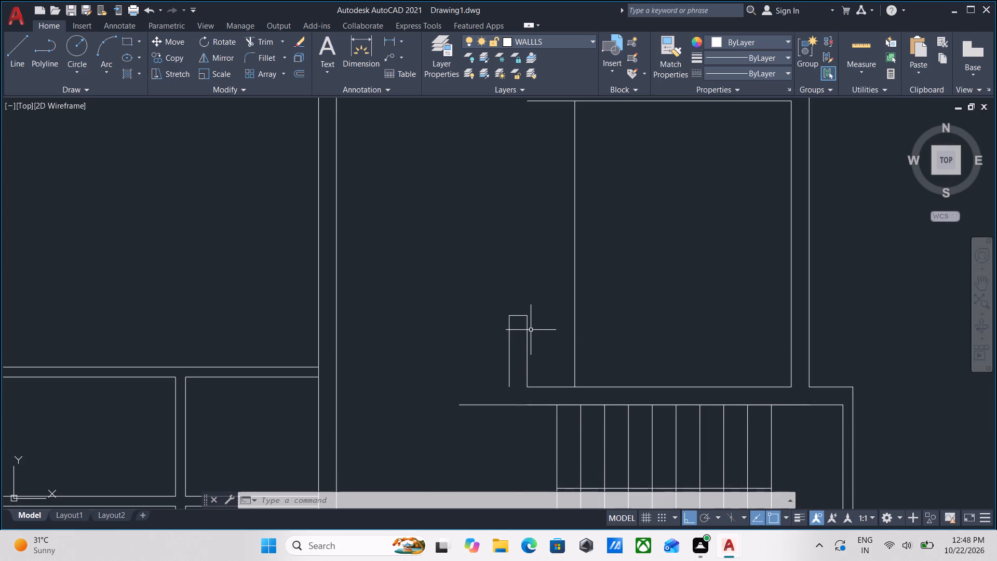
{"action": "left_click", "coordinate": [533, 340]}
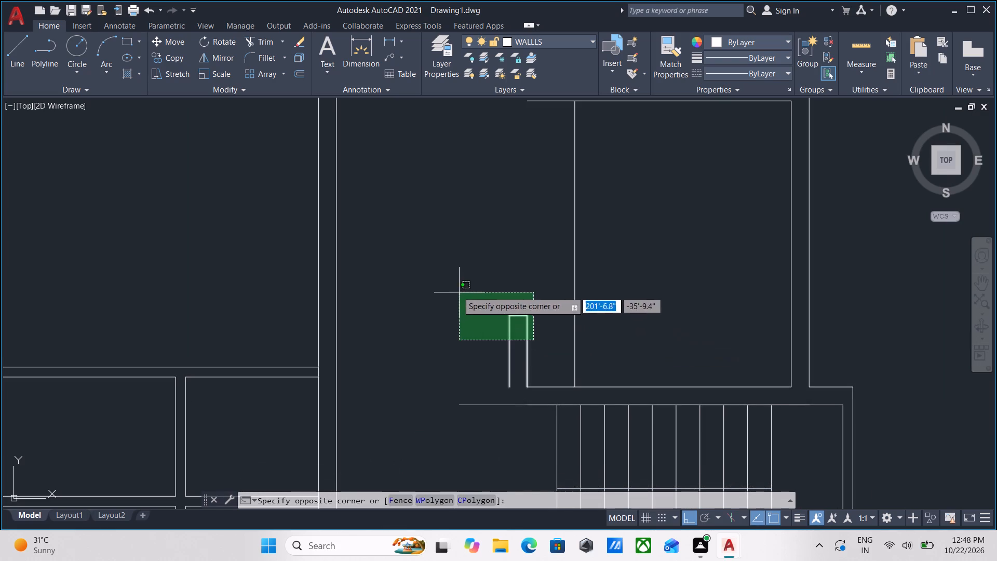
{"action": "left_click", "coordinate": [457, 291]}
{"action": "right_click", "coordinate": [456, 291]}
{"action": "left_click", "coordinate": [489, 308]}
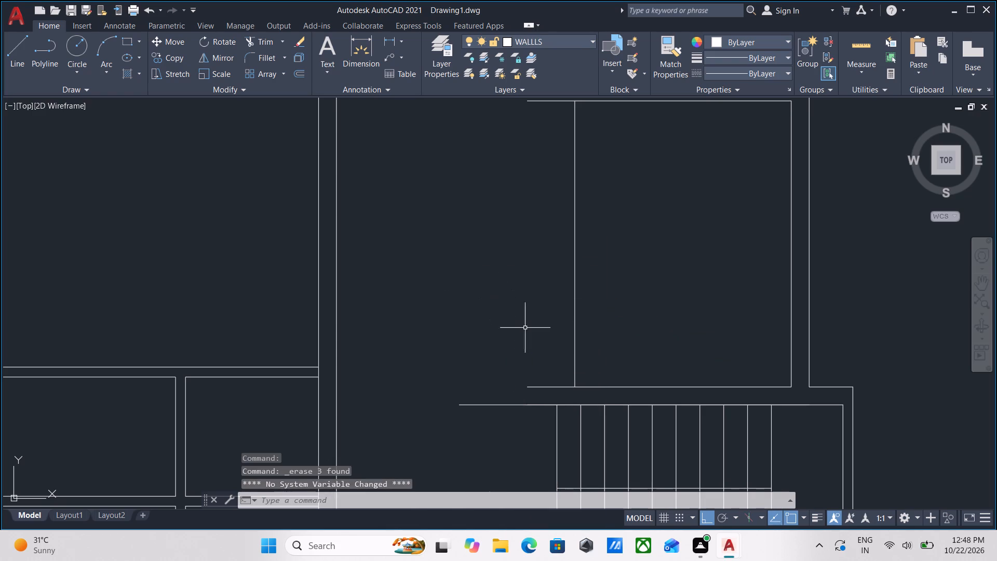
Offset the room's new west wall line 9" to the west, outside the room, to form the wall thickness.
{"action": "left_click", "coordinate": [598, 313]}
{"action": "left_click", "coordinate": [547, 269]}
{"action": "middle_click_drag", "start_coordinate": [553, 295], "coordinate": [563, 326]}
{"action": "key", "text": "o"}
{"action": "key", "text": "Return"}
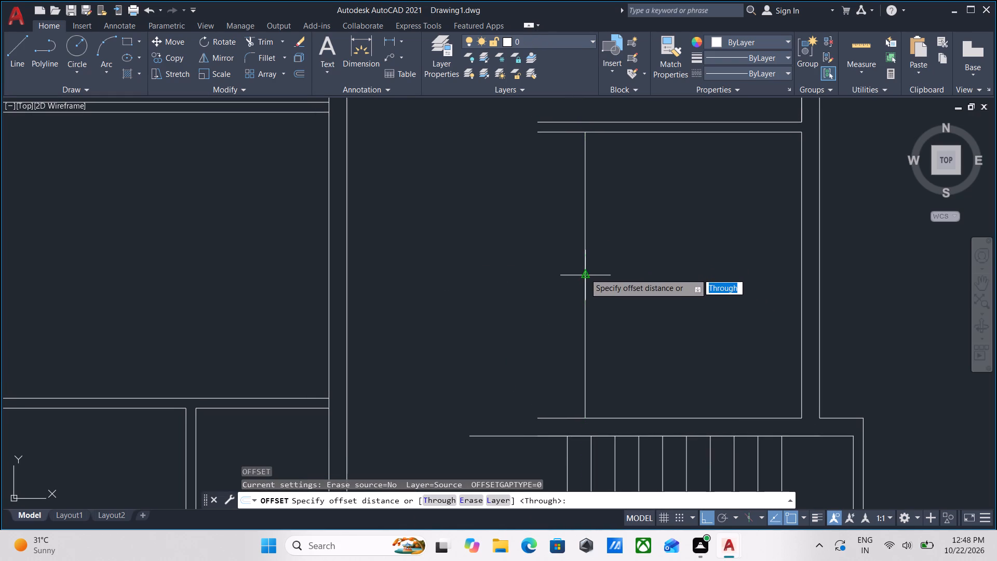
{"action": "left_click", "coordinate": [585, 273]}
{"action": "left_click", "coordinate": [549, 273]}
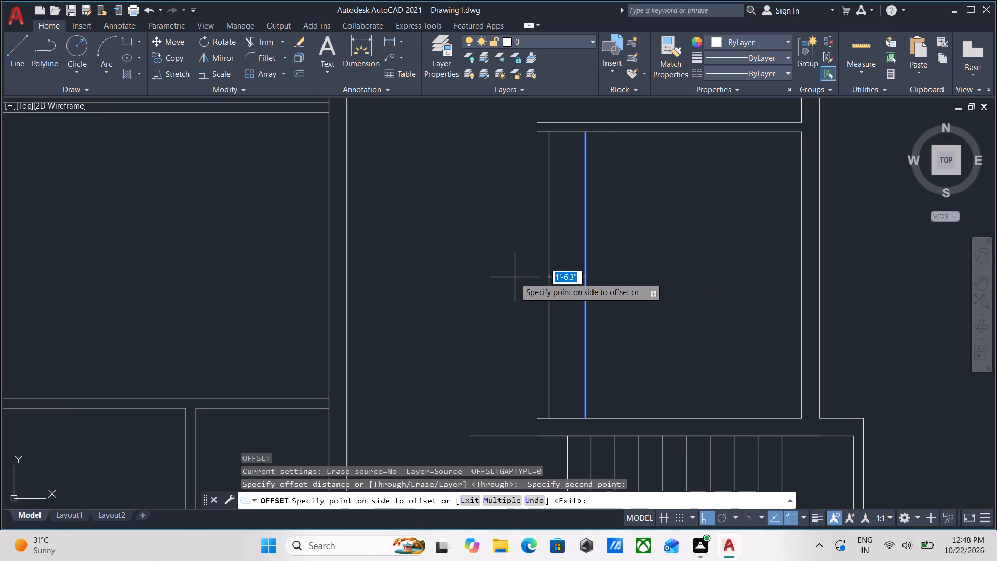
{"action": "key", "text": "9"}
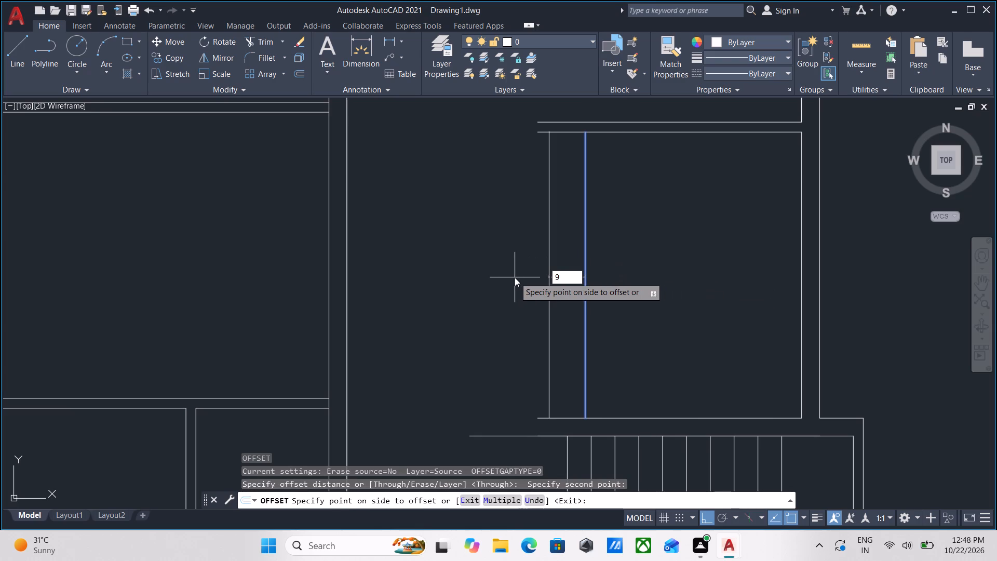
{"action": "key", "text": "shift+quotedbl"}
{"action": "key", "text": "Return"}
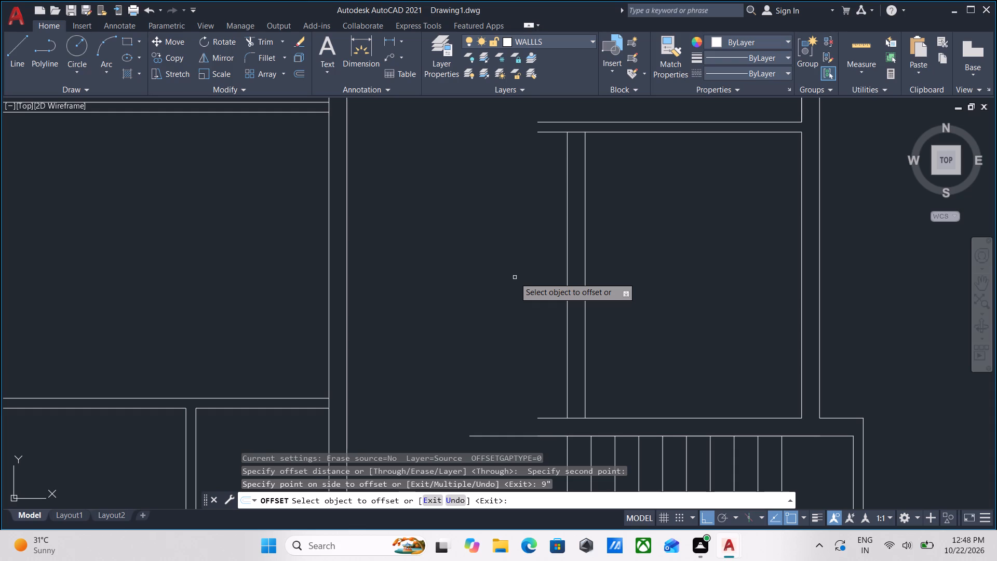
{"action": "scroll", "coordinate": [515, 277], "scroll_direction": "down", "scroll_amount": 2}
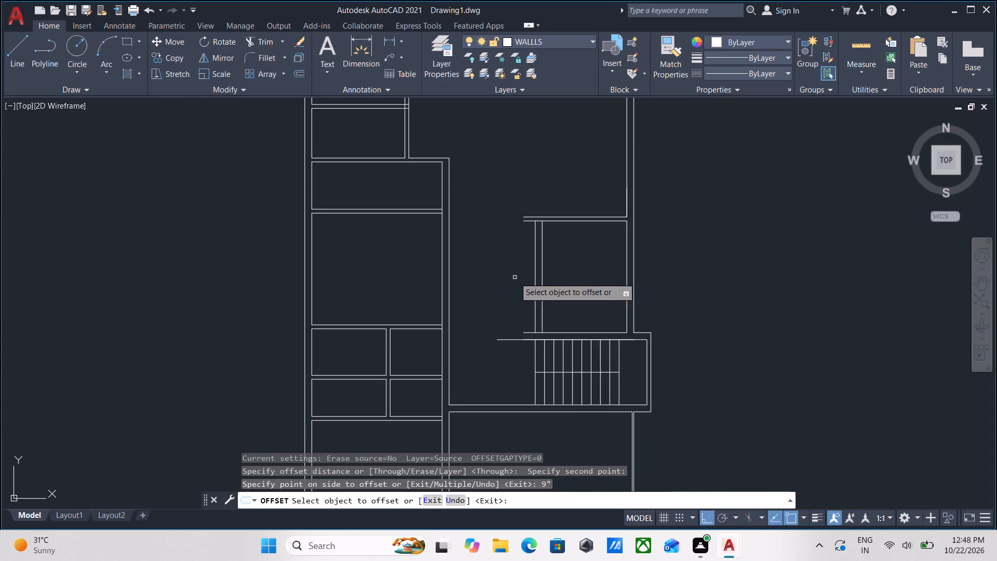
{"action": "scroll", "coordinate": [515, 277], "scroll_direction": "down", "scroll_amount": 1}
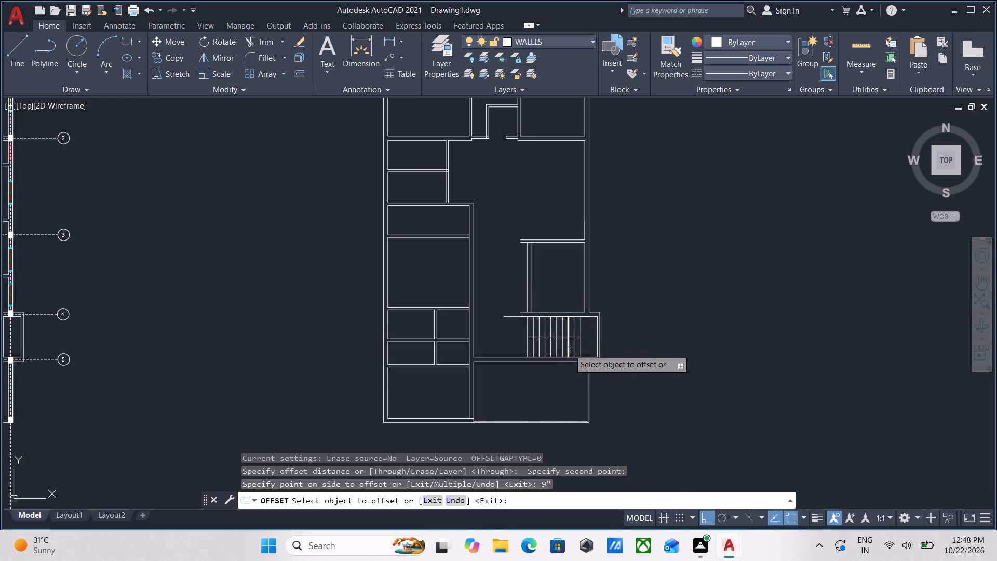
{"action": "scroll", "coordinate": [574, 357], "scroll_direction": "up", "scroll_amount": 2}
{"action": "scroll", "coordinate": [477, 254], "scroll_direction": "up", "scroll_amount": 1}
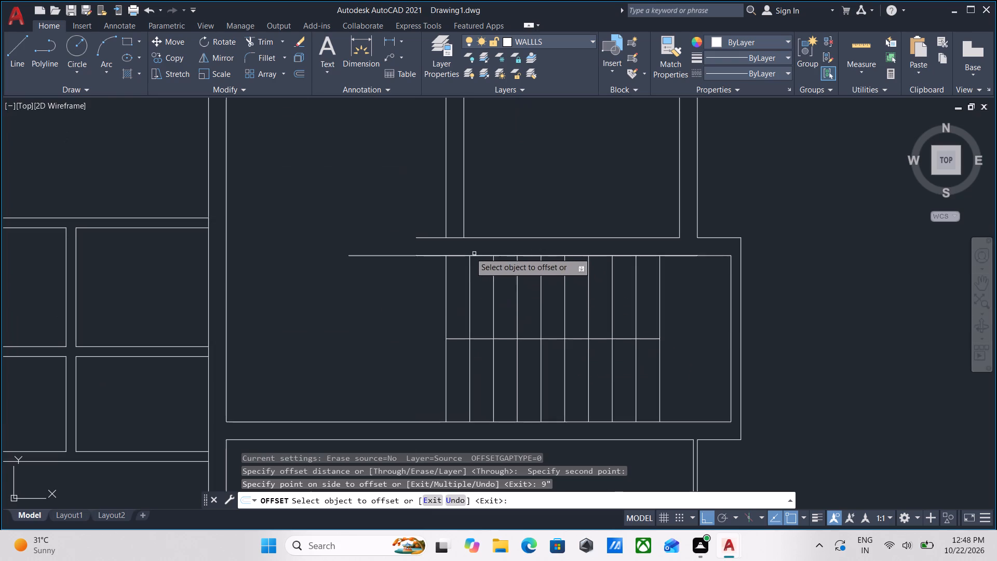
{"action": "middle_click_drag", "start_coordinate": [451, 249], "coordinate": [506, 325]}
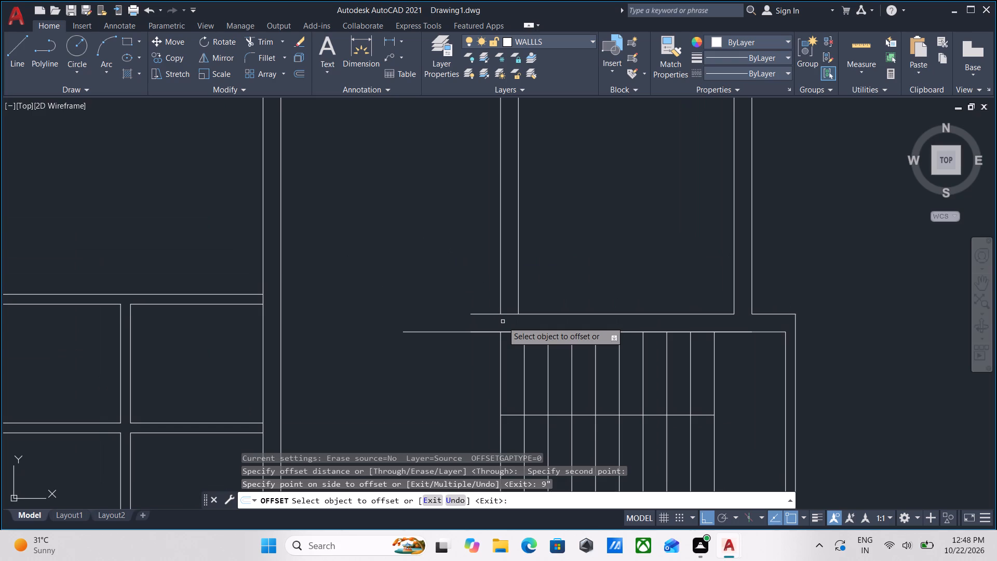
{"action": "key", "text": "Escape"}
Trim the horizontal wall line above the staircase between the room's two west wall lines.
{"action": "type", "text": "TR"}
{"action": "key", "text": "Return"}
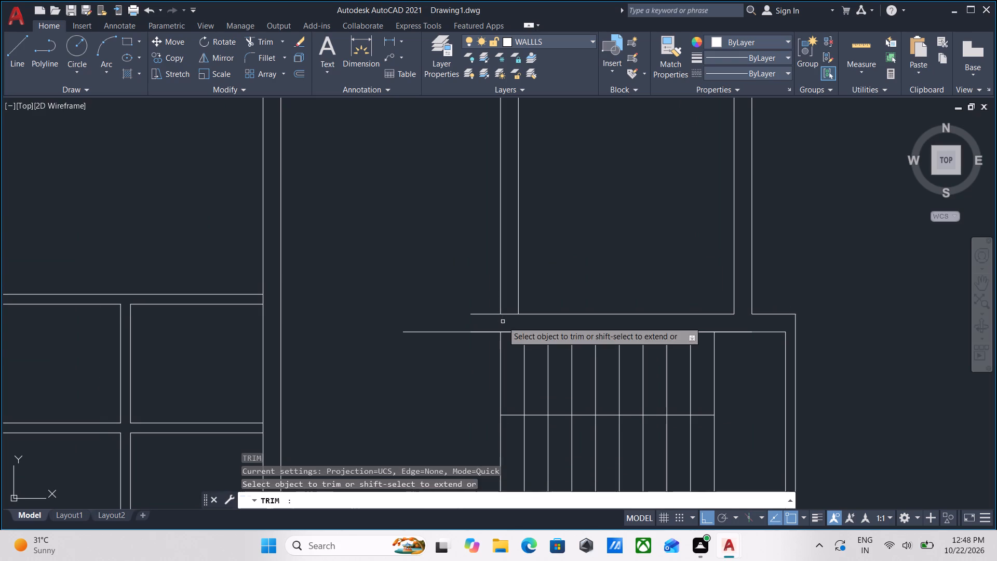
{"action": "scroll", "coordinate": [503, 322], "scroll_direction": "up", "scroll_amount": 3}
{"action": "left_click", "coordinate": [519, 314]}
{"action": "left_click", "coordinate": [522, 261]}
{"action": "key", "text": "Escape"}
{"action": "middle_click_drag", "start_coordinate": [451, 332], "coordinate": [468, 345]}
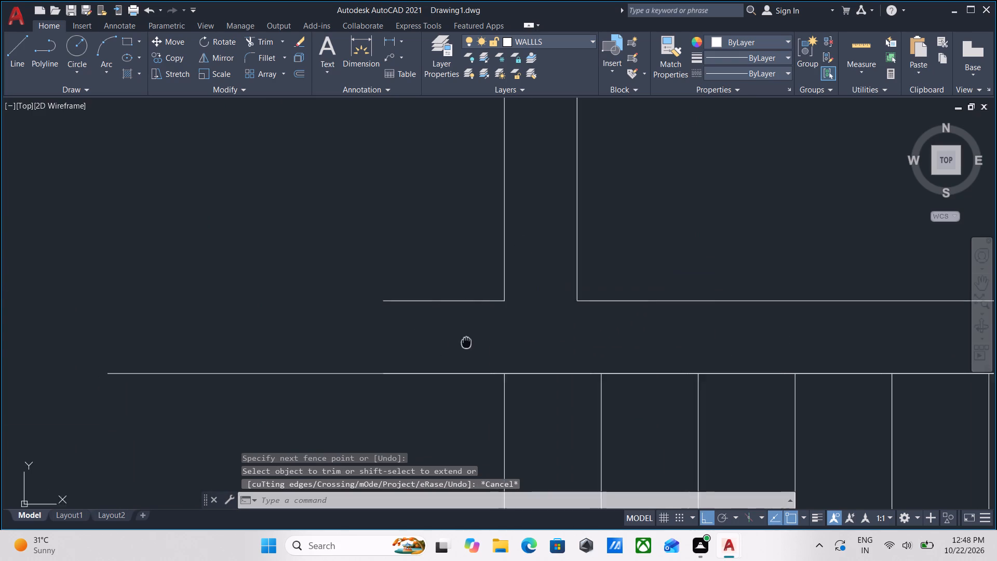
Extend both horizontal wall lines above the staircase west to the long vertical wall.
{"action": "middle_click_drag", "start_coordinate": [468, 345], "coordinate": [473, 352]}
{"action": "type", "text": "EX"}
{"action": "key", "text": "Return"}
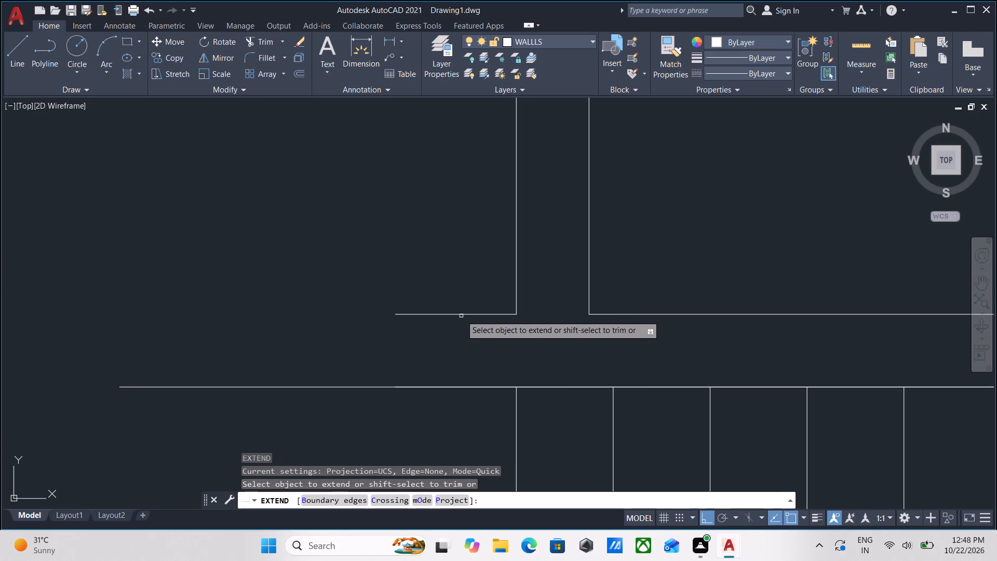
{"action": "scroll", "coordinate": [436, 328], "scroll_direction": "down", "scroll_amount": 2}
{"action": "middle_click_drag", "start_coordinate": [436, 328], "coordinate": [481, 325]}
{"action": "scroll", "coordinate": [484, 322], "scroll_direction": "down", "scroll_amount": 1}
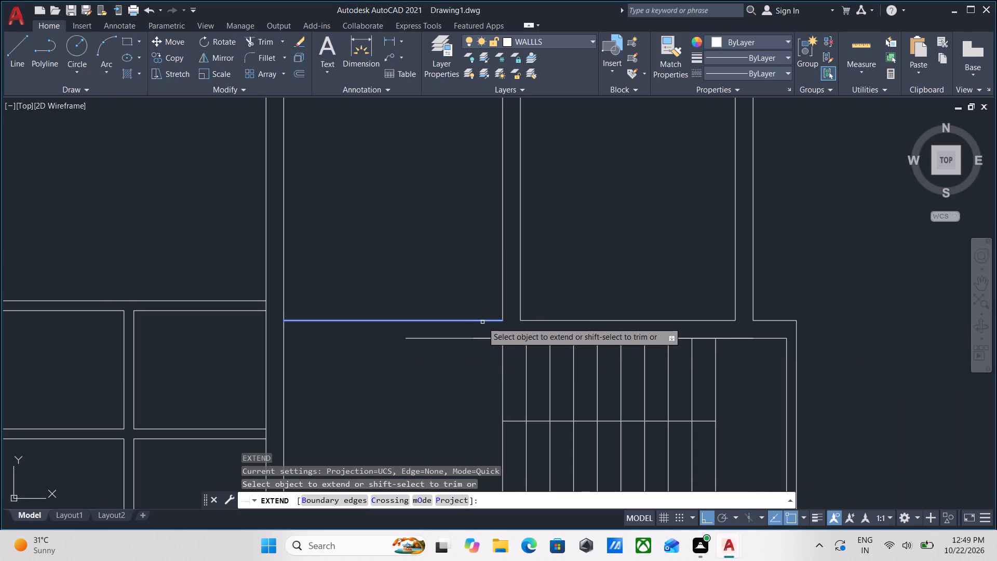
{"action": "left_click", "coordinate": [482, 322]}
{"action": "left_click", "coordinate": [465, 338]}
{"action": "scroll", "coordinate": [402, 342], "scroll_direction": "down", "scroll_amount": 1}
{"action": "middle_click_drag", "start_coordinate": [402, 342], "coordinate": [440, 295]}
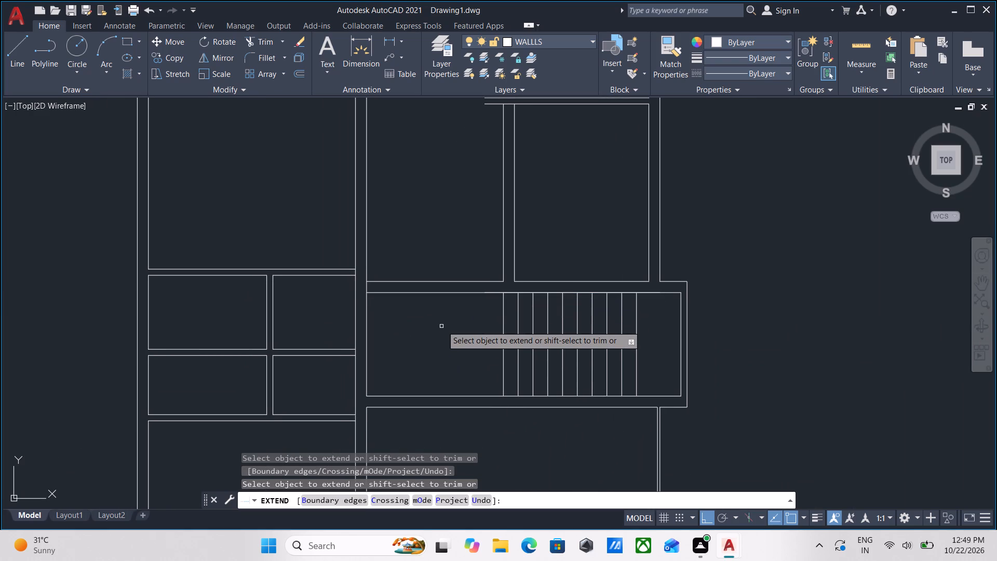
{"action": "key", "text": "Escape"}
Draw a short vertical line across the horizontal wall's thickness, starting at the corner of the new room's outer west wall line.
{"action": "scroll", "coordinate": [409, 289], "scroll_direction": "up", "scroll_amount": 1}
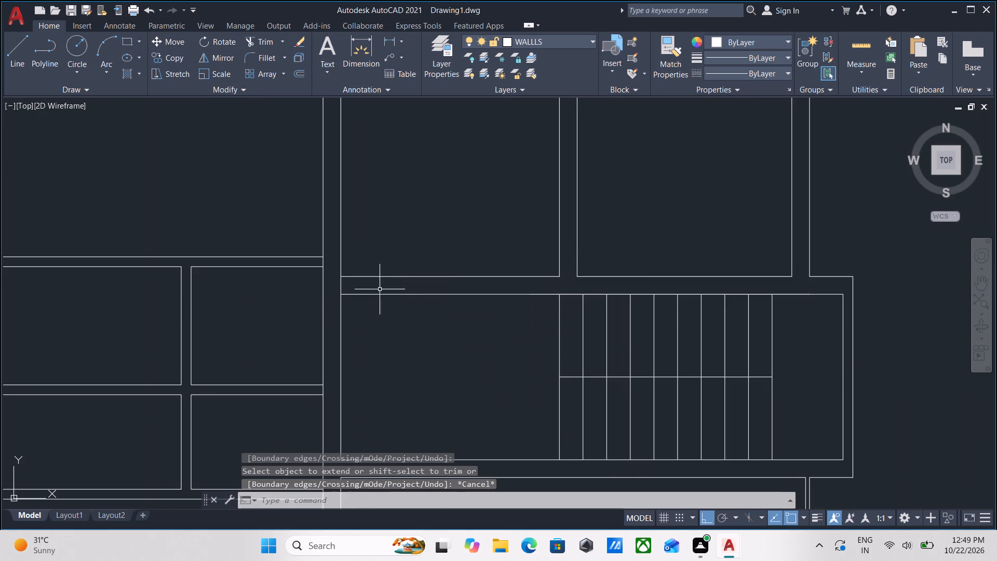
{"action": "scroll", "coordinate": [336, 295], "scroll_direction": "up", "scroll_amount": 1}
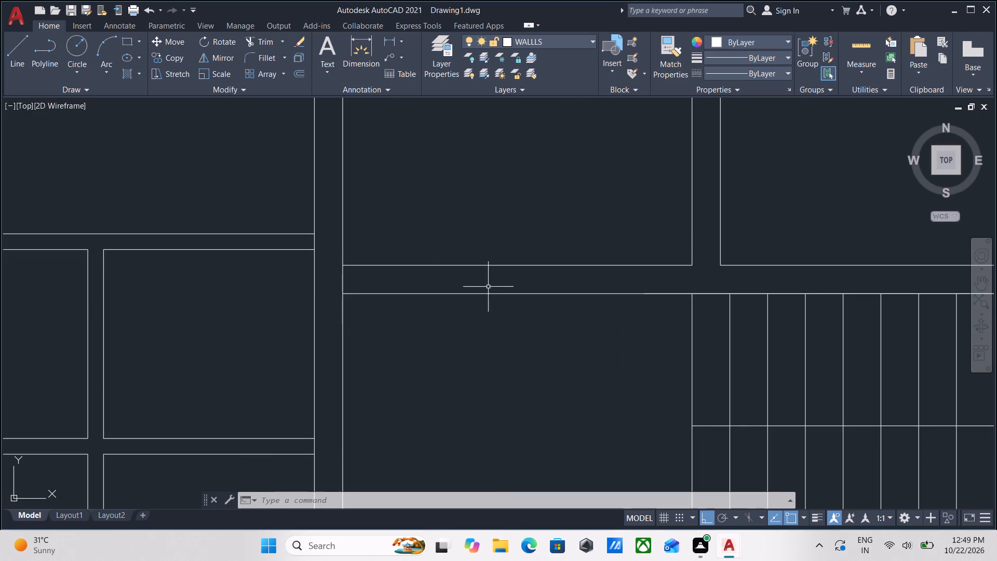
{"action": "scroll", "coordinate": [627, 298], "scroll_direction": "down", "scroll_amount": 2}
{"action": "middle_click_drag", "start_coordinate": [627, 298], "coordinate": [540, 317]}
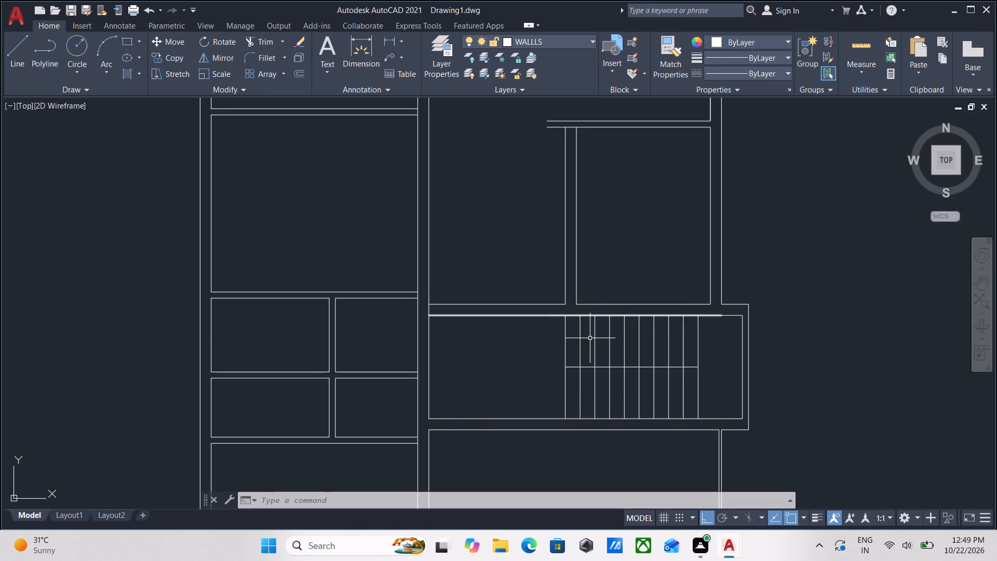
{"action": "key", "text": "l"}
{"action": "key", "text": "Return"}
{"action": "scroll", "coordinate": [587, 304], "scroll_direction": "up", "scroll_amount": 3}
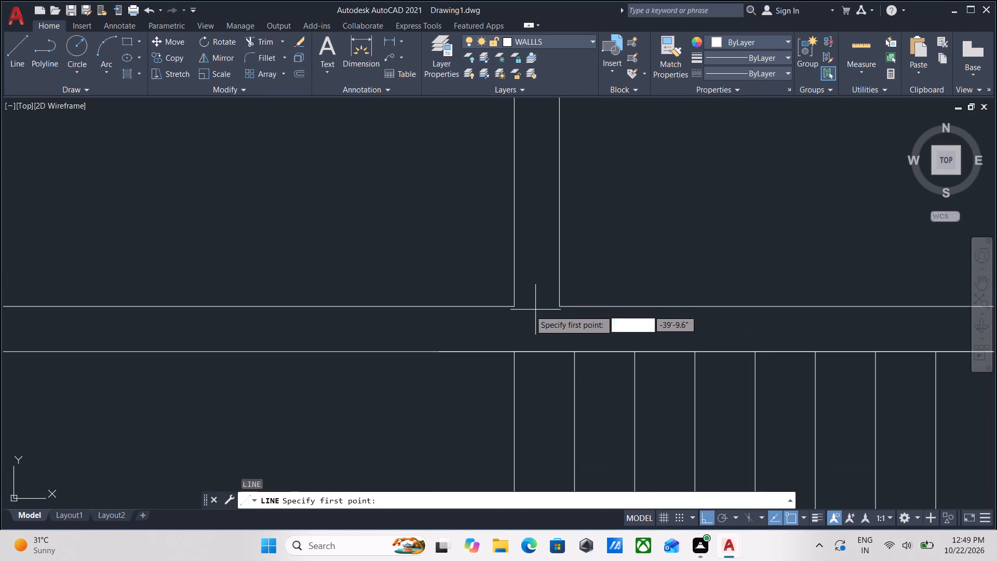
{"action": "left_click", "coordinate": [515, 307]}
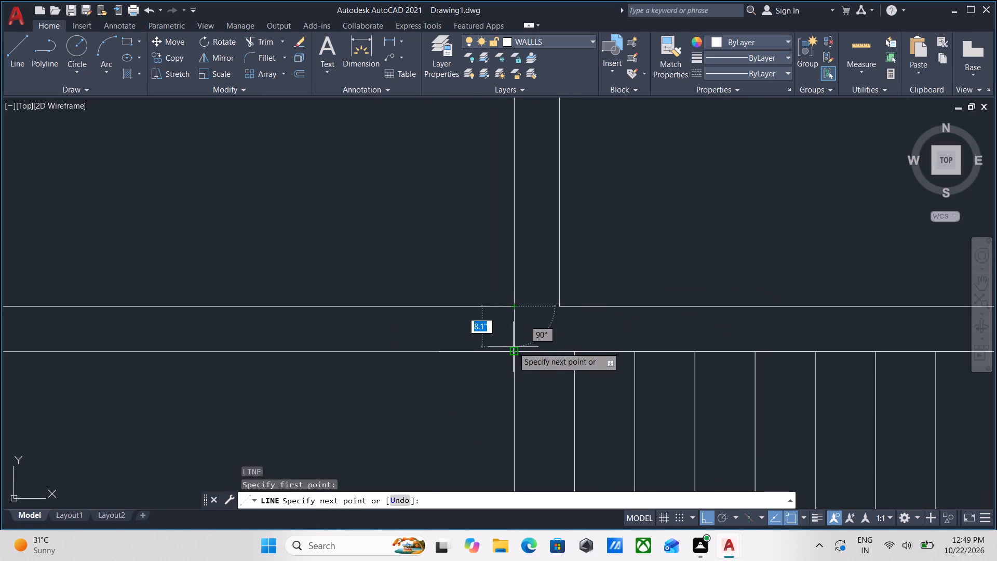
{"action": "left_click", "coordinate": [513, 347]}
{"action": "key", "text": "Escape"}
Offset the short cross line 3' to the west within the horizontal wall.
{"action": "left_click", "coordinate": [532, 332]}
{"action": "left_click", "coordinate": [477, 316]}
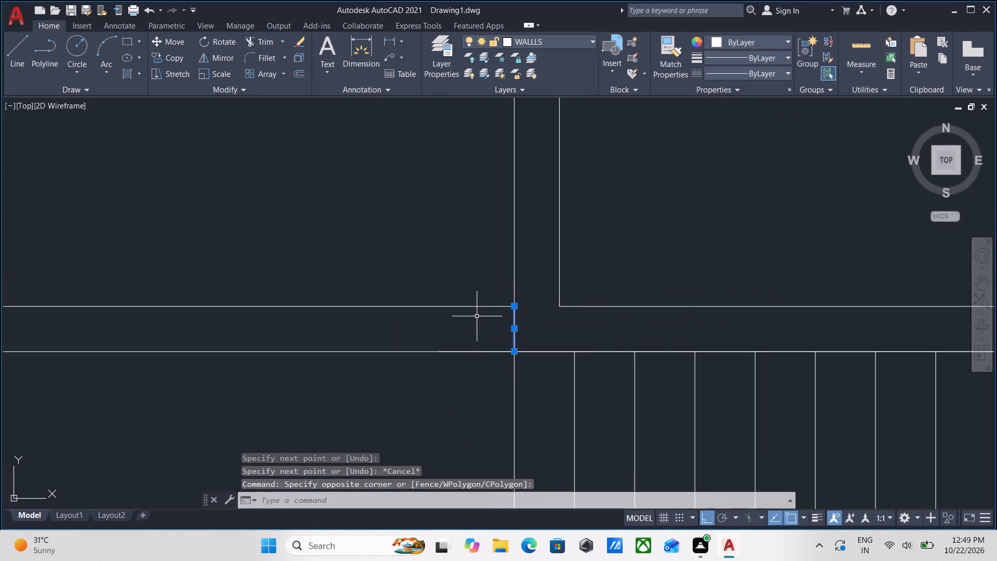
{"action": "scroll", "coordinate": [487, 321], "scroll_direction": "down", "scroll_amount": 1}
{"action": "middle_click_drag", "start_coordinate": [487, 321], "coordinate": [592, 333]}
{"action": "key", "text": "o"}
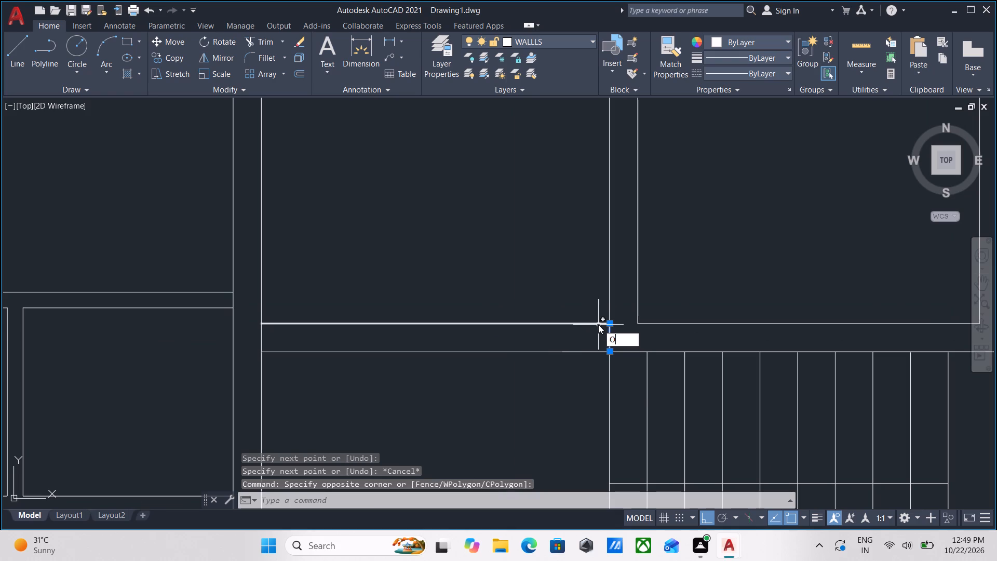
{"action": "key", "text": "Return"}
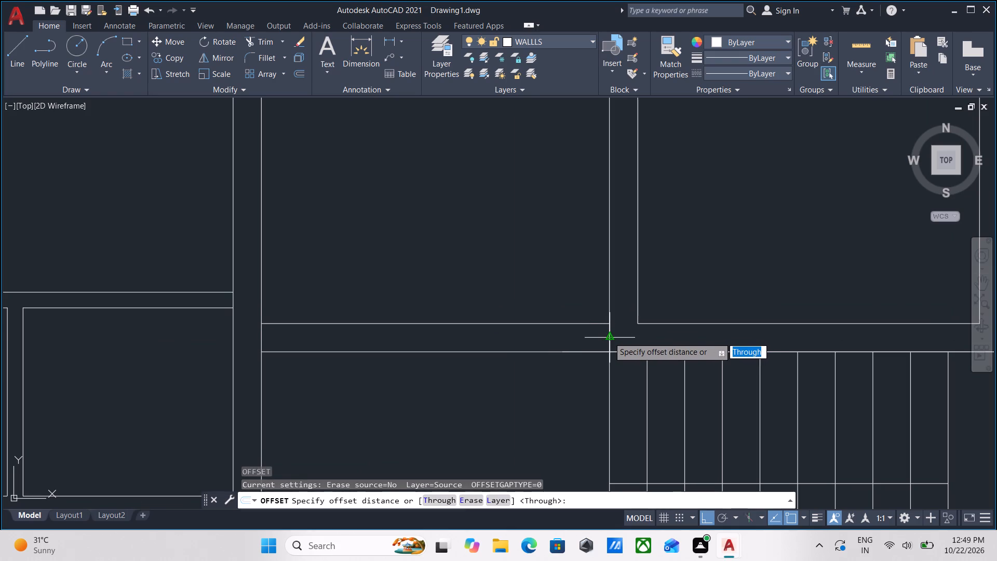
{"action": "left_click", "coordinate": [609, 337]}
{"action": "left_click", "coordinate": [523, 331]}
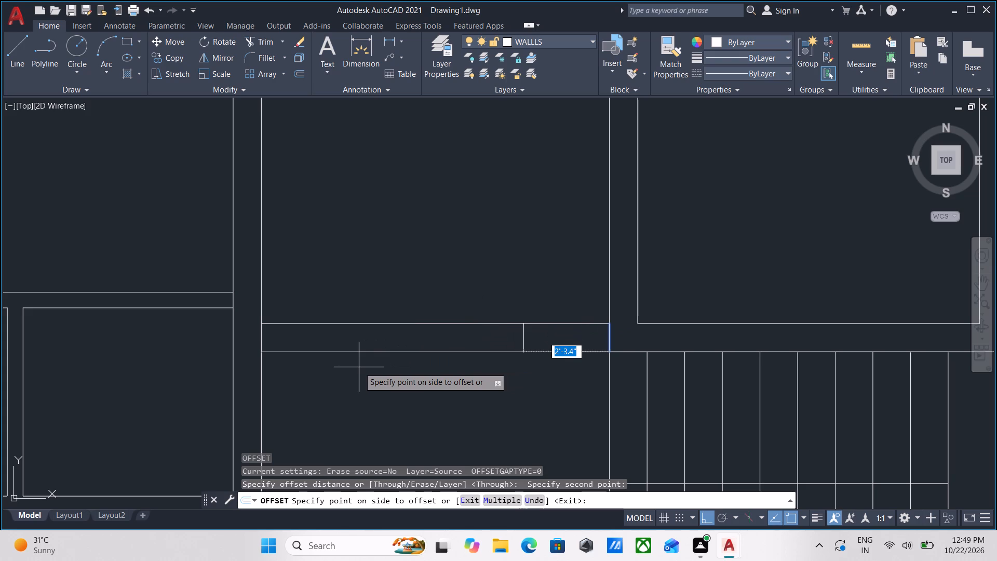
{"action": "key", "text": "3"}
{"action": "key", "text": "apostrophe"}
{"action": "key", "text": "Return"}
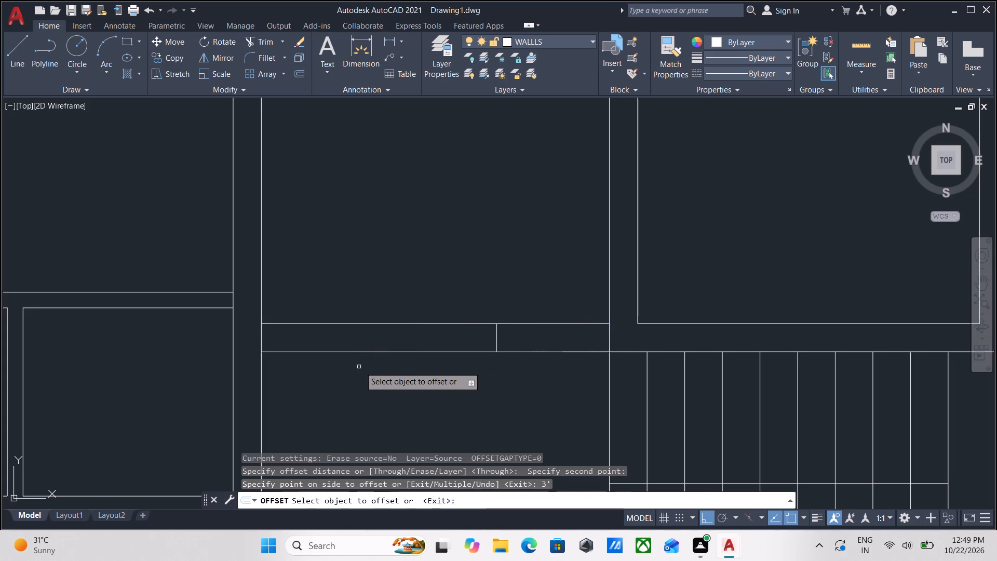
Offset the new cross line a further 9" to the west to set the wall thickness.
{"action": "scroll", "coordinate": [362, 366], "scroll_direction": "down", "scroll_amount": 1}
{"action": "middle_click_drag", "start_coordinate": [363, 366], "coordinate": [417, 343]}
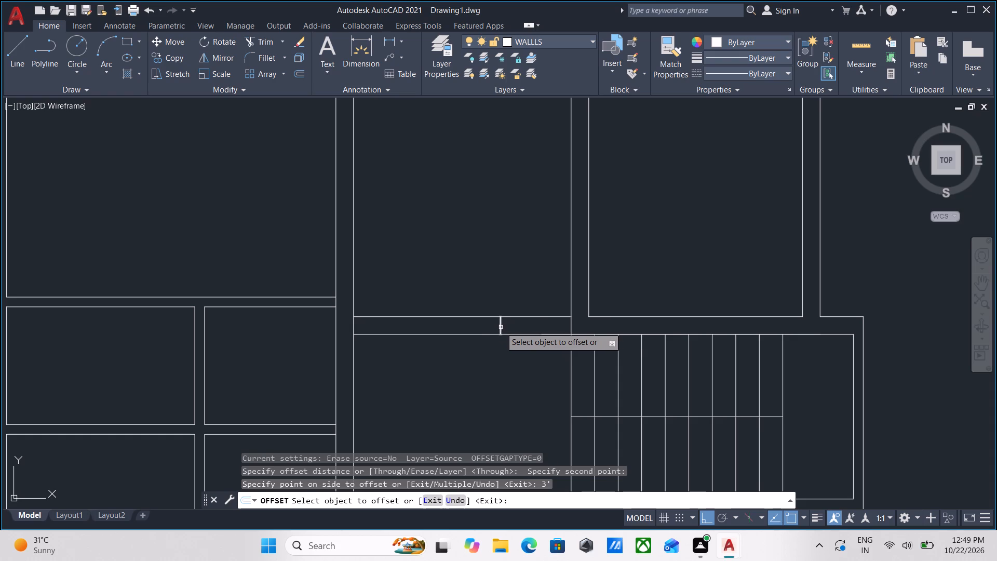
{"action": "left_click", "coordinate": [501, 327]}
{"action": "key", "text": "9"}
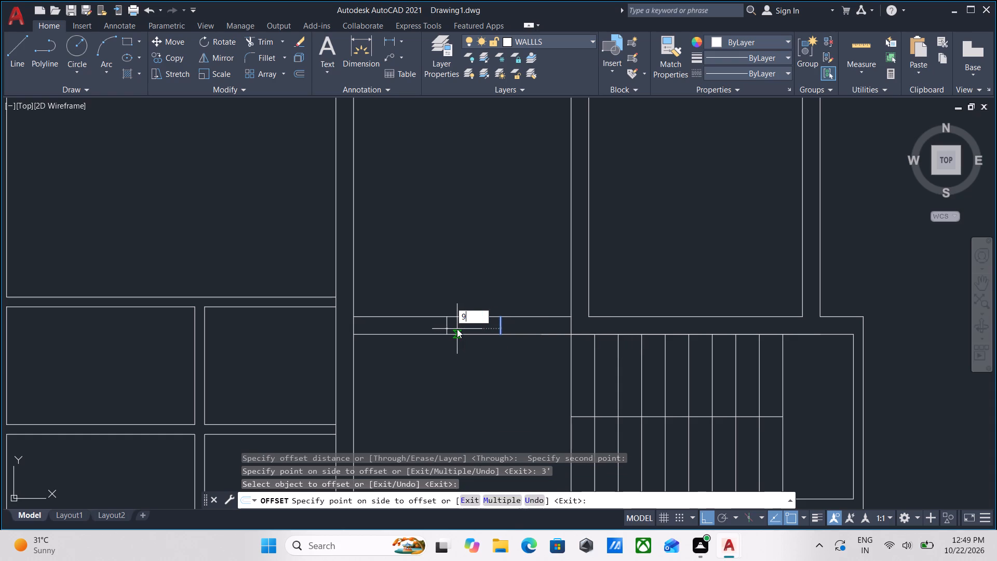
{"action": "key", "text": "Return"}
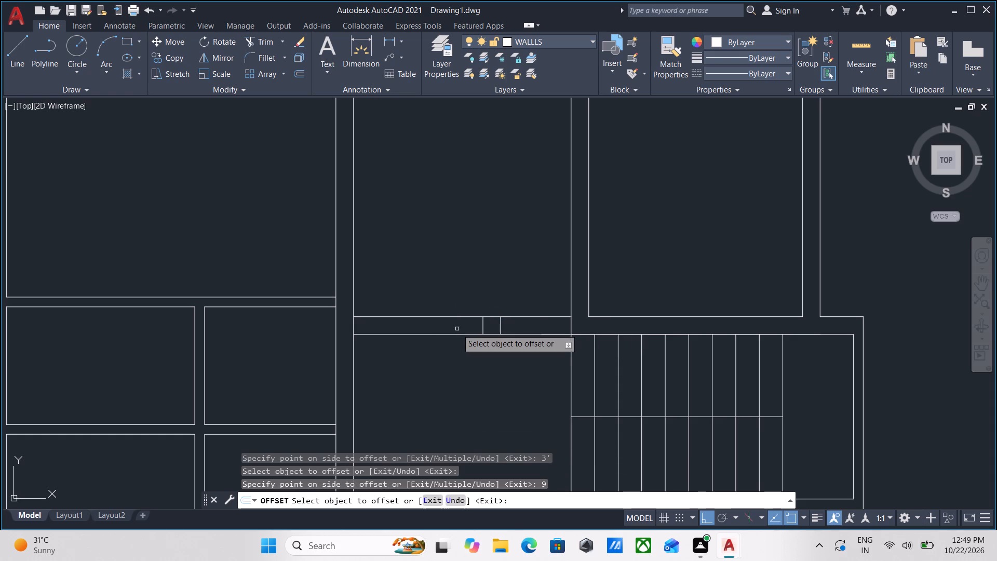
{"action": "key", "text": "Escape"}
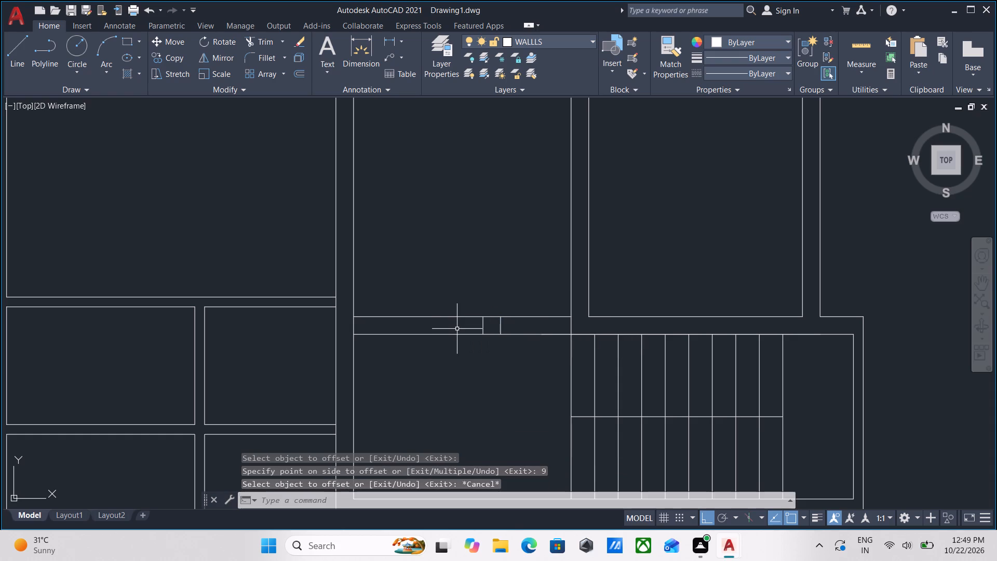
Trim both horizontal wall lines west of the westernmost cross line, back to that line.
{"action": "type", "text": "TR"}
{"action": "key", "text": "Return"}
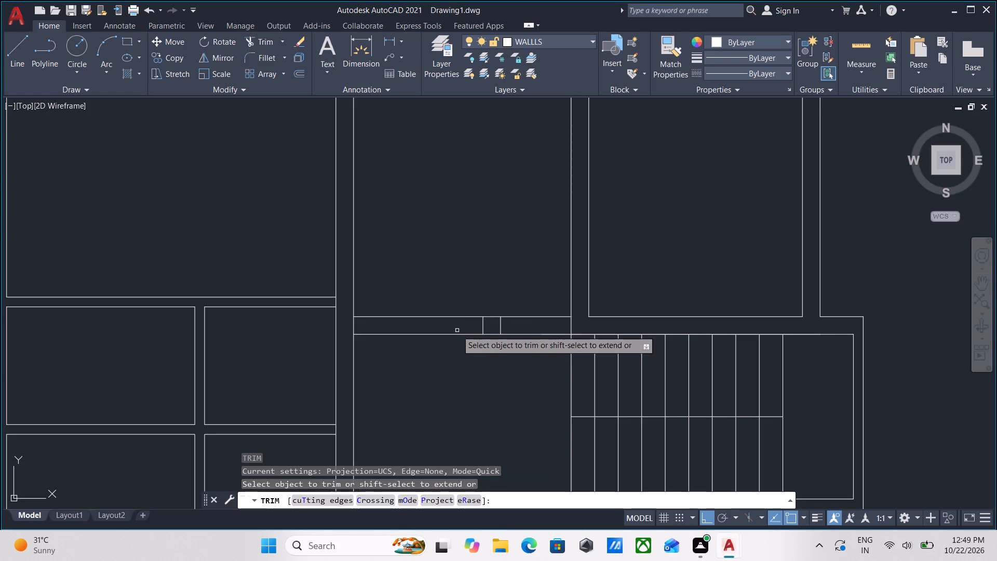
{"action": "left_click", "coordinate": [457, 345]}
{"action": "left_click", "coordinate": [445, 270]}
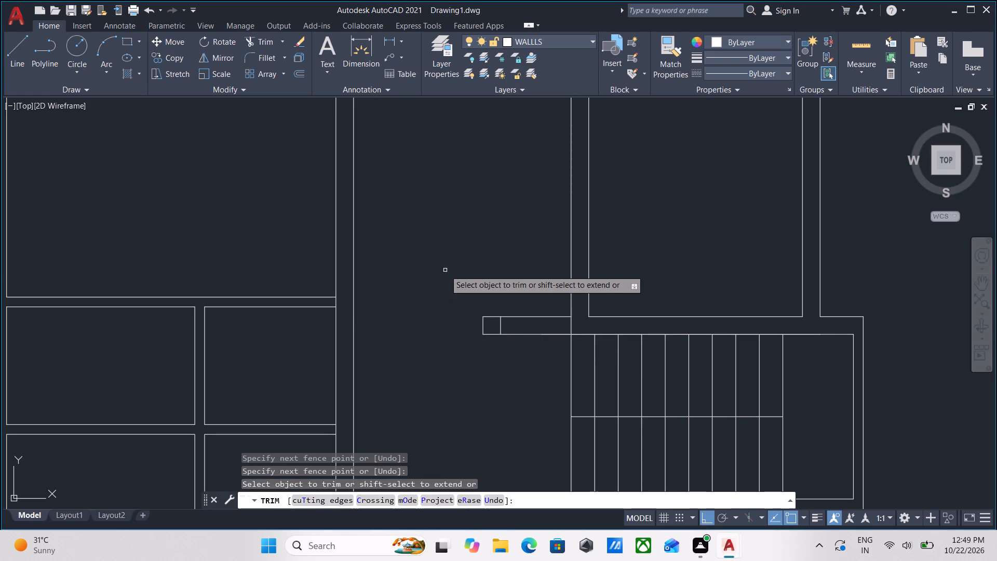
Trim away the original short cross line where the room's west wall meets the horizontal wall.
{"action": "scroll", "coordinate": [446, 267], "scroll_direction": "down", "scroll_amount": 1}
{"action": "middle_click_drag", "start_coordinate": [446, 267], "coordinate": [447, 247]}
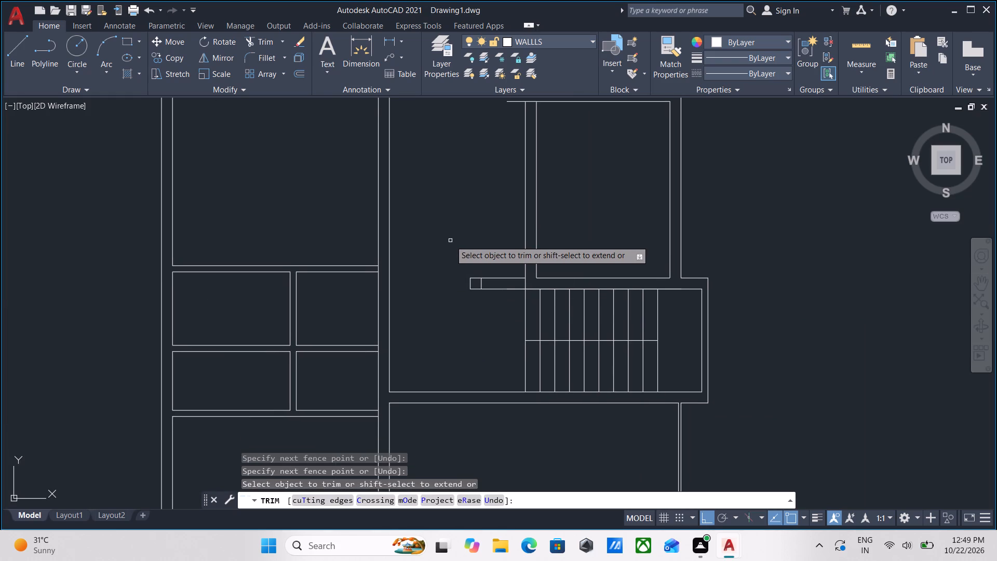
{"action": "scroll", "coordinate": [516, 278], "scroll_direction": "up", "scroll_amount": 3}
{"action": "left_click", "coordinate": [560, 293]}
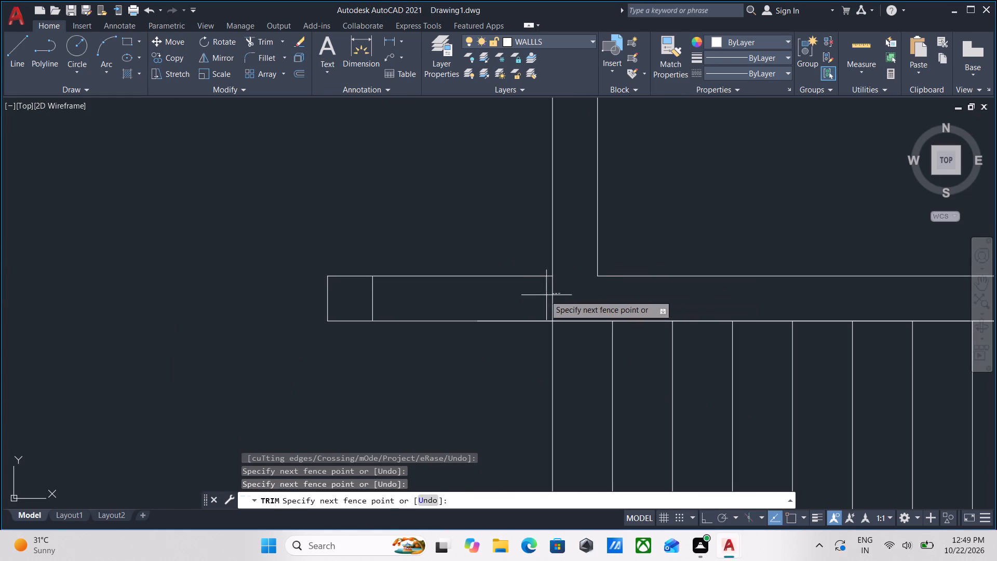
{"action": "left_click", "coordinate": [540, 295]}
{"action": "key", "text": "Escape"}
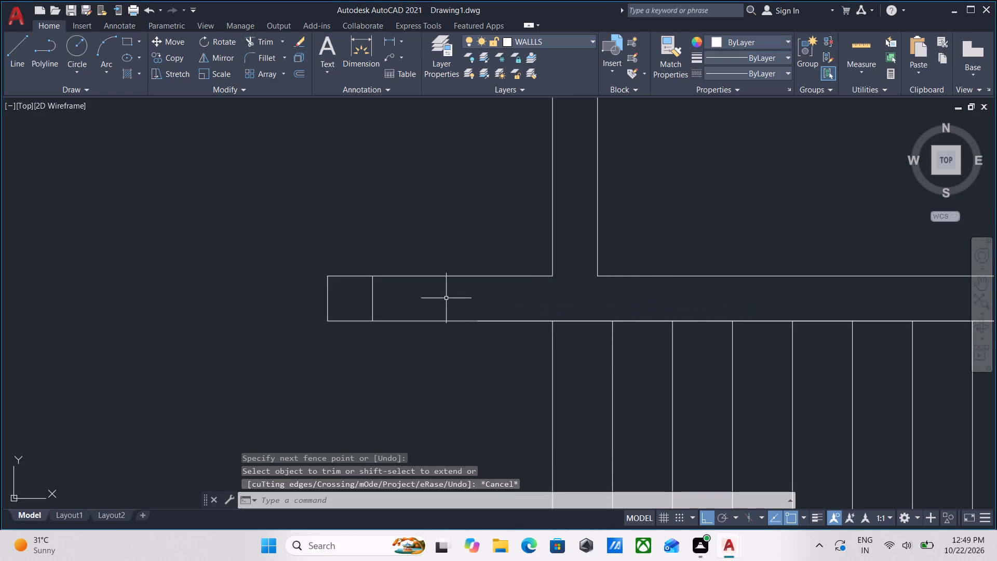
{"action": "key", "text": "k"}
{"action": "key", "text": "Escape"}
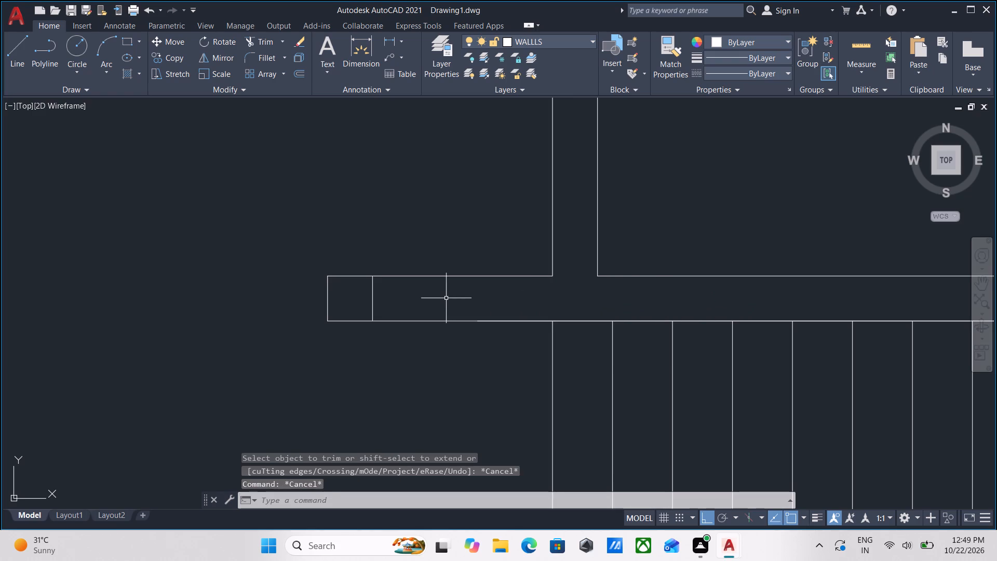
Draw a vertical line south from the horizontal wall's west end to the level of the staircase's middle line.
{"action": "key", "text": "l"}
{"action": "key", "text": "Return"}
{"action": "middle_click_drag", "start_coordinate": [366, 346], "coordinate": [388, 251]}
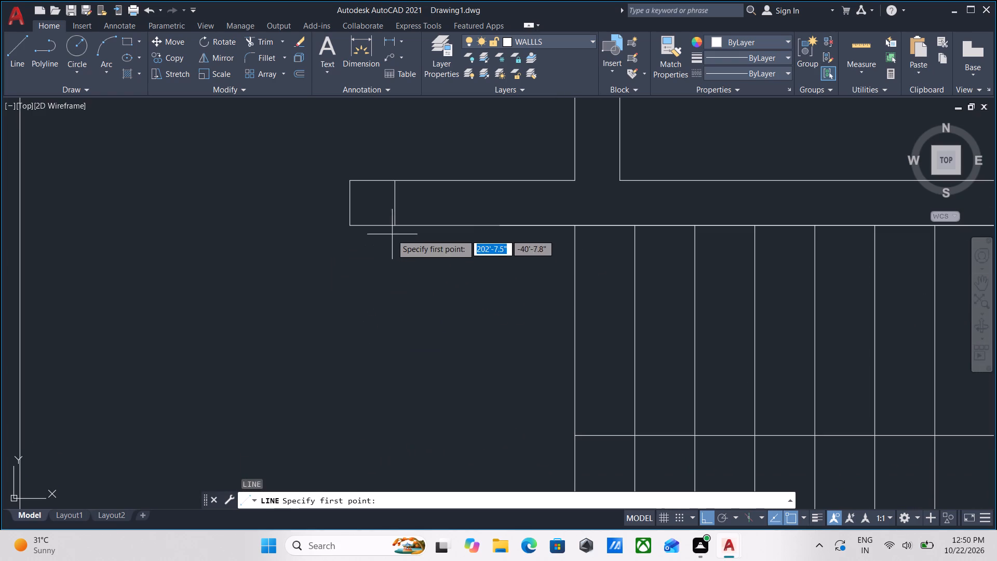
{"action": "left_click", "coordinate": [351, 225]}
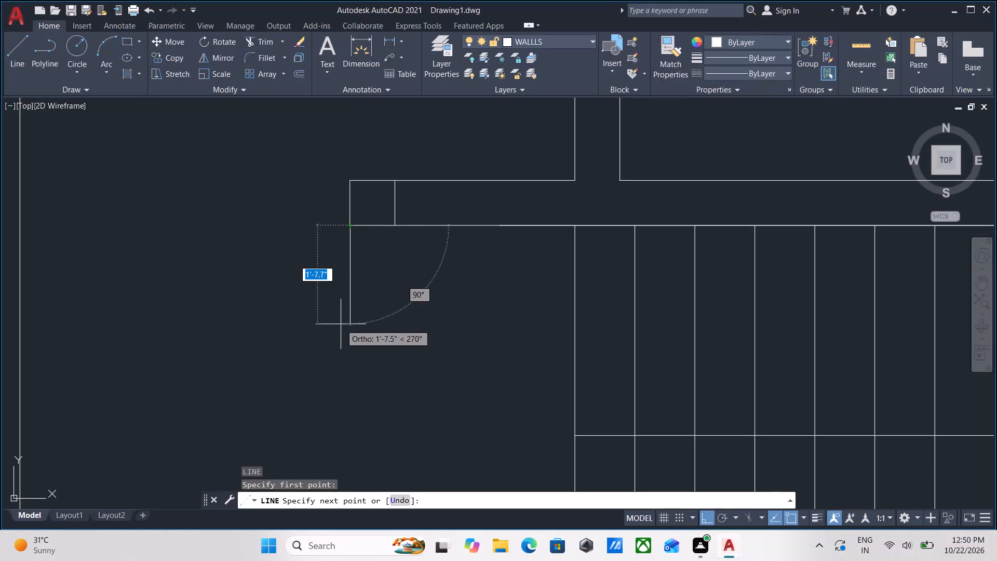
{"action": "scroll", "coordinate": [345, 352], "scroll_direction": "down", "scroll_amount": 1}
{"action": "middle_click_drag", "start_coordinate": [345, 352], "coordinate": [355, 270]}
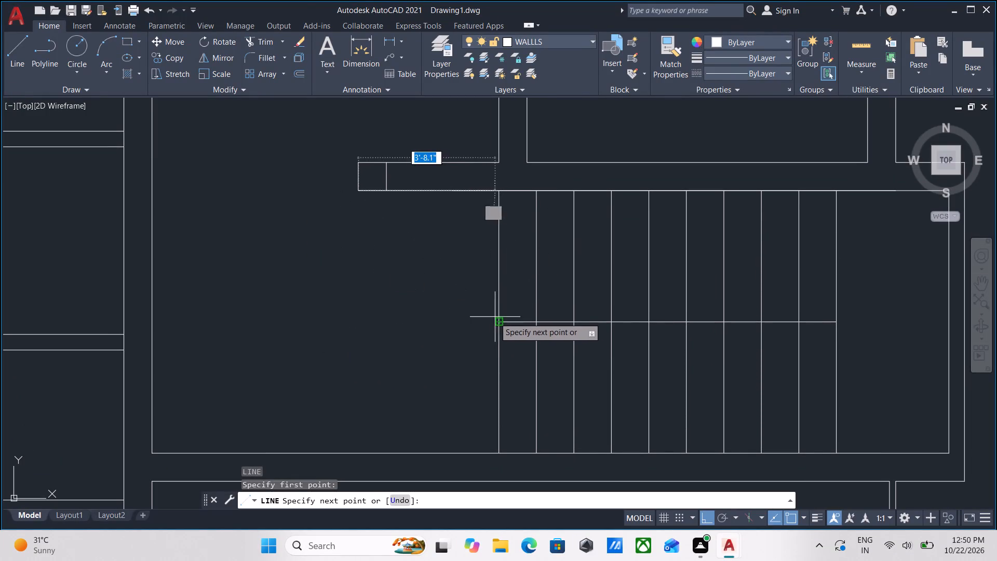
{"action": "left_click", "coordinate": [358, 322]}
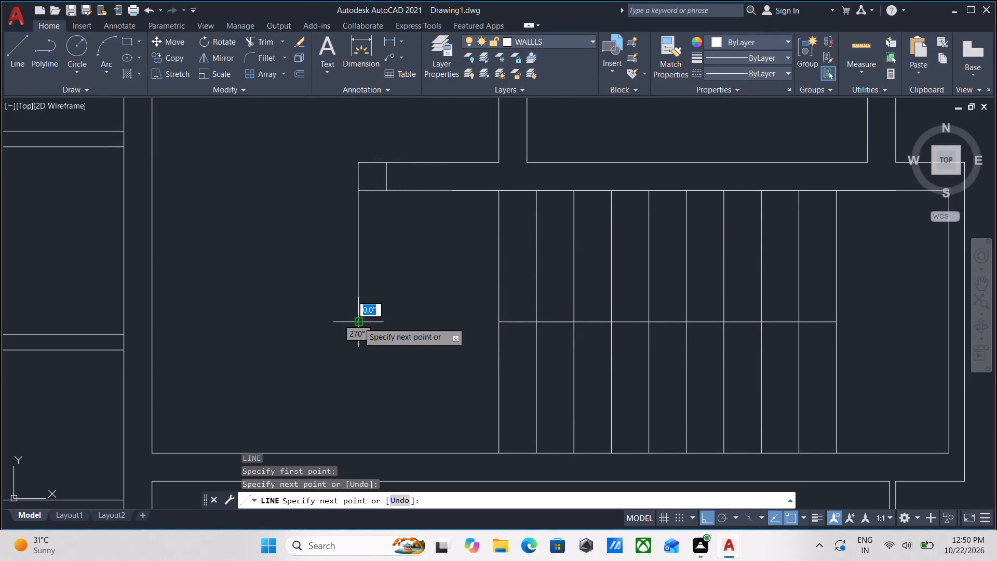
{"action": "key", "text": "Escape"}
Offset the new vertical line west of the staircase 9" to the east to form the wall thickness.
{"action": "left_click", "coordinate": [373, 276]}
{"action": "left_click", "coordinate": [336, 259]}
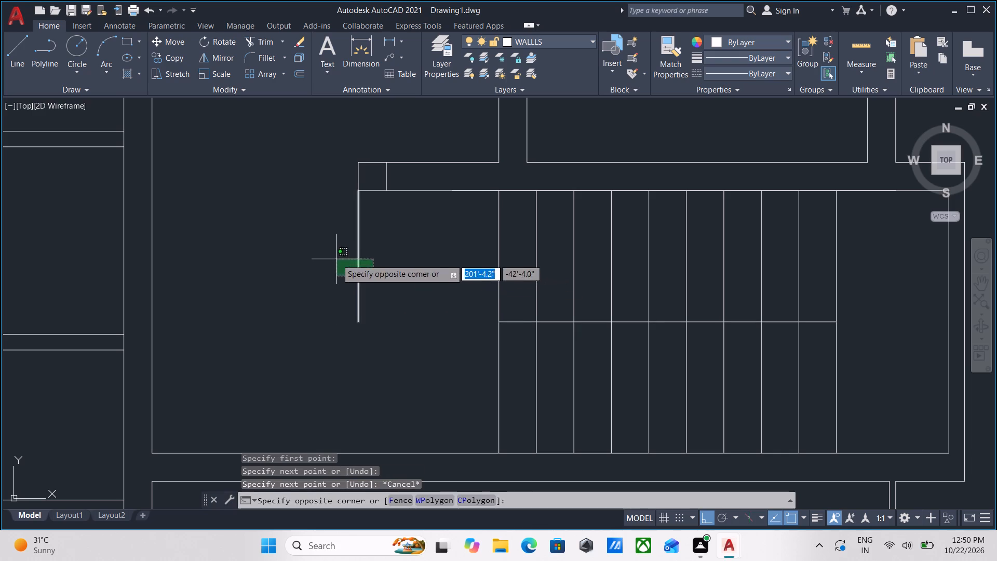
{"action": "key", "text": "o"}
{"action": "key", "text": "Return"}
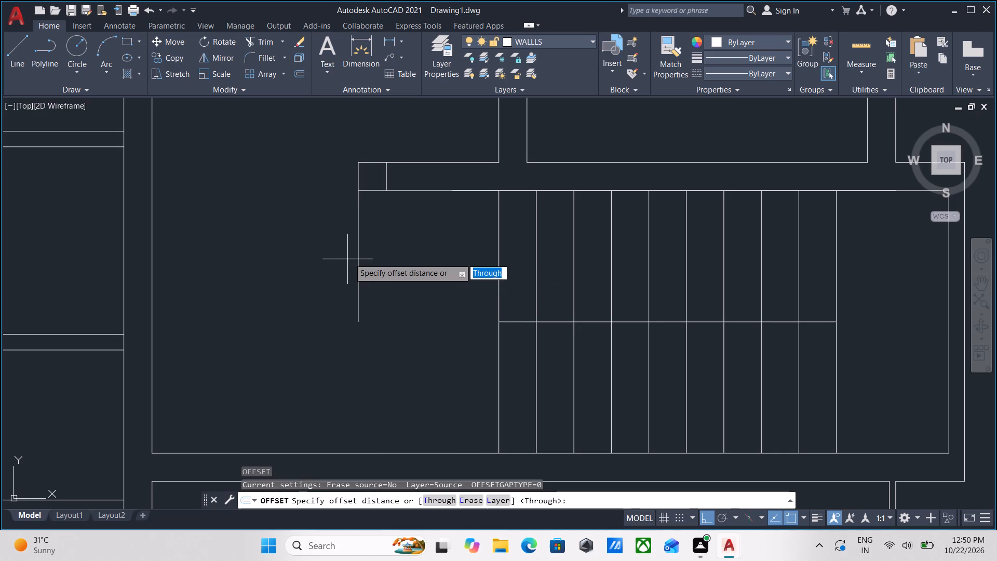
{"action": "left_click", "coordinate": [358, 253]}
{"action": "left_click", "coordinate": [383, 256]}
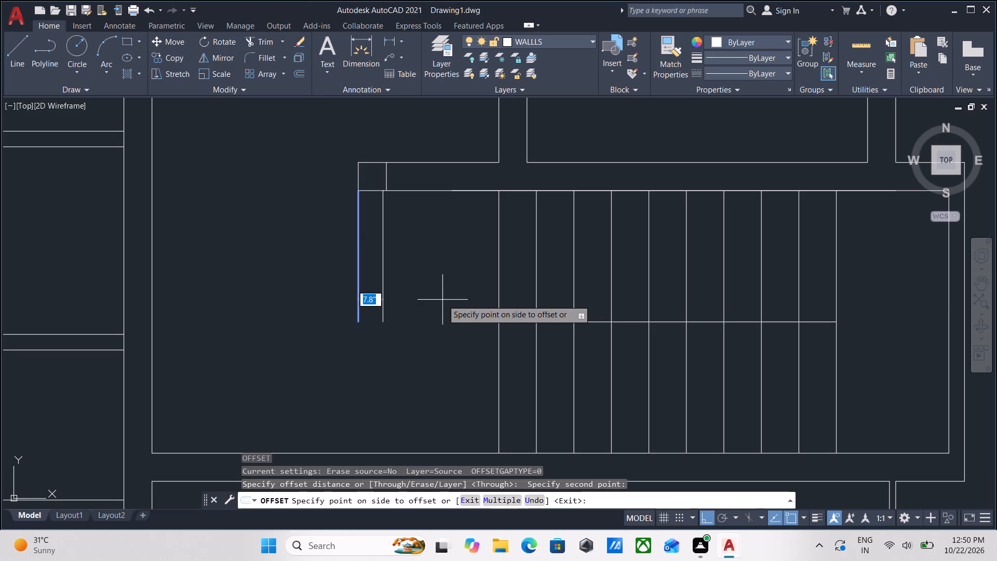
{"action": "key", "text": "9"}
{"action": "key", "text": "Return"}
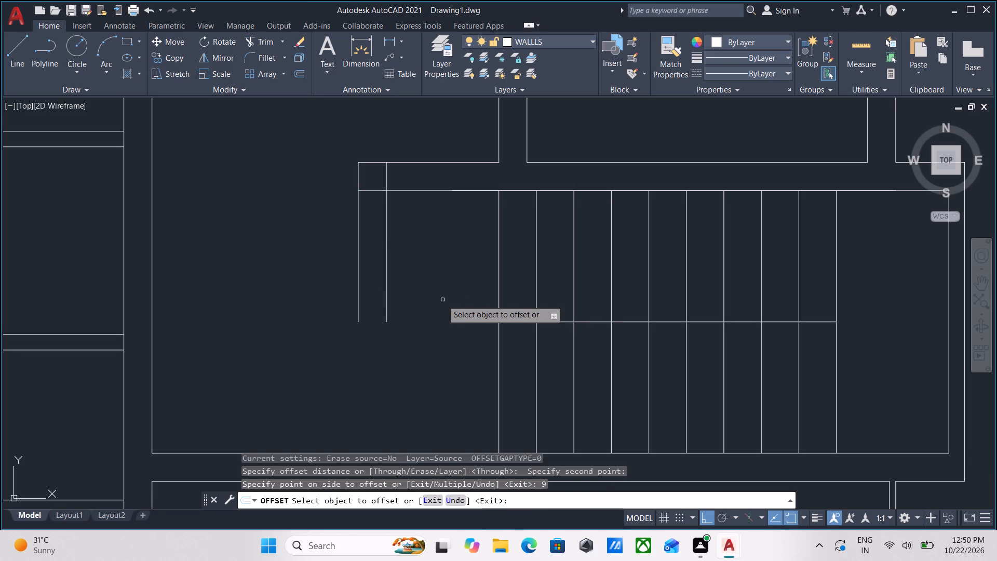
{"action": "scroll", "coordinate": [442, 300], "scroll_direction": "down", "scroll_amount": 1}
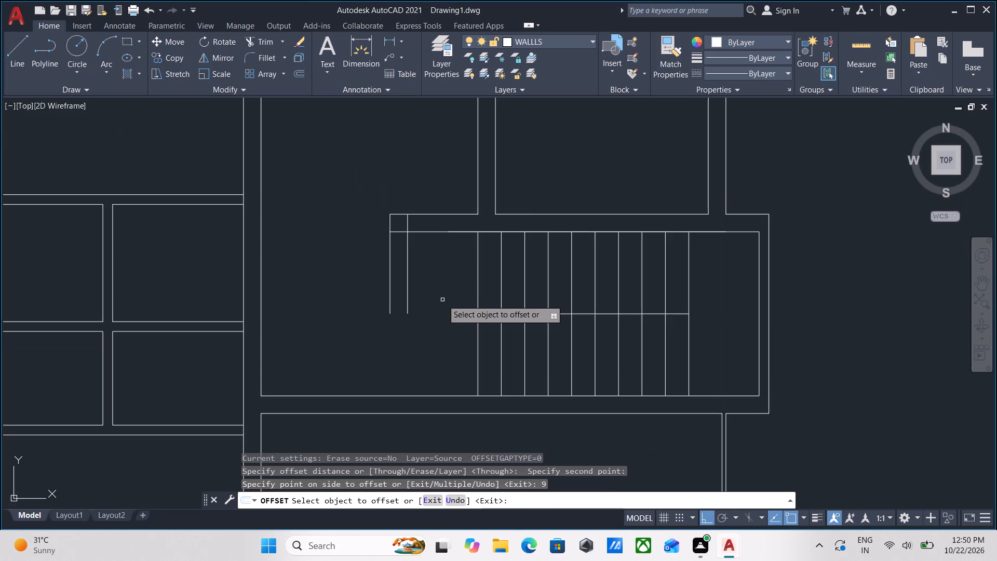
{"action": "key", "text": "Escape"}
Trim the cross line and the horizontal line segment inside the new wall corner northwest of the staircase.
{"action": "type", "text": "TR"}
{"action": "key", "text": "Return"}
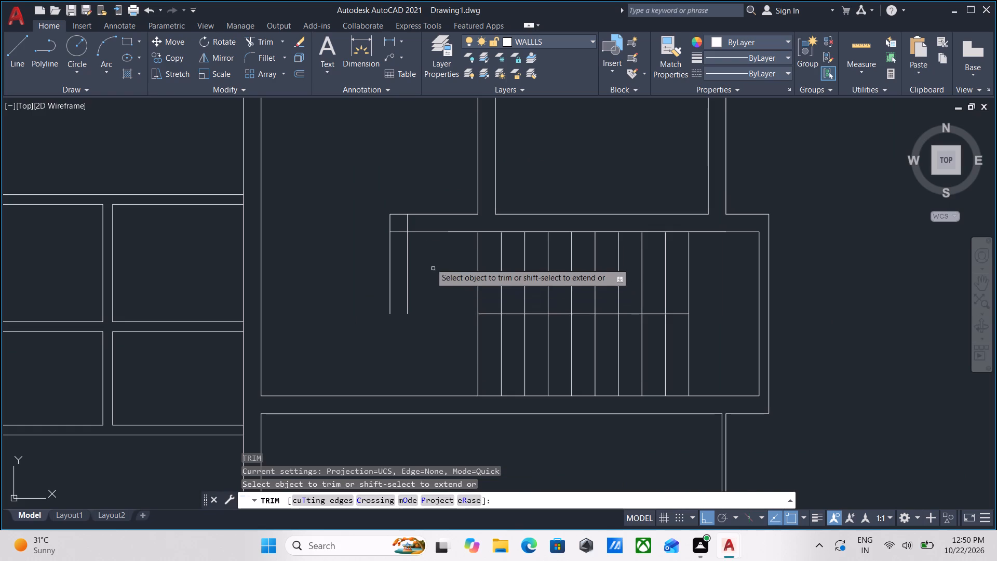
{"action": "scroll", "coordinate": [420, 218], "scroll_direction": "up", "scroll_amount": 2}
{"action": "left_click", "coordinate": [417, 228]}
{"action": "left_click", "coordinate": [360, 231]}
{"action": "left_click", "coordinate": [358, 273]}
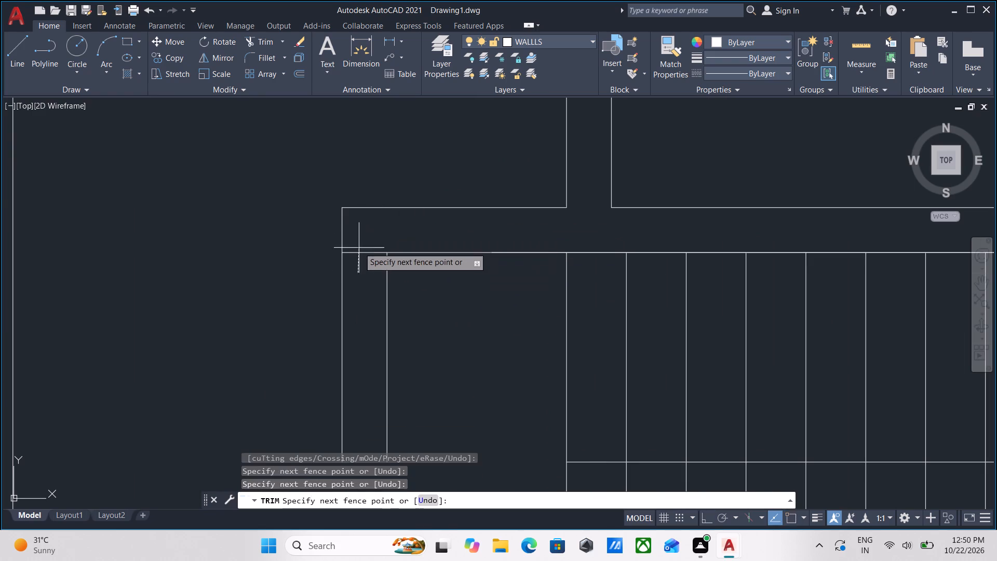
{"action": "left_click", "coordinate": [359, 235]}
{"action": "key", "text": "Escape"}
Draw a short horizontal line closing the south end of the return wall west of the staircase.
{"action": "scroll", "coordinate": [356, 250], "scroll_direction": "down", "scroll_amount": 2}
{"action": "middle_click_drag", "start_coordinate": [356, 254], "coordinate": [365, 226]}
{"action": "key", "text": "l"}
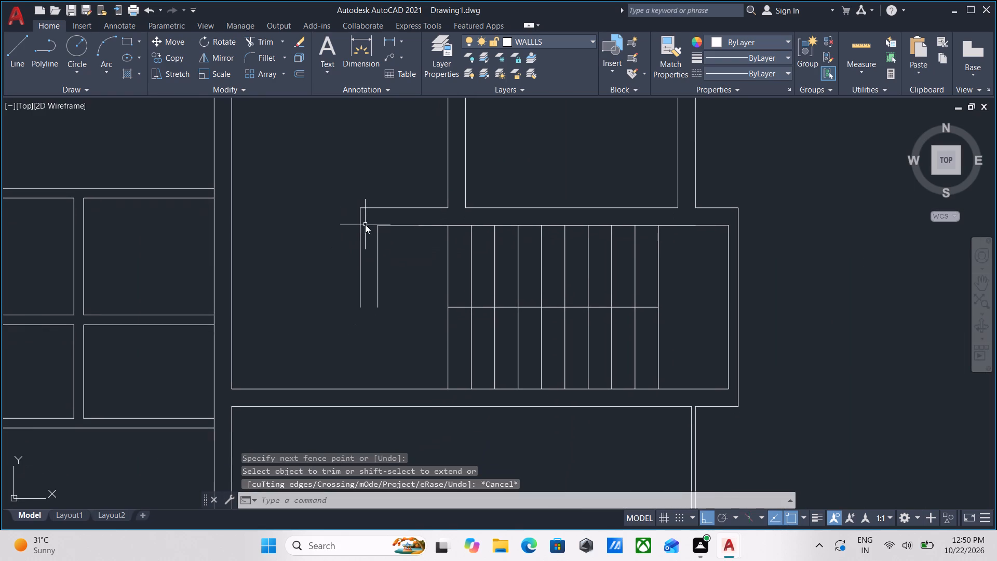
{"action": "key", "text": "Return"}
{"action": "scroll", "coordinate": [379, 292], "scroll_direction": "up", "scroll_amount": 3}
{"action": "left_click", "coordinate": [378, 326]}
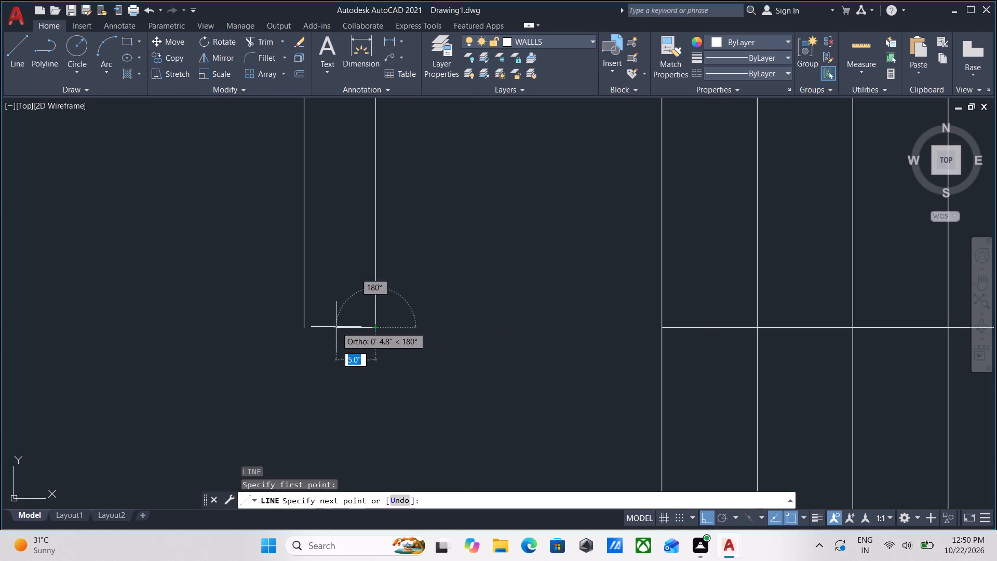
{"action": "left_click", "coordinate": [303, 328]}
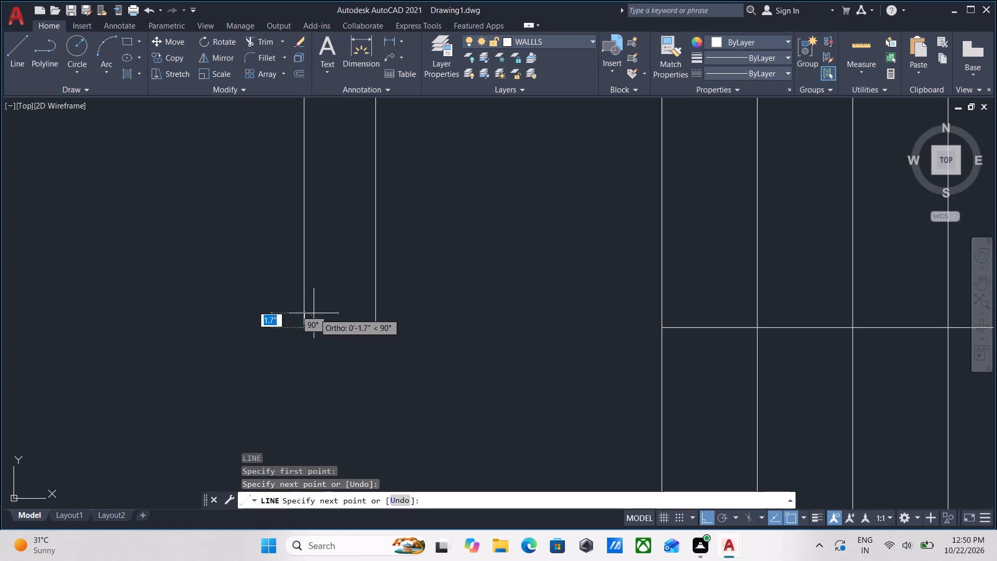
{"action": "key", "text": "Escape"}
{"action": "scroll", "coordinate": [321, 295], "scroll_direction": "down", "scroll_amount": 2}
{"action": "scroll", "coordinate": [363, 231], "scroll_direction": "down", "scroll_amount": 1}
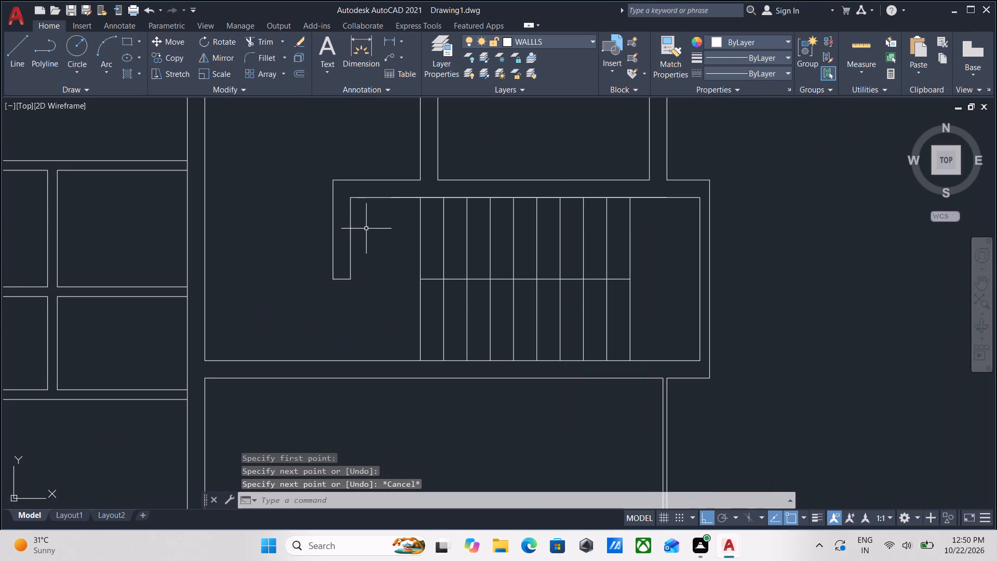
Draw a 9" vertical line across the wall south of the staircase, in line with the westernmost stair line.
{"action": "middle_click_drag", "start_coordinate": [369, 324], "coordinate": [371, 200]}
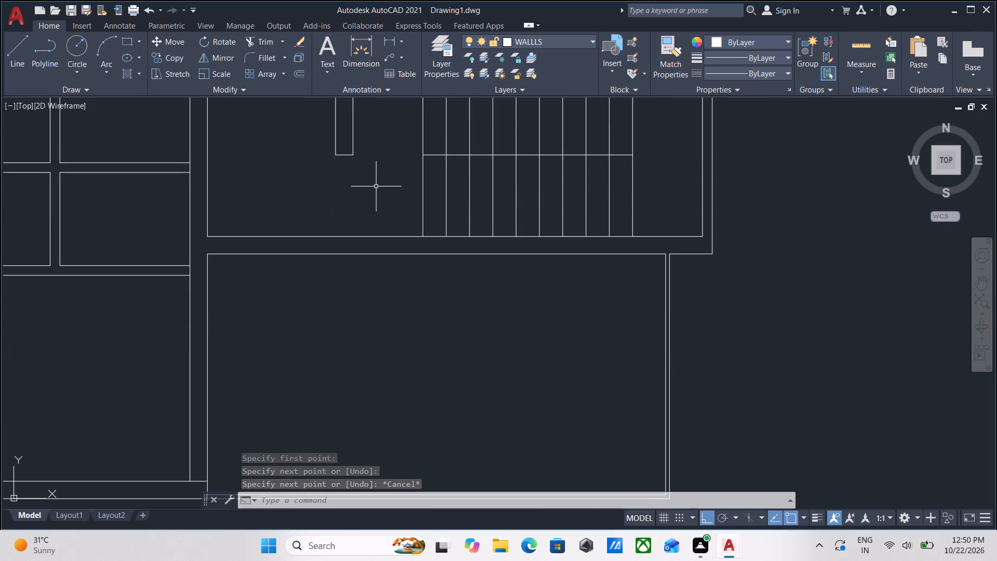
{"action": "middle_click_drag", "start_coordinate": [376, 186], "coordinate": [381, 224]}
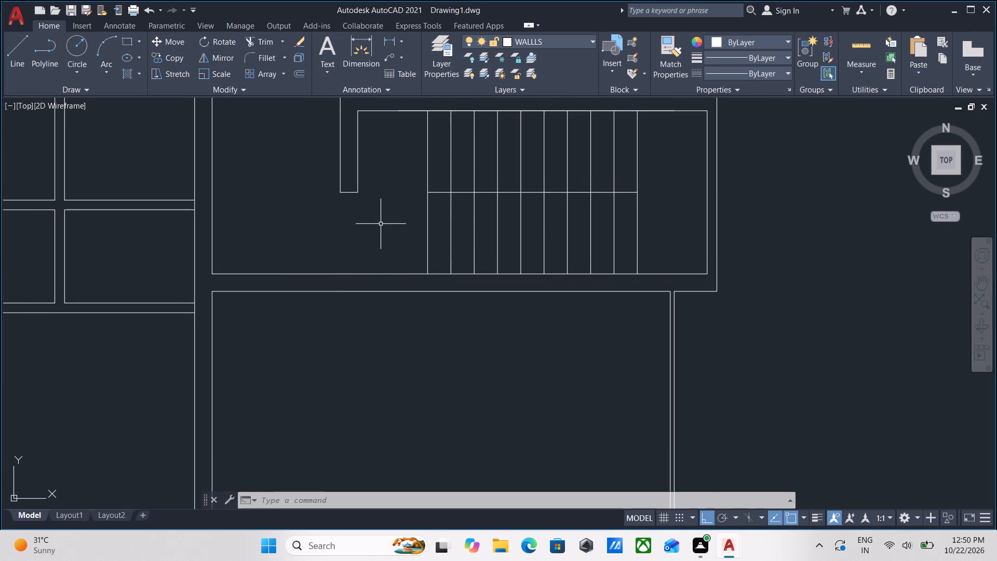
{"action": "key", "text": "l"}
{"action": "key", "text": "Return"}
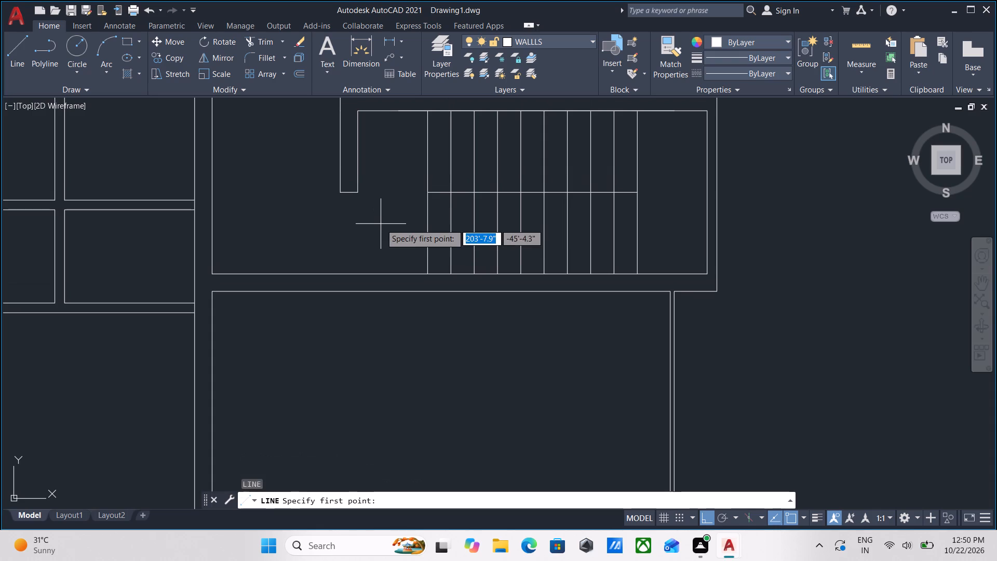
{"action": "scroll", "coordinate": [409, 277], "scroll_direction": "up", "scroll_amount": 1}
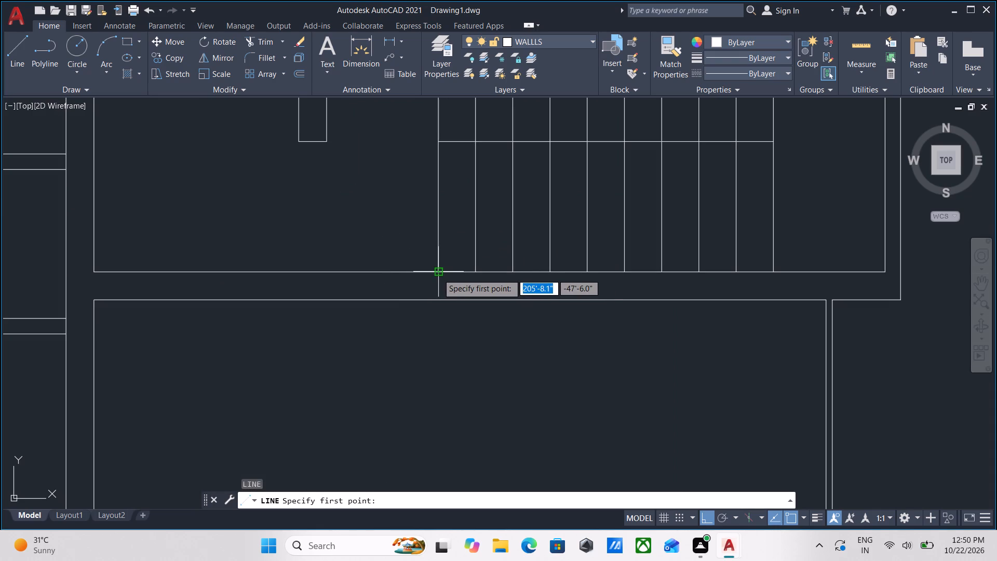
{"action": "left_click", "coordinate": [438, 274]}
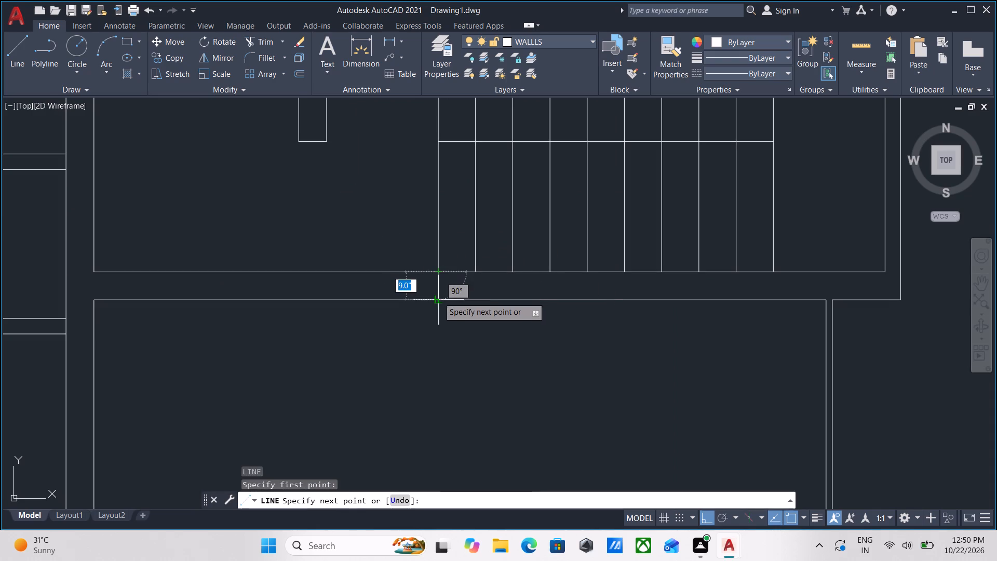
{"action": "left_click", "coordinate": [439, 299]}
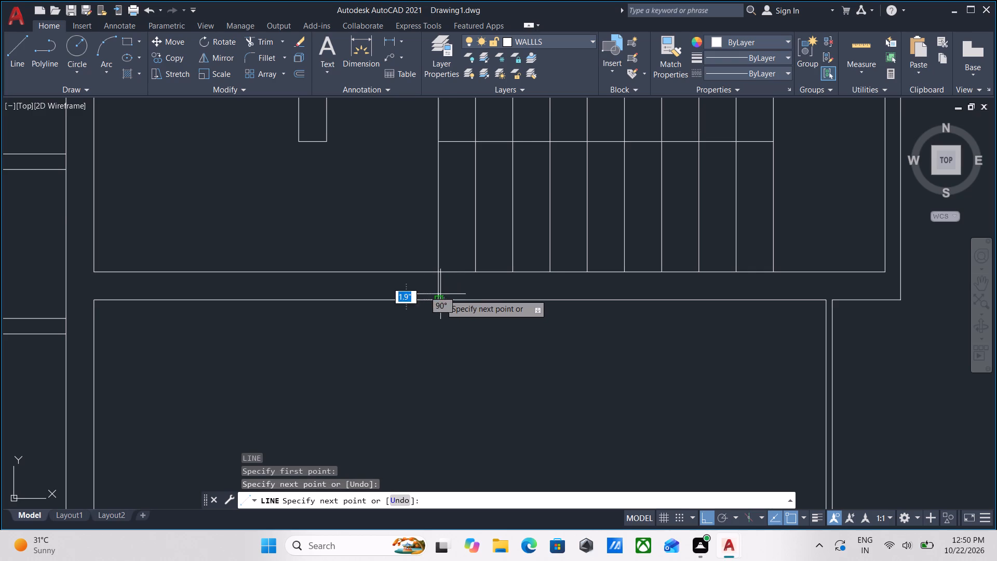
{"action": "scroll", "coordinate": [440, 294], "scroll_direction": "down", "scroll_amount": 1}
{"action": "middle_click_drag", "start_coordinate": [440, 294], "coordinate": [443, 322]}
{"action": "key", "text": "Escape"}
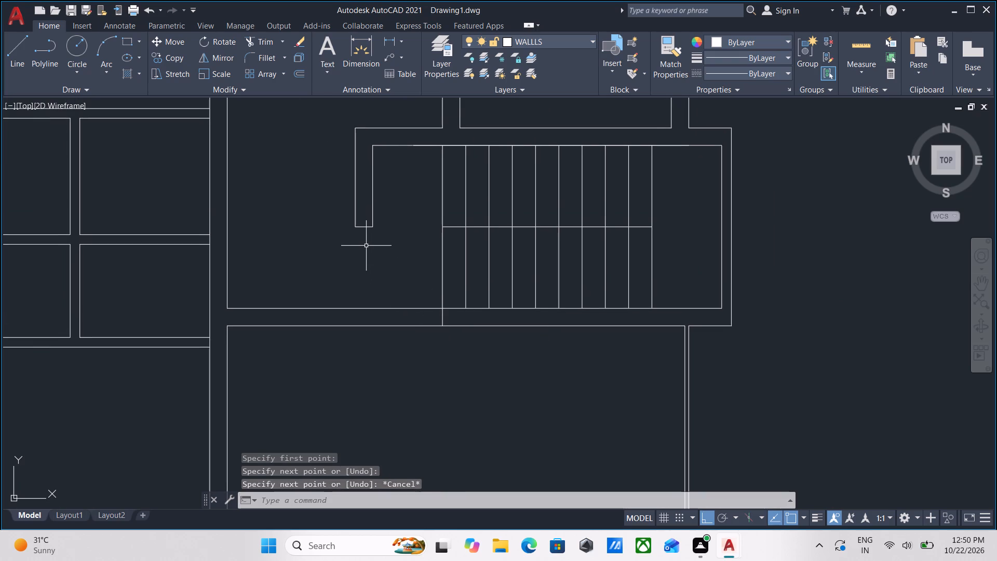
Extend both return wall lines south through the wall below the staircase to its outer line.
{"action": "middle_click_drag", "start_coordinate": [373, 231], "coordinate": [394, 266]}
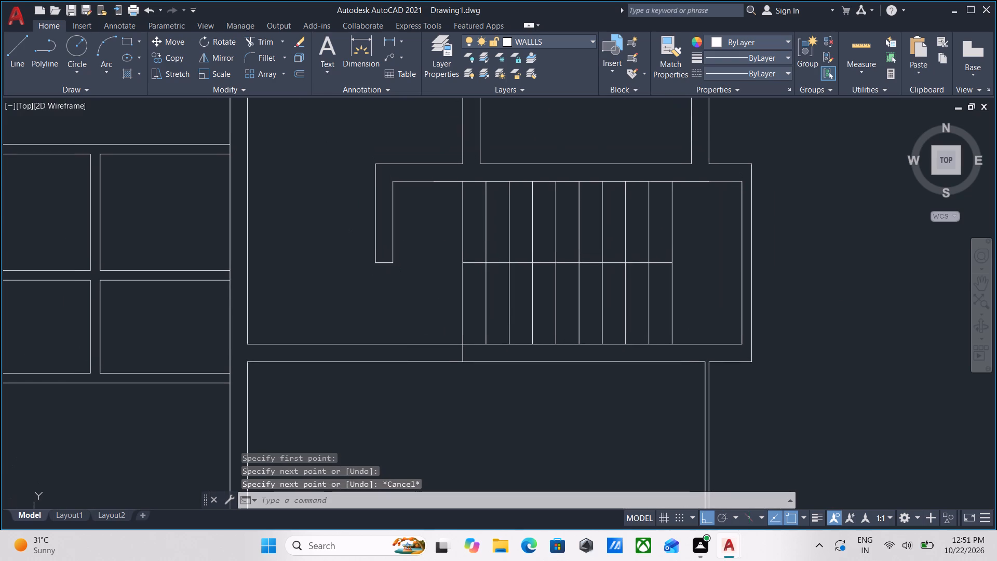
{"action": "middle_click_drag", "start_coordinate": [388, 266], "coordinate": [403, 295]}
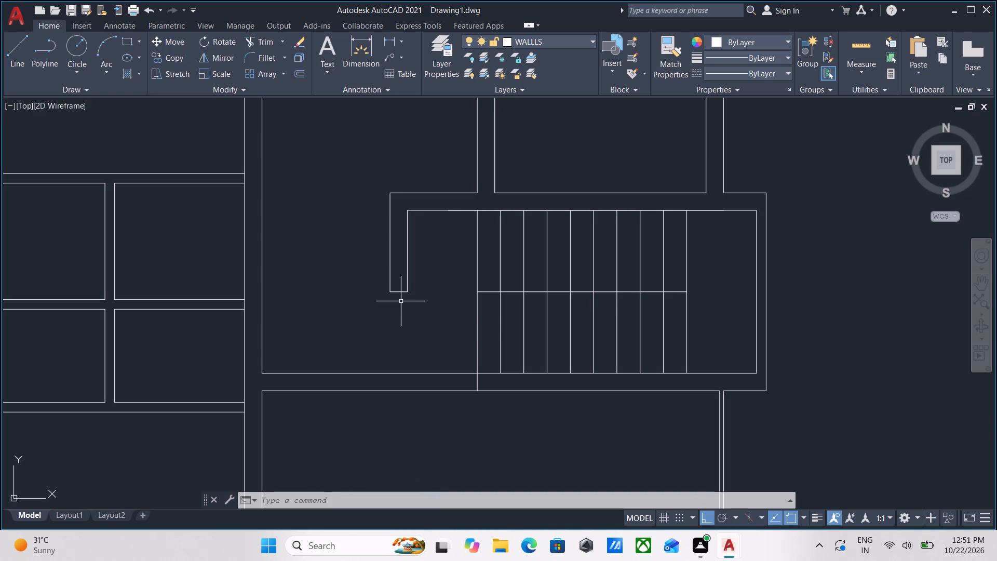
{"action": "key", "text": "e"}
{"action": "key", "text": "x"}
{"action": "key", "text": "Return"}
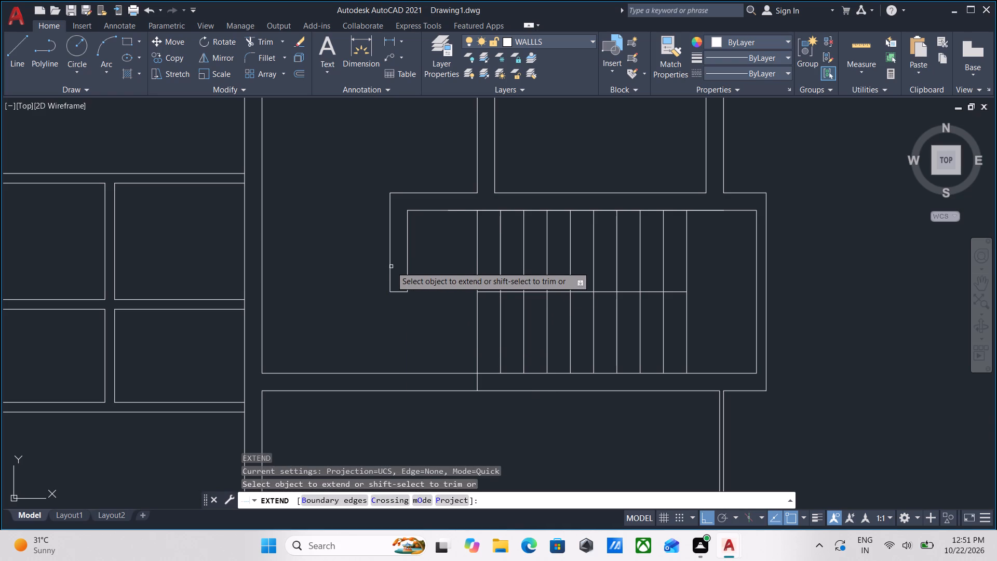
{"action": "left_click", "coordinate": [391, 266]}
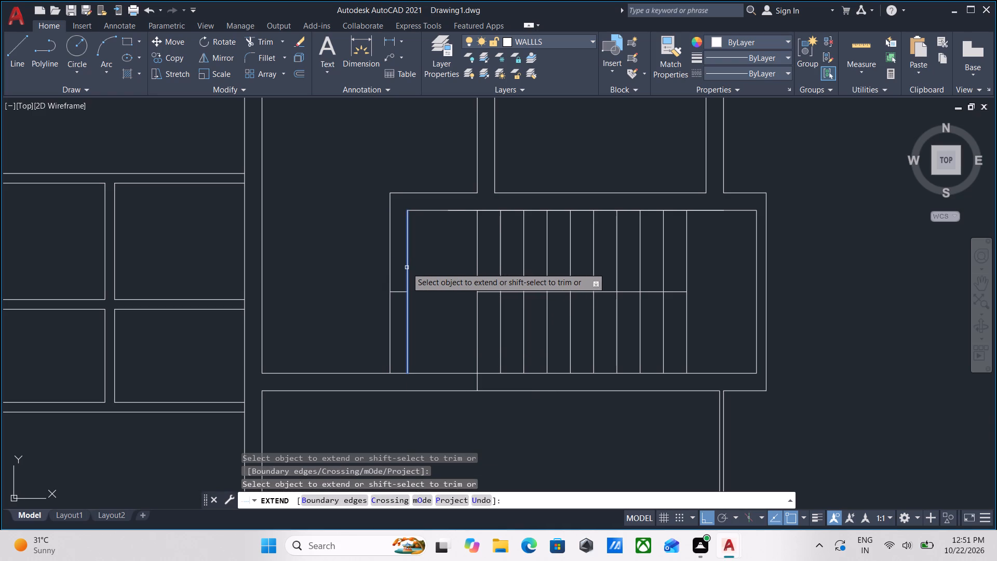
{"action": "left_click", "coordinate": [407, 268]}
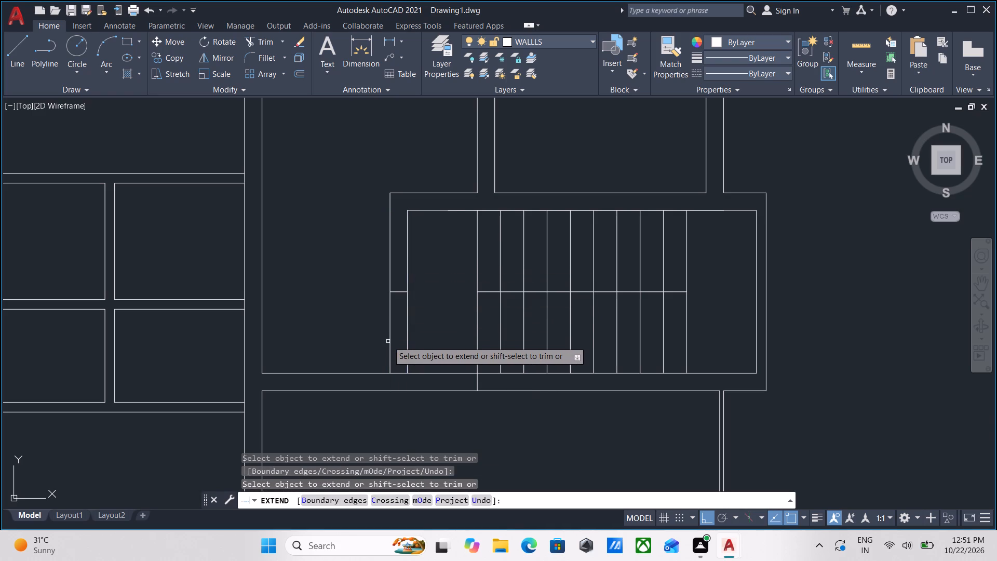
{"action": "left_click", "coordinate": [389, 342]}
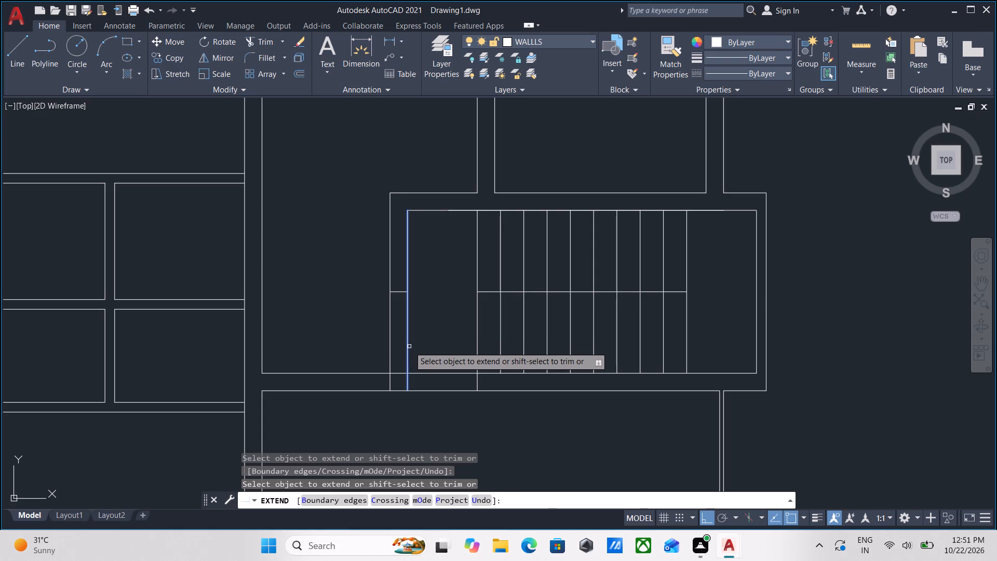
{"action": "left_click", "coordinate": [408, 346]}
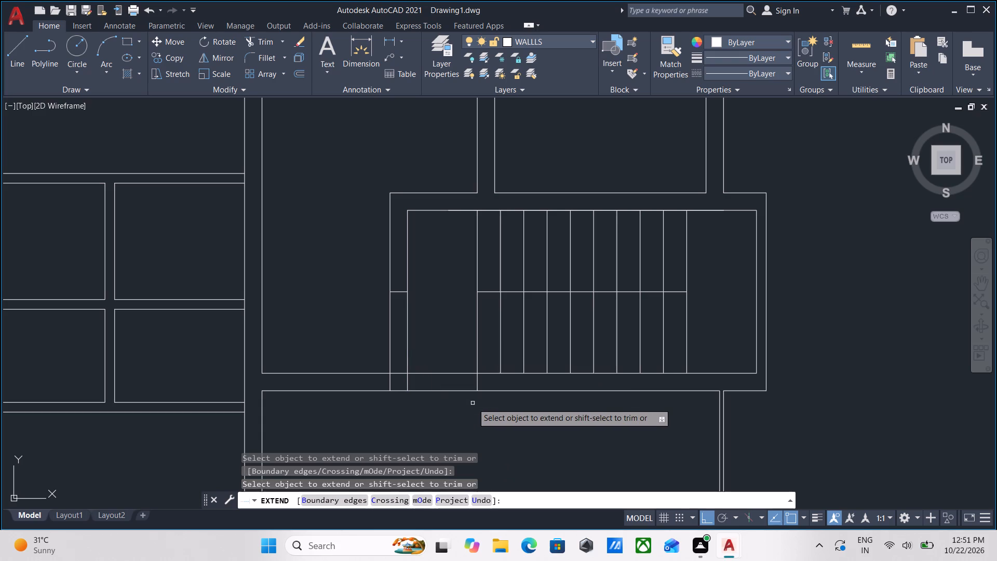
{"action": "key", "text": "Escape"}
Trim both lines of the wall south of the staircase between the extended return wall lines and the 9" line, forming an opening.
{"action": "type", "text": "TR"}
{"action": "key", "text": "Return"}
{"action": "left_click", "coordinate": [454, 405]}
{"action": "left_click", "coordinate": [457, 346]}
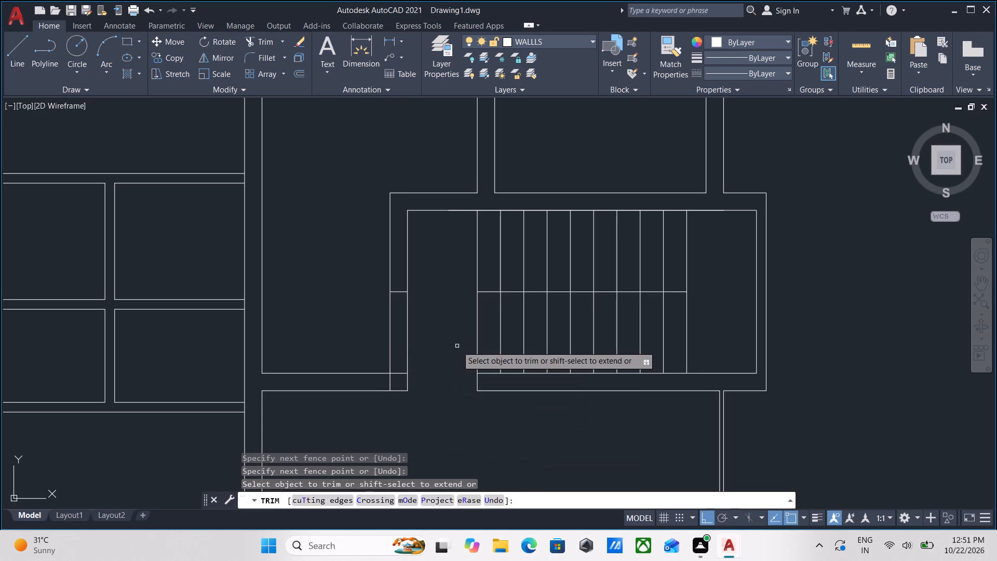
Trim the extended return wall lines below the return wall's end, keeping only the line that closes the lower wall at the opening.
{"action": "left_click", "coordinate": [431, 330]}
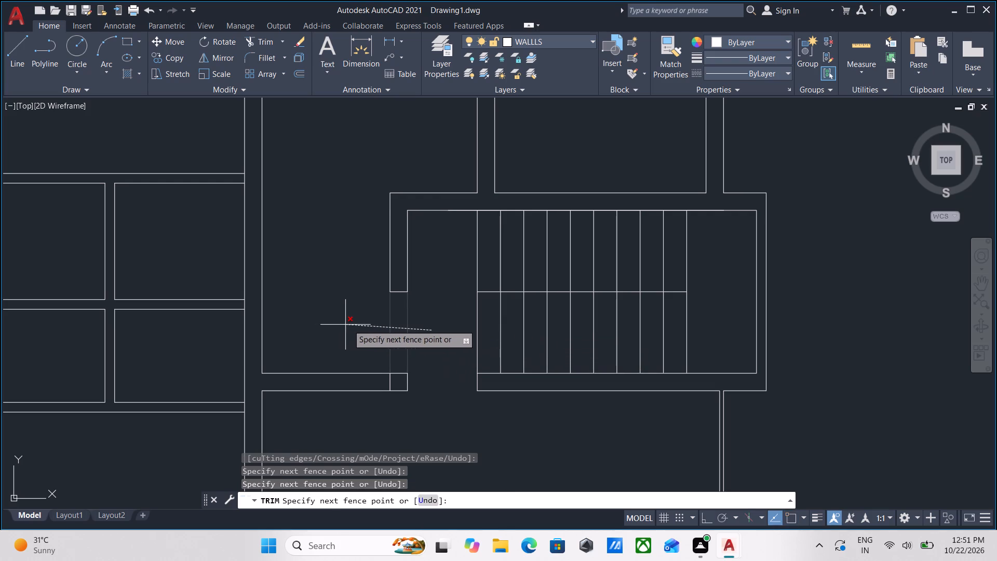
{"action": "left_click", "coordinate": [352, 325]}
{"action": "scroll", "coordinate": [371, 384], "scroll_direction": "up", "scroll_amount": 2}
{"action": "scroll", "coordinate": [423, 379], "scroll_direction": "down", "scroll_amount": 1}
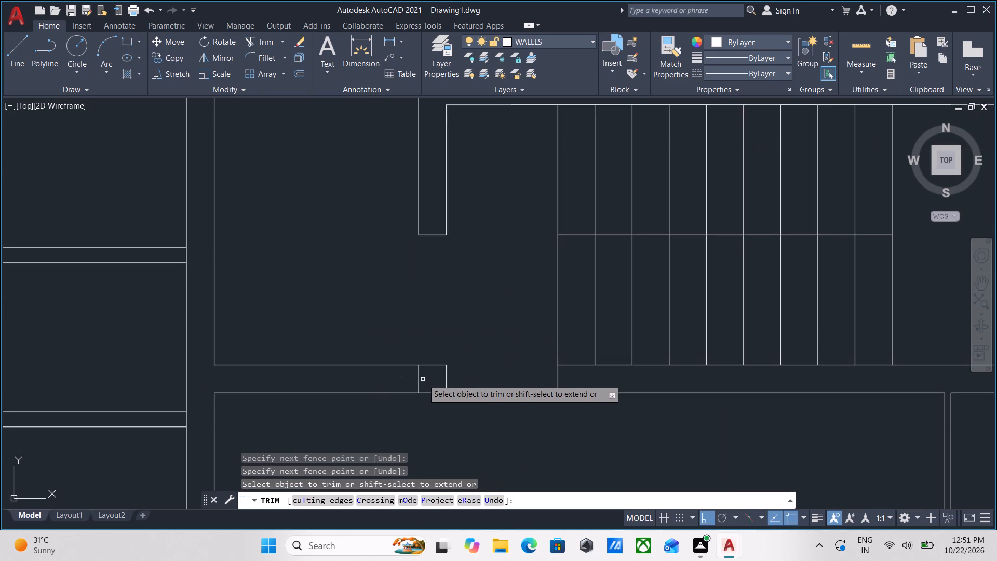
{"action": "middle_click_drag", "start_coordinate": [423, 379], "coordinate": [414, 350]}
{"action": "scroll", "coordinate": [417, 338], "scroll_direction": "down", "scroll_amount": 2}
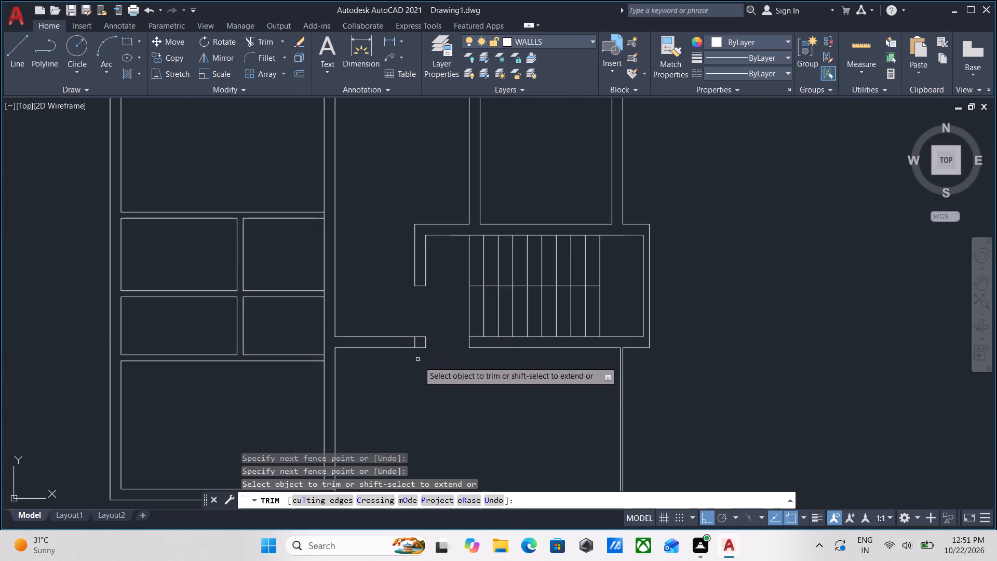
{"action": "scroll", "coordinate": [425, 375], "scroll_direction": "up", "scroll_amount": 2}
{"action": "scroll", "coordinate": [400, 312], "scroll_direction": "up", "scroll_amount": 1}
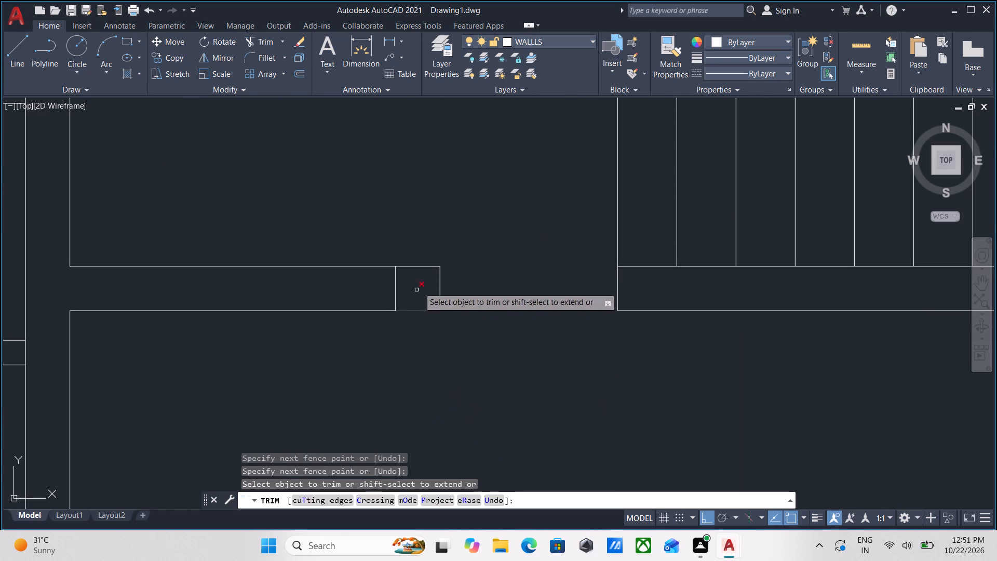
{"action": "left_click", "coordinate": [422, 284]}
{"action": "left_click", "coordinate": [357, 283]}
Trim the three westernmost stair lines south of the staircase's middle line.
{"action": "scroll", "coordinate": [370, 285], "scroll_direction": "down", "scroll_amount": 3}
{"action": "scroll", "coordinate": [432, 361], "scroll_direction": "down", "scroll_amount": 1}
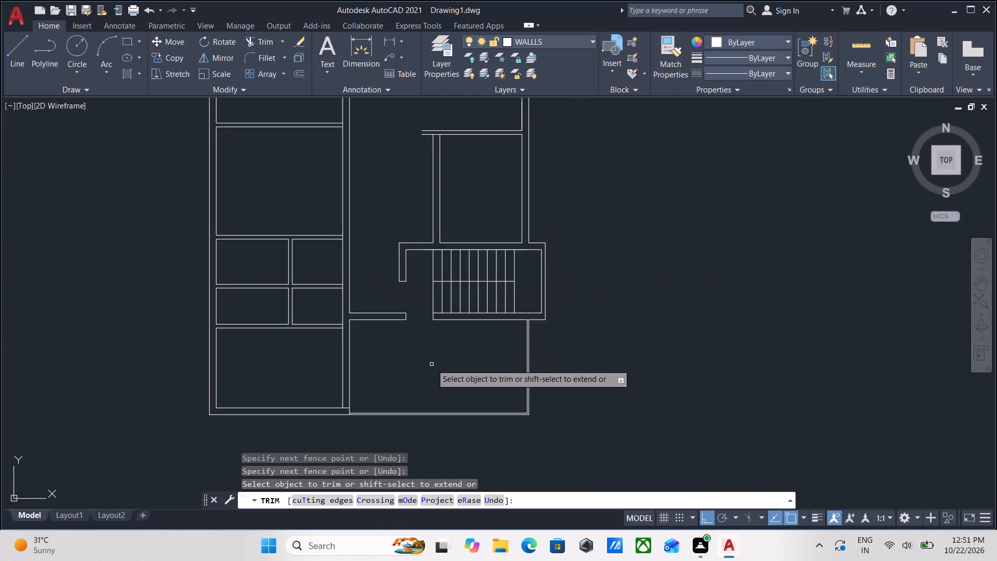
{"action": "middle_click_drag", "start_coordinate": [432, 364], "coordinate": [434, 384]}
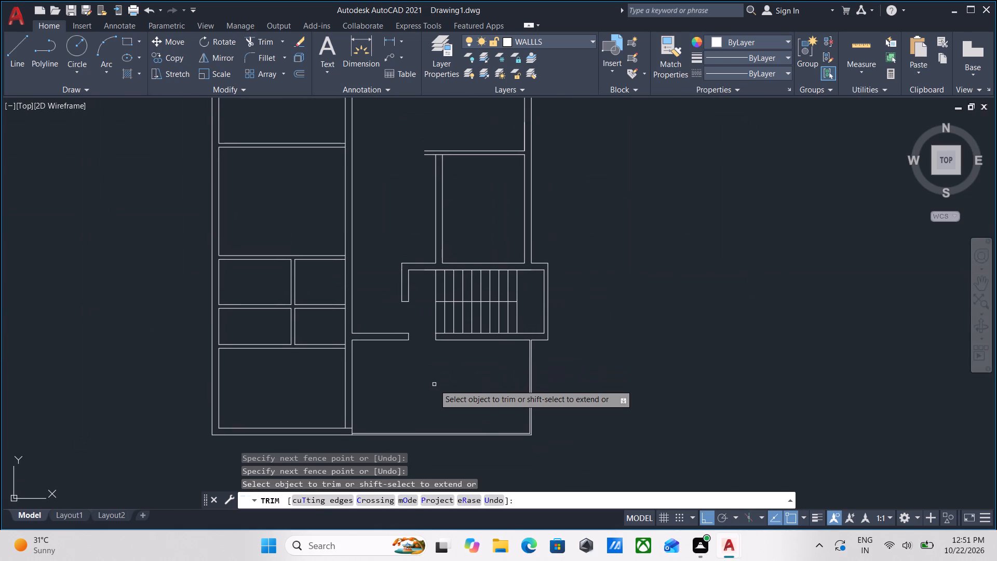
{"action": "scroll", "coordinate": [429, 313], "scroll_direction": "up", "scroll_amount": 1}
{"action": "left_click", "coordinate": [429, 313]}
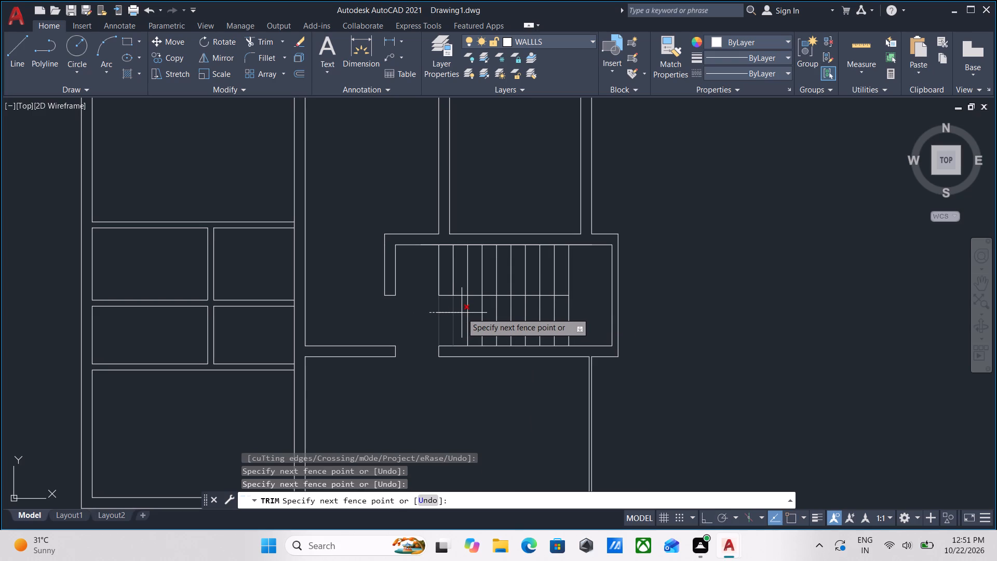
{"action": "scroll", "coordinate": [462, 313], "scroll_direction": "up", "scroll_amount": 2}
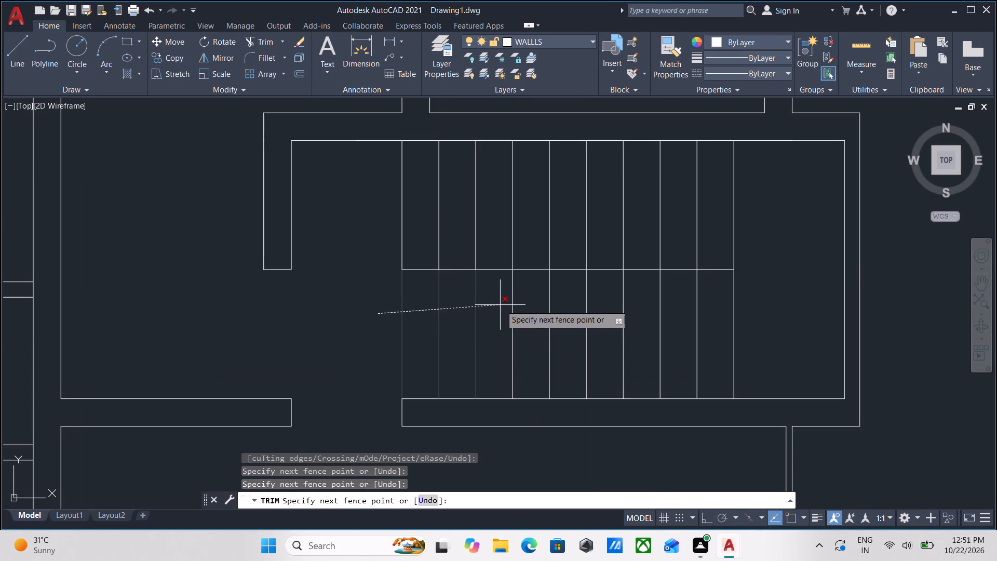
{"action": "left_click", "coordinate": [501, 305]}
{"action": "key", "text": "Escape"}
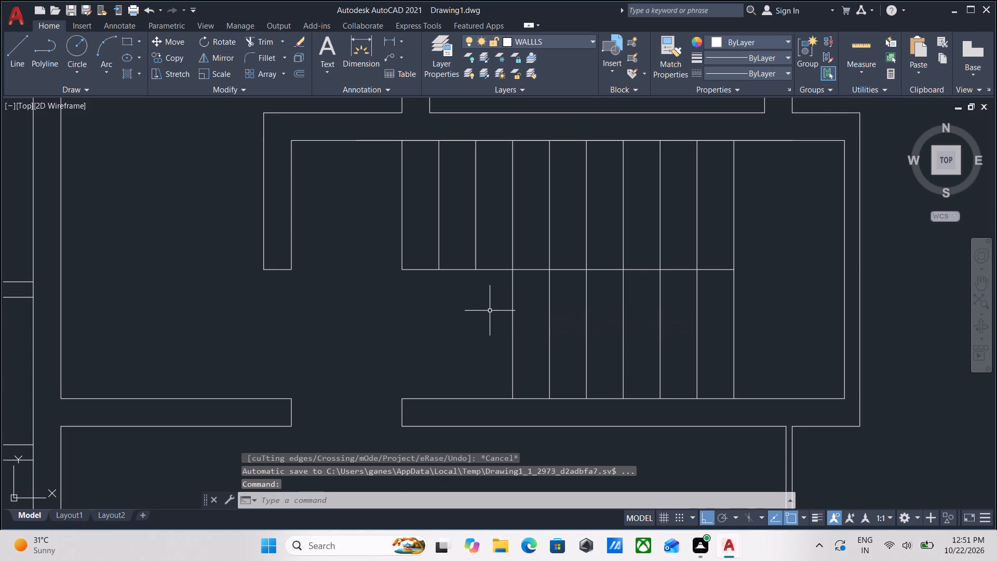
Look over the trimmed staircase, the lower wall opening and the surrounding walls of the floor plan.
{"action": "scroll", "coordinate": [489, 313], "scroll_direction": "down", "scroll_amount": 3}
{"action": "middle_click_drag", "start_coordinate": [474, 368], "coordinate": [473, 357]}
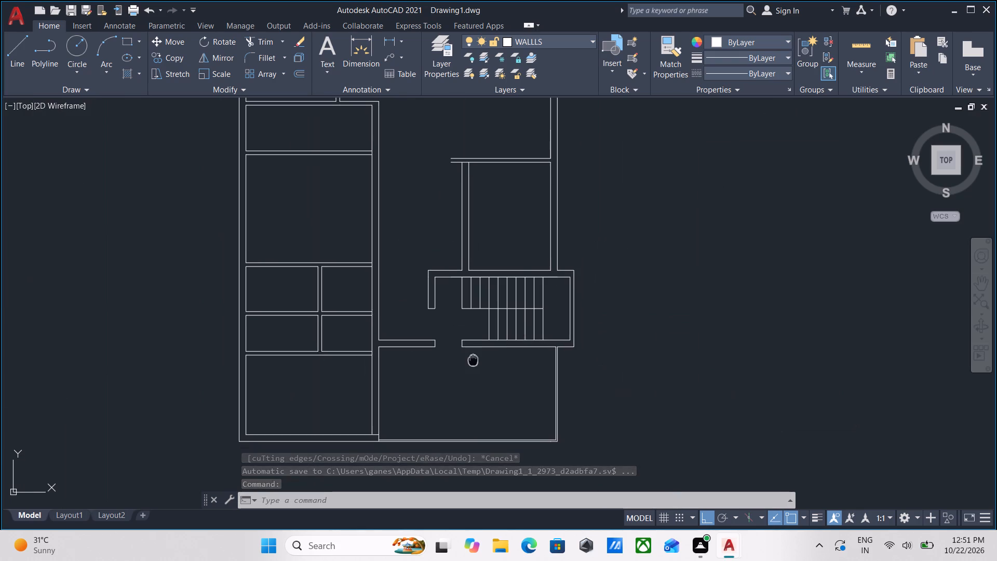
{"action": "middle_click_drag", "start_coordinate": [473, 357], "coordinate": [479, 342]}
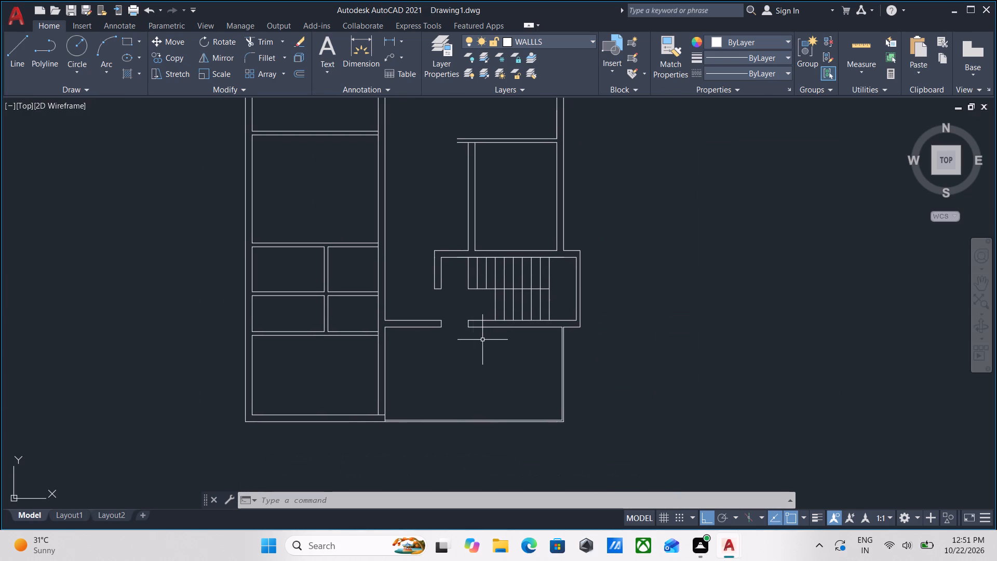
{"action": "middle_click_drag", "start_coordinate": [424, 377], "coordinate": [509, 330]}
{"action": "middle_click_drag", "start_coordinate": [419, 323], "coordinate": [447, 351]}
{"action": "scroll", "coordinate": [461, 328], "scroll_direction": "down", "scroll_amount": 1}
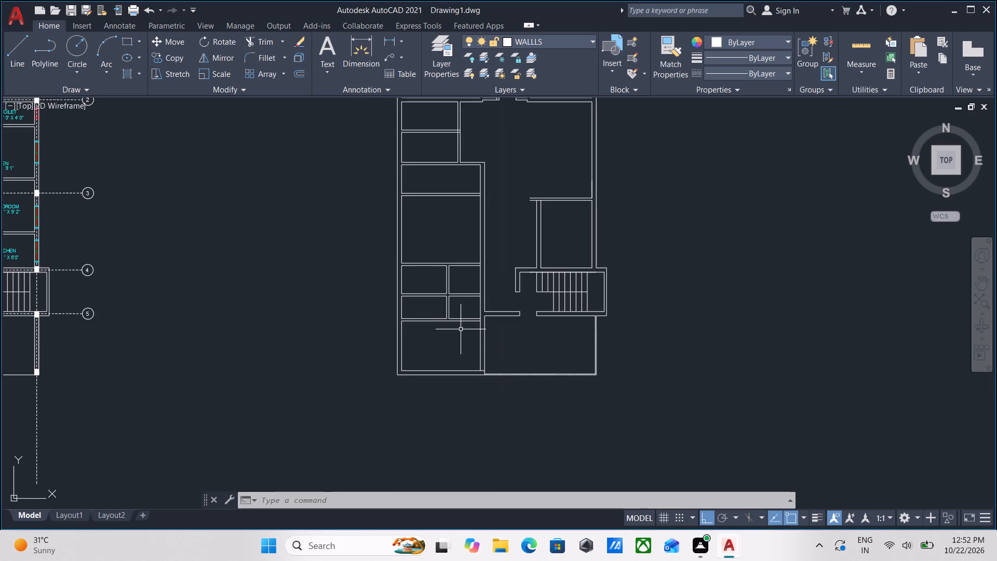
{"action": "middle_click_drag", "start_coordinate": [496, 327], "coordinate": [489, 365]}
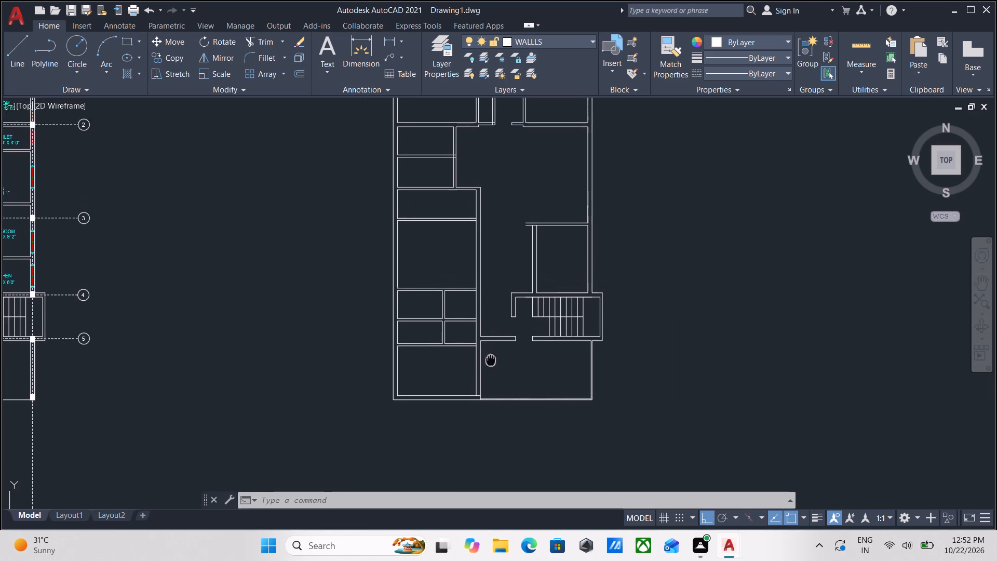
{"action": "middle_click_drag", "start_coordinate": [489, 365], "coordinate": [486, 380]}
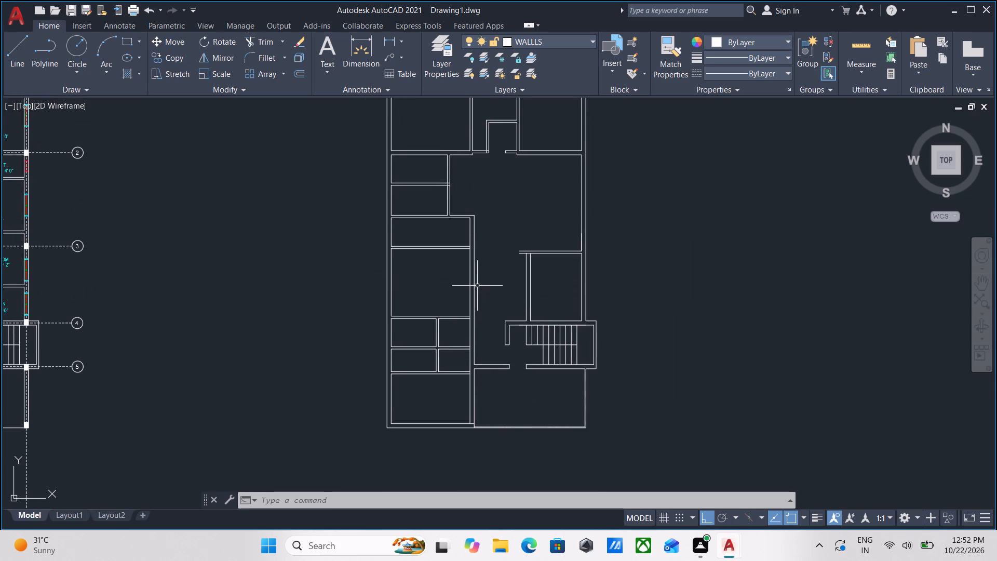
Trim the lower line of the wall north of the room above the staircase, between the two lines of that room's west wall.
{"action": "scroll", "coordinate": [522, 318], "scroll_direction": "up", "scroll_amount": 2}
{"action": "middle_click_drag", "start_coordinate": [506, 271], "coordinate": [506, 327]}
{"action": "middle_click_drag", "start_coordinate": [521, 290], "coordinate": [485, 378]}
{"action": "scroll", "coordinate": [557, 288], "scroll_direction": "up", "scroll_amount": 2}
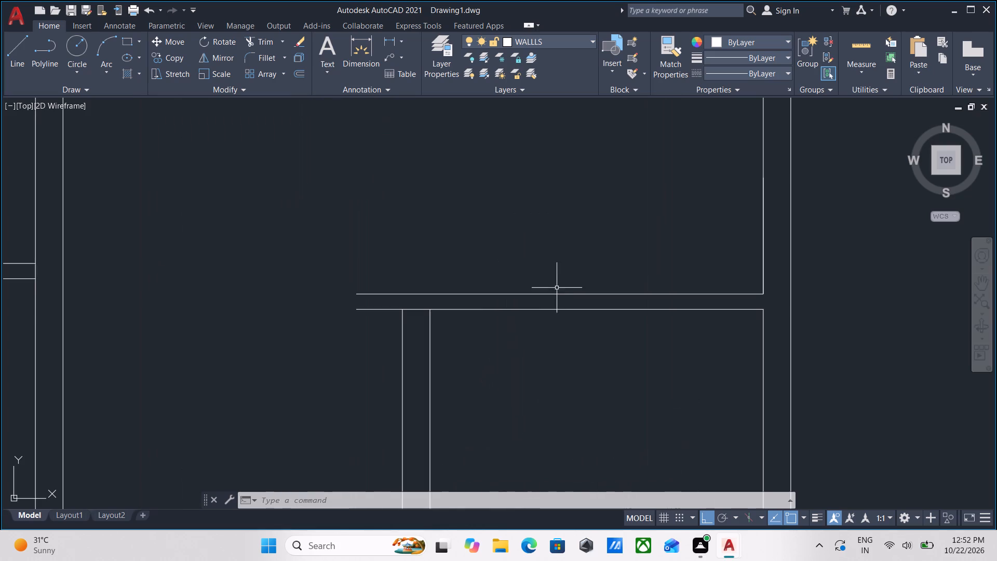
{"action": "type", "text": "TR"}
{"action": "key", "text": "Return"}
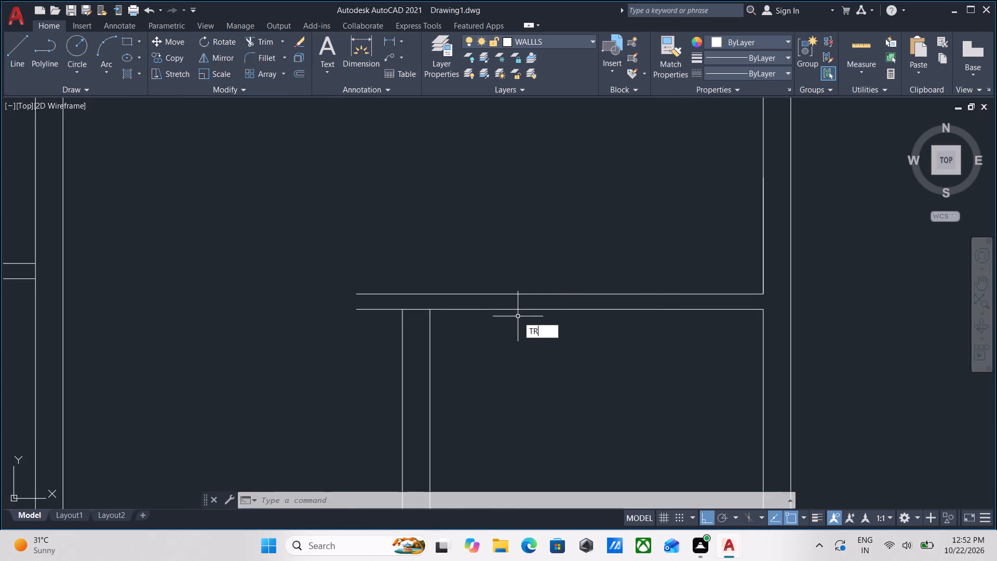
{"action": "scroll", "coordinate": [361, 341], "scroll_direction": "up", "scroll_amount": 2}
{"action": "left_click", "coordinate": [469, 289]}
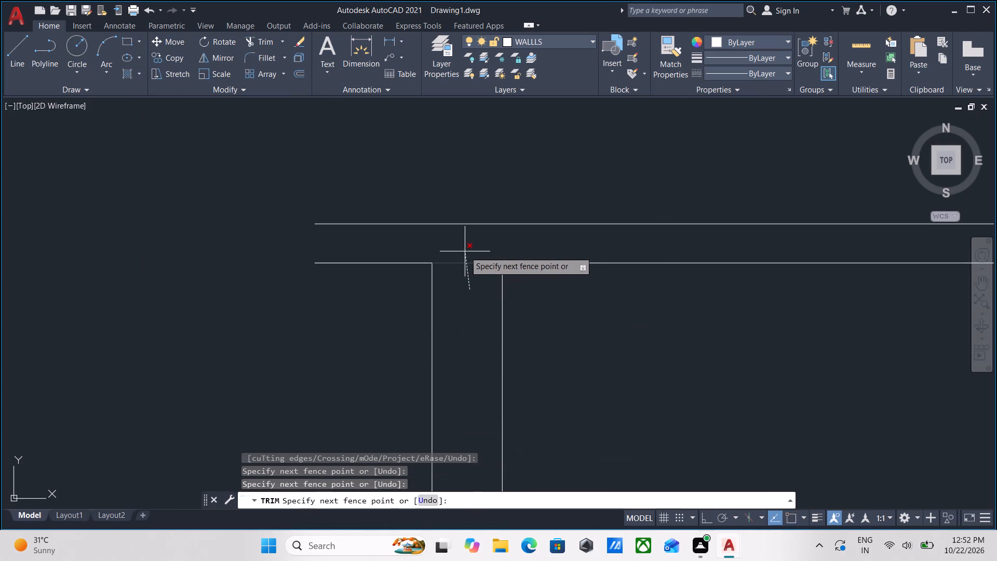
{"action": "left_click", "coordinate": [465, 251]}
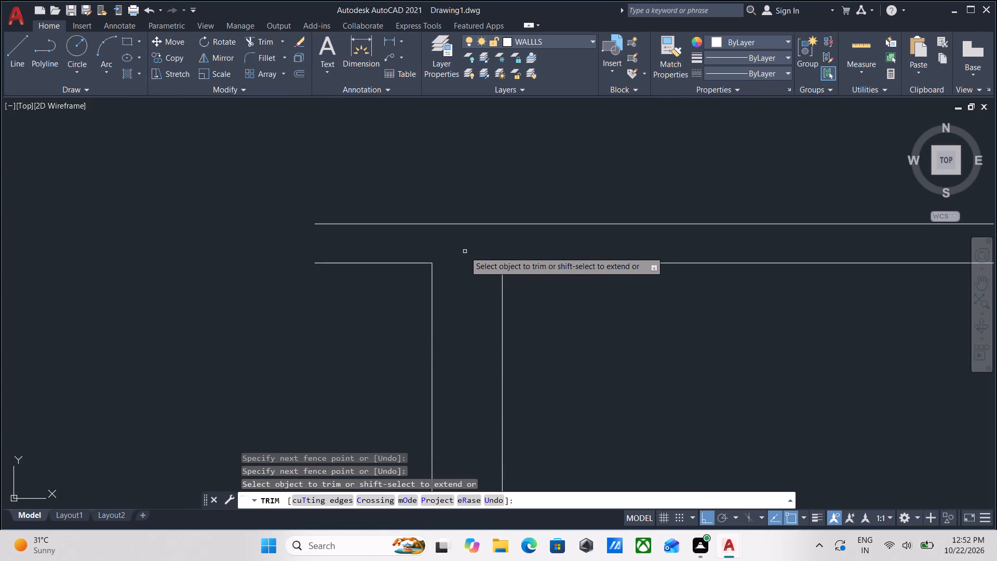
{"action": "key", "text": "Escape"}
Review the overall wall layout of the floor plan, from the top rooms down to the staircase.
{"action": "scroll", "coordinate": [446, 251], "scroll_direction": "down", "scroll_amount": 4}
{"action": "scroll", "coordinate": [499, 296], "scroll_direction": "down", "scroll_amount": 1}
{"action": "middle_click_drag", "start_coordinate": [499, 296], "coordinate": [508, 318]}
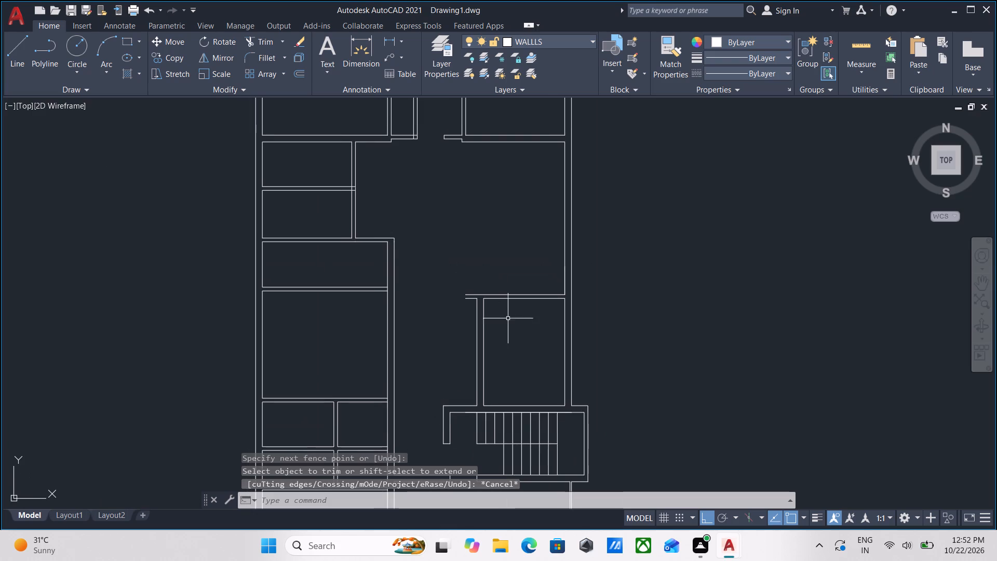
{"action": "middle_click_drag", "start_coordinate": [505, 312], "coordinate": [517, 368]}
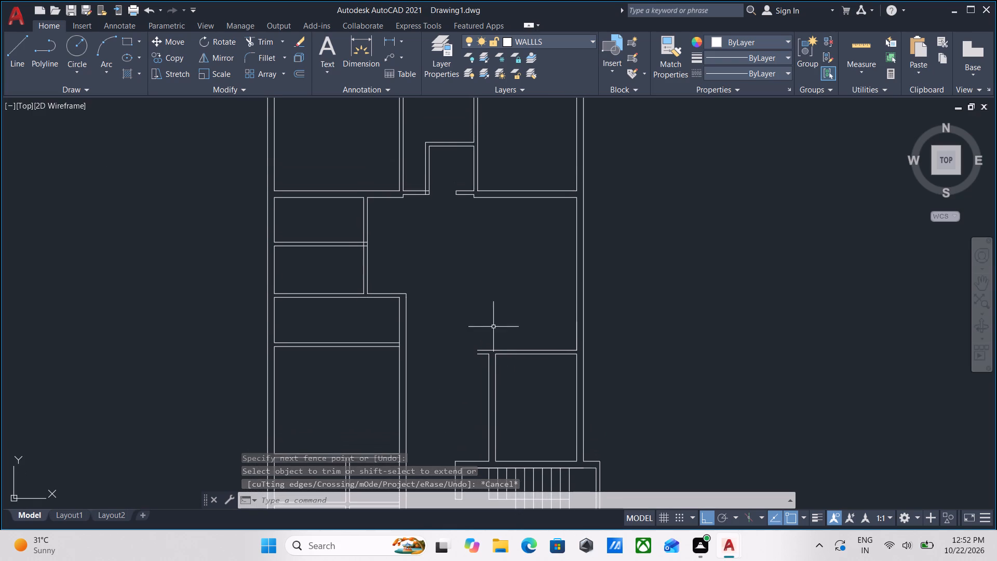
{"action": "scroll", "coordinate": [464, 342], "scroll_direction": "up", "scroll_amount": 1}
{"action": "scroll", "coordinate": [467, 342], "scroll_direction": "down", "scroll_amount": 2}
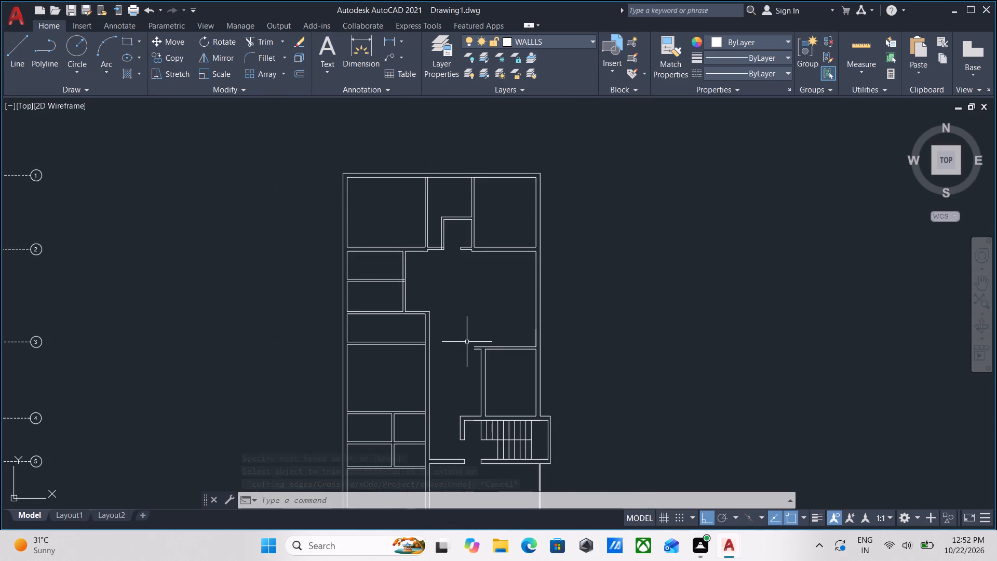
{"action": "middle_click_drag", "start_coordinate": [450, 359], "coordinate": [468, 314]}
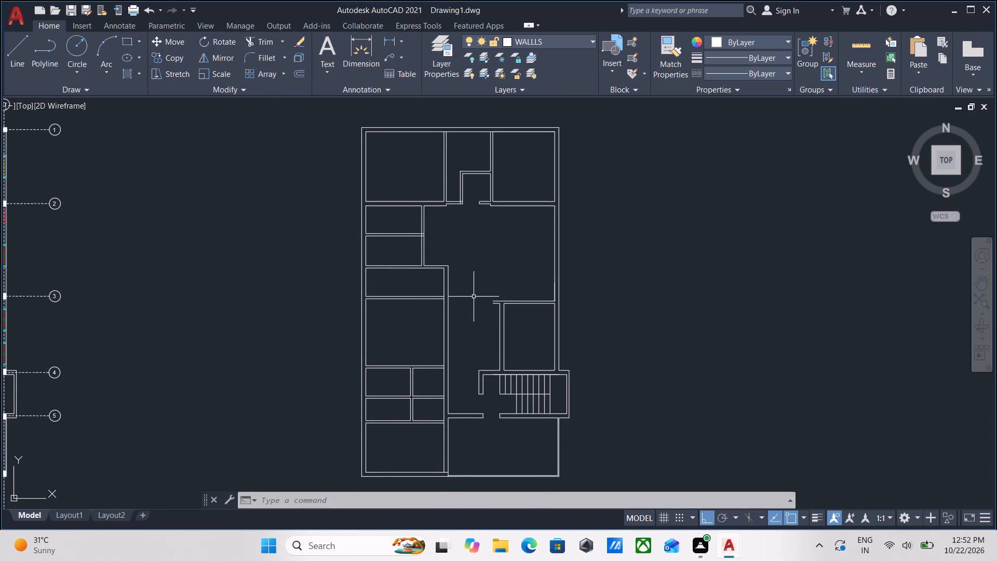
{"action": "middle_click_drag", "start_coordinate": [471, 296], "coordinate": [476, 327]}
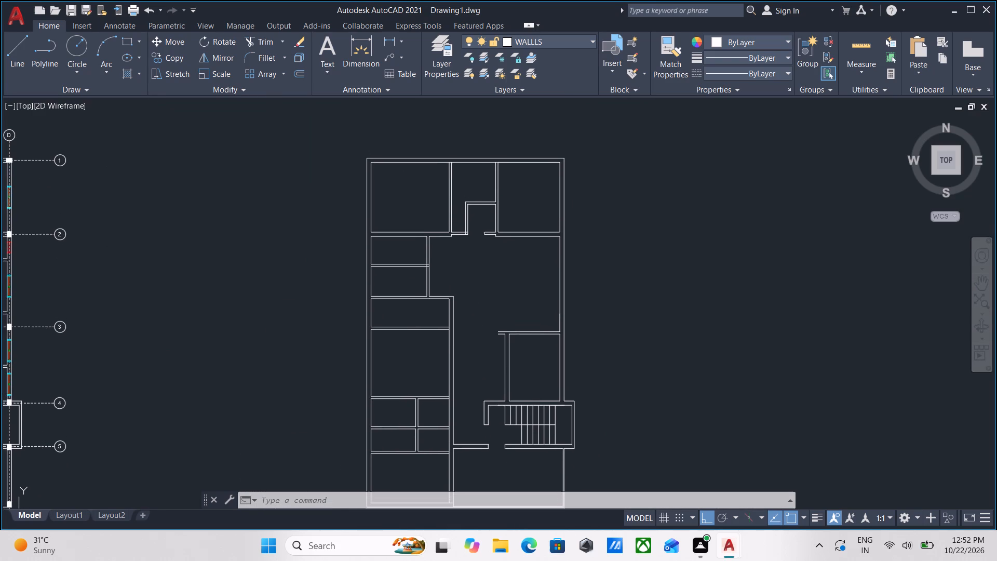
Draw a line extending the room's north wall upper line west to align with the outer face of the staircase return wall.
{"action": "scroll", "coordinate": [506, 324], "scroll_direction": "up", "scroll_amount": 2}
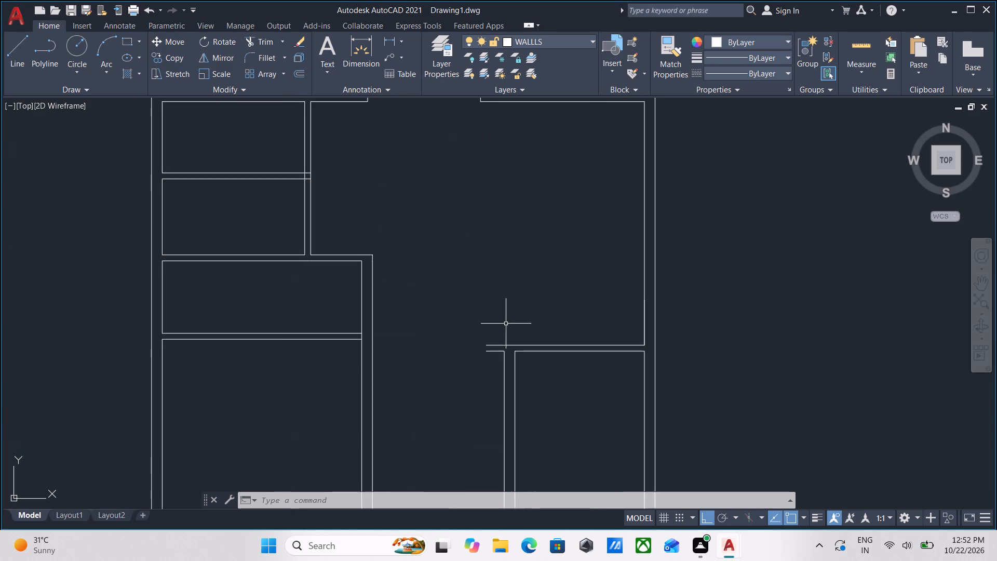
{"action": "middle_click_drag", "start_coordinate": [467, 315], "coordinate": [504, 249]}
{"action": "key", "text": "l"}
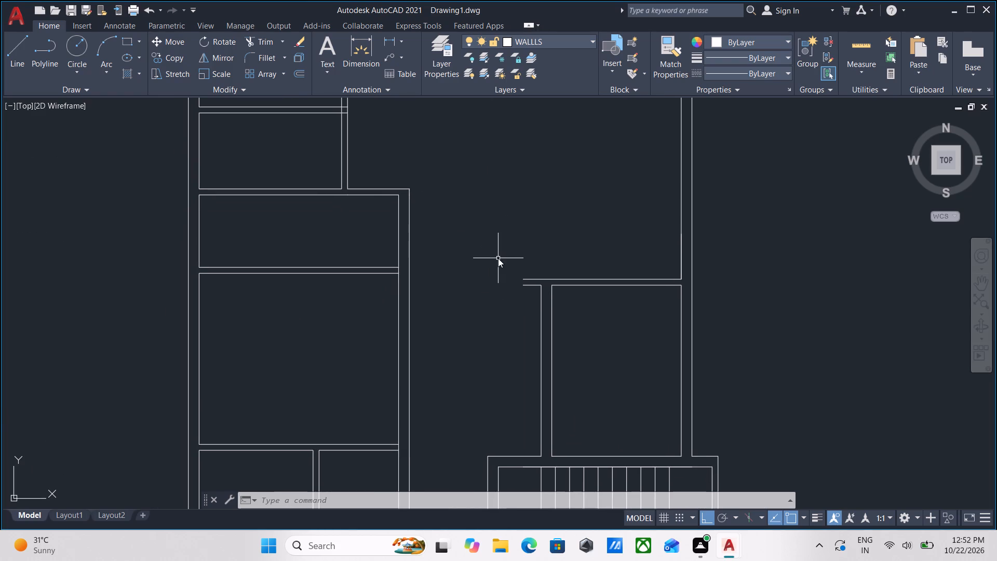
{"action": "key", "text": "Return"}
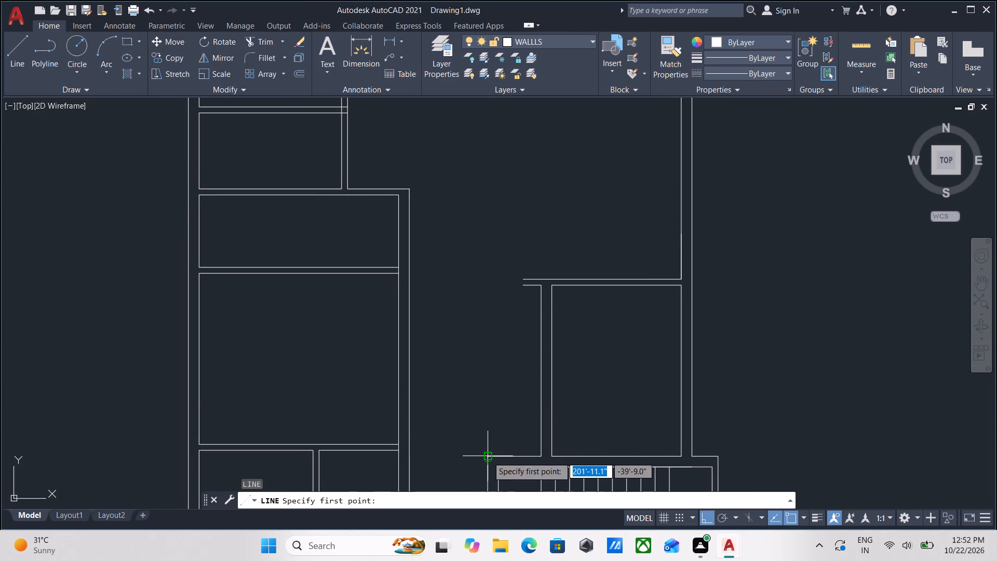
{"action": "left_click", "coordinate": [487, 279]}
{"action": "left_click", "coordinate": [521, 278]}
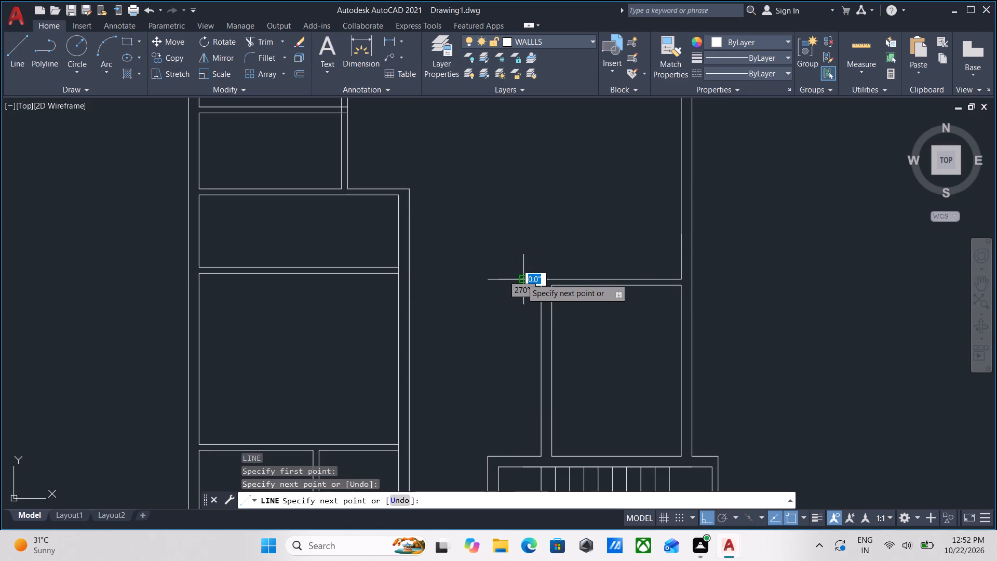
{"action": "key", "text": "Escape"}
Offset the new wall extension line 5" south to form the second line of the wall stub.
{"action": "scroll", "coordinate": [518, 290], "scroll_direction": "up", "scroll_amount": 2}
{"action": "left_click_drag", "start_coordinate": [510, 284], "coordinate": [505, 276]}
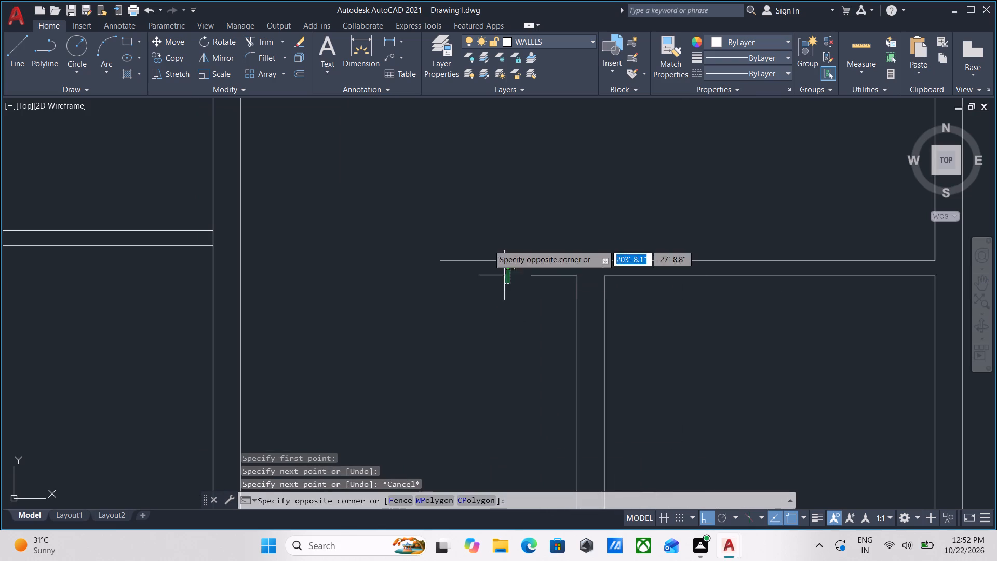
{"action": "left_click", "coordinate": [467, 223]}
{"action": "key", "text": "o"}
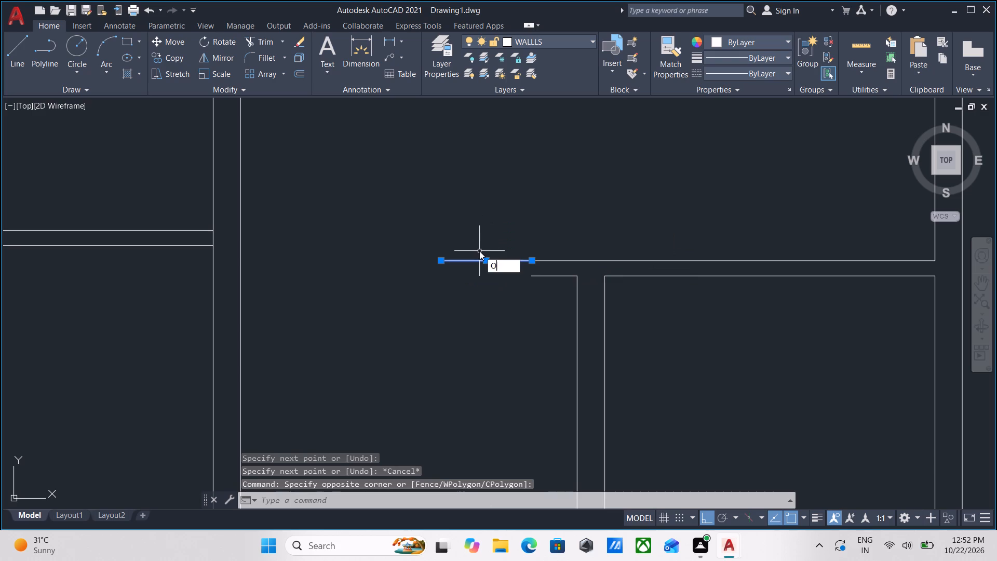
{"action": "key", "text": "Return"}
{"action": "left_click", "coordinate": [486, 262]}
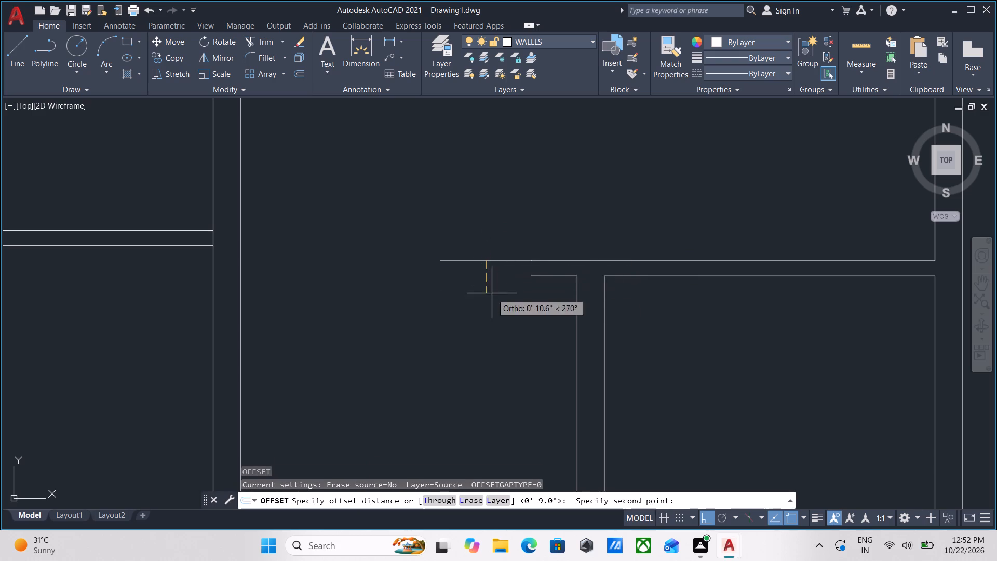
{"action": "left_click", "coordinate": [492, 293]}
{"action": "key", "text": "5"}
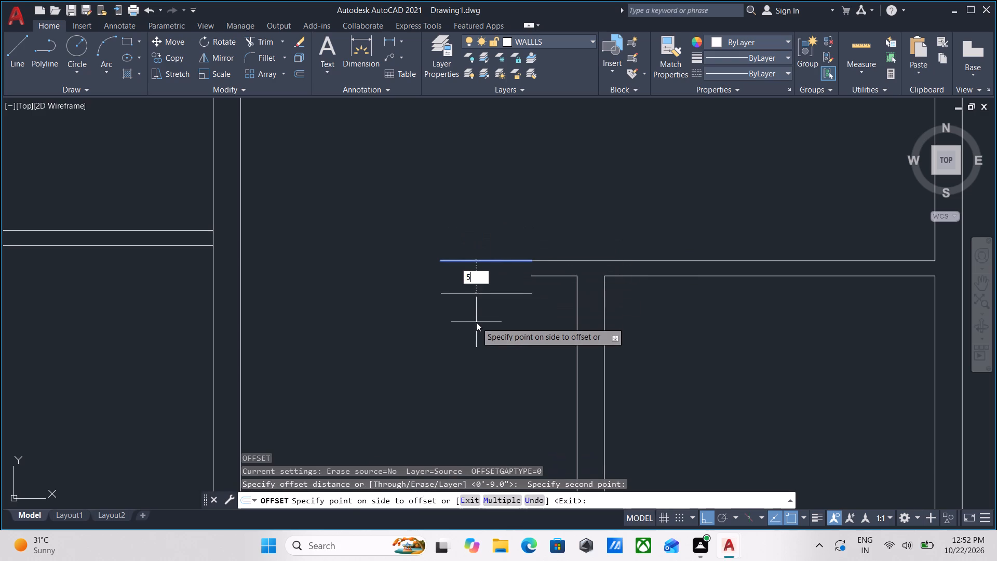
{"action": "key", "text": "shift+quotedbl"}
{"action": "key", "text": "Return"}
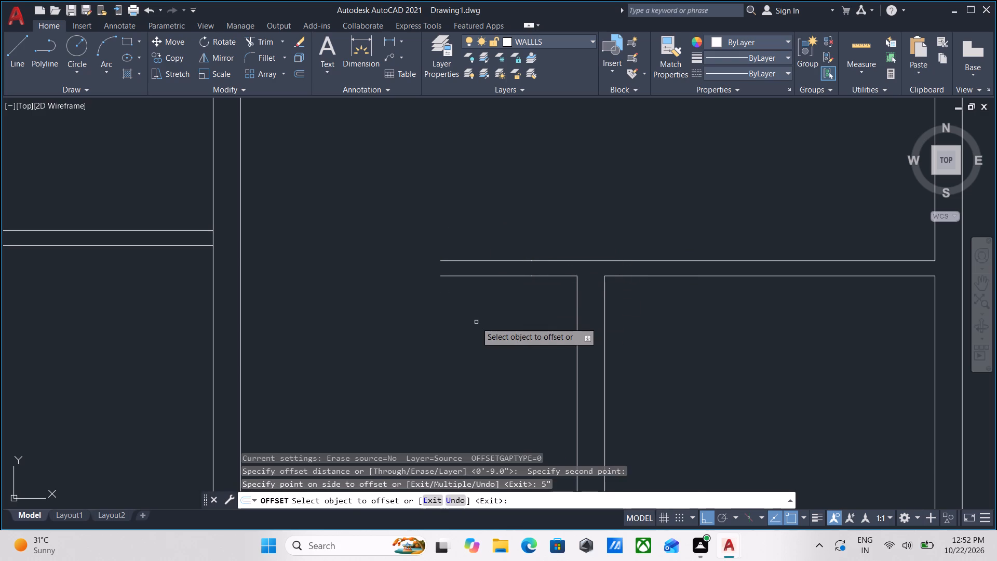
{"action": "scroll", "coordinate": [476, 322], "scroll_direction": "down", "scroll_amount": 2}
{"action": "middle_click_drag", "start_coordinate": [476, 322], "coordinate": [478, 237]}
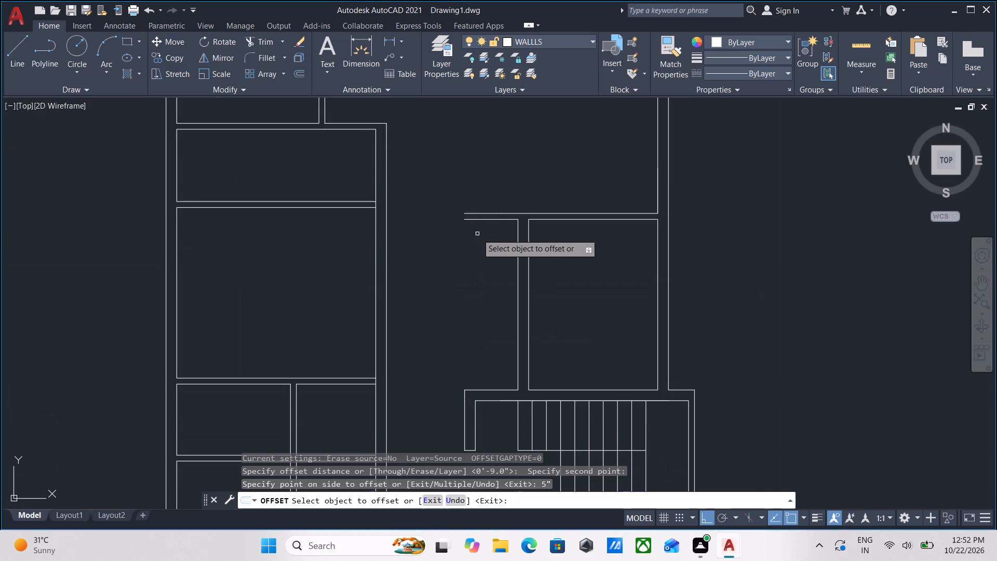
{"action": "key", "text": "Escape"}
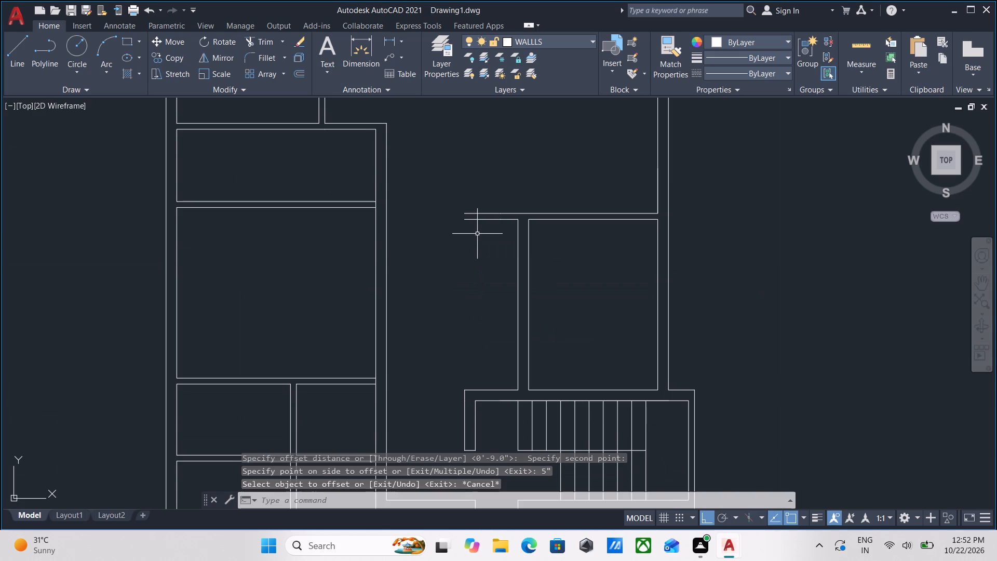
Close the west end of the extended wall with a short line joining its two wall lines.
{"action": "key", "text": "l"}
{"action": "key", "text": "Return"}
{"action": "scroll", "coordinate": [477, 234], "scroll_direction": "up", "scroll_amount": 2}
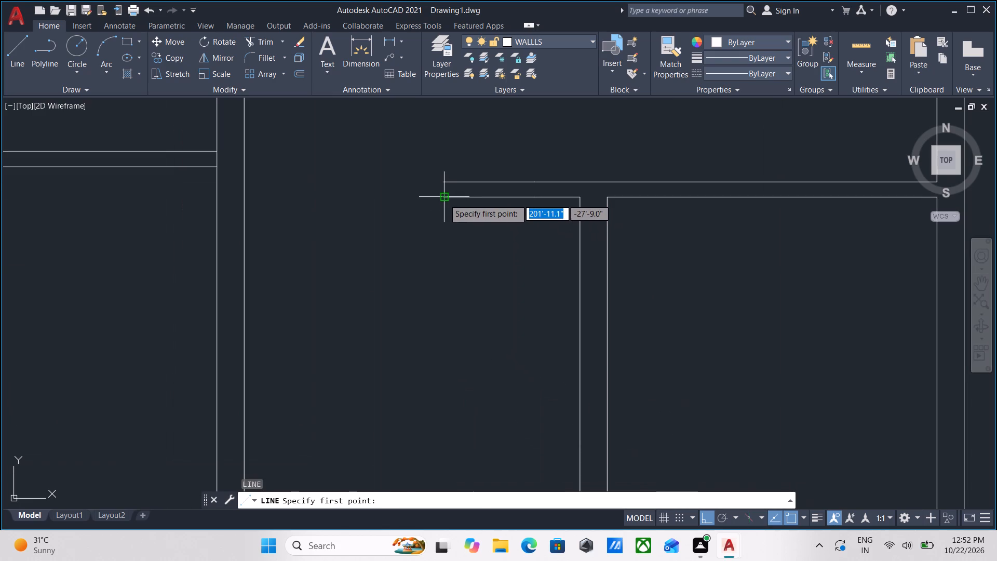
{"action": "left_click", "coordinate": [444, 198]}
{"action": "left_click", "coordinate": [443, 180]}
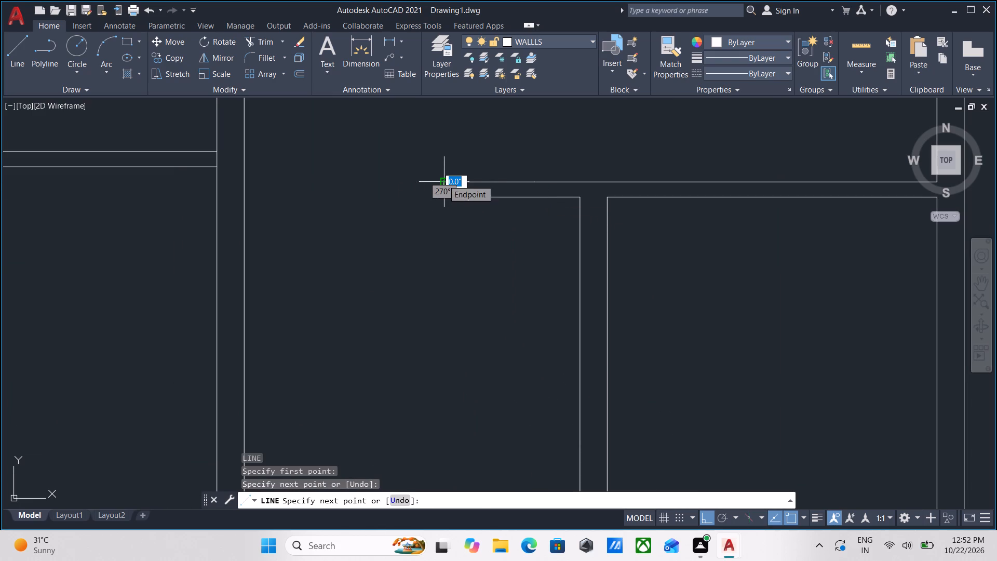
{"action": "key", "text": "Escape"}
Move all the staircase tread lines and their middle line to the Stairs layer.
{"action": "scroll", "coordinate": [443, 245], "scroll_direction": "down", "scroll_amount": 3}
{"action": "middle_click_drag", "start_coordinate": [444, 245], "coordinate": [469, 238]}
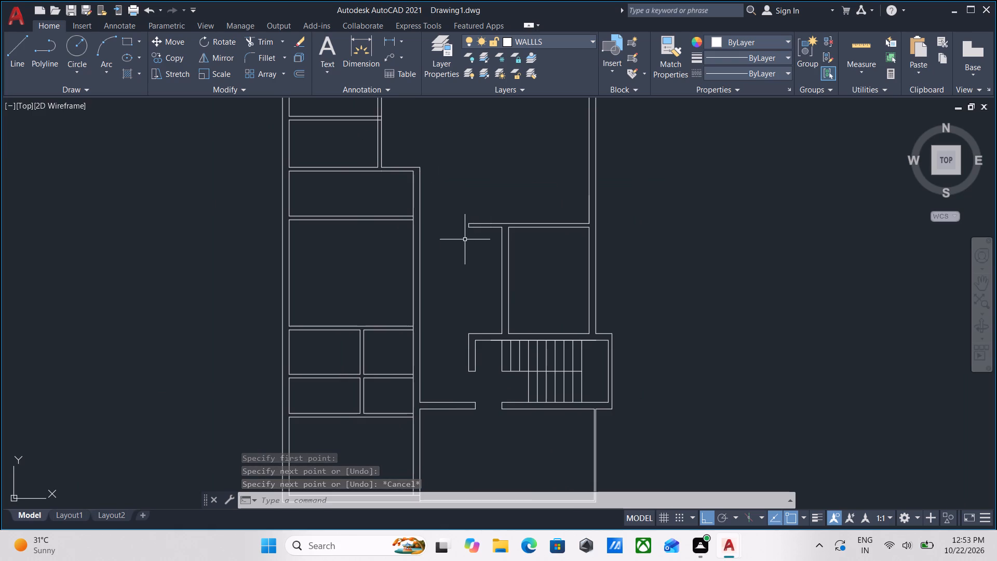
{"action": "scroll", "coordinate": [465, 239], "scroll_direction": "down", "scroll_amount": 1}
{"action": "middle_click_drag", "start_coordinate": [465, 240], "coordinate": [473, 266]}
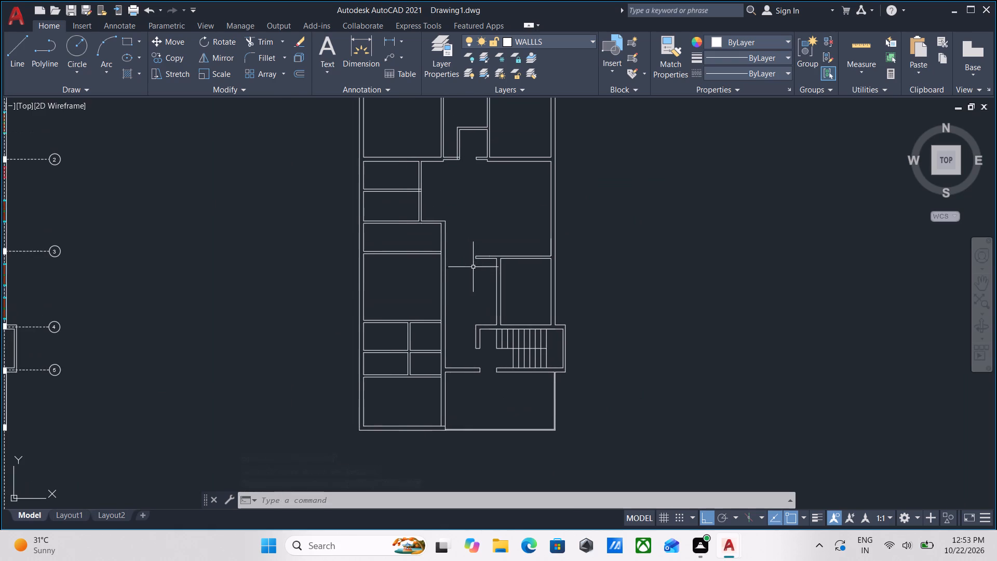
{"action": "scroll", "coordinate": [473, 311], "scroll_direction": "up", "scroll_amount": 1}
{"action": "middle_click_drag", "start_coordinate": [472, 305], "coordinate": [474, 326]}
{"action": "middle_click_drag", "start_coordinate": [479, 311], "coordinate": [482, 256]}
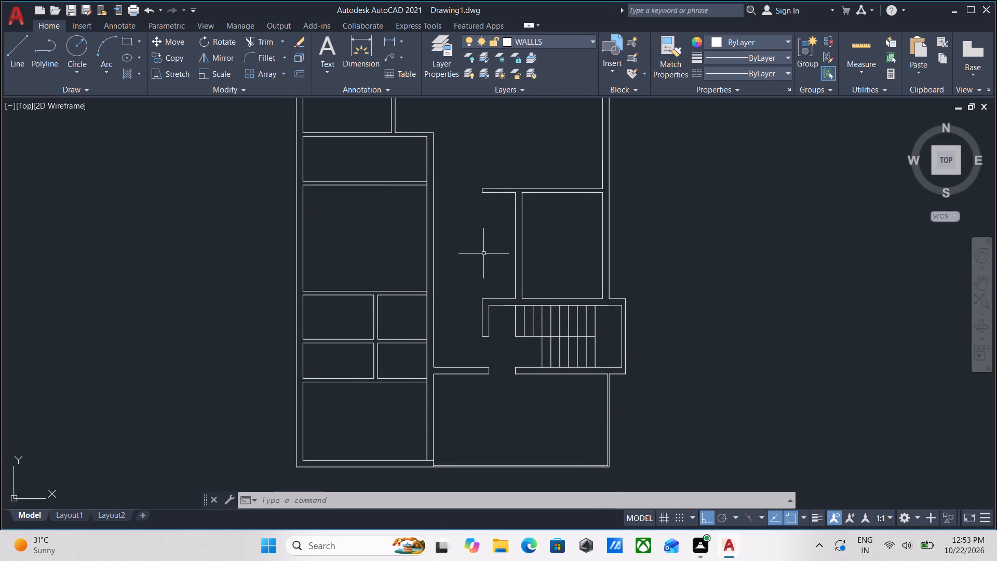
{"action": "scroll", "coordinate": [594, 354], "scroll_direction": "up", "scroll_amount": 1}
{"action": "left_click", "coordinate": [614, 348]}
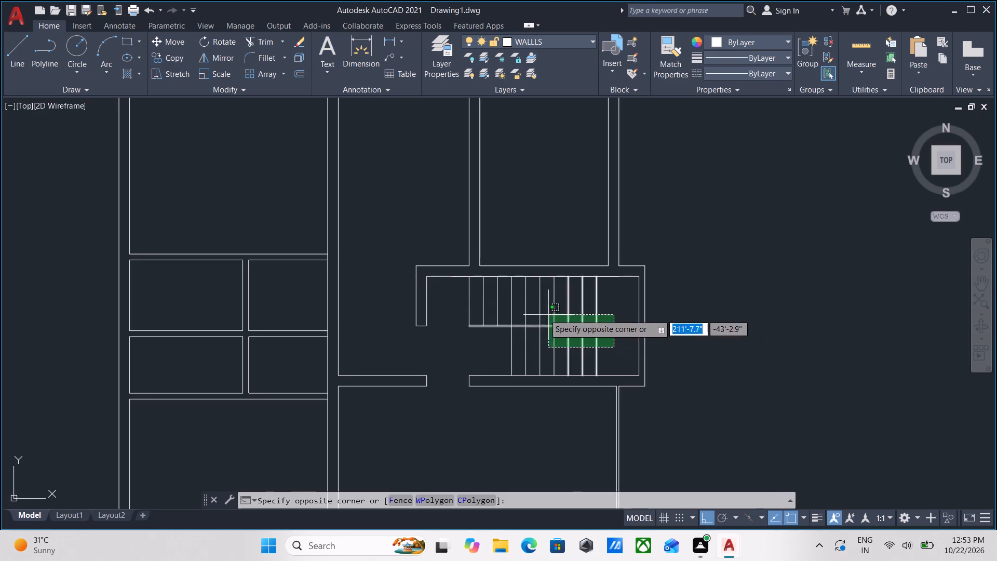
{"action": "left_click", "coordinate": [455, 289]}
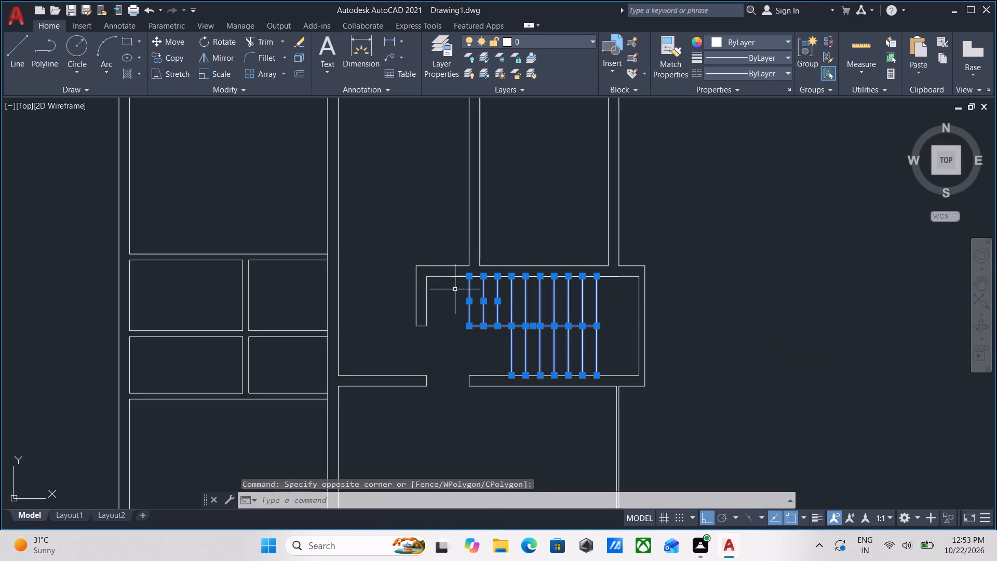
{"action": "left_click", "coordinate": [567, 38]}
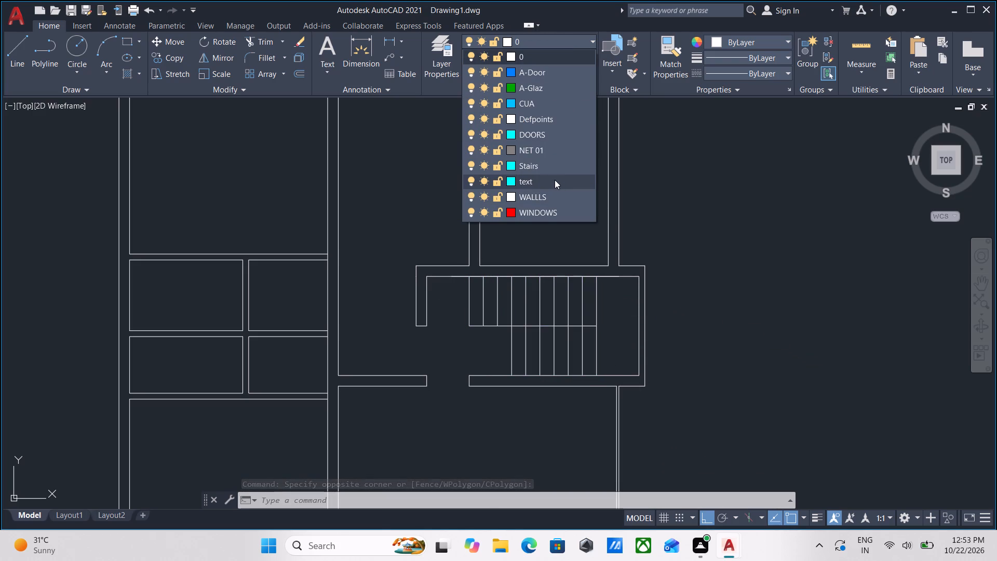
{"action": "left_click", "coordinate": [552, 166]}
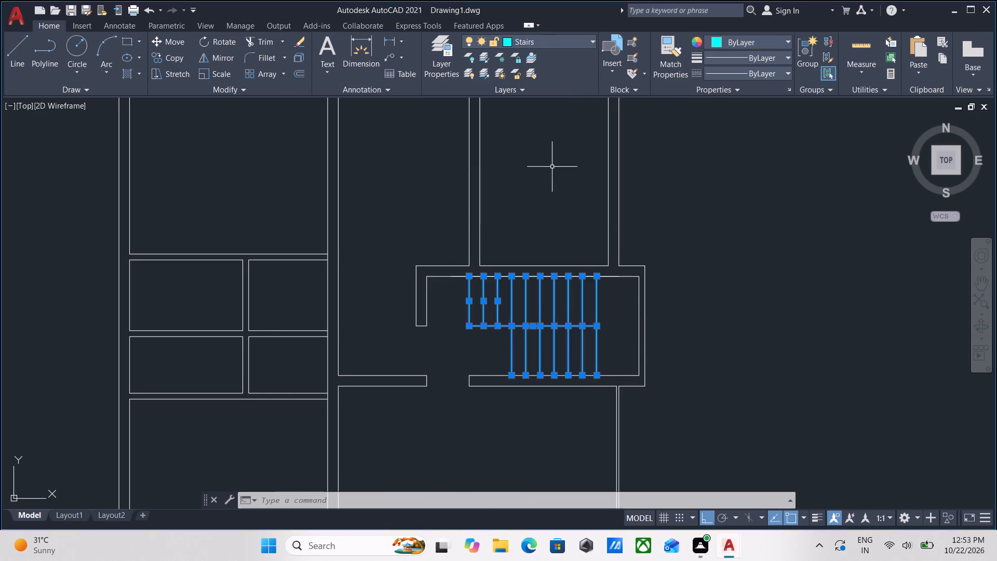
{"action": "scroll", "coordinate": [553, 169], "scroll_direction": "down", "scroll_amount": 1}
{"action": "middle_click_drag", "start_coordinate": [553, 172], "coordinate": [564, 232]}
{"action": "key", "text": "Escape"}
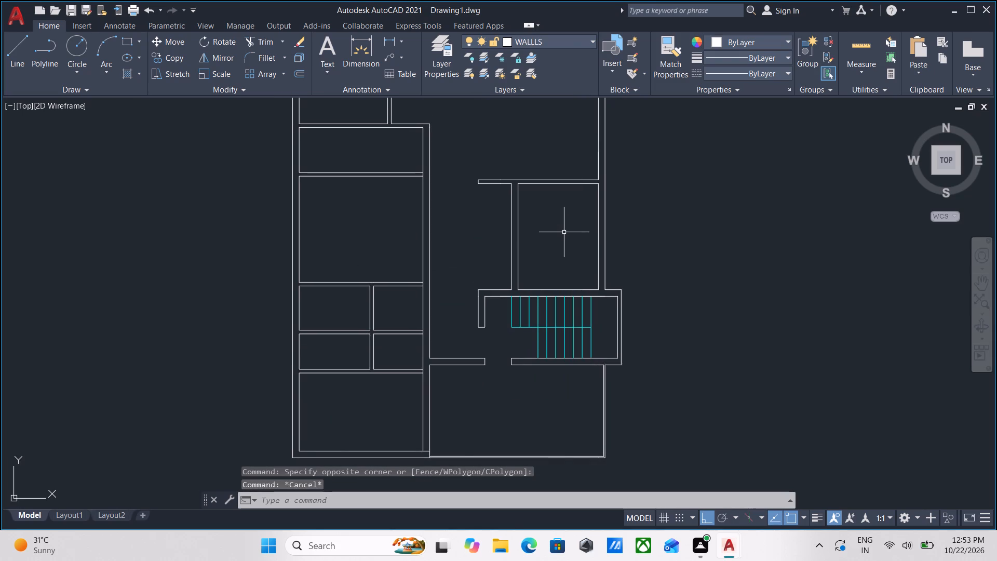
Trim the two wall lines blocking the passage west of the small north-central room, and the stray line crossing that room's west wall end.
{"action": "middle_click_drag", "start_coordinate": [564, 232], "coordinate": [600, 308]}
{"action": "scroll", "coordinate": [533, 258], "scroll_direction": "down", "scroll_amount": 1}
{"action": "middle_click_drag", "start_coordinate": [533, 258], "coordinate": [540, 230]}
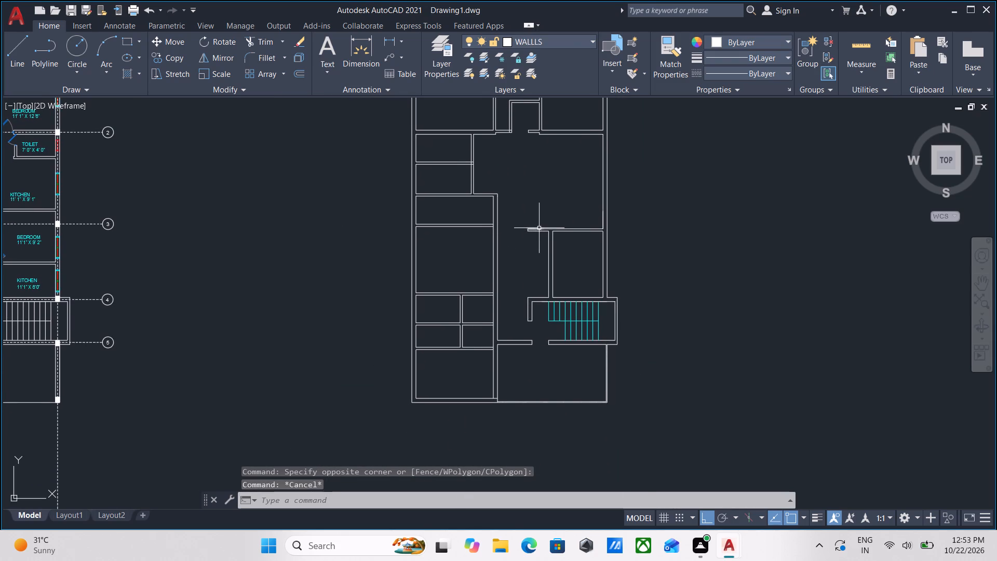
{"action": "middle_click_drag", "start_coordinate": [516, 217], "coordinate": [524, 271]}
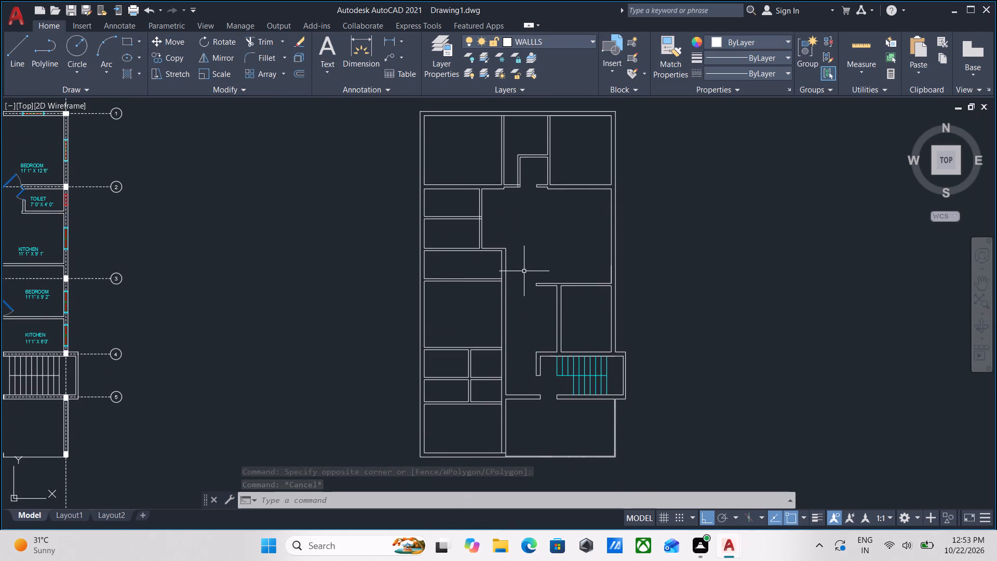
{"action": "middle_click_drag", "start_coordinate": [524, 274], "coordinate": [522, 328]}
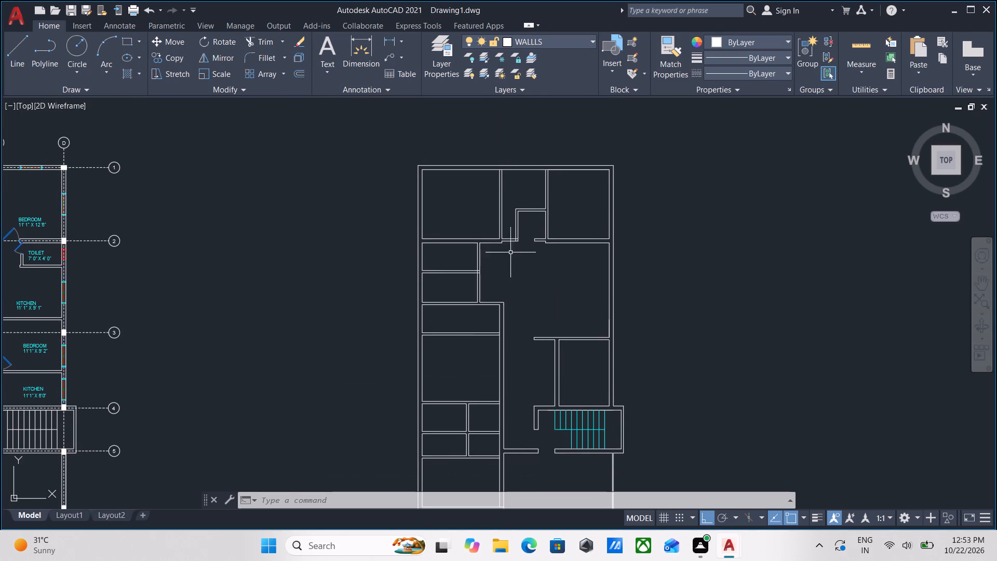
{"action": "scroll", "coordinate": [507, 246], "scroll_direction": "up", "scroll_amount": 3}
{"action": "middle_click_drag", "start_coordinate": [500, 247], "coordinate": [489, 279]}
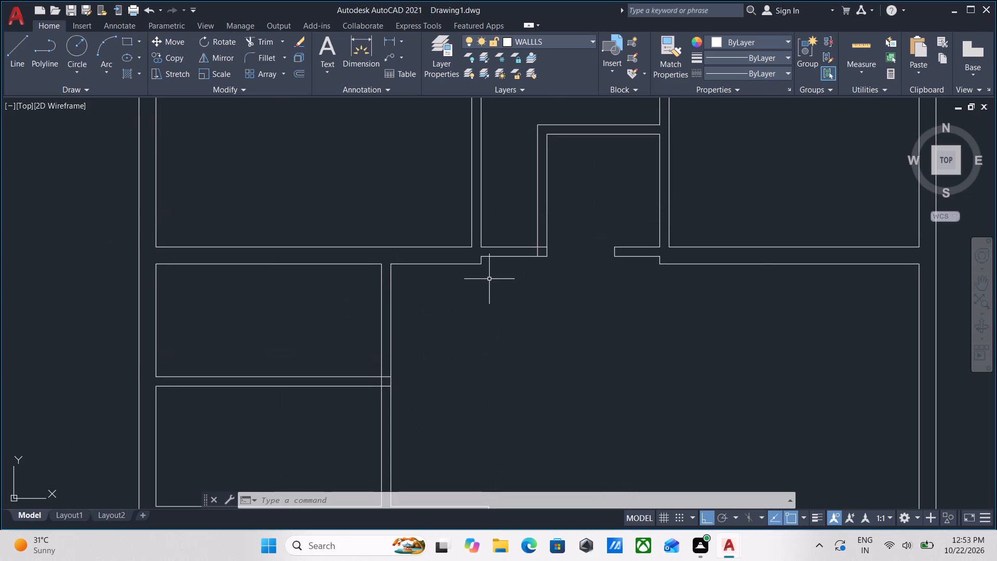
{"action": "type", "text": "TR"}
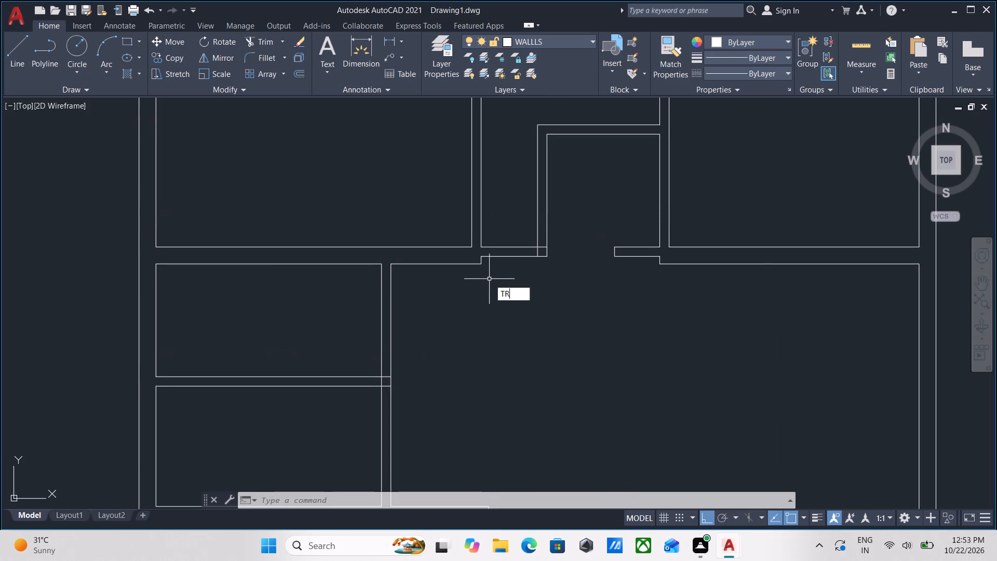
{"action": "key", "text": "Return"}
{"action": "left_click", "coordinate": [496, 275]}
{"action": "left_click", "coordinate": [517, 188]}
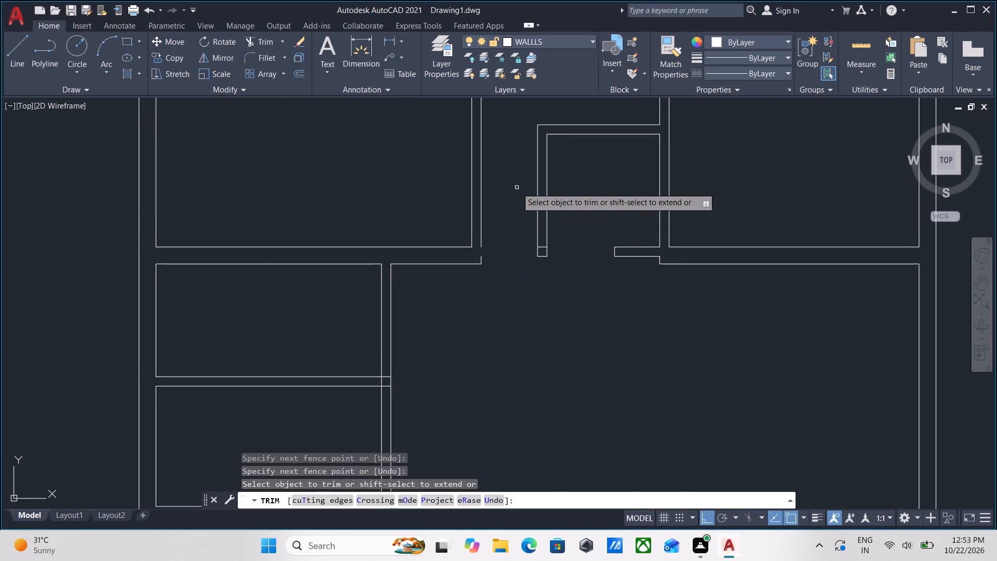
{"action": "scroll", "coordinate": [556, 252], "scroll_direction": "up", "scroll_amount": 4}
{"action": "left_click", "coordinate": [518, 242]}
{"action": "left_click", "coordinate": [516, 201]}
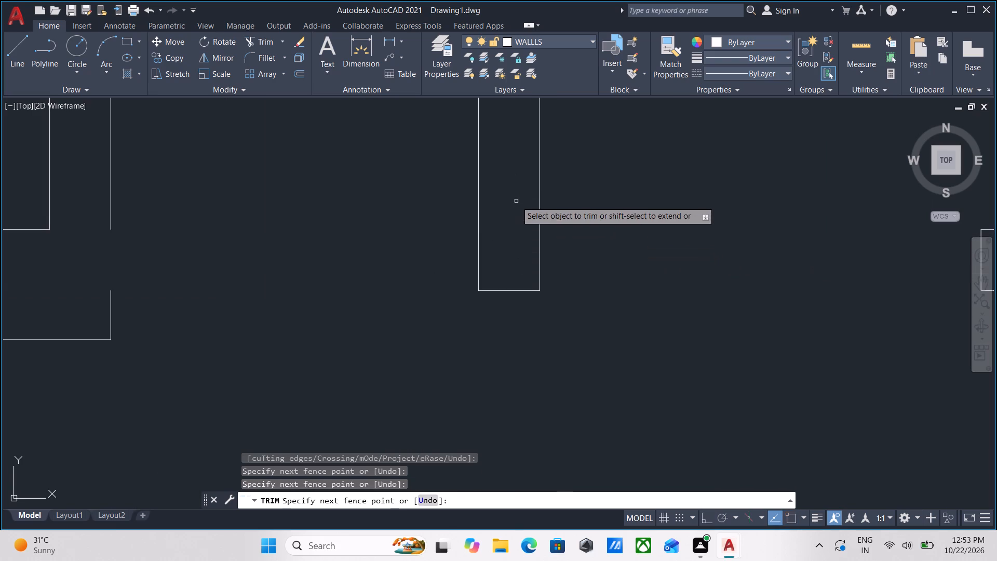
{"action": "scroll", "coordinate": [516, 201], "scroll_direction": "down", "scroll_amount": 3}
{"action": "key", "text": "Escape"}
Extend the outer east line of the north-west room's east wall south to the lower line of the room's south wall.
{"action": "scroll", "coordinate": [454, 297], "scroll_direction": "down", "scroll_amount": 2}
{"action": "middle_click_drag", "start_coordinate": [450, 296], "coordinate": [459, 333]}
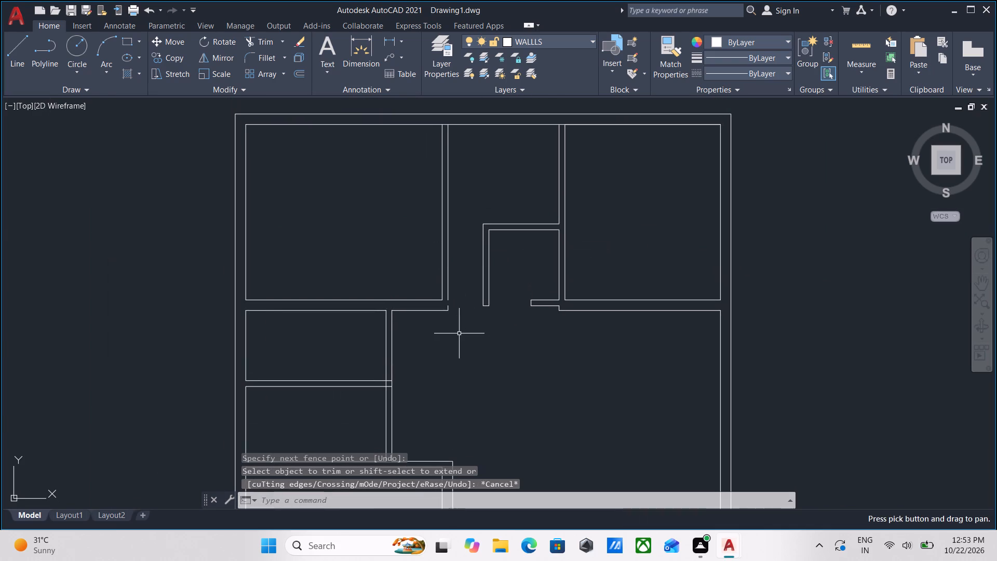
{"action": "type", "text": "EX"}
{"action": "key", "text": "Return"}
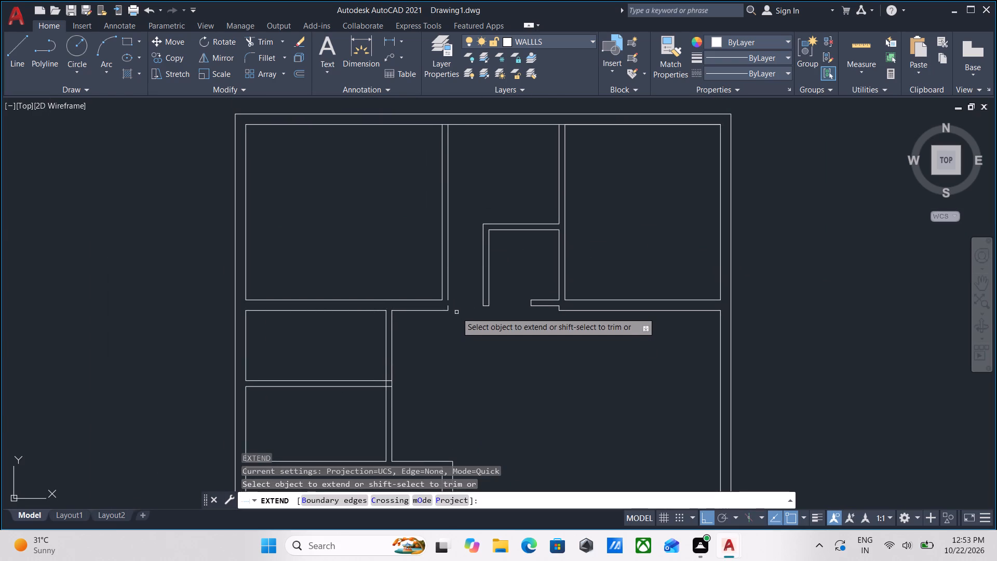
{"action": "scroll", "coordinate": [447, 310], "scroll_direction": "up", "scroll_amount": 1}
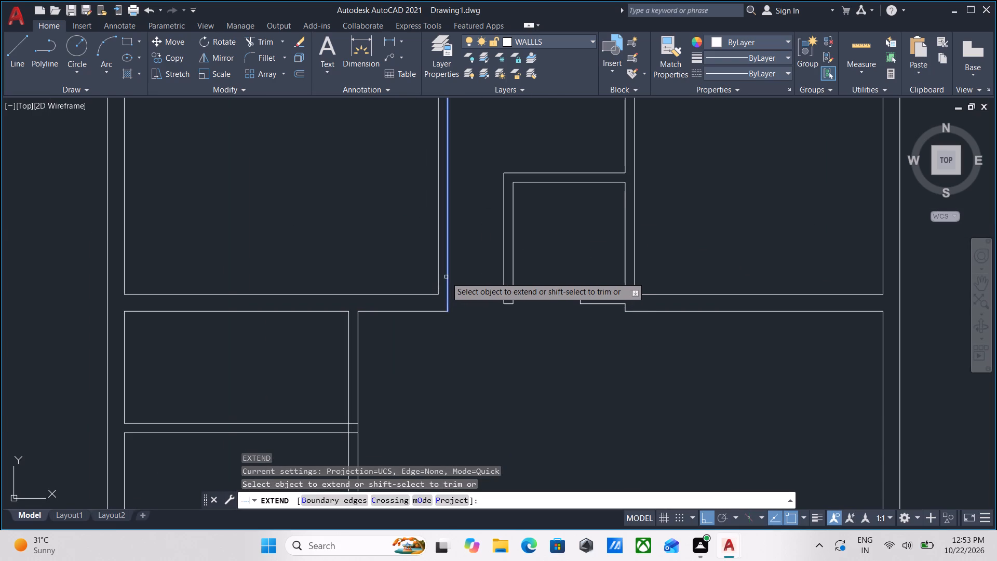
{"action": "left_click", "coordinate": [446, 277]}
{"action": "scroll", "coordinate": [447, 277], "scroll_direction": "down", "scroll_amount": 2}
{"action": "middle_click_drag", "start_coordinate": [447, 277], "coordinate": [439, 298]}
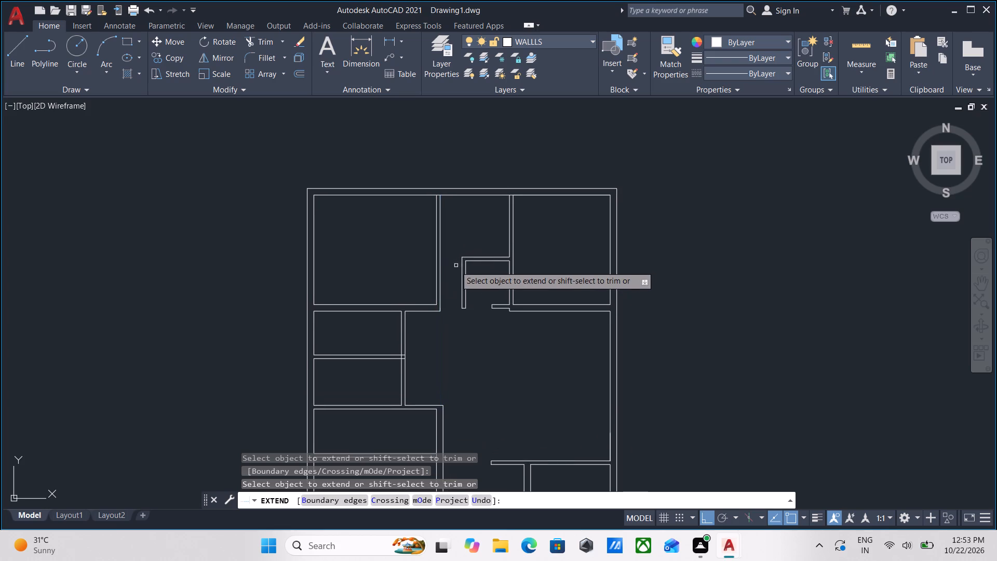
{"action": "key", "text": "Escape"}
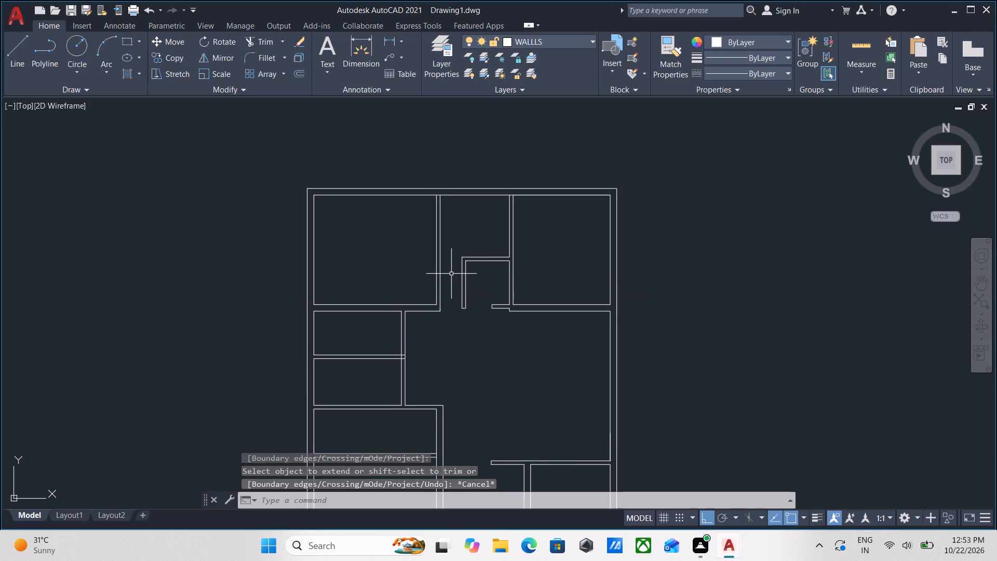
Extend the inner line of the north-west room's east wall south to the lower line of the room's south wall.
{"action": "scroll", "coordinate": [435, 298], "scroll_direction": "down", "scroll_amount": 1}
{"action": "middle_click_drag", "start_coordinate": [435, 298], "coordinate": [450, 320]}
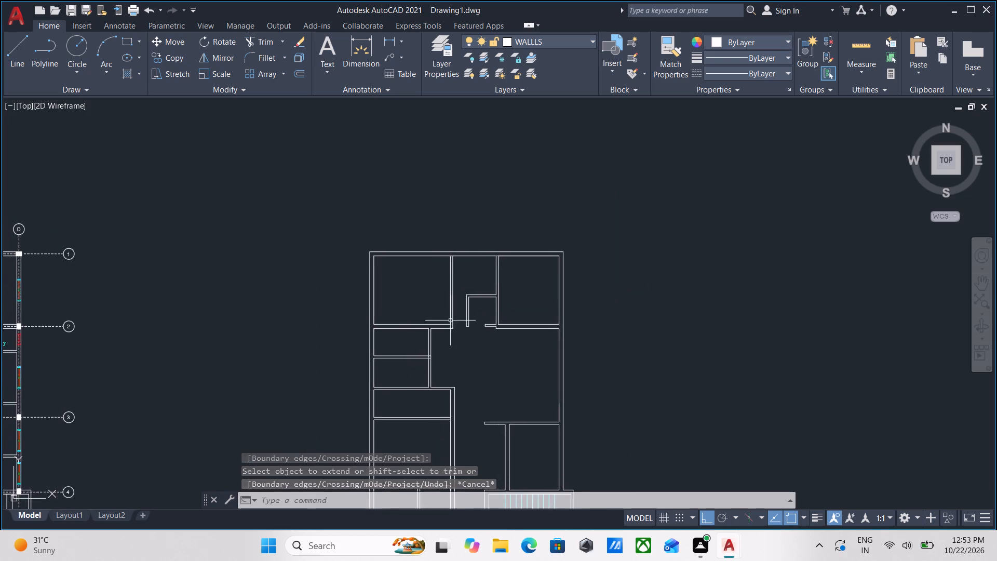
{"action": "scroll", "coordinate": [449, 339], "scroll_direction": "up", "scroll_amount": 2}
{"action": "middle_click_drag", "start_coordinate": [448, 337], "coordinate": [511, 336]}
{"action": "middle_click_drag", "start_coordinate": [505, 366], "coordinate": [515, 360]}
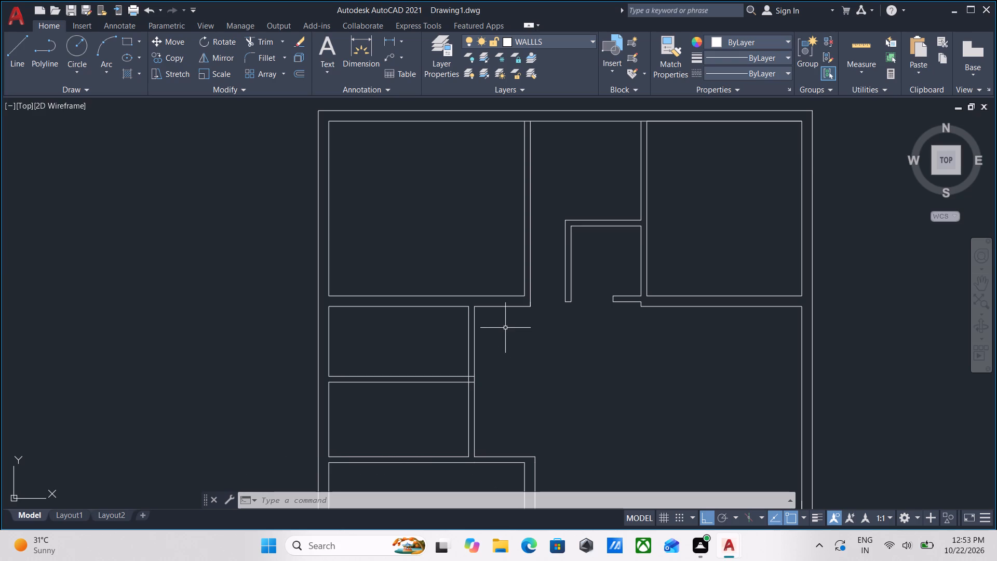
{"action": "middle_click_drag", "start_coordinate": [506, 328], "coordinate": [508, 363]}
{"action": "scroll", "coordinate": [522, 333], "scroll_direction": "up", "scroll_amount": 1}
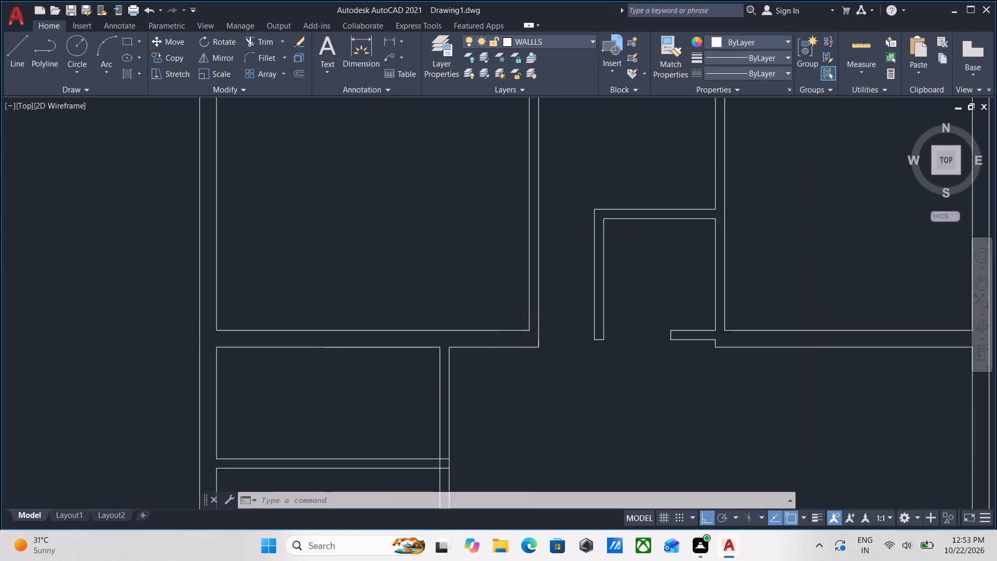
{"action": "scroll", "coordinate": [522, 333], "scroll_direction": "up", "scroll_amount": 2}
{"action": "key", "text": "e"}
{"action": "key", "text": "x"}
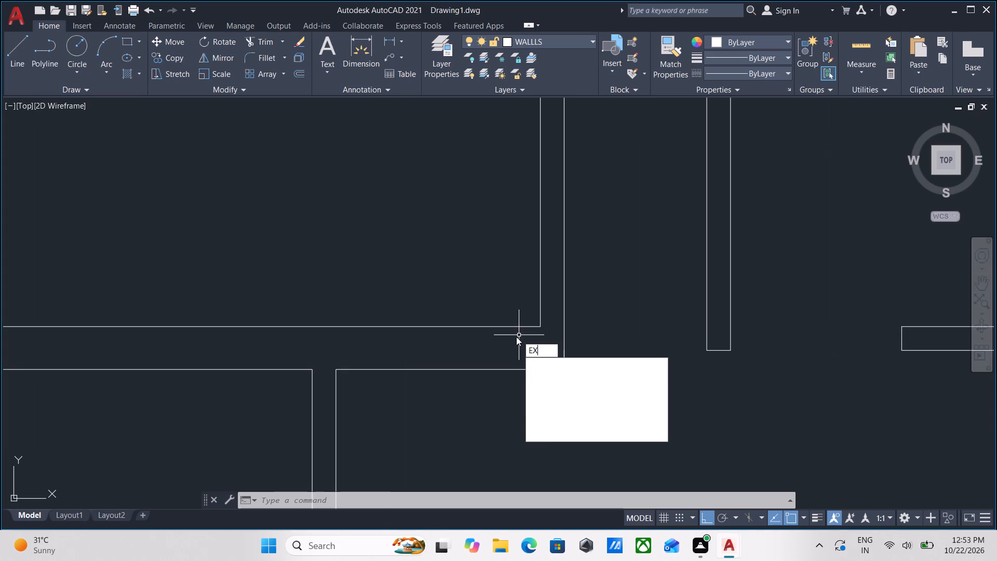
{"action": "key", "text": "Return"}
{"action": "left_click", "coordinate": [542, 302]}
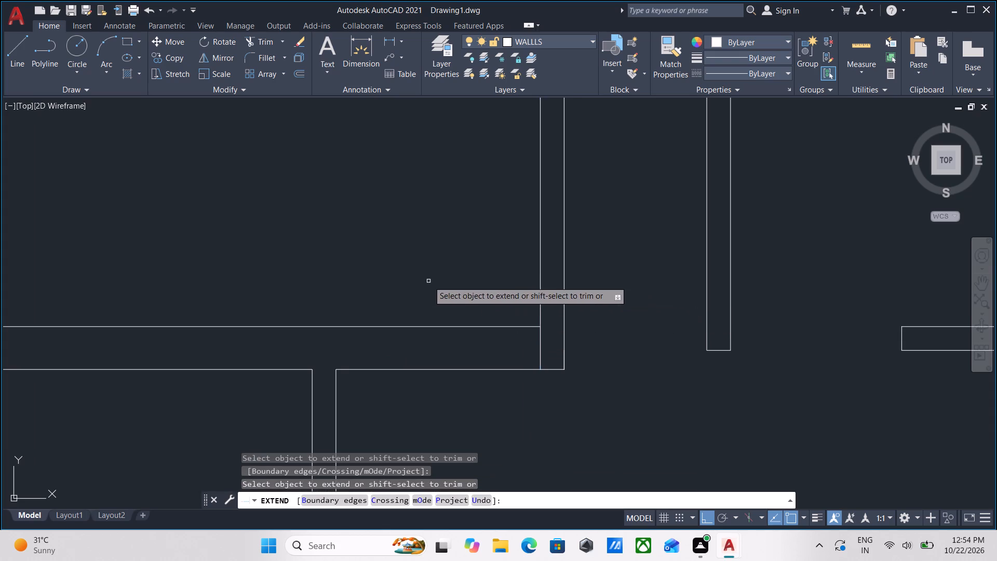
{"action": "scroll", "coordinate": [428, 281], "scroll_direction": "down", "scroll_amount": 2}
{"action": "middle_click_drag", "start_coordinate": [428, 281], "coordinate": [448, 273]}
{"action": "key", "text": "Escape"}
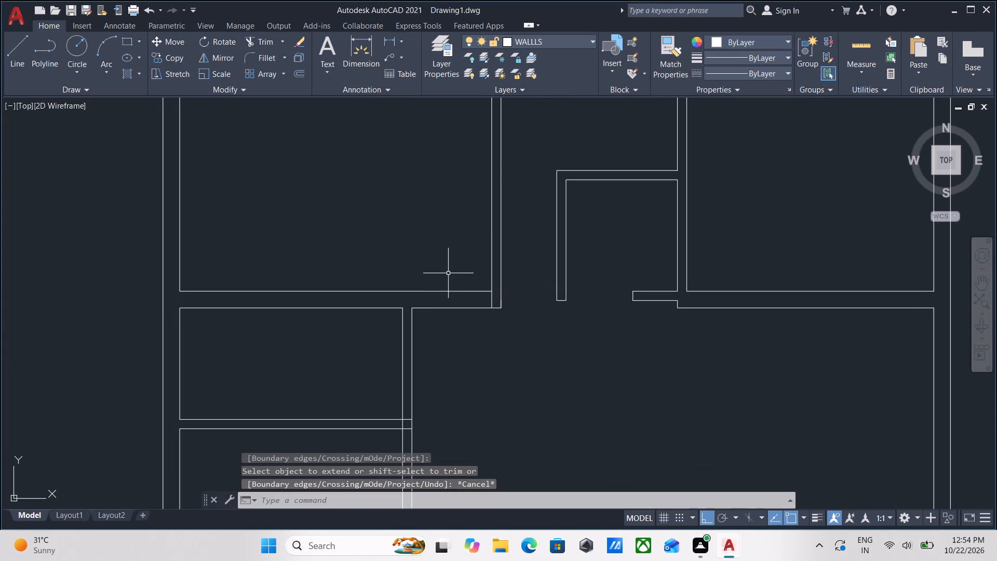
Examine the wall layout from the north rooms down to the staircase for remaining junctions that need correction.
{"action": "scroll", "coordinate": [466, 340], "scroll_direction": "down", "scroll_amount": 1}
{"action": "middle_click_drag", "start_coordinate": [466, 340], "coordinate": [482, 298]}
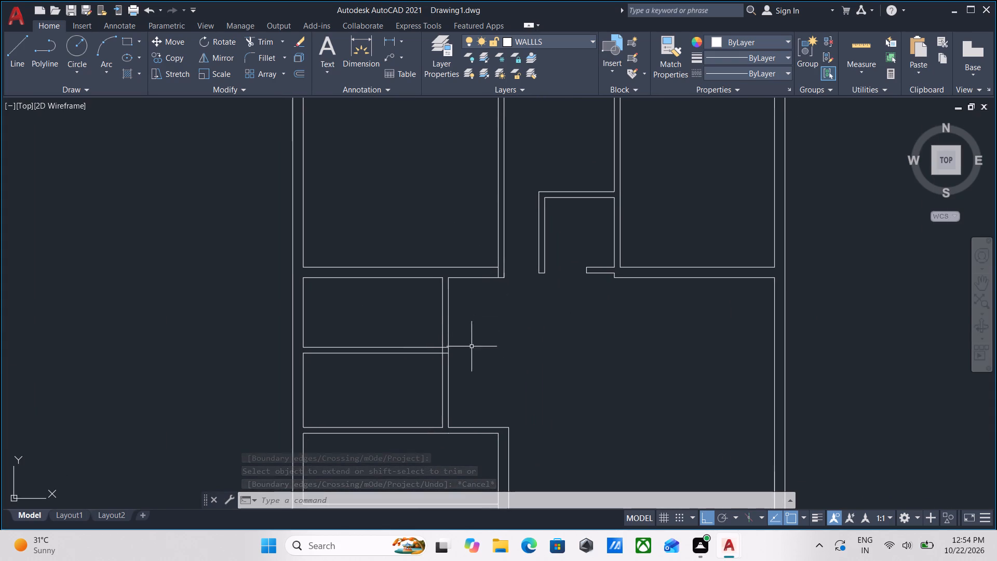
{"action": "scroll", "coordinate": [478, 357], "scroll_direction": "down", "scroll_amount": 1}
{"action": "middle_click_drag", "start_coordinate": [478, 357], "coordinate": [467, 309]}
{"action": "middle_click_drag", "start_coordinate": [476, 301], "coordinate": [478, 332]}
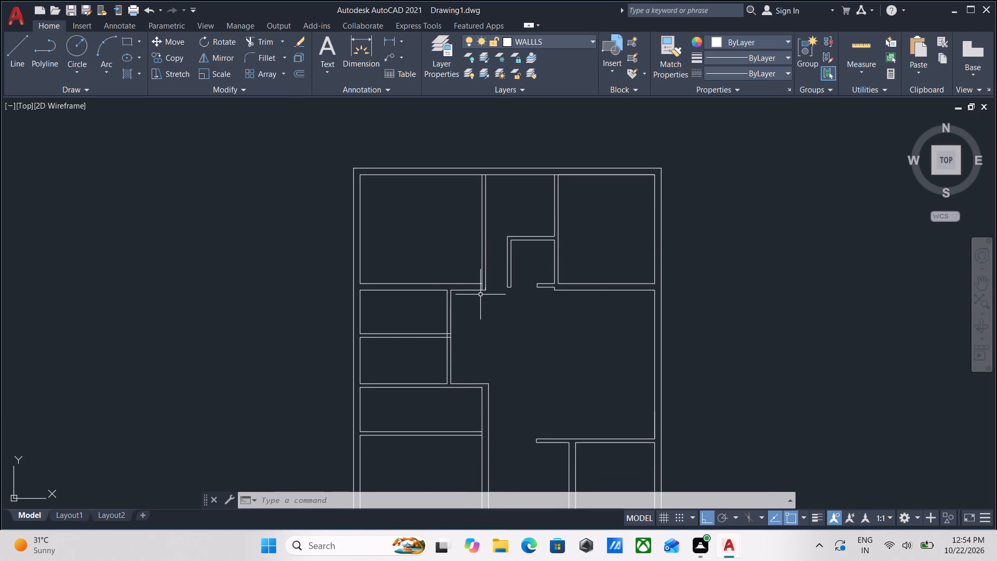
{"action": "scroll", "coordinate": [480, 294], "scroll_direction": "up", "scroll_amount": 2}
{"action": "middle_click_drag", "start_coordinate": [464, 302], "coordinate": [478, 329]}
{"action": "scroll", "coordinate": [478, 329], "scroll_direction": "down", "scroll_amount": 2}
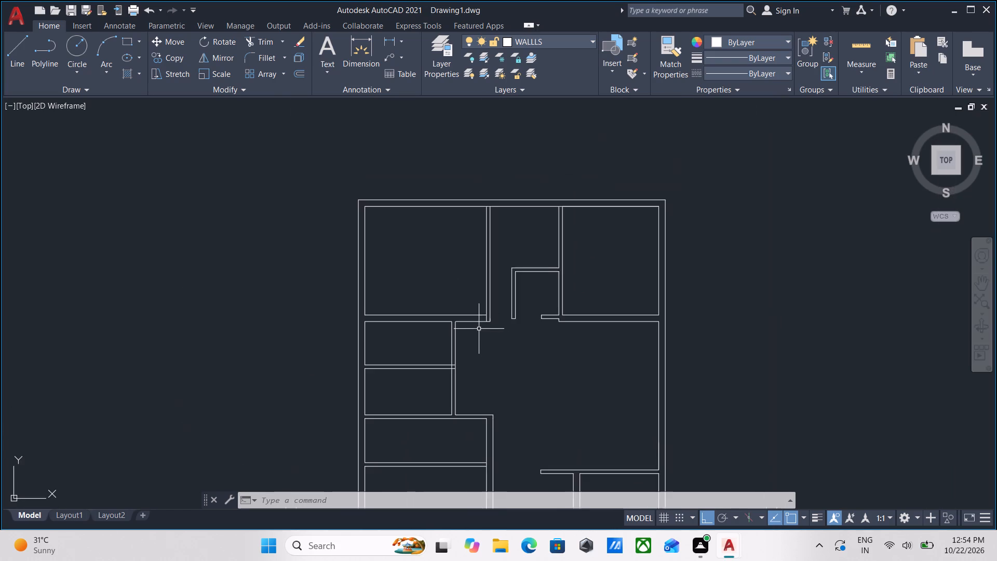
{"action": "middle_click_drag", "start_coordinate": [498, 358], "coordinate": [469, 240]}
{"action": "scroll", "coordinate": [474, 232], "scroll_direction": "down", "scroll_amount": 2}
{"action": "scroll", "coordinate": [487, 317], "scroll_direction": "up", "scroll_amount": 1}
{"action": "scroll", "coordinate": [471, 334], "scroll_direction": "down", "scroll_amount": 1}
{"action": "middle_click_drag", "start_coordinate": [471, 334], "coordinate": [476, 303]}
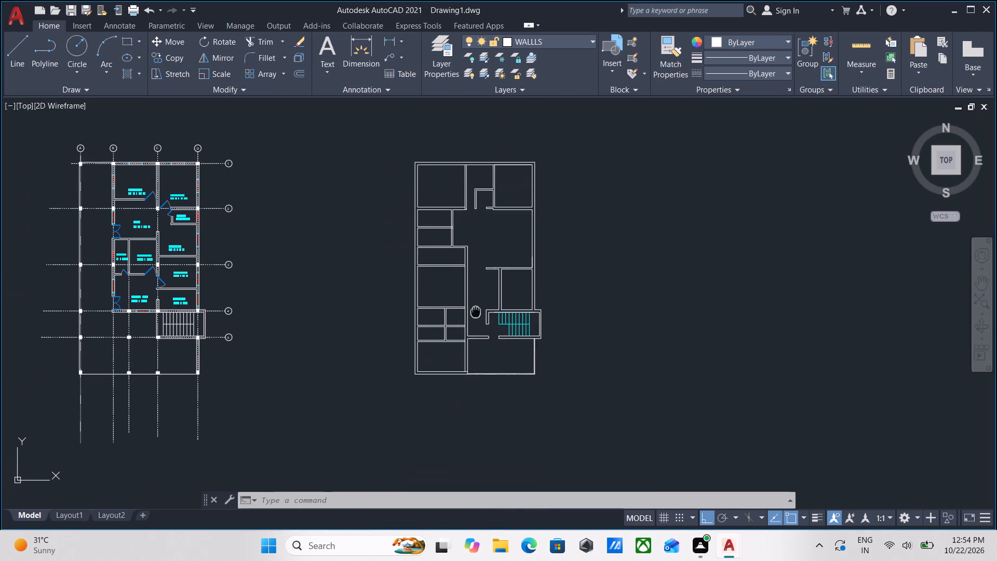
{"action": "middle_click_drag", "start_coordinate": [476, 303], "coordinate": [477, 292]}
{"action": "scroll", "coordinate": [438, 330], "scroll_direction": "up", "scroll_amount": 3}
{"action": "scroll", "coordinate": [459, 317], "scroll_direction": "down", "scroll_amount": 1}
{"action": "middle_click_drag", "start_coordinate": [459, 317], "coordinate": [368, 375]}
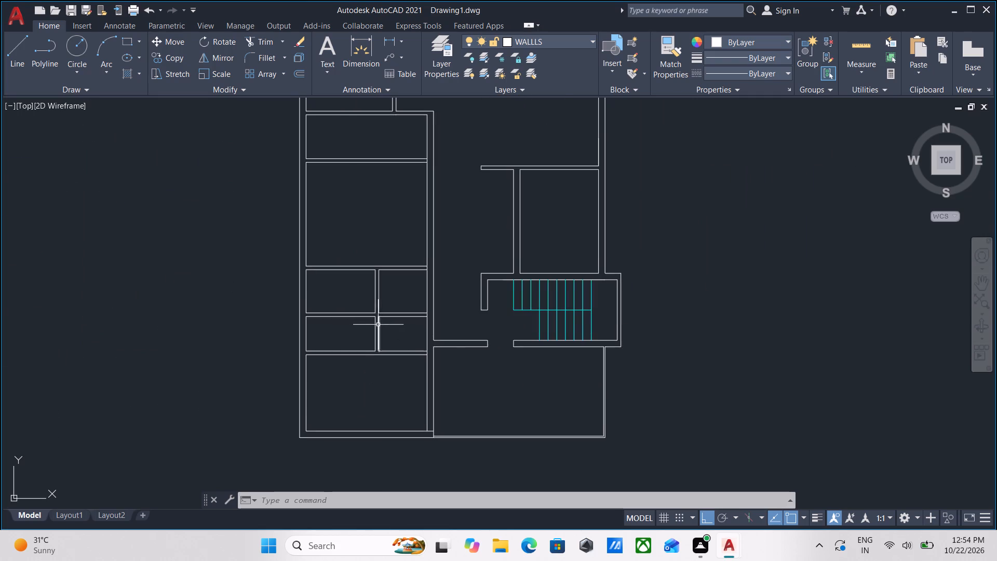
Trim the south-west room's inner south wall line where it crosses the thickness of the room's east wall.
{"action": "scroll", "coordinate": [378, 326], "scroll_direction": "up", "scroll_amount": 2}
{"action": "scroll", "coordinate": [378, 328], "scroll_direction": "down", "scroll_amount": 2}
{"action": "middle_click_drag", "start_coordinate": [378, 326], "coordinate": [394, 256]}
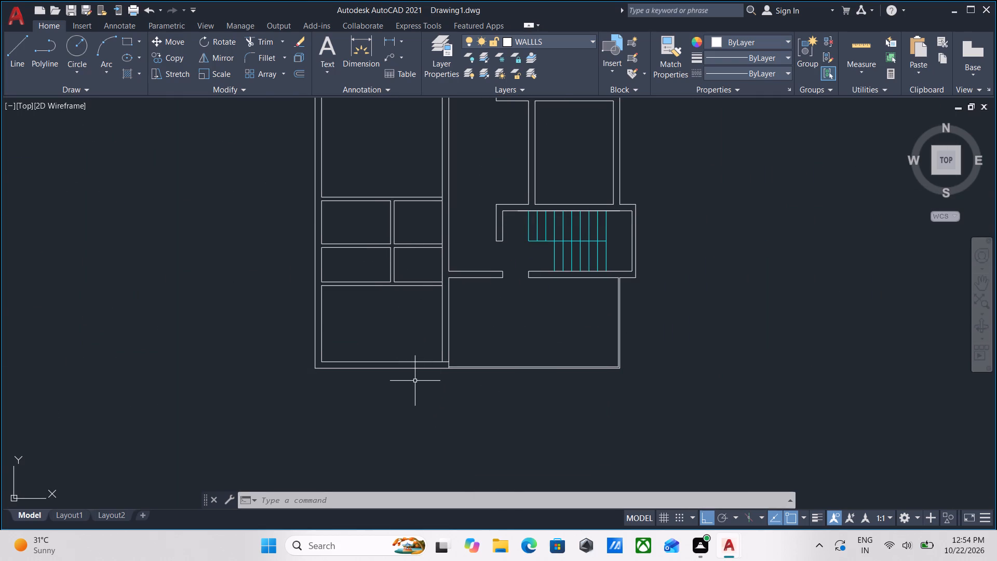
{"action": "scroll", "coordinate": [415, 384], "scroll_direction": "up", "scroll_amount": 2}
{"action": "scroll", "coordinate": [482, 331], "scroll_direction": "up", "scroll_amount": 2}
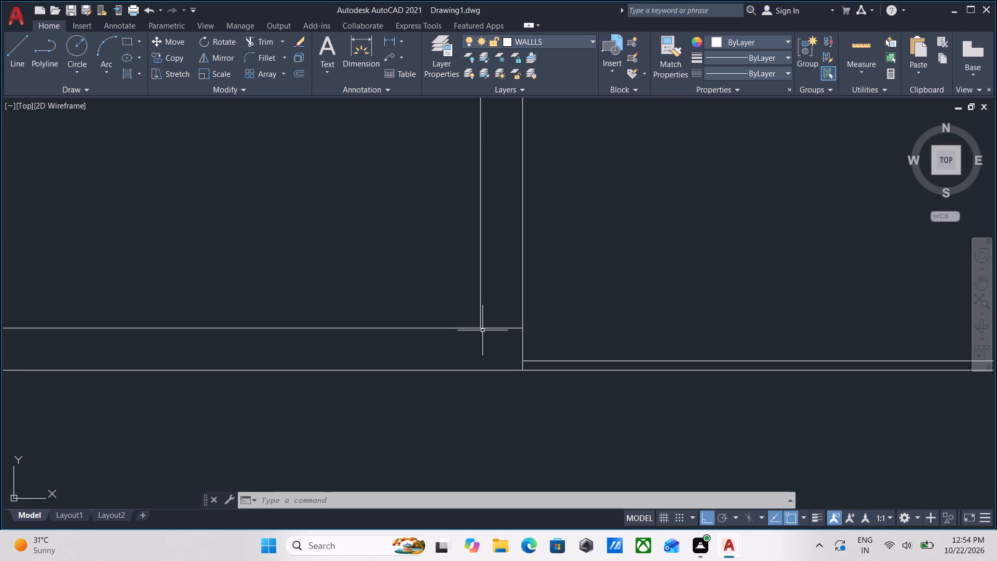
{"action": "type", "text": "TR"}
{"action": "key", "text": "Return"}
{"action": "scroll", "coordinate": [488, 336], "scroll_direction": "up", "scroll_amount": 1}
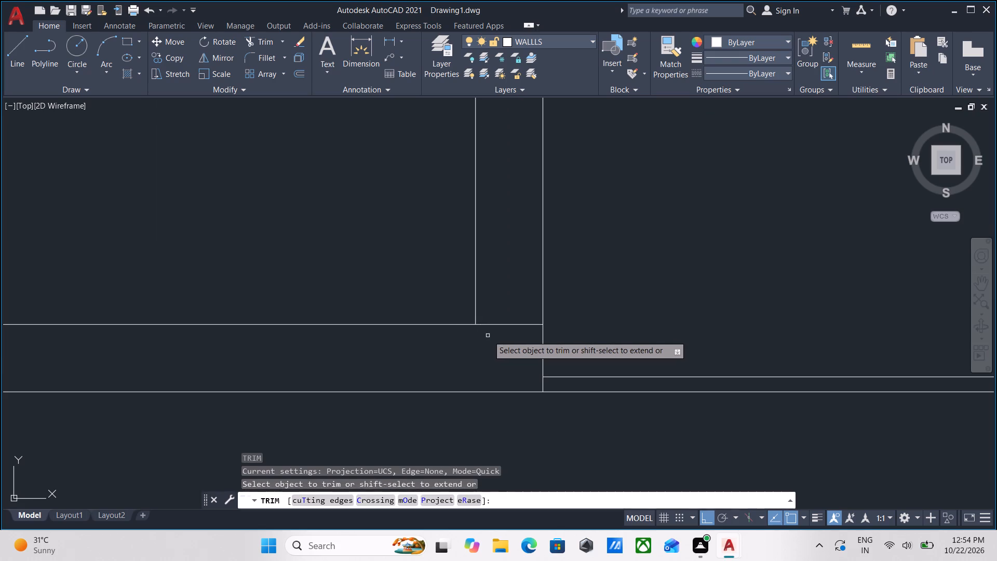
{"action": "left_click", "coordinate": [497, 335]}
{"action": "left_click", "coordinate": [500, 299]}
{"action": "key", "text": "Escape"}
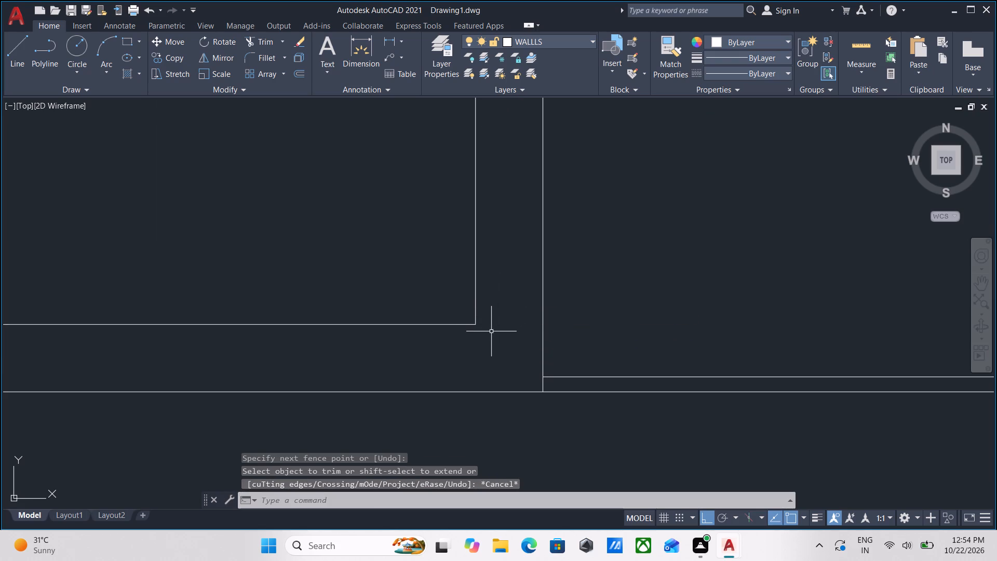
Draw a short line across the east wall's thickness from the south-west room's inner south-east corner to the wall's outer line.
{"action": "key", "text": "l"}
{"action": "key", "text": "Return"}
{"action": "scroll", "coordinate": [479, 349], "scroll_direction": "up", "scroll_amount": 1}
{"action": "left_click", "coordinate": [475, 309]}
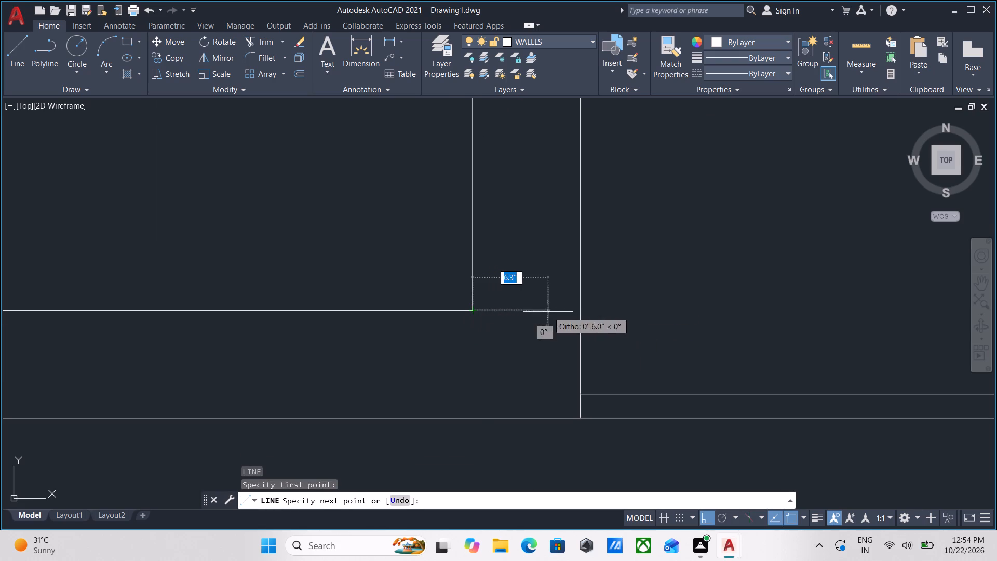
{"action": "left_click", "coordinate": [580, 312]}
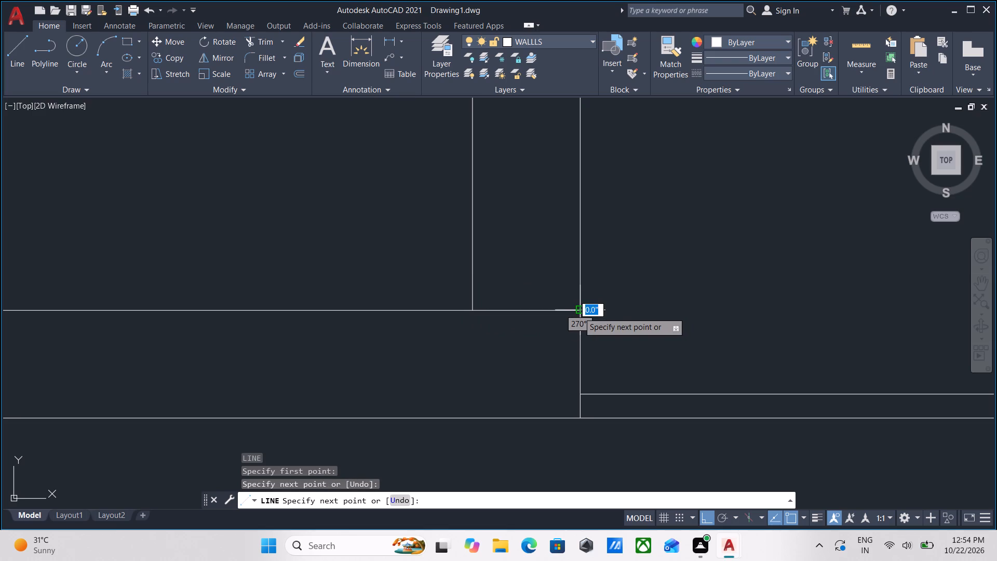
{"action": "key", "text": "Escape"}
Offset the short line across the foot of the south-west room's east wall 3'6" north.
{"action": "left_click_drag", "start_coordinate": [545, 340], "coordinate": [539, 331]}
{"action": "left_click", "coordinate": [511, 291]}
{"action": "middle_click_drag", "start_coordinate": [511, 288], "coordinate": [517, 332]}
{"action": "key", "text": "o"}
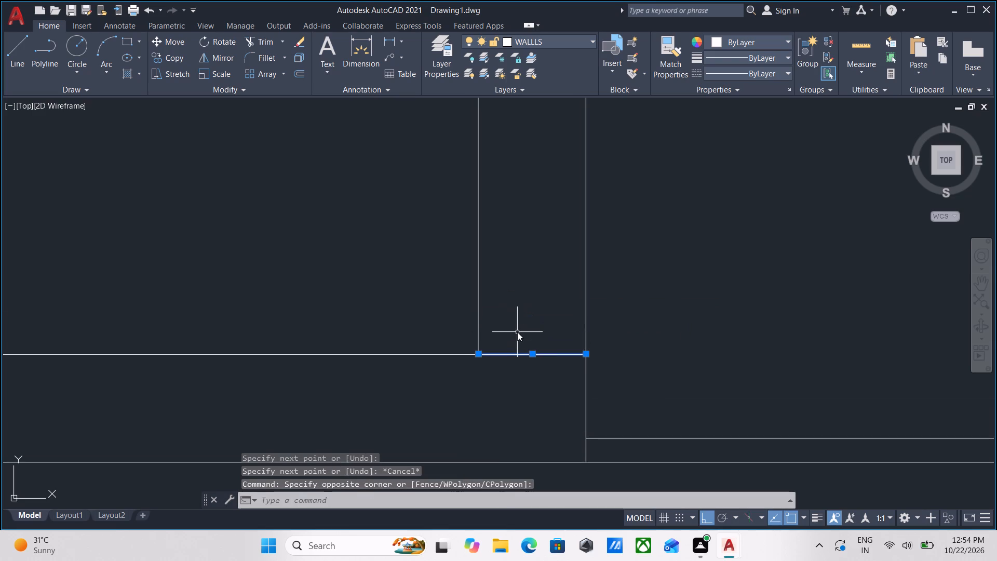
{"action": "key", "text": "Return"}
{"action": "left_click", "coordinate": [530, 354]}
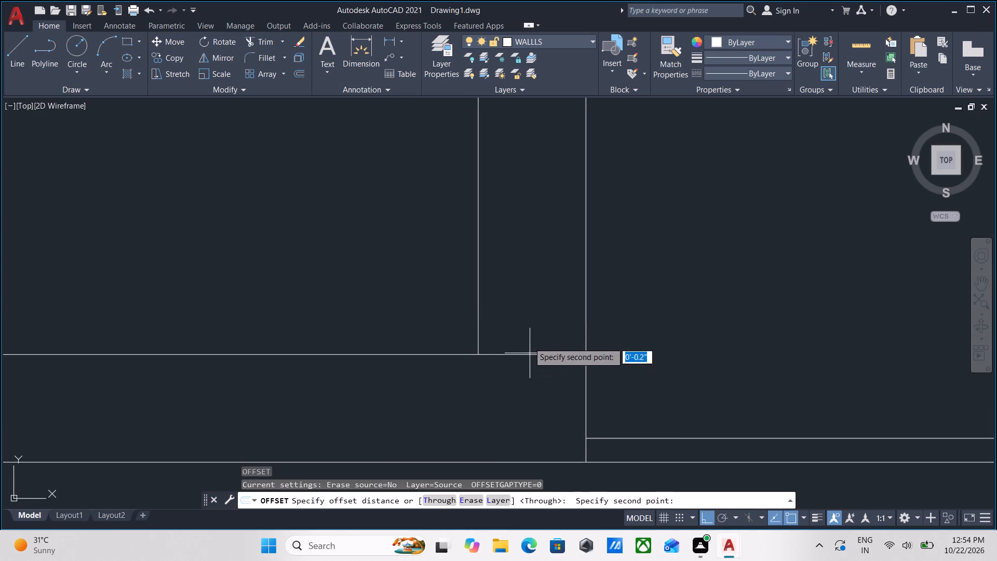
{"action": "left_click", "coordinate": [521, 246]}
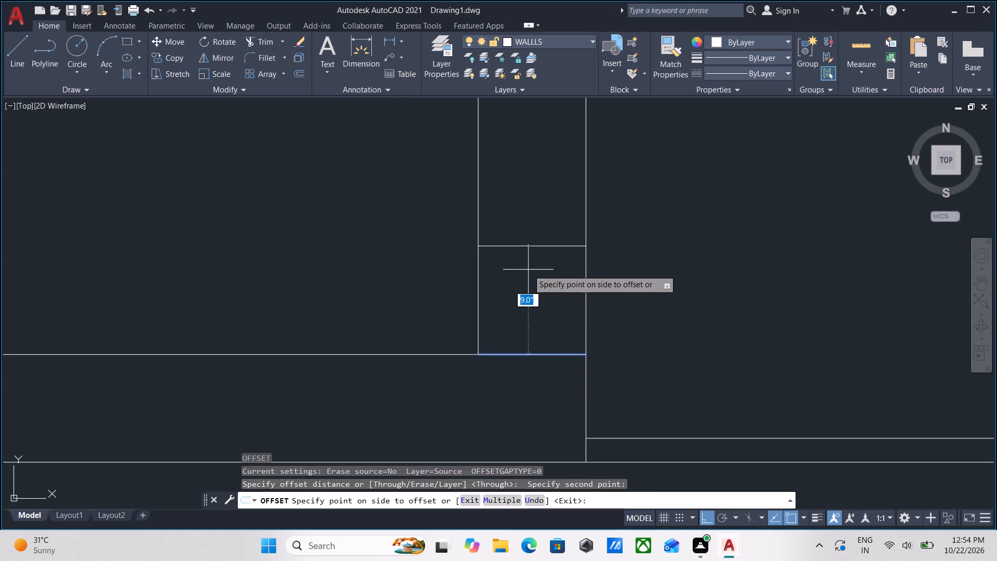
{"action": "key", "text": "3"}
{"action": "key", "text": "apostrophe"}
{"action": "key", "text": "6"}
{"action": "key", "text": "Return"}
{"action": "scroll", "coordinate": [527, 269], "scroll_direction": "down", "scroll_amount": 2}
{"action": "middle_click_drag", "start_coordinate": [531, 288], "coordinate": [559, 394]}
{"action": "scroll", "coordinate": [598, 312], "scroll_direction": "down", "scroll_amount": 2}
{"action": "middle_click_drag", "start_coordinate": [598, 312], "coordinate": [589, 336]}
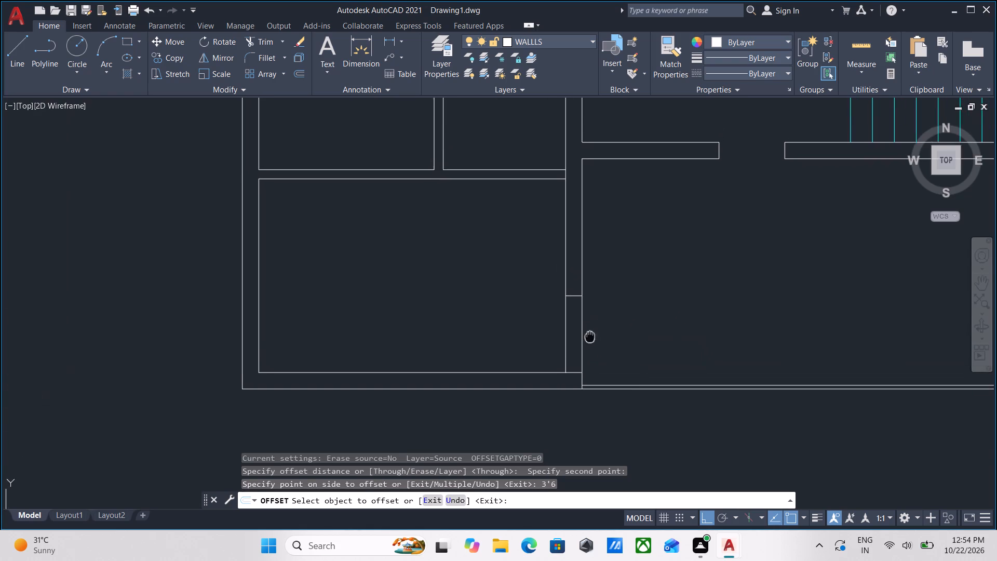
{"action": "middle_click_drag", "start_coordinate": [589, 336], "coordinate": [589, 337]}
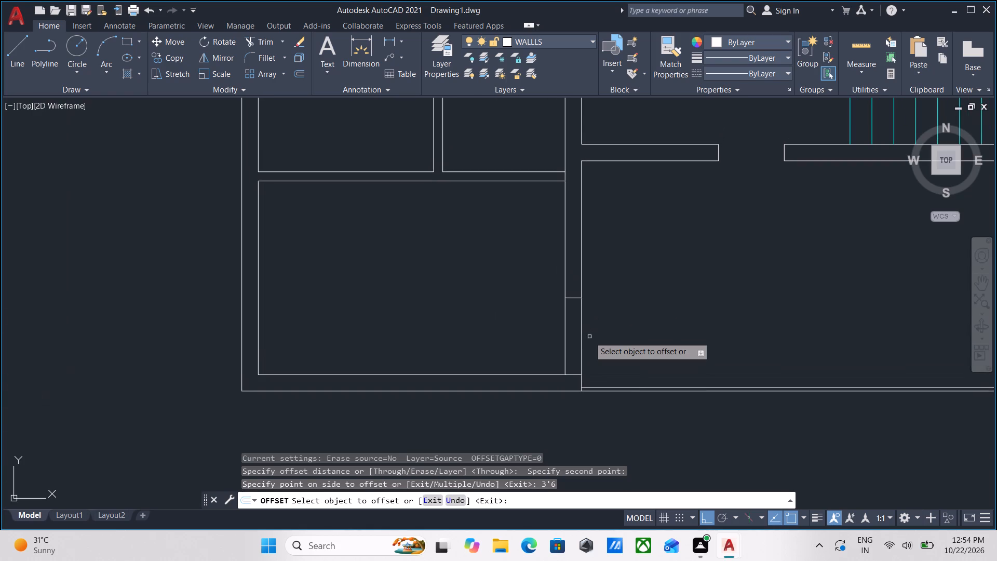
Trim both lines of the south-west room's east wall between the two short cross lines to open a doorway.
{"action": "type", "text": "TR"}
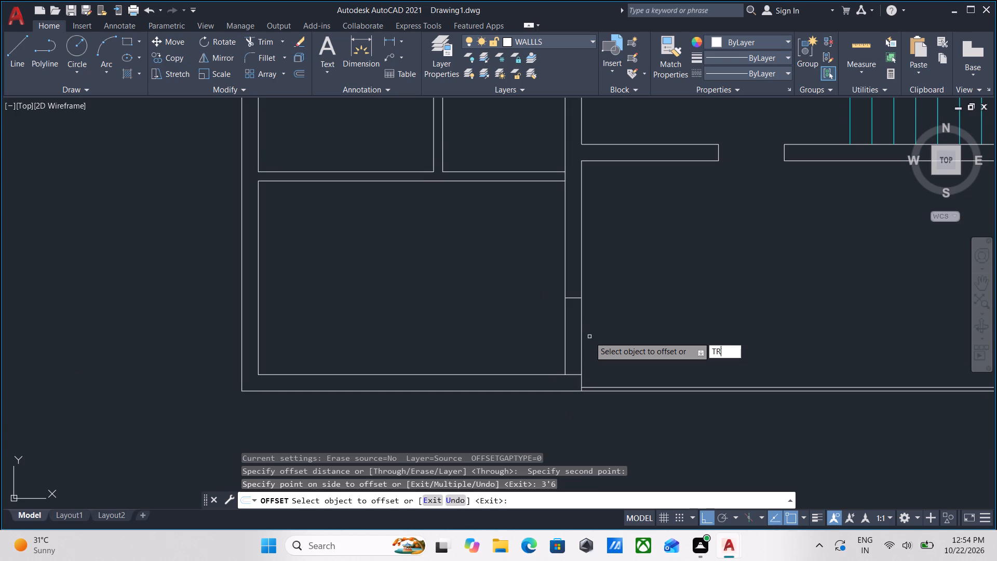
{"action": "key", "text": "Return"}
{"action": "left_click", "coordinate": [589, 337]}
{"action": "left_click", "coordinate": [597, 331]}
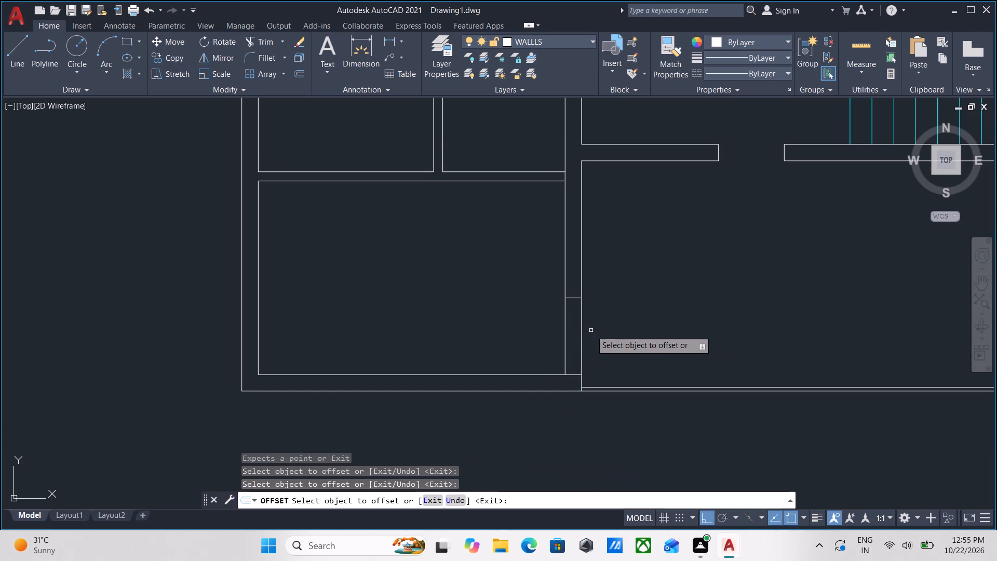
{"action": "key", "text": "Escape"}
{"action": "type", "text": "TR"}
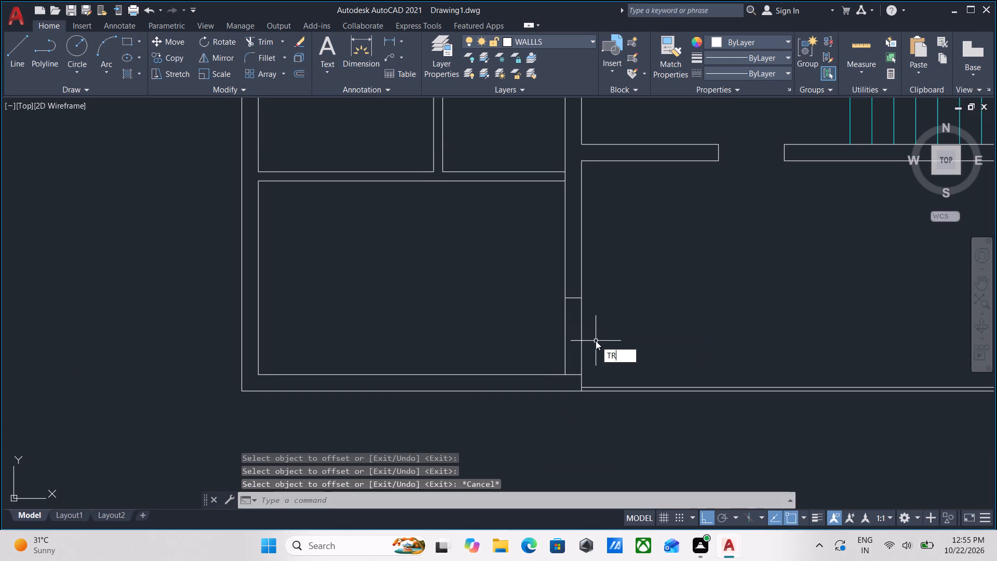
{"action": "key", "text": "Return"}
{"action": "left_click", "coordinate": [600, 327]}
{"action": "left_click", "coordinate": [484, 341]}
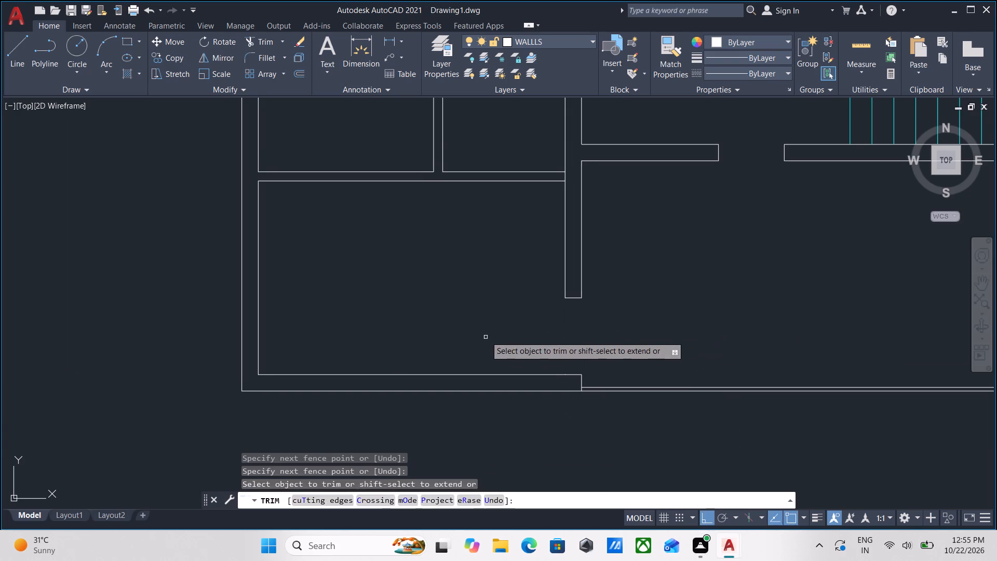
{"action": "middle_click_drag", "start_coordinate": [496, 345], "coordinate": [554, 403]}
{"action": "scroll", "coordinate": [550, 376], "scroll_direction": "down", "scroll_amount": 1}
{"action": "middle_click_drag", "start_coordinate": [550, 376], "coordinate": [567, 424]}
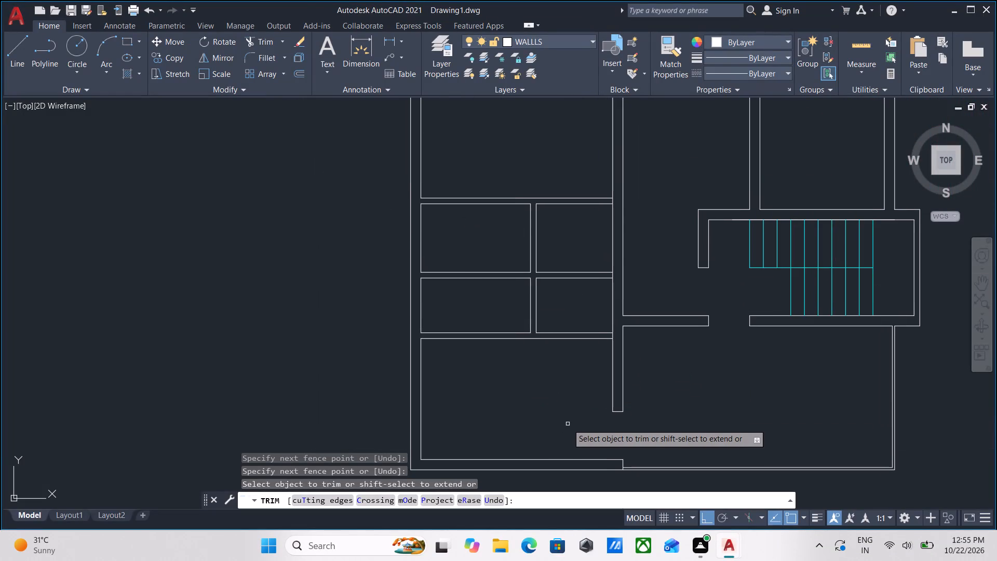
{"action": "key", "text": "Escape"}
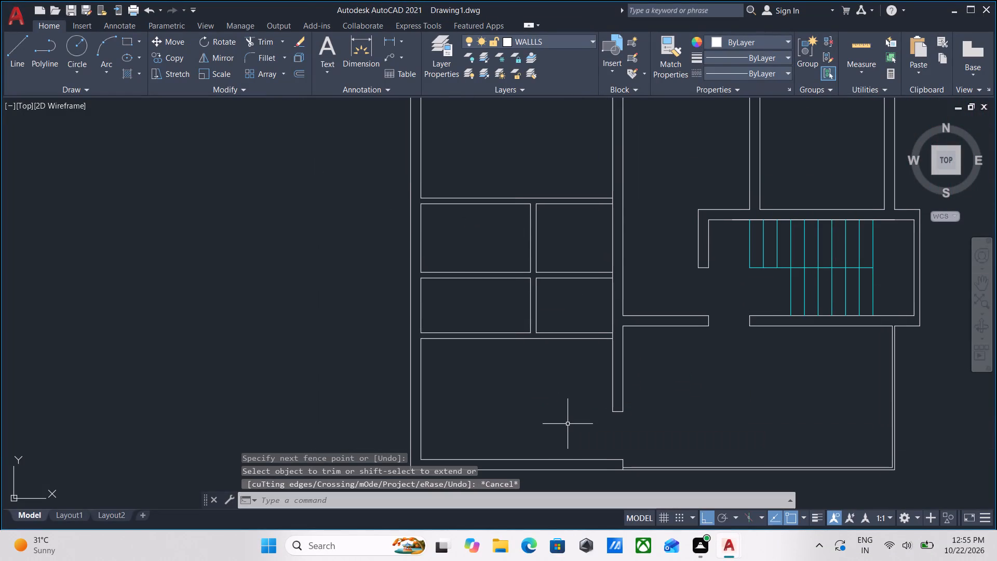
{"action": "key", "text": "Escape"}
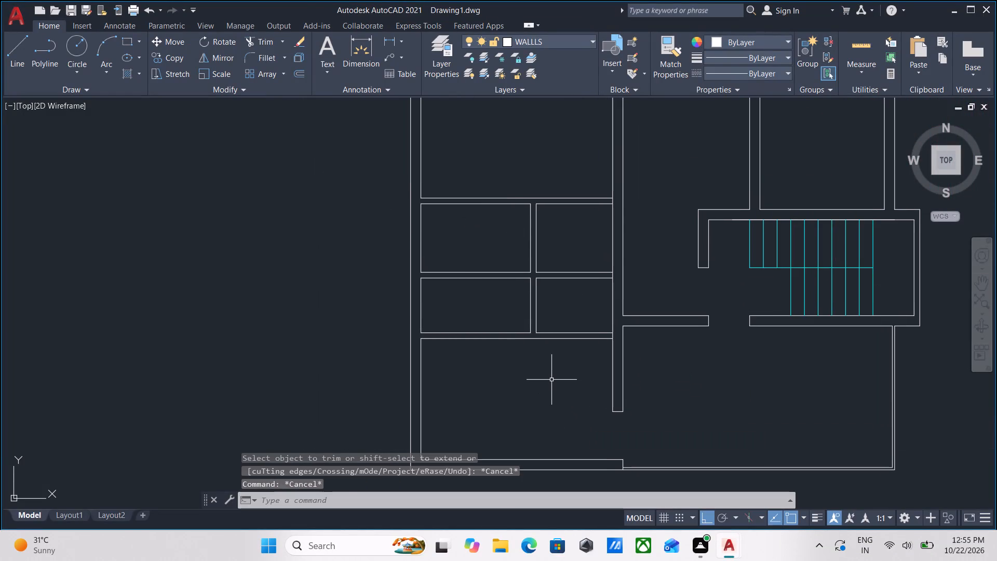
Trim the inner line of the long east wall where the south-west room's north wall joins it.
{"action": "scroll", "coordinate": [552, 377], "scroll_direction": "up", "scroll_amount": 1}
{"action": "middle_click_drag", "start_coordinate": [553, 370], "coordinate": [550, 414]}
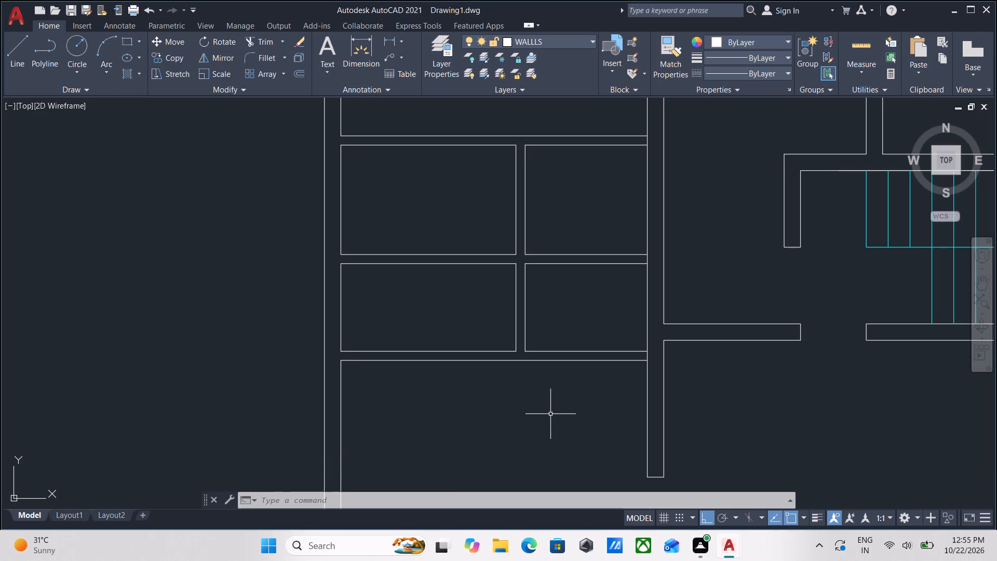
{"action": "scroll", "coordinate": [631, 355], "scroll_direction": "up", "scroll_amount": 2}
{"action": "key", "text": "Escape"}
{"action": "middle_click_drag", "start_coordinate": [679, 362], "coordinate": [676, 379]}
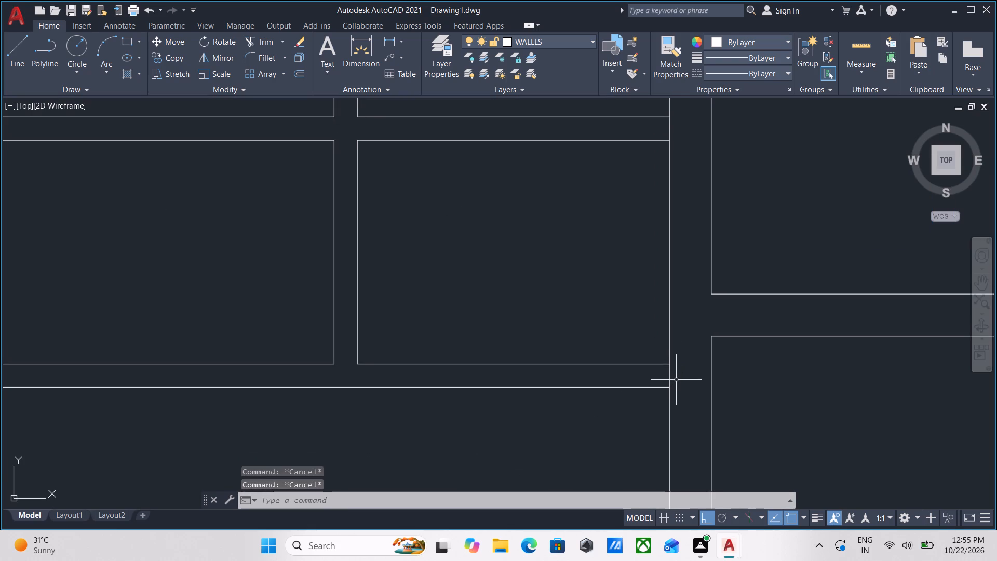
{"action": "type", "text": "TR"}
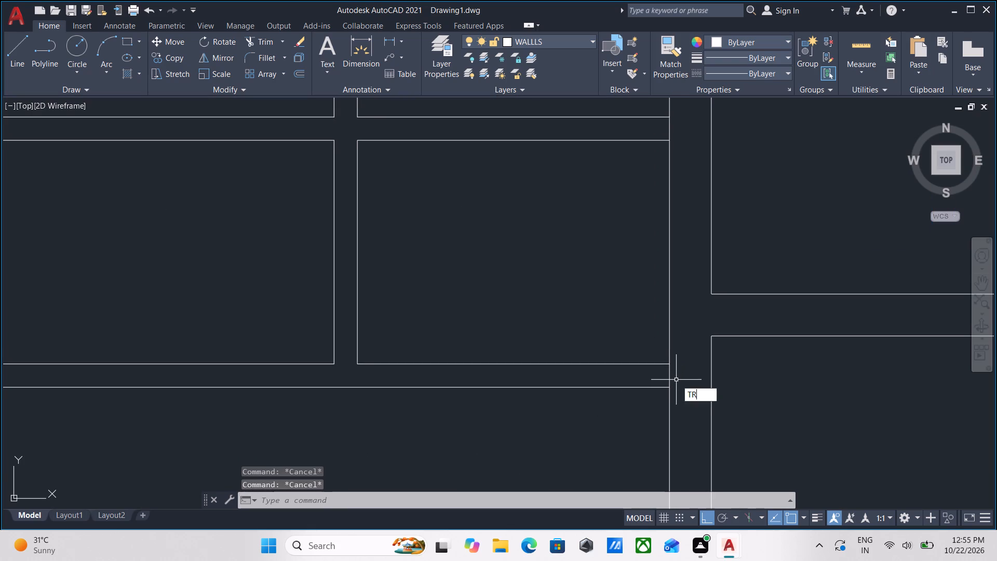
{"action": "key", "text": "Return"}
{"action": "scroll", "coordinate": [679, 375], "scroll_direction": "up", "scroll_amount": 2}
{"action": "left_click", "coordinate": [679, 375]}
{"action": "left_click", "coordinate": [638, 376]}
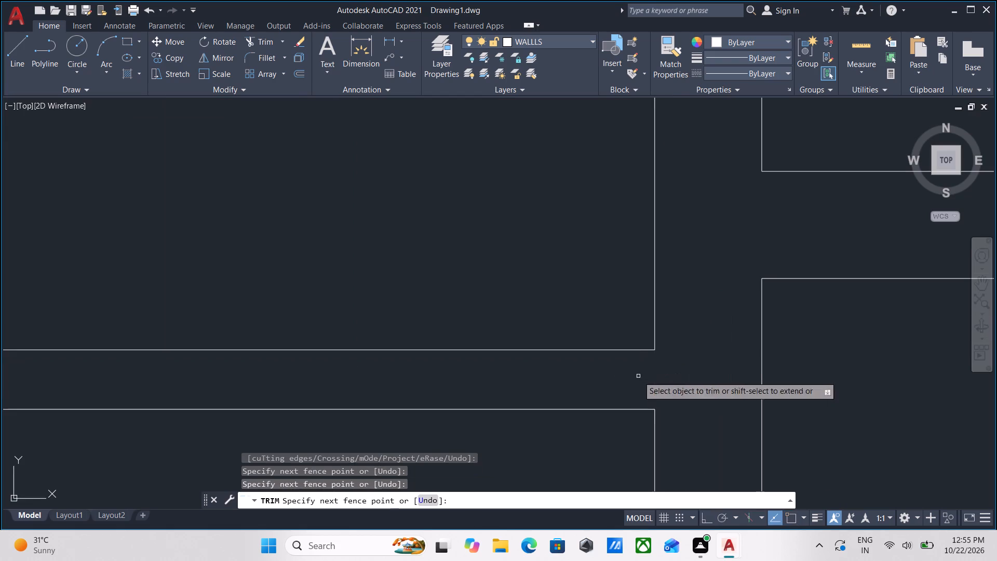
{"action": "key", "text": "Escape"}
Draw a 5" line across the south wall of the south-east small room, from the midpoint of its upper line.
{"action": "scroll", "coordinate": [496, 408], "scroll_direction": "down", "scroll_amount": 2}
{"action": "middle_click_drag", "start_coordinate": [496, 408], "coordinate": [567, 405]}
{"action": "key", "text": "l"}
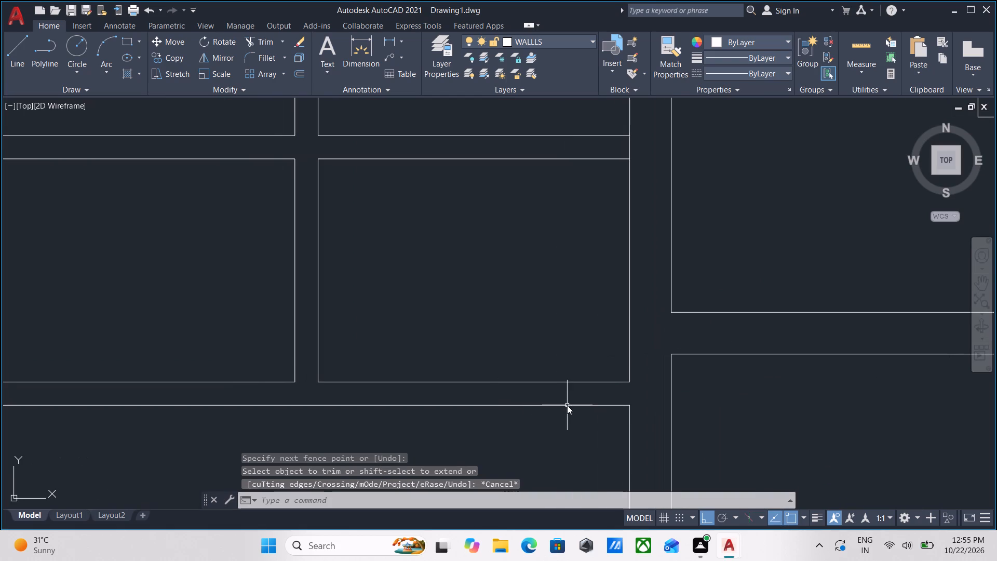
{"action": "key", "text": "Return"}
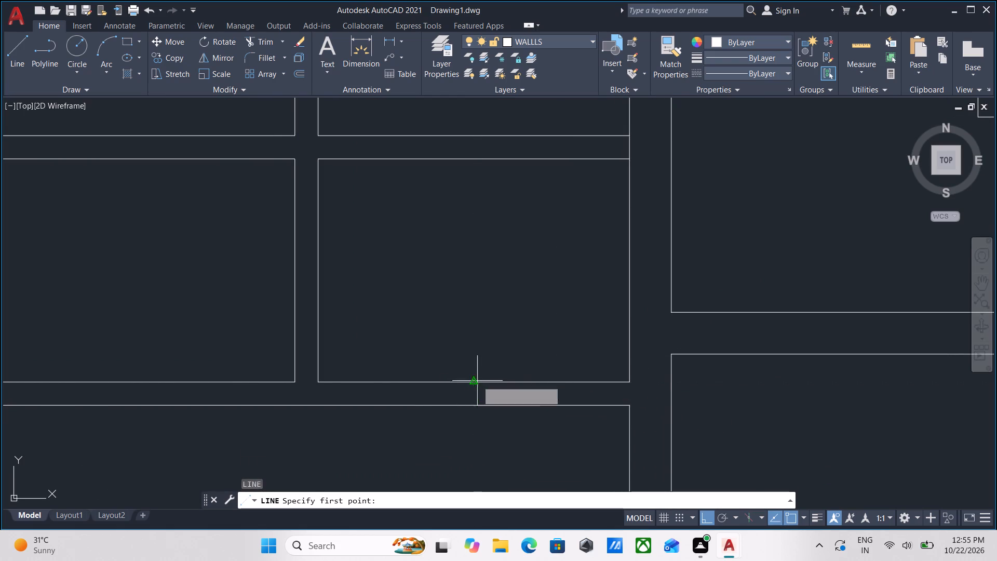
{"action": "left_click", "coordinate": [475, 381]}
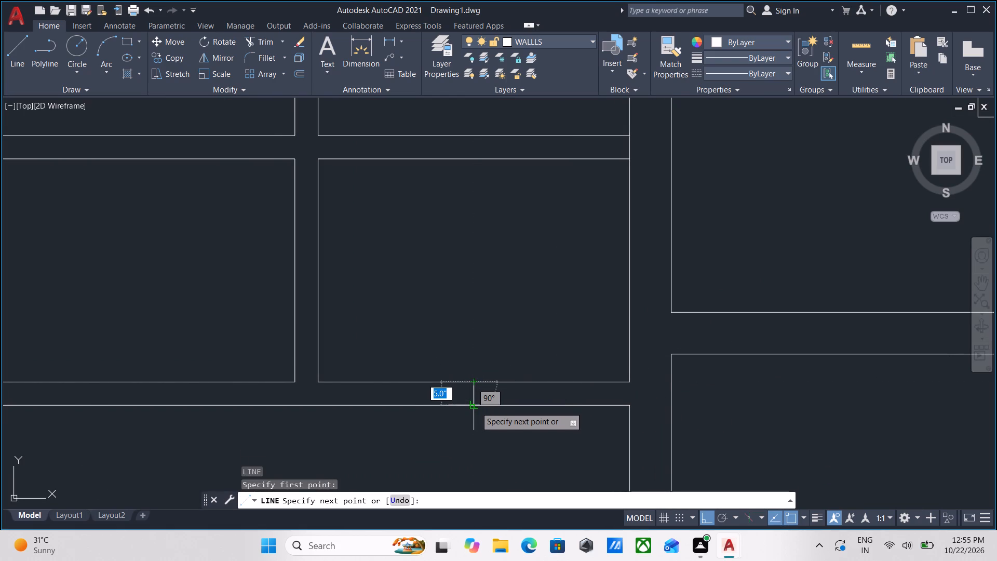
{"action": "left_click", "coordinate": [476, 407]}
{"action": "key", "text": "Escape"}
Draw a line across the same wall's thickness from the south-east small room's inner south-west corner to the wall's lower line.
{"action": "scroll", "coordinate": [476, 407], "scroll_direction": "up", "scroll_amount": 3}
{"action": "left_click", "coordinate": [474, 380]}
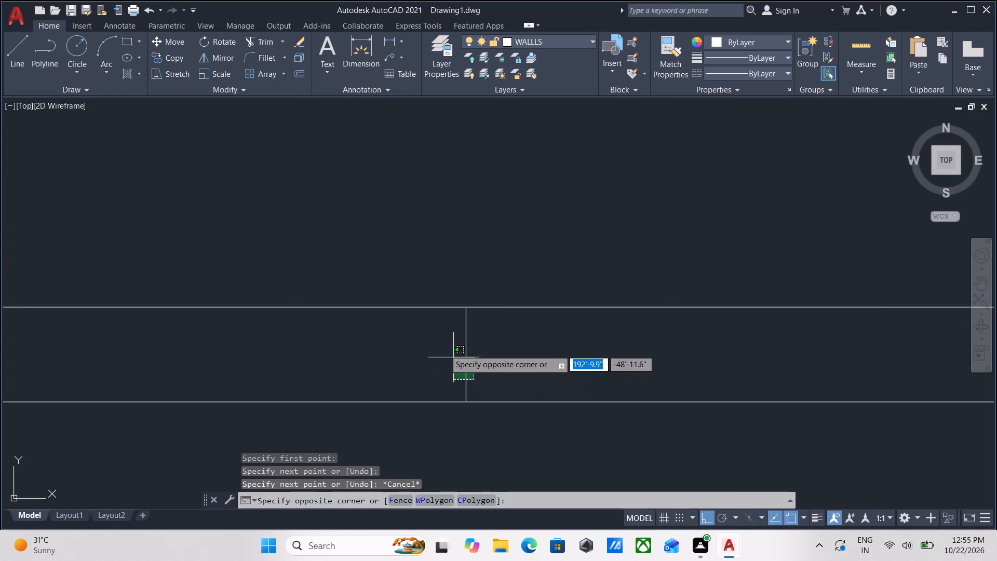
{"action": "left_click", "coordinate": [442, 347]}
{"action": "scroll", "coordinate": [441, 346], "scroll_direction": "down", "scroll_amount": 2}
{"action": "middle_click_drag", "start_coordinate": [441, 346], "coordinate": [465, 387]}
{"action": "scroll", "coordinate": [471, 383], "scroll_direction": "down", "scroll_amount": 2}
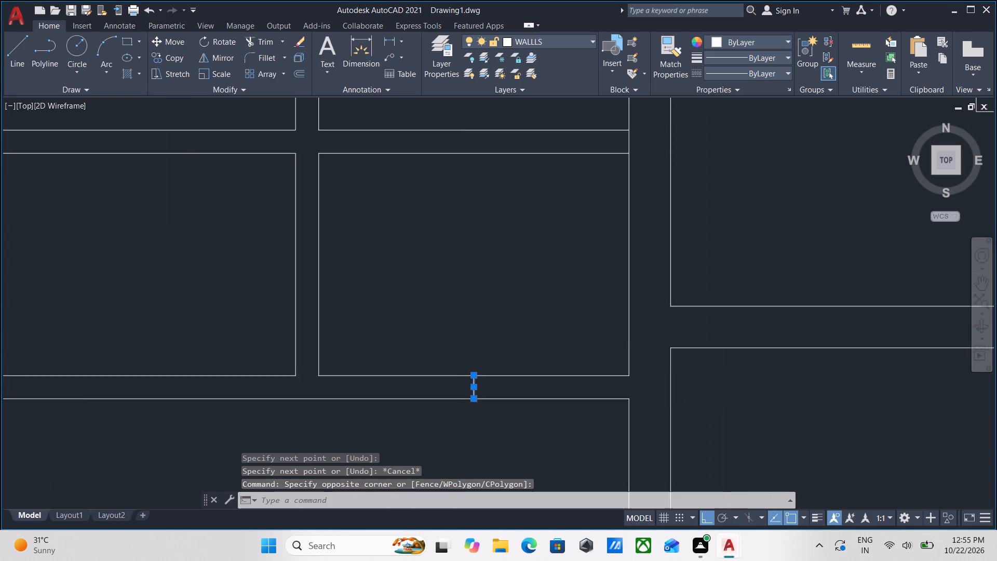
{"action": "scroll", "coordinate": [468, 430], "scroll_direction": "down", "scroll_amount": 1}
{"action": "middle_click_drag", "start_coordinate": [468, 430], "coordinate": [495, 381]}
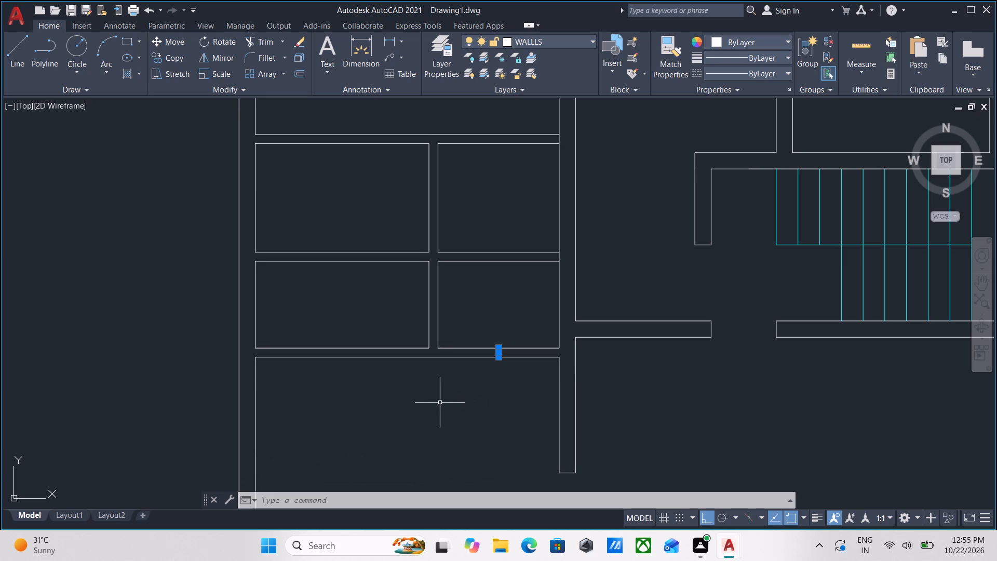
{"action": "scroll", "coordinate": [440, 403], "scroll_direction": "down", "scroll_amount": 1}
{"action": "middle_click_drag", "start_coordinate": [442, 405], "coordinate": [505, 445]}
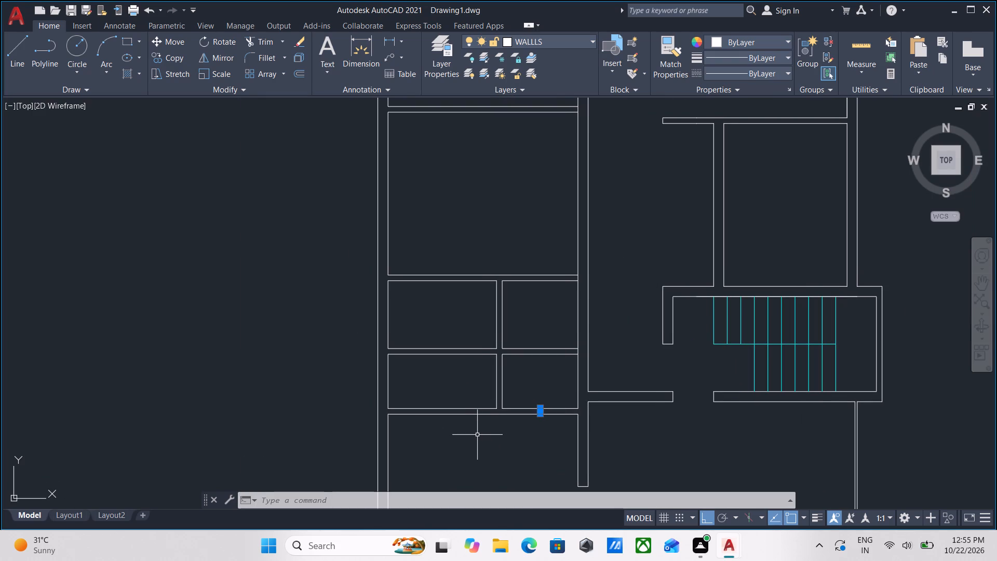
{"action": "key", "text": "l"}
{"action": "key", "text": "Return"}
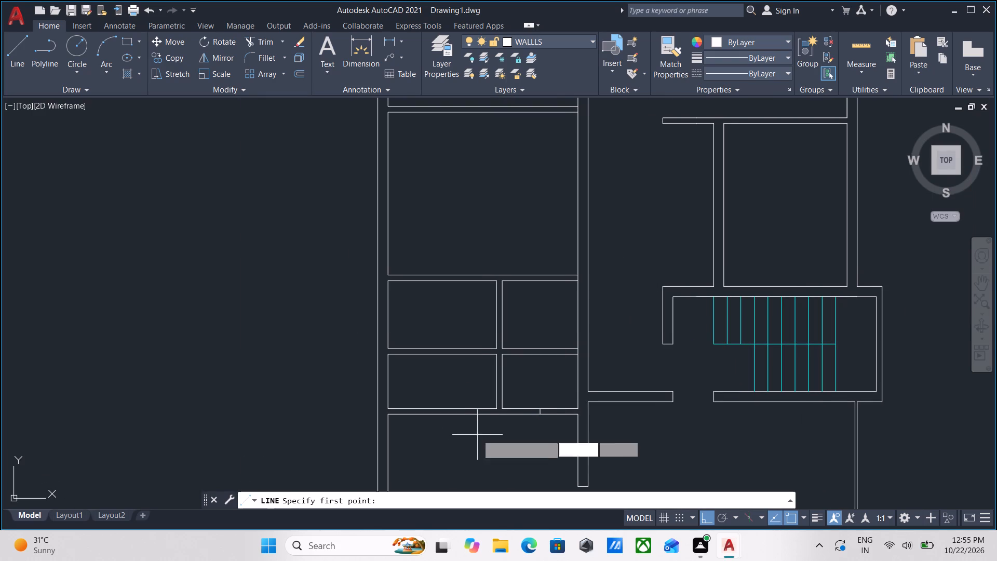
{"action": "scroll", "coordinate": [488, 416], "scroll_direction": "up", "scroll_amount": 2}
{"action": "left_click", "coordinate": [523, 397]}
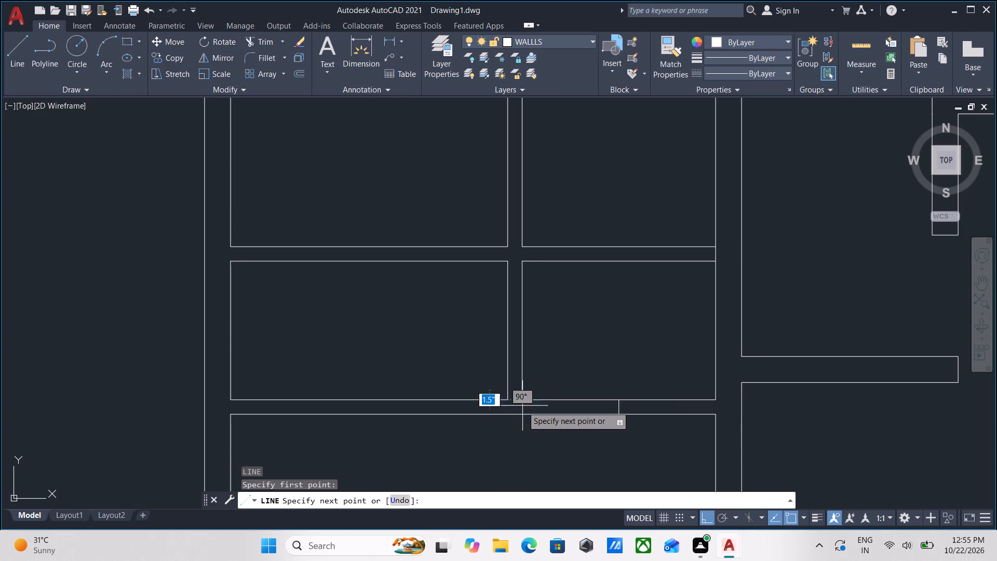
{"action": "left_click", "coordinate": [522, 411]}
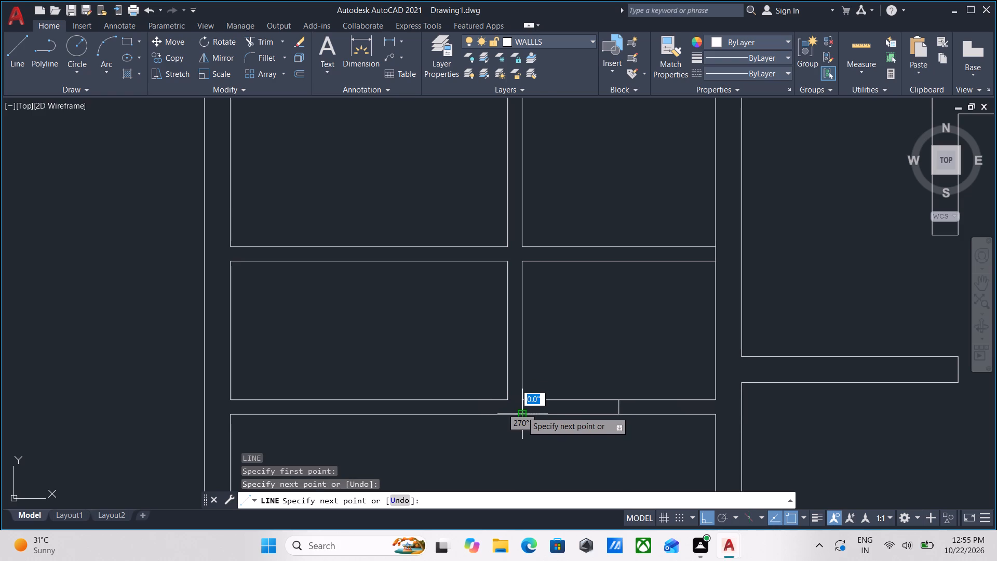
{"action": "key", "text": "Escape"}
Trim both lines of the south-east small room's south wall between the two cross lines to open a doorway.
{"action": "type", "text": "TR"}
{"action": "key", "text": "Return"}
{"action": "left_click", "coordinate": [564, 433]}
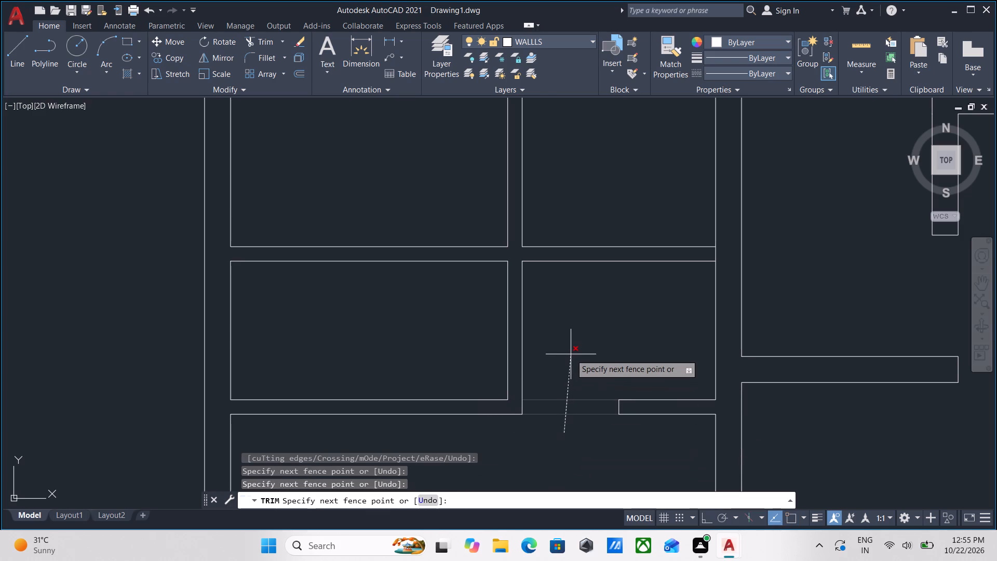
{"action": "left_click", "coordinate": [571, 354]}
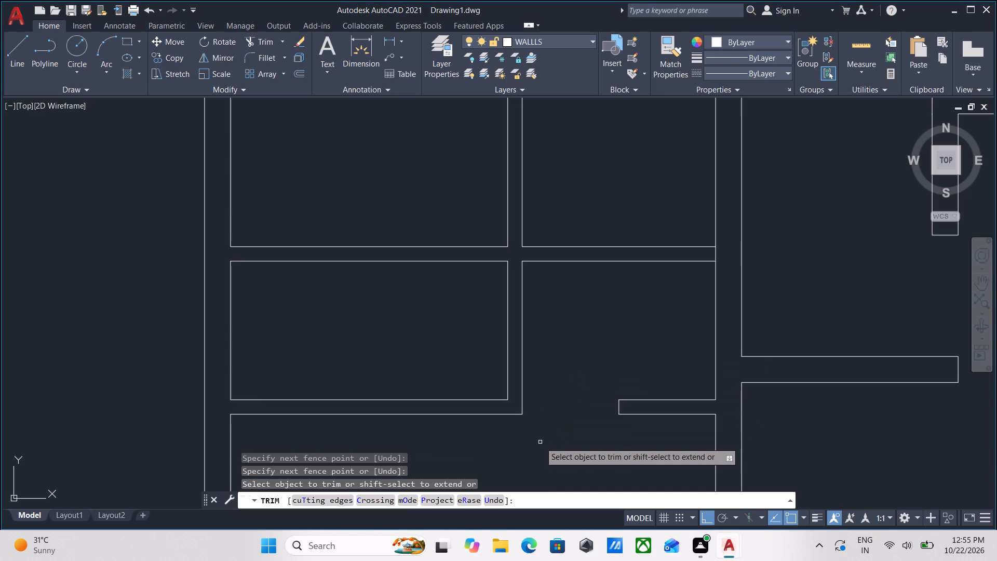
{"action": "key", "text": "Escape"}
Draw a 5" line across the partition's foot from the south-west small room's inner south-east corner to the partition's east line.
{"action": "key", "text": "l"}
{"action": "key", "text": "Return"}
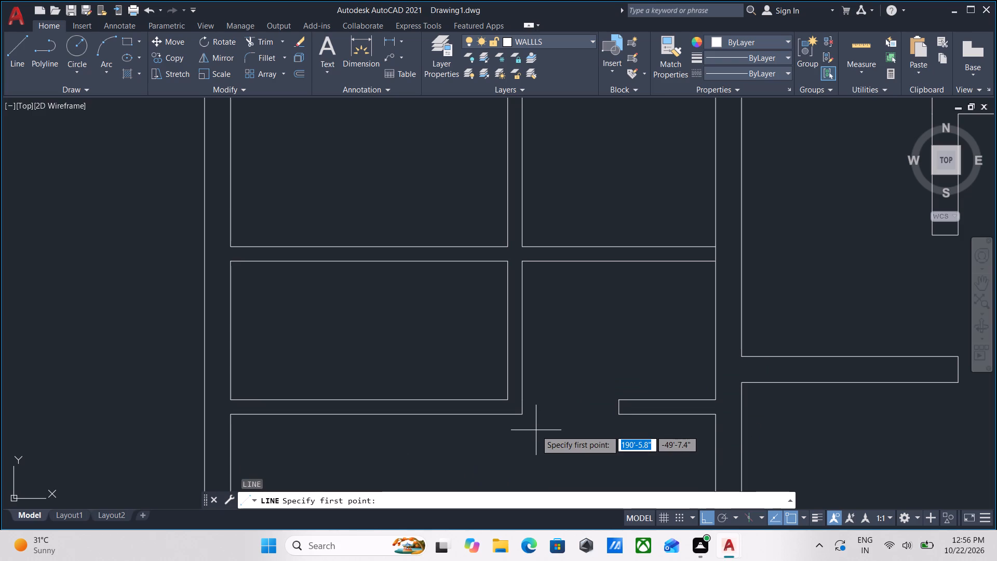
{"action": "scroll", "coordinate": [510, 413], "scroll_direction": "up", "scroll_amount": 2}
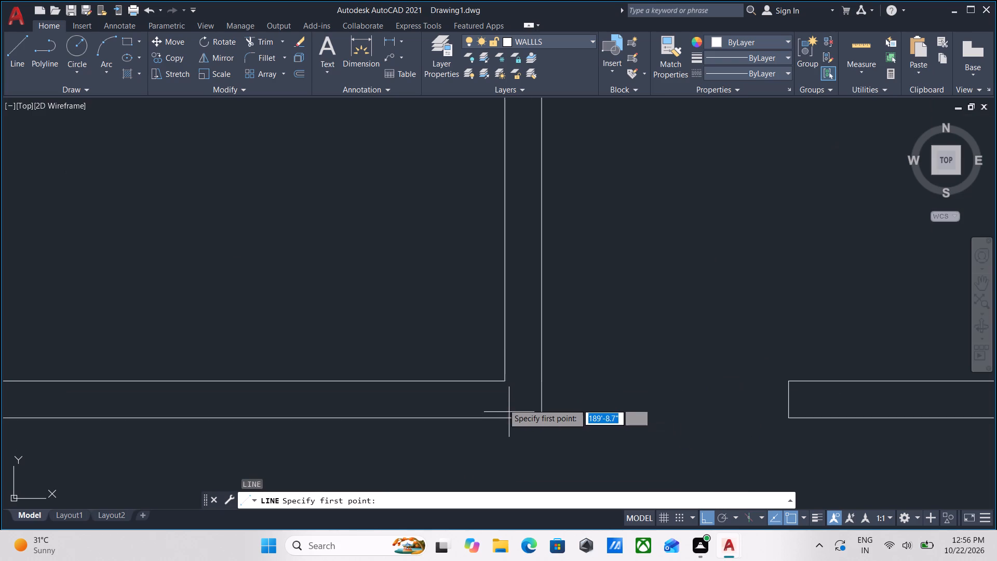
{"action": "left_click", "coordinate": [503, 379]}
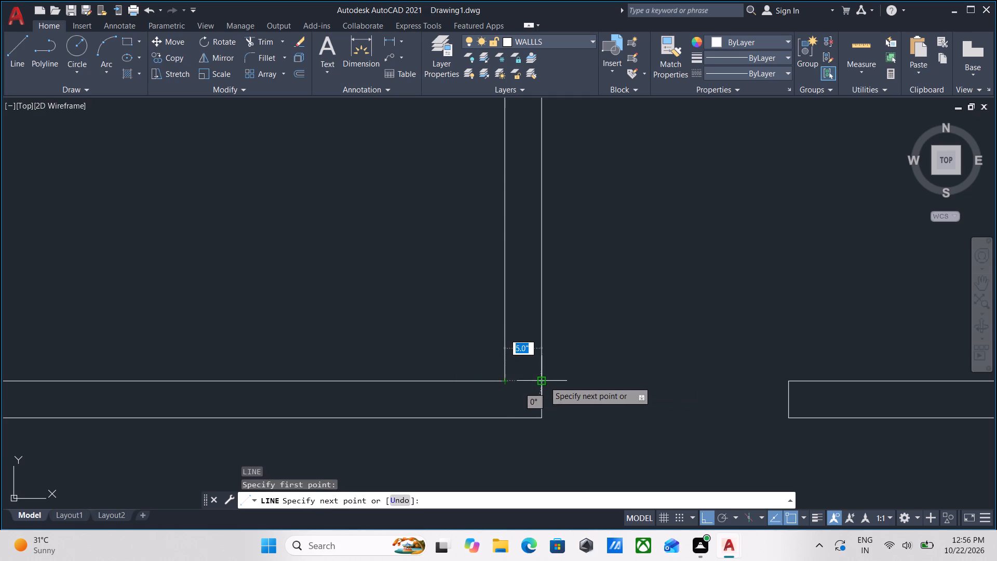
{"action": "left_click", "coordinate": [544, 381]}
{"action": "key", "text": "Escape"}
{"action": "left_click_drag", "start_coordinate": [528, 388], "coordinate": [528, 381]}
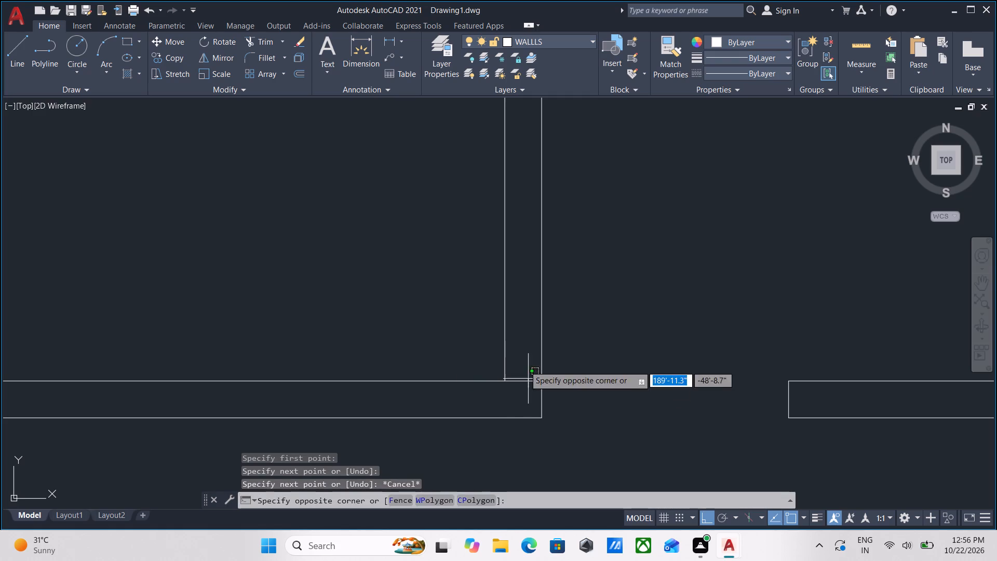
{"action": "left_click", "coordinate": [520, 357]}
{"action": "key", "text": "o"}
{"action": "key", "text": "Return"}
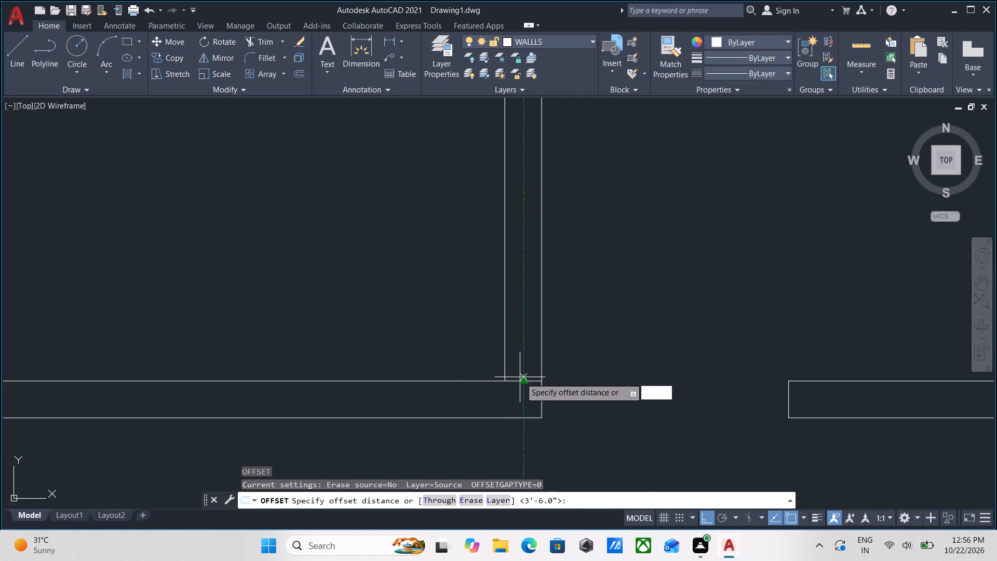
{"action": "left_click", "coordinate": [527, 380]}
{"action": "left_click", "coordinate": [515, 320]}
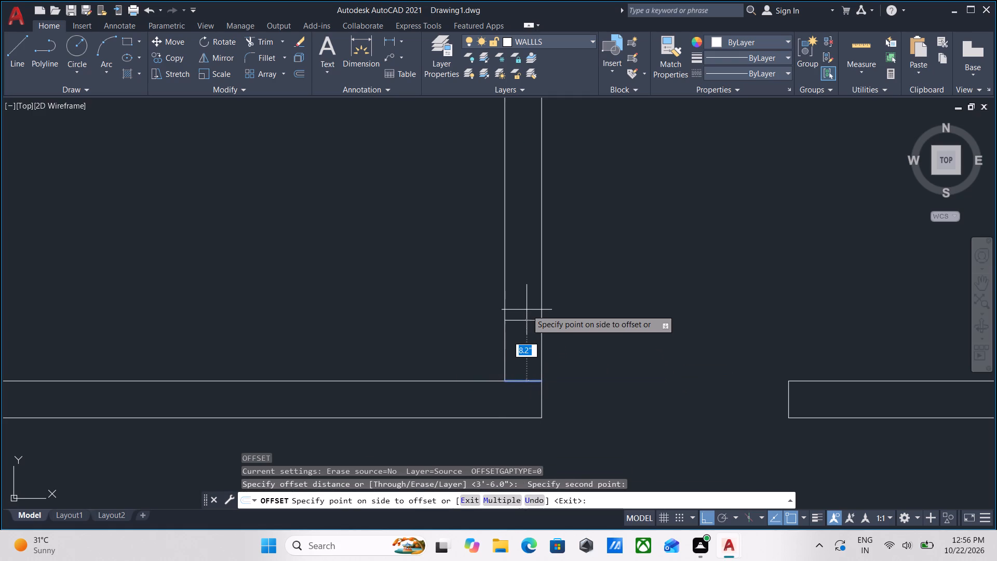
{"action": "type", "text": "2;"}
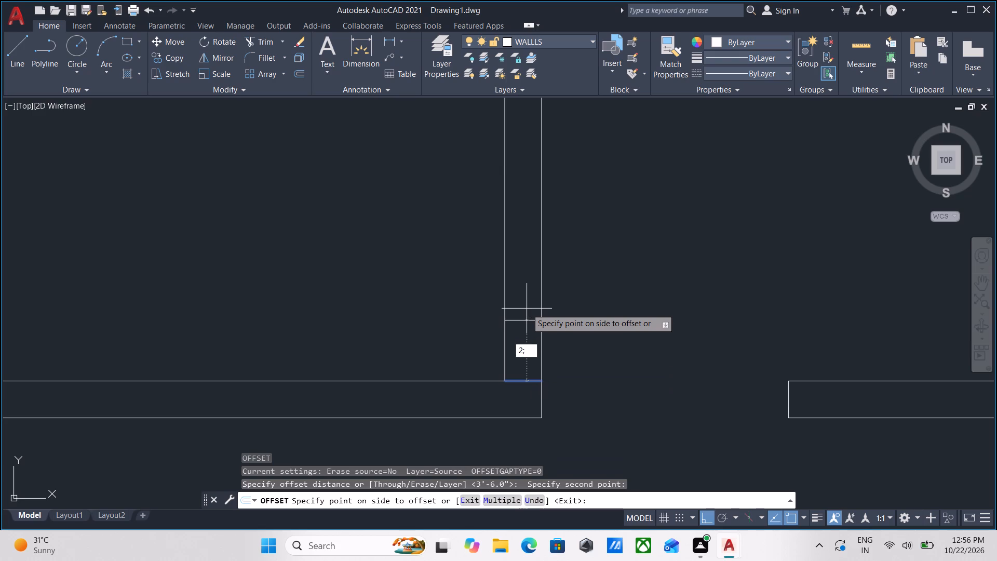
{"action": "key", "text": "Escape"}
Offset the short cross line at the foot of the southern small rooms' partition 2' north, up the partition.
{"action": "left_click", "coordinate": [528, 397]}
{"action": "left_click", "coordinate": [523, 370]}
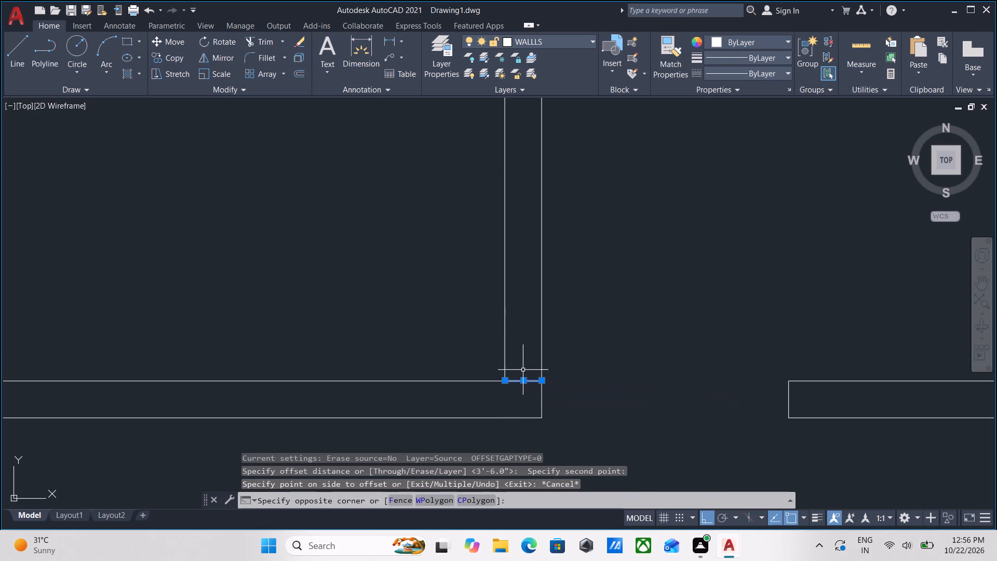
{"action": "key", "text": "o"}
{"action": "key", "text": "Return"}
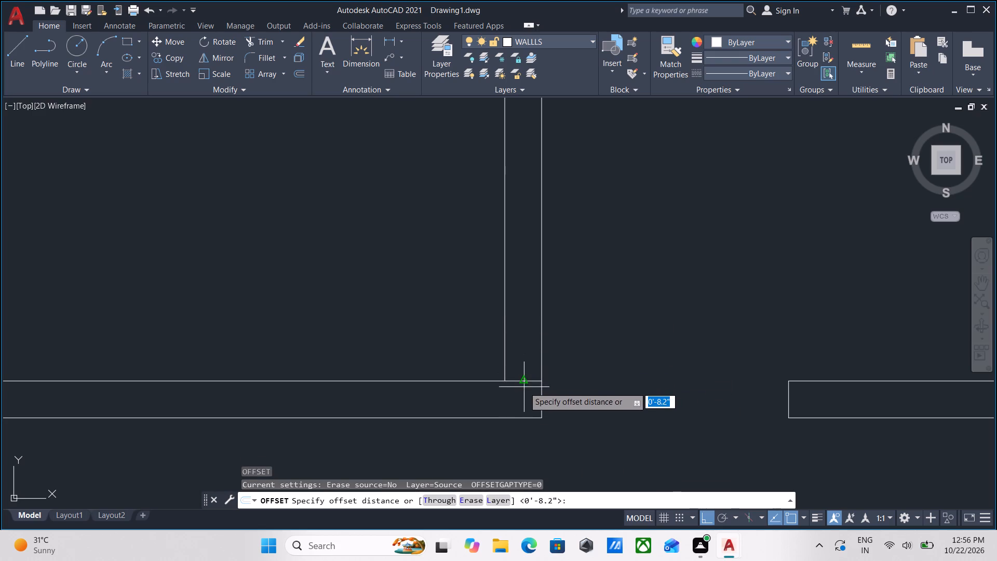
{"action": "left_click", "coordinate": [522, 379]}
{"action": "left_click", "coordinate": [527, 310]}
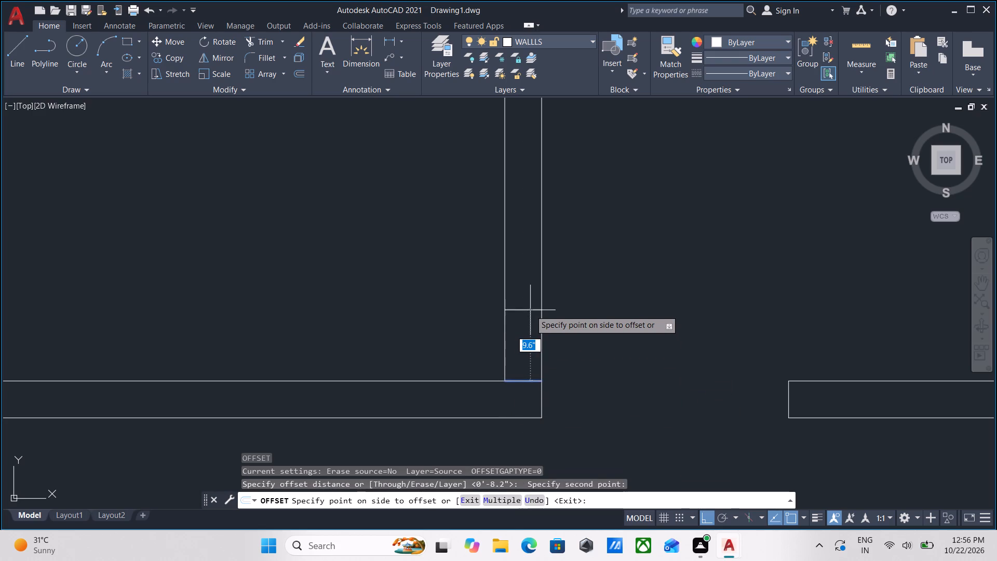
{"action": "type", "text": "2'"}
{"action": "key", "text": "Return"}
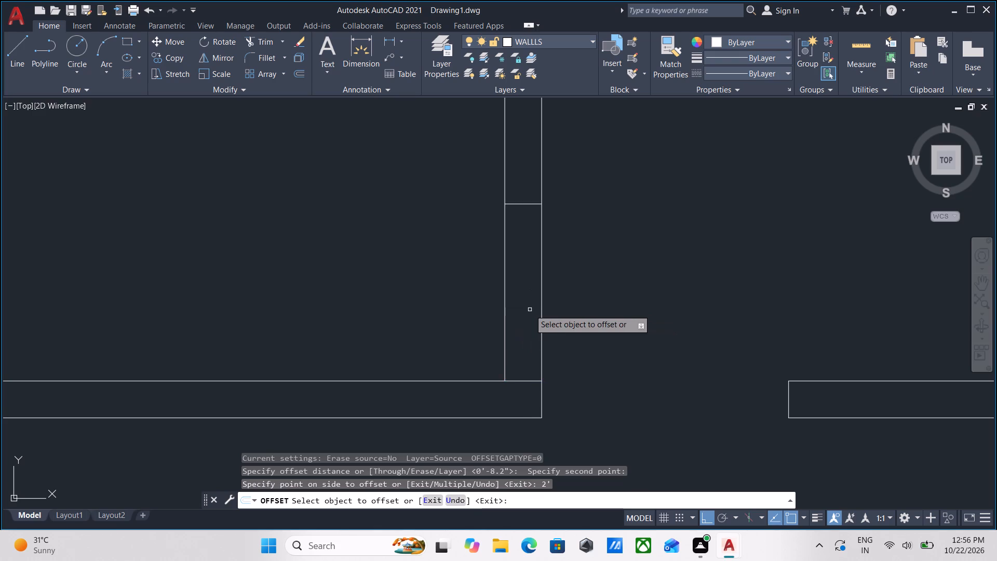
{"action": "scroll", "coordinate": [530, 310], "scroll_direction": "down", "scroll_amount": 2}
{"action": "middle_click_drag", "start_coordinate": [530, 318], "coordinate": [518, 354]}
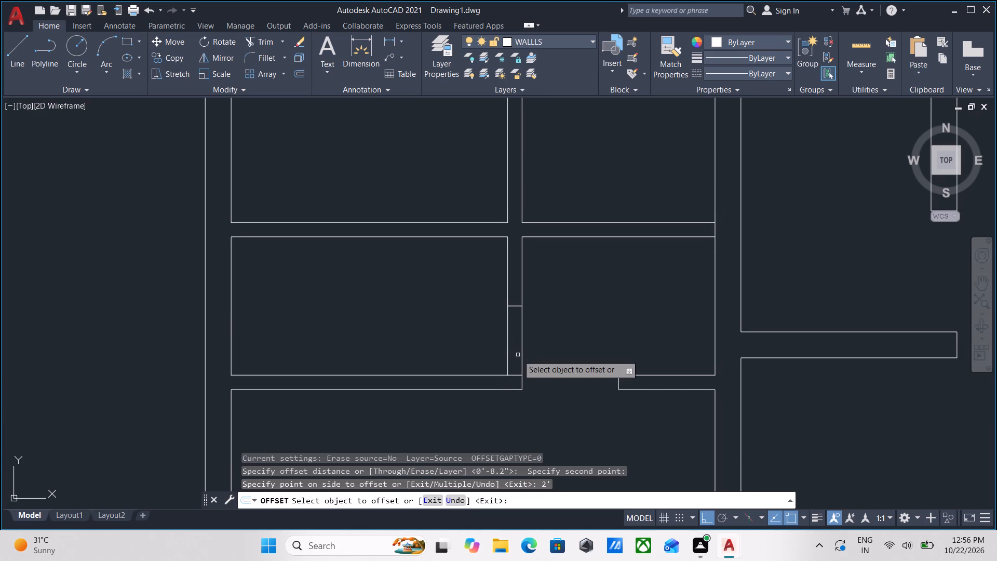
{"action": "key", "text": "Escape"}
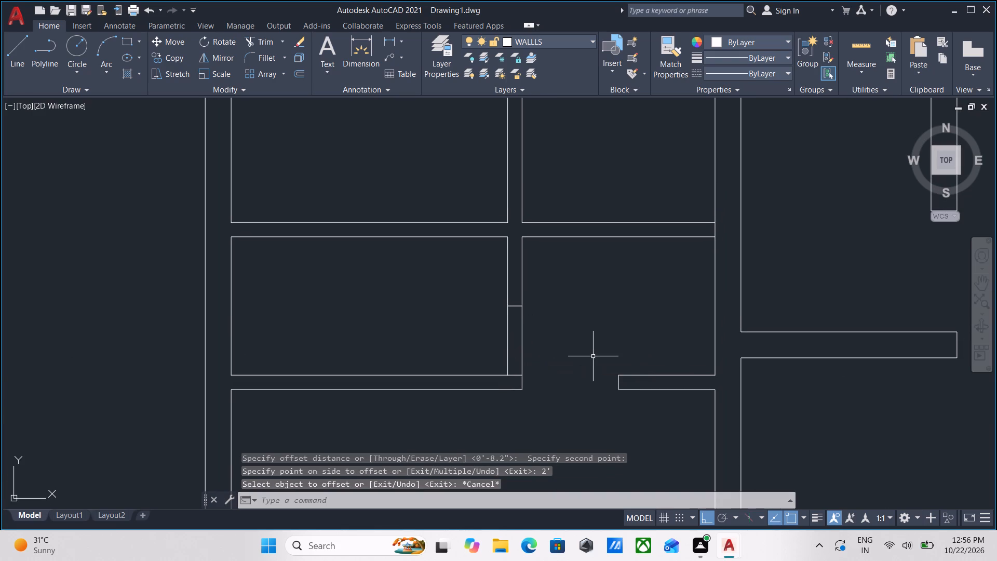
Trim both lines of the southern small rooms' partition between its foot and the offset cross line to open a doorway.
{"action": "type", "text": "TR"}
{"action": "key", "text": "Return"}
{"action": "left_click", "coordinate": [582, 345]}
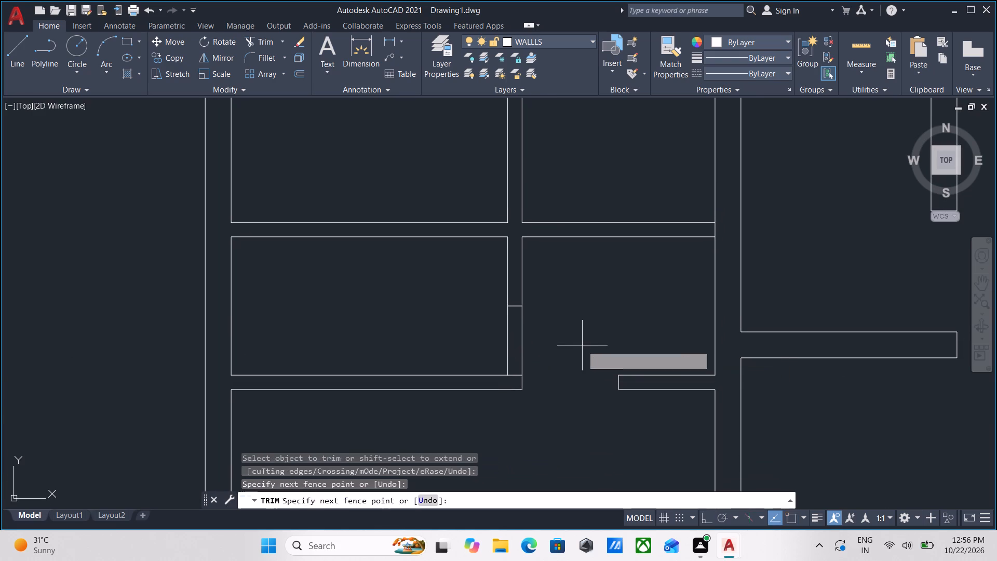
{"action": "left_click", "coordinate": [456, 329]}
{"action": "scroll", "coordinate": [456, 329], "scroll_direction": "down", "scroll_amount": 1}
{"action": "middle_click_drag", "start_coordinate": [456, 329], "coordinate": [467, 366]}
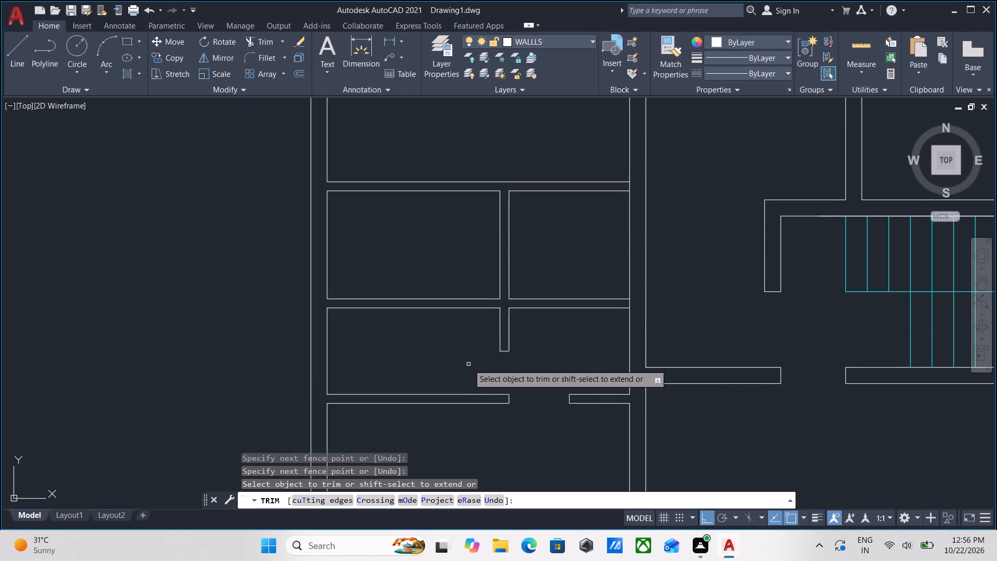
{"action": "middle_click_drag", "start_coordinate": [468, 364], "coordinate": [470, 407]}
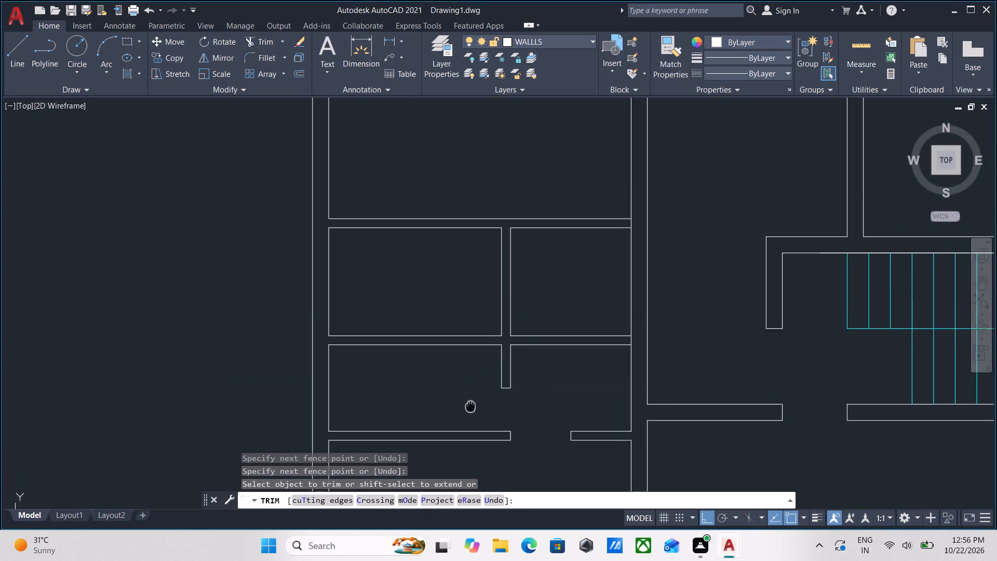
{"action": "middle_click_drag", "start_coordinate": [470, 407], "coordinate": [470, 408]}
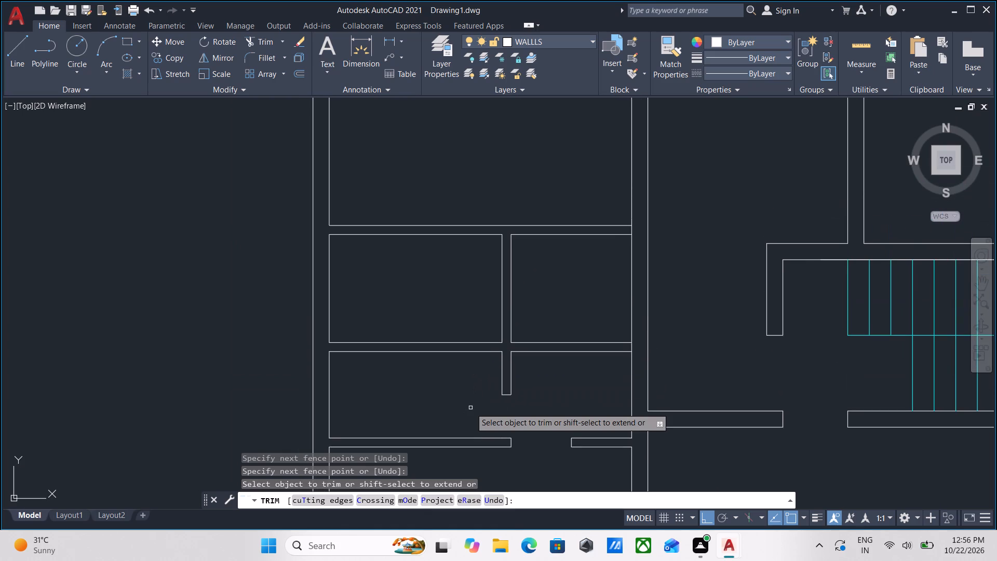
{"action": "key", "text": "Escape"}
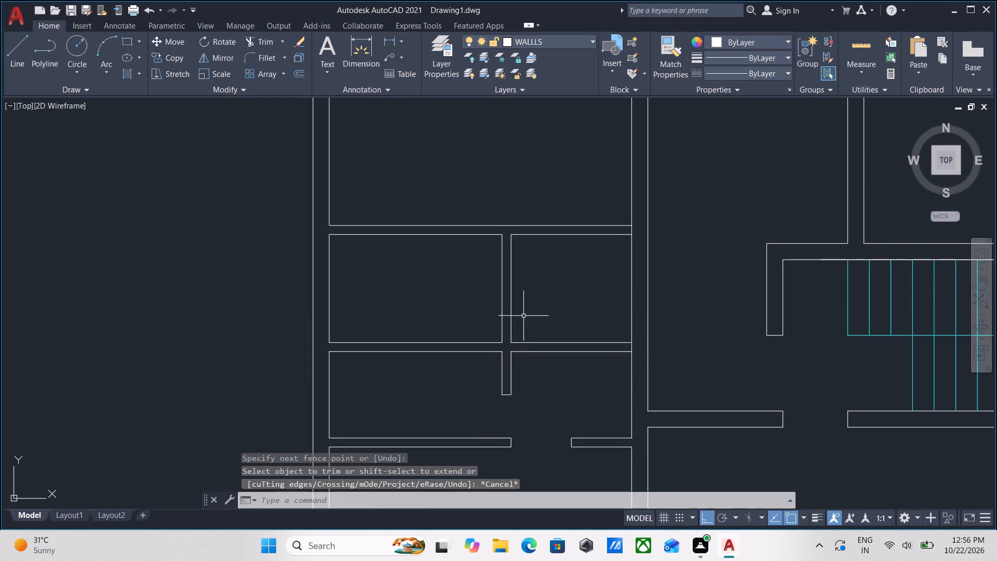
Draw a 5" line across the north-east small room's north wall, from the room's inner north-west corner to the wall's upper line.
{"action": "middle_click_drag", "start_coordinate": [534, 304], "coordinate": [509, 398]}
{"action": "middle_click_drag", "start_coordinate": [495, 358], "coordinate": [497, 397]}
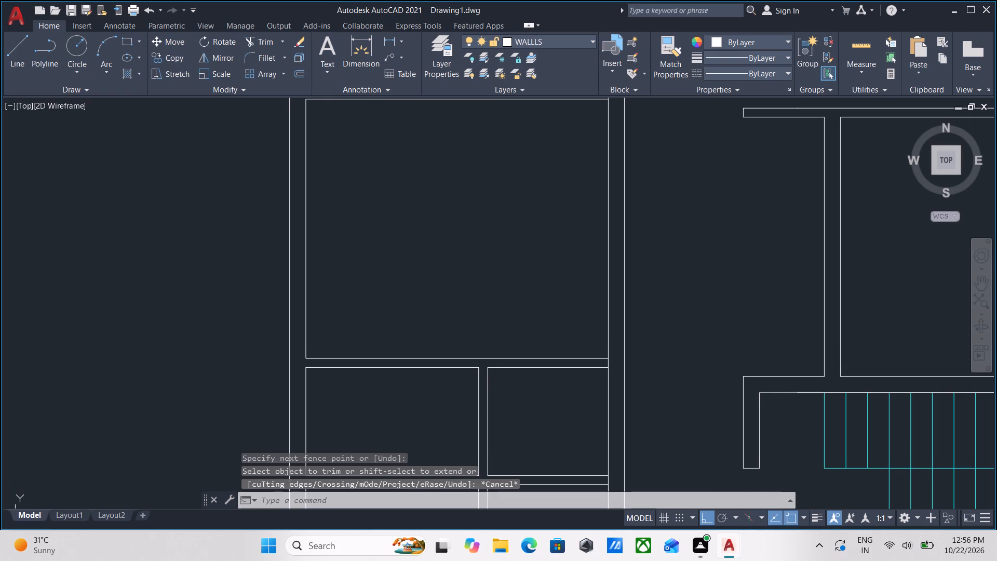
{"action": "key", "text": "l"}
{"action": "key", "text": "Return"}
{"action": "scroll", "coordinate": [491, 366], "scroll_direction": "up", "scroll_amount": 3}
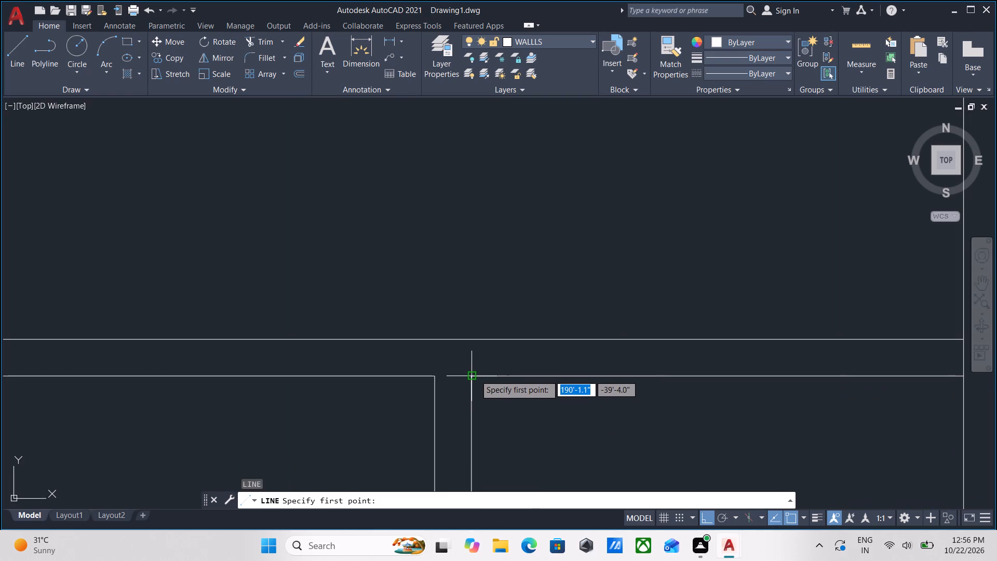
{"action": "left_click", "coordinate": [474, 375]}
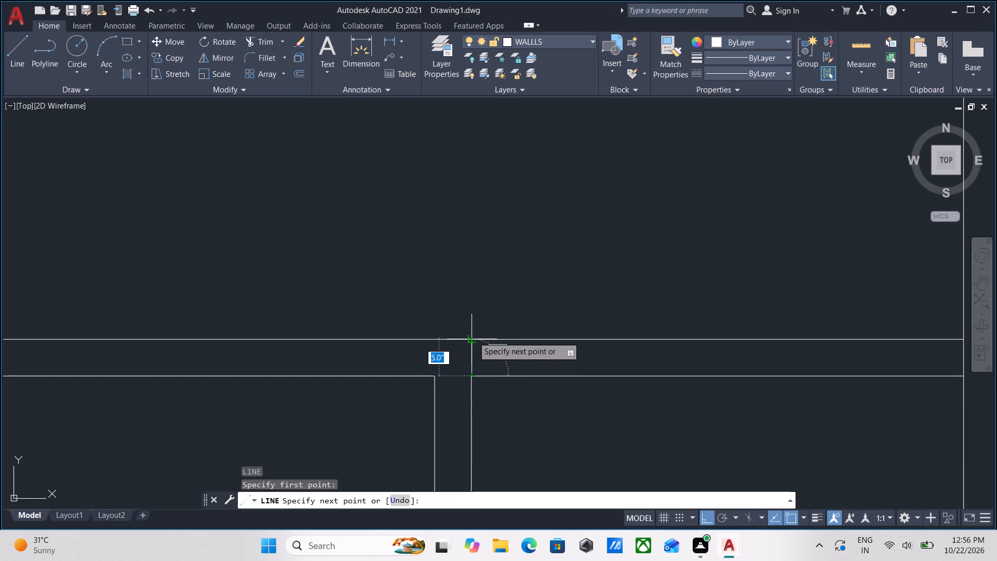
{"action": "left_click", "coordinate": [473, 341]}
{"action": "key", "text": "Escape"}
Draw a 5" line across the north-east small room's north wall, from the midpoint of its lower line to its upper line.
{"action": "scroll", "coordinate": [478, 345], "scroll_direction": "down", "scroll_amount": 2}
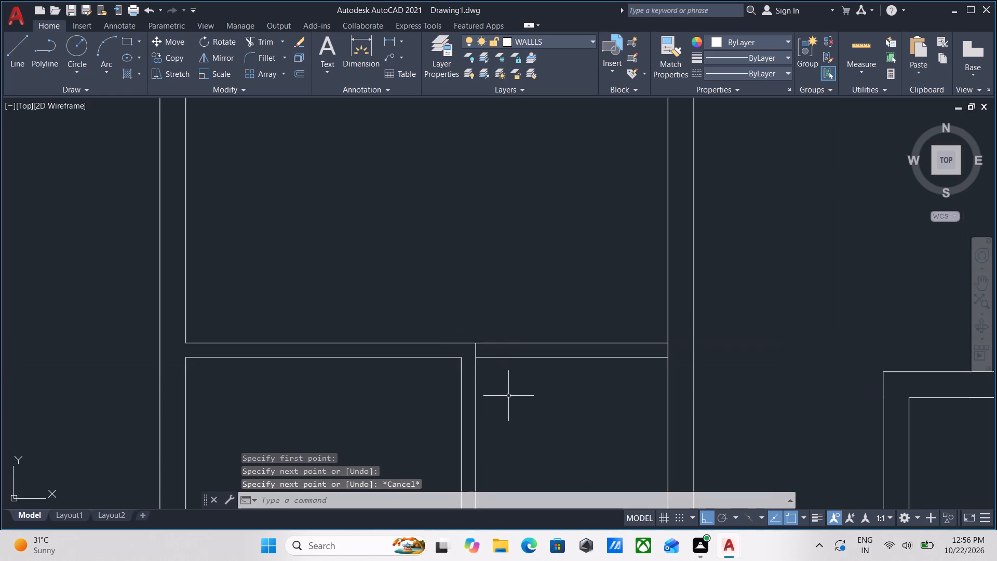
{"action": "key", "text": "l"}
{"action": "key", "text": "Return"}
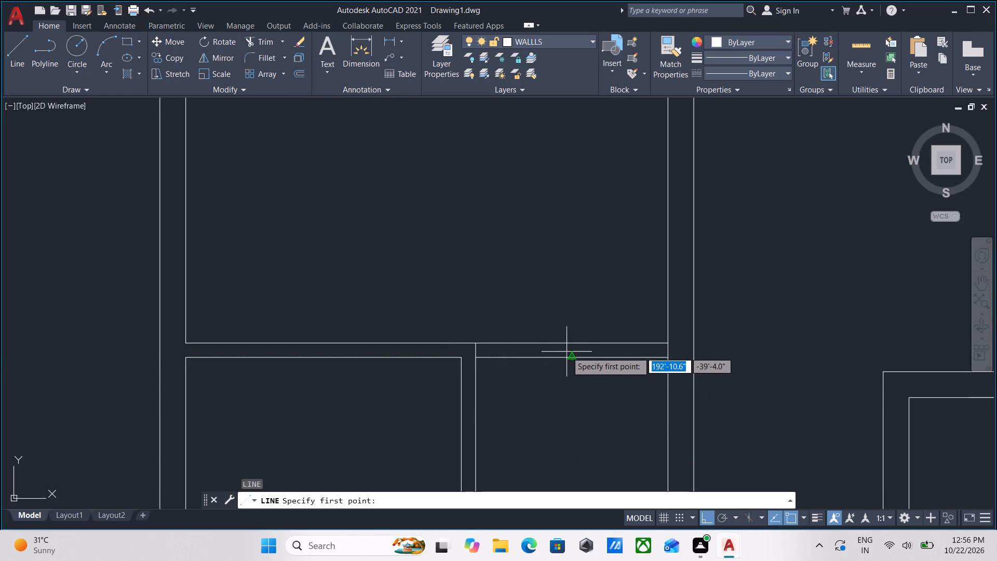
{"action": "left_click", "coordinate": [570, 356]}
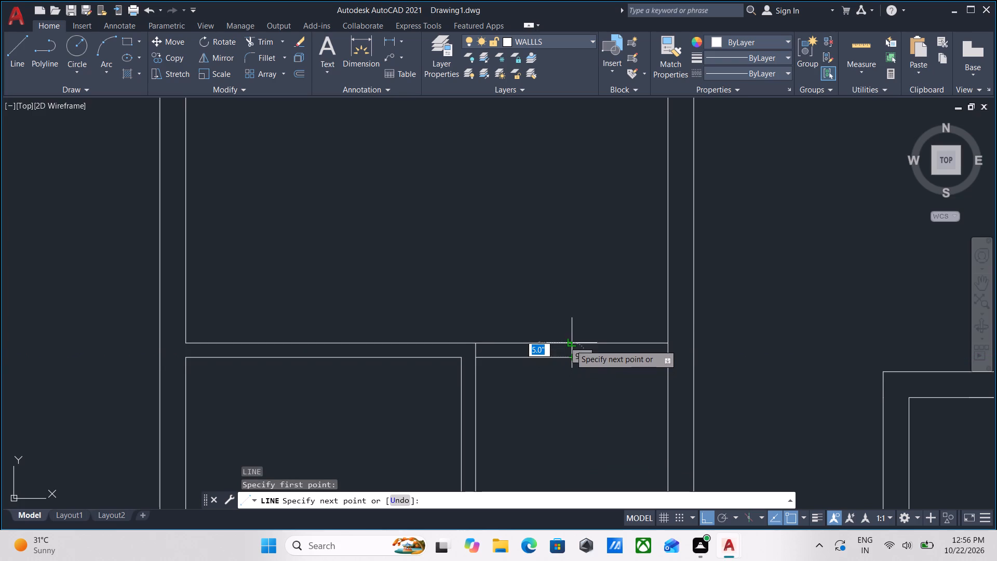
{"action": "left_click", "coordinate": [571, 344]}
{"action": "key", "text": "Escape"}
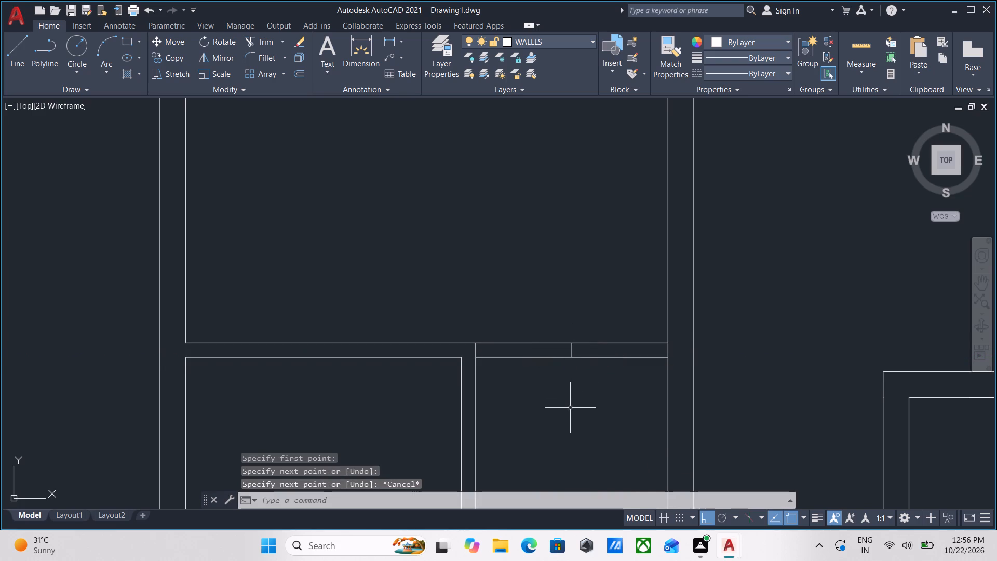
Trim both lines of the north-east small room's north wall between the two cross lines to open a doorway.
{"action": "scroll", "coordinate": [571, 404], "scroll_direction": "down", "scroll_amount": 2}
{"action": "middle_click_drag", "start_coordinate": [571, 404], "coordinate": [580, 386]}
{"action": "scroll", "coordinate": [566, 391], "scroll_direction": "up", "scroll_amount": 1}
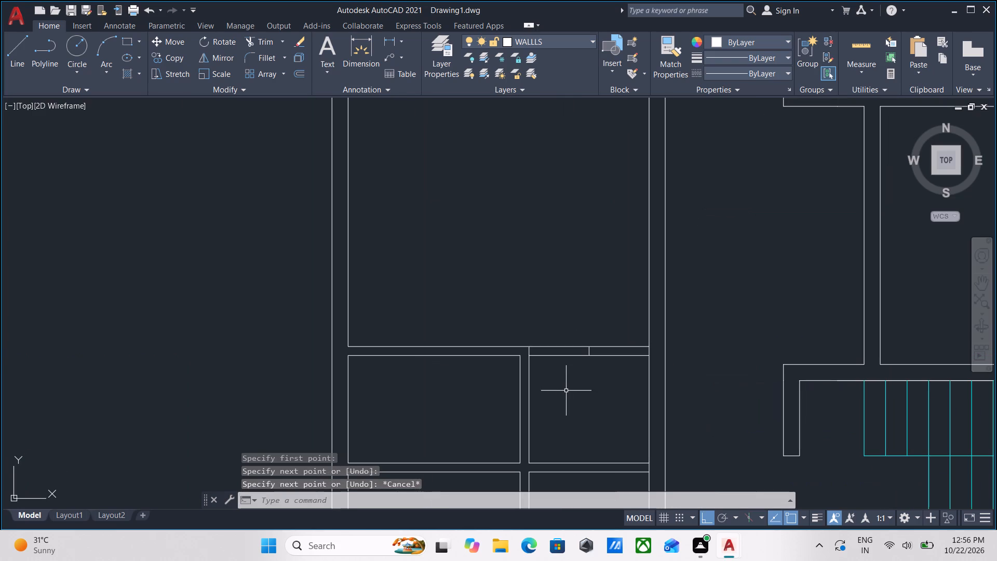
{"action": "middle_click_drag", "start_coordinate": [566, 391], "coordinate": [557, 430]}
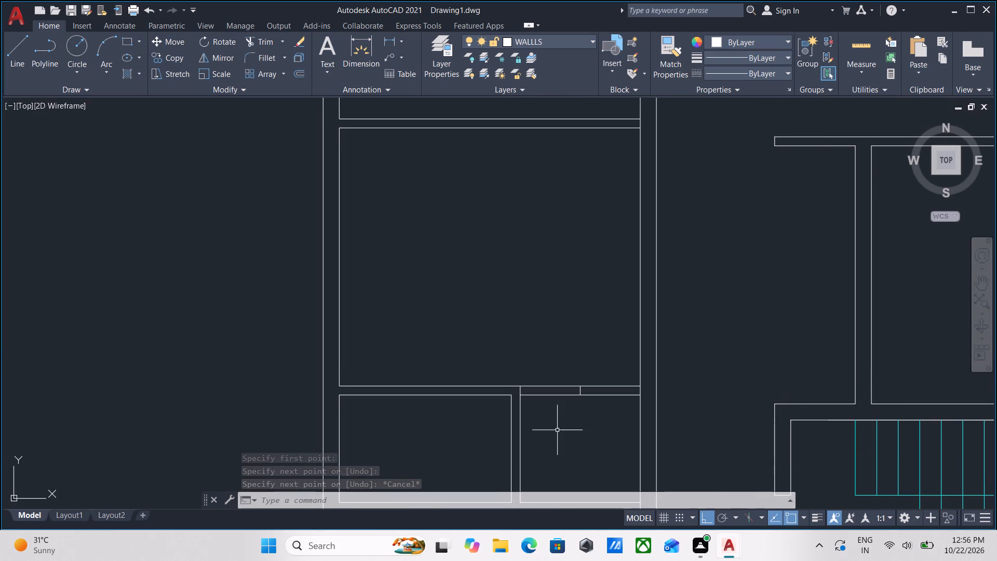
{"action": "type", "text": "TR"}
{"action": "key", "text": "Return"}
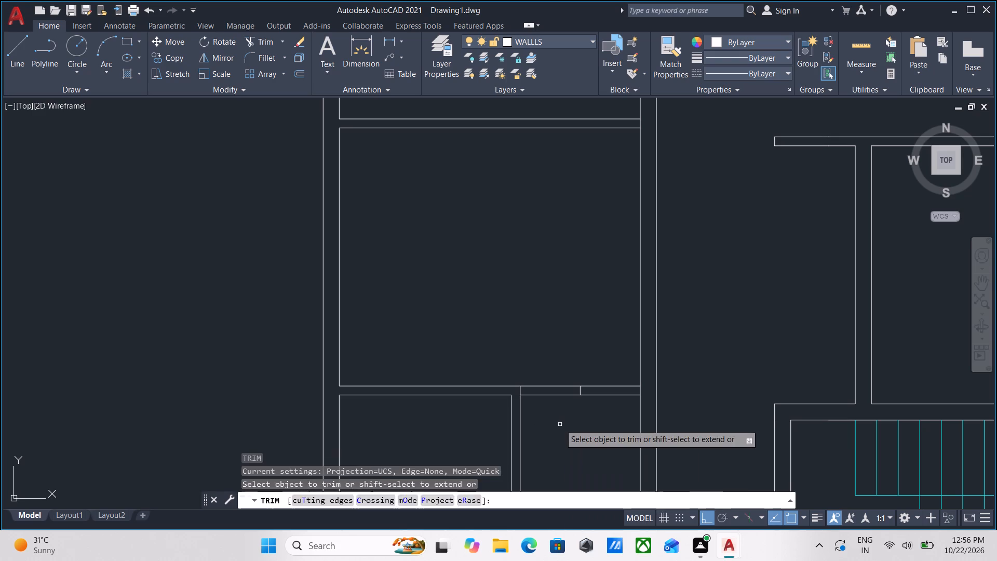
{"action": "left_click", "coordinate": [560, 424]}
{"action": "left_click", "coordinate": [549, 352]}
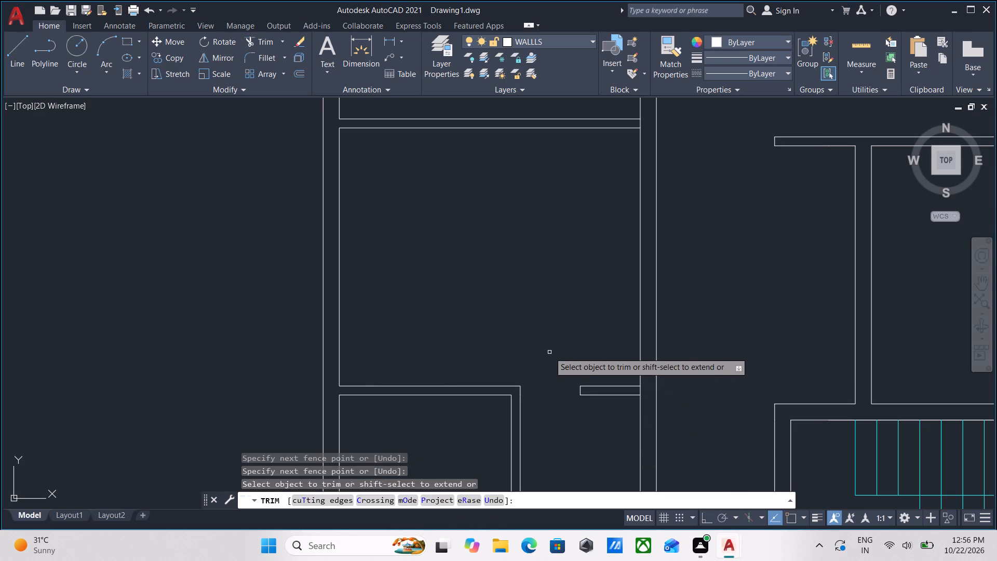
{"action": "key", "text": "Escape"}
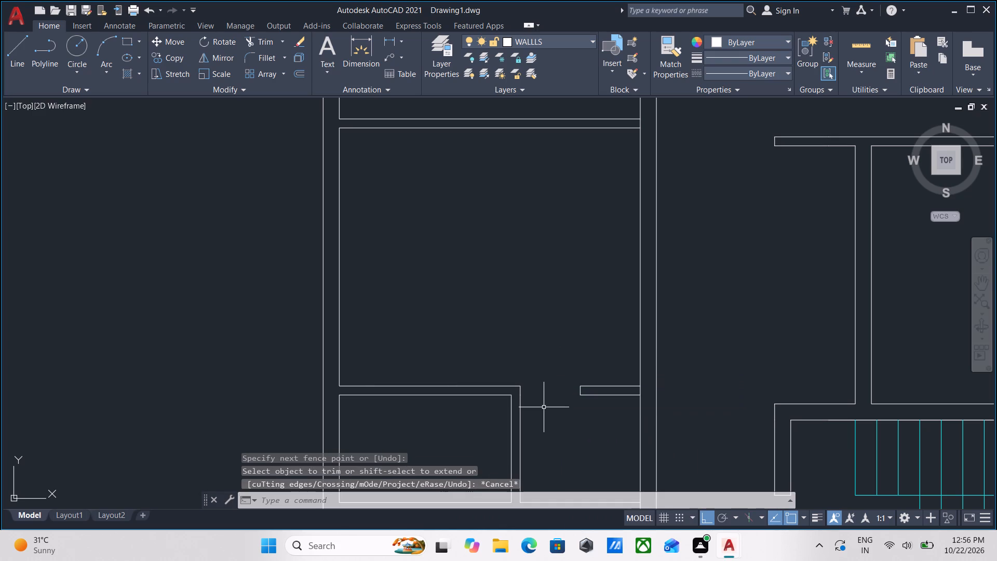
Draw a 5" line across the partition's head from the north-west small room's inner north-east corner to the partition's east line.
{"action": "key", "text": "l"}
{"action": "key", "text": "Return"}
{"action": "scroll", "coordinate": [523, 415], "scroll_direction": "up", "scroll_amount": 1}
{"action": "scroll", "coordinate": [503, 376], "scroll_direction": "up", "scroll_amount": 3}
{"action": "left_click", "coordinate": [512, 413]}
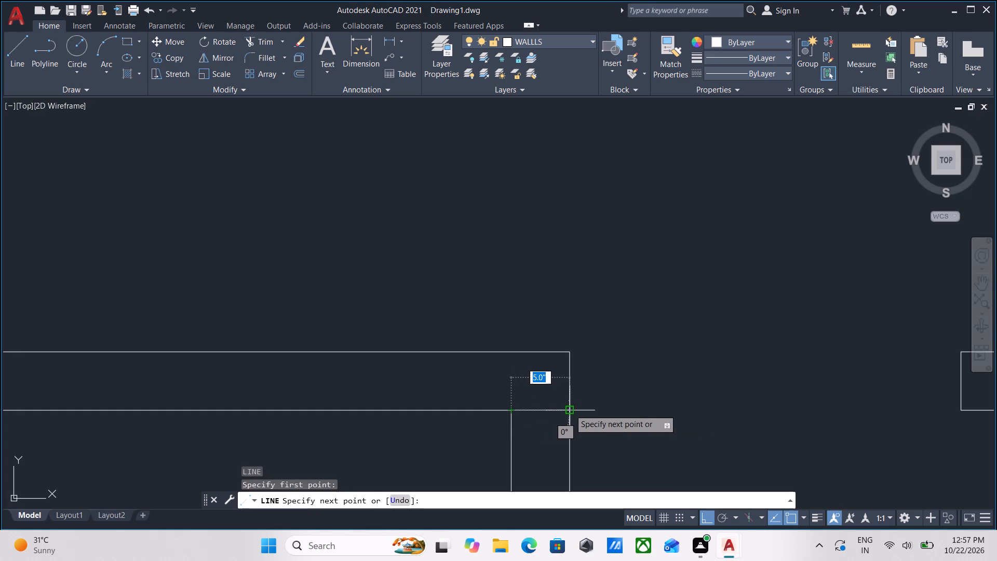
{"action": "left_click", "coordinate": [570, 409]}
{"action": "key", "text": "Escape"}
Offset the short cross line at the head of the northern small rooms' partition 2' south, down the partition.
{"action": "left_click", "coordinate": [543, 436]}
{"action": "left_click", "coordinate": [529, 376]}
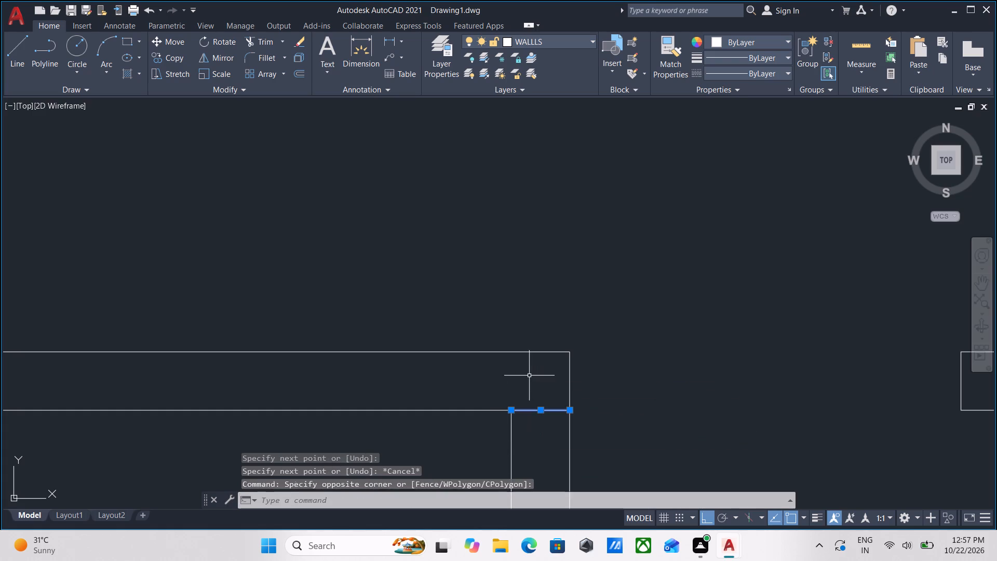
{"action": "middle_click_drag", "start_coordinate": [529, 375], "coordinate": [550, 338]}
{"action": "key", "text": "o"}
{"action": "key", "text": "Return"}
{"action": "scroll", "coordinate": [550, 338], "scroll_direction": "down", "scroll_amount": 3}
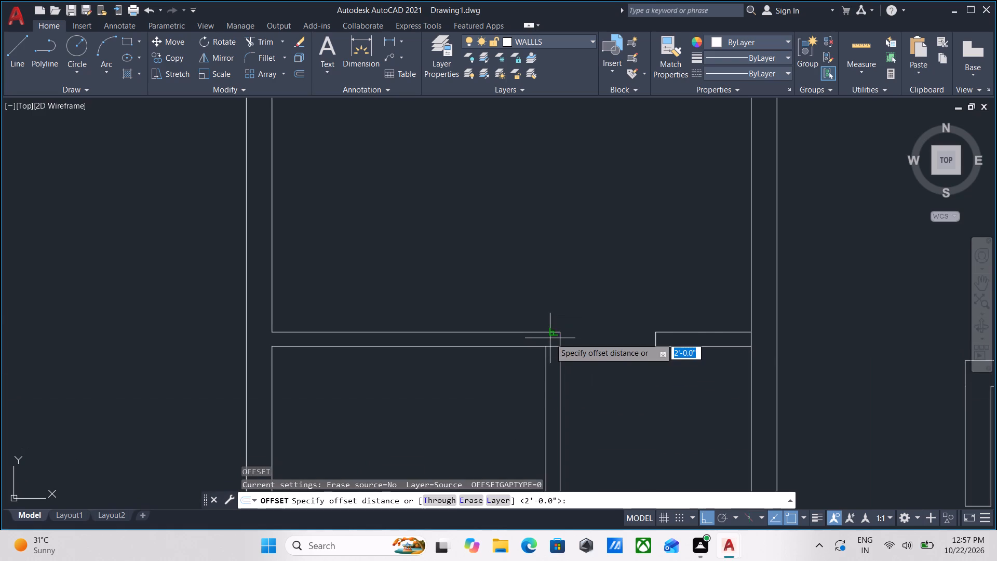
{"action": "scroll", "coordinate": [551, 346], "scroll_direction": "up", "scroll_amount": 2}
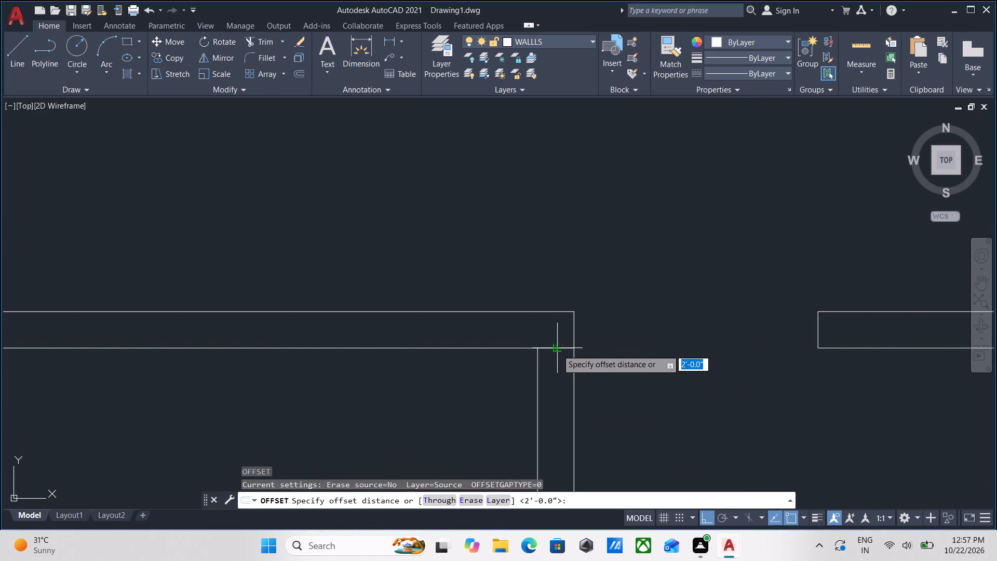
{"action": "left_click", "coordinate": [555, 350]}
{"action": "middle_click_drag", "start_coordinate": [533, 437], "coordinate": [533, 318]}
{"action": "left_click", "coordinate": [547, 340]}
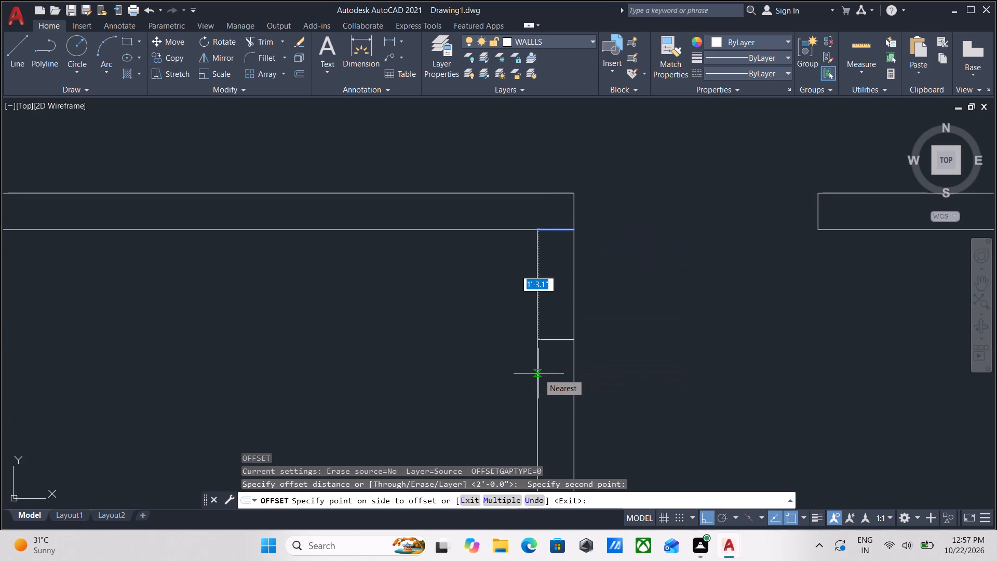
{"action": "type", "text": "2'"}
{"action": "key", "text": "Return"}
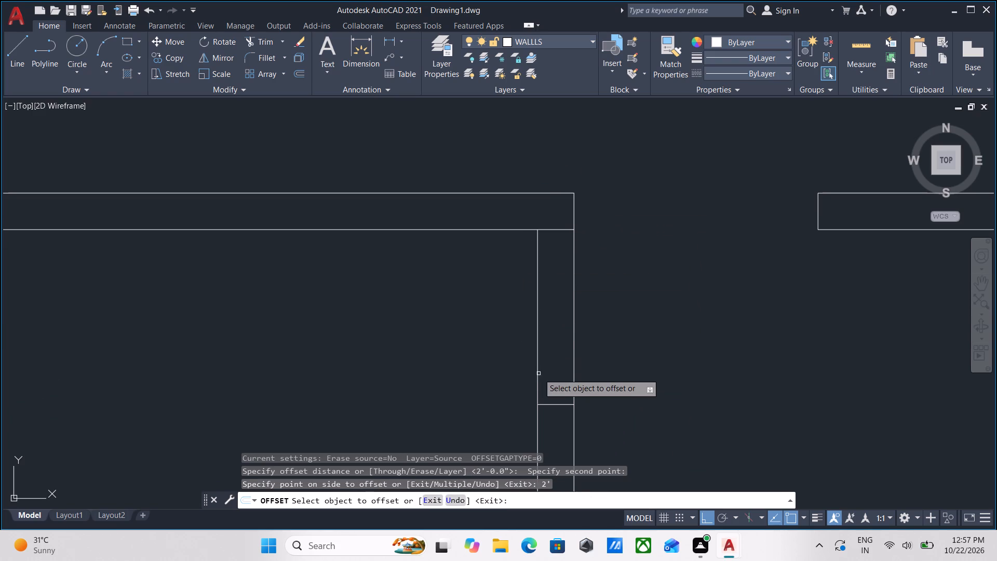
{"action": "scroll", "coordinate": [554, 364], "scroll_direction": "down", "scroll_amount": 2}
{"action": "key", "text": "Escape"}
Trim both lines of the northern small rooms' partition between its head and the offset cross line to open a doorway.
{"action": "type", "text": "TR"}
{"action": "key", "text": "Return"}
{"action": "left_click", "coordinate": [585, 352]}
{"action": "left_click", "coordinate": [463, 343]}
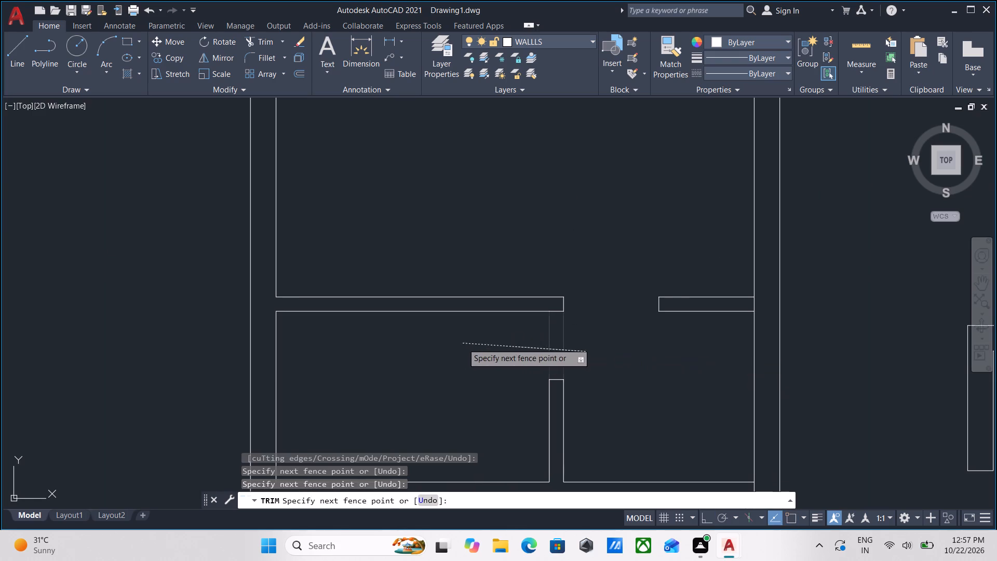
{"action": "key", "text": "Escape"}
{"action": "scroll", "coordinate": [618, 398], "scroll_direction": "down", "scroll_amount": 2}
{"action": "middle_click_drag", "start_coordinate": [623, 397], "coordinate": [566, 313]}
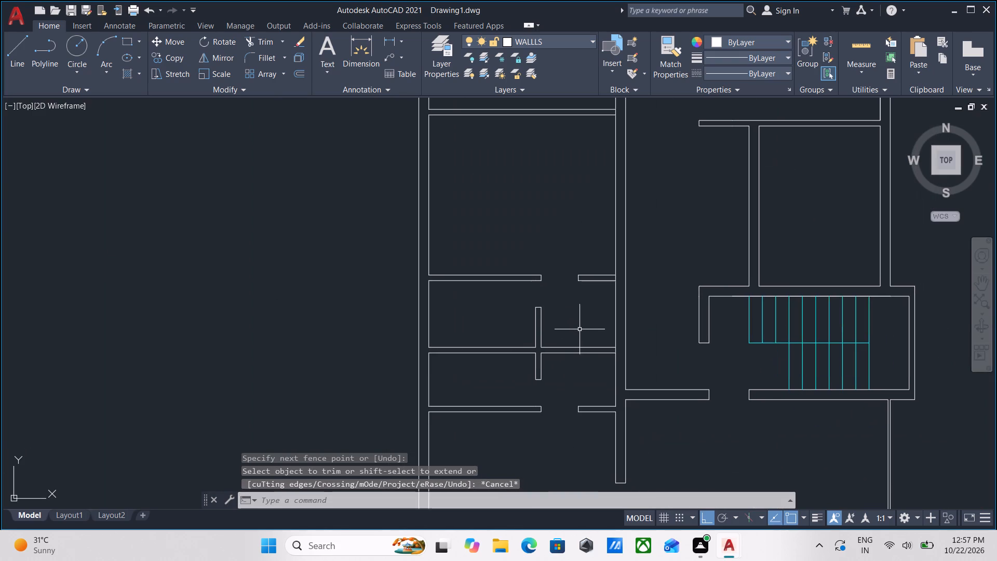
Draw a short line across the east wall from the inner north-east corner of the large western room to the wall's outer line.
{"action": "middle_click_drag", "start_coordinate": [593, 330], "coordinate": [595, 368]}
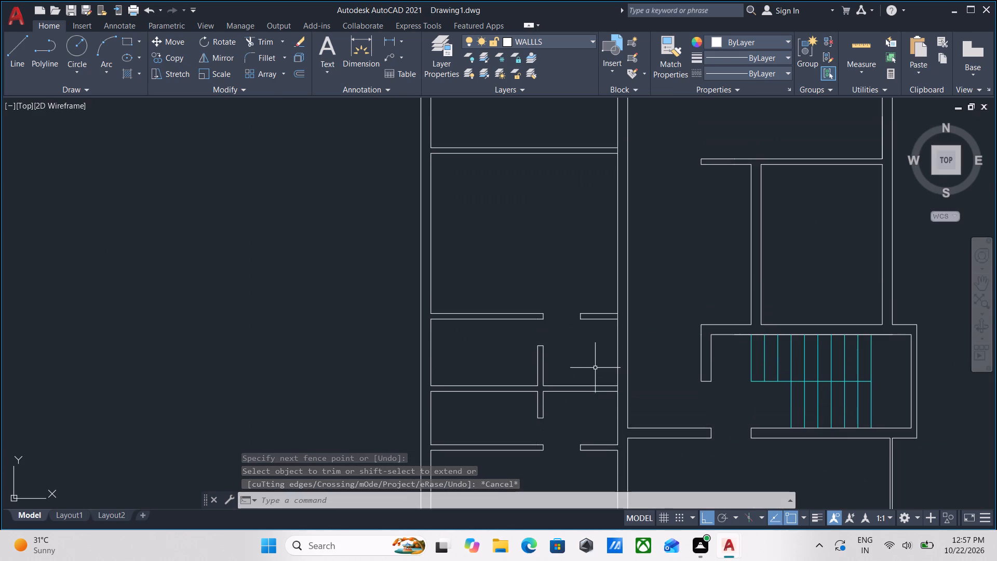
{"action": "scroll", "coordinate": [550, 339], "scroll_direction": "up", "scroll_amount": 1}
{"action": "middle_click_drag", "start_coordinate": [542, 366], "coordinate": [551, 291]}
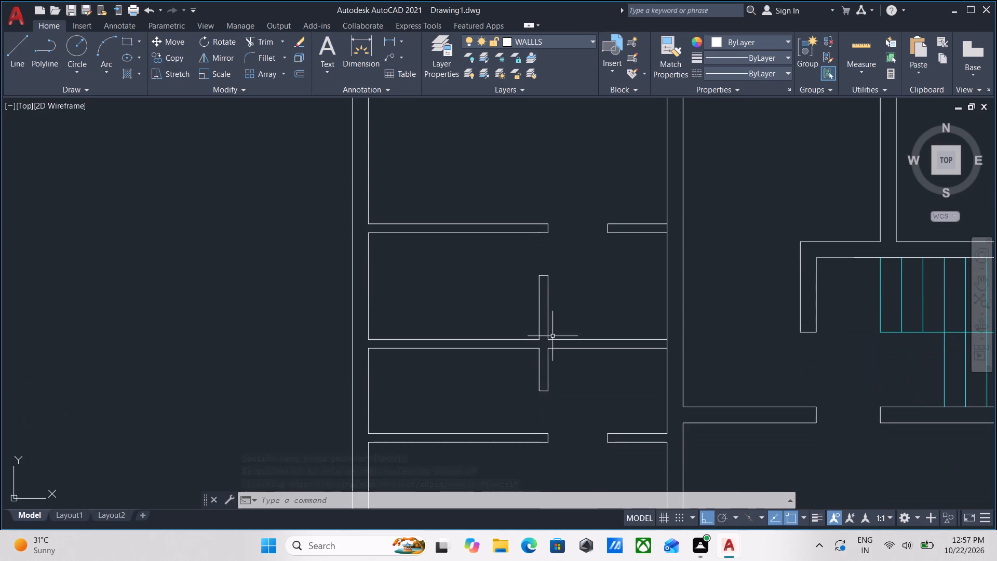
{"action": "scroll", "coordinate": [549, 401], "scroll_direction": "up", "scroll_amount": 2}
{"action": "middle_click_drag", "start_coordinate": [550, 430], "coordinate": [551, 458]}
{"action": "scroll", "coordinate": [550, 435], "scroll_direction": "down", "scroll_amount": 3}
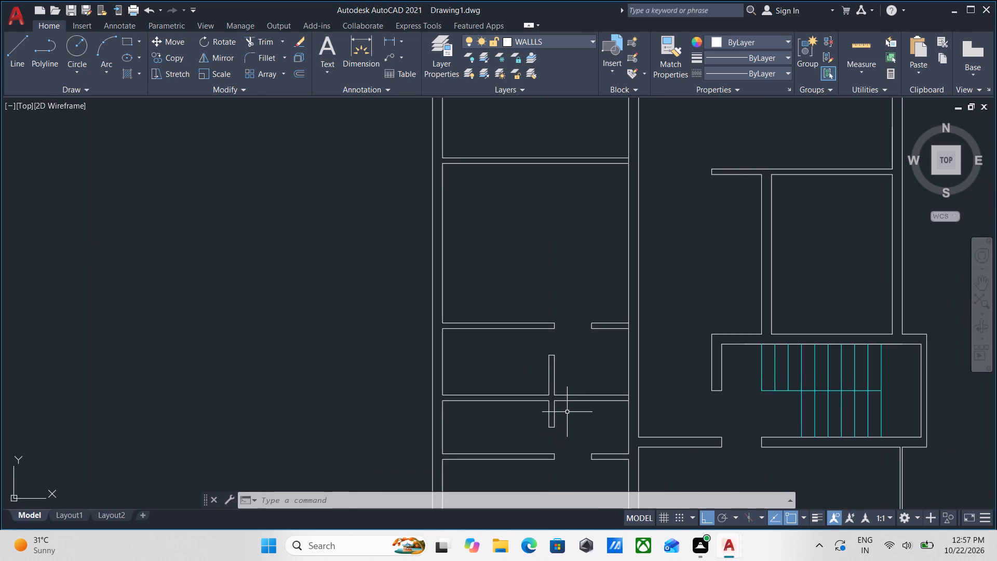
{"action": "scroll", "coordinate": [560, 418], "scroll_direction": "down", "scroll_amount": 1}
{"action": "middle_click_drag", "start_coordinate": [559, 419], "coordinate": [544, 359]}
{"action": "middle_click_drag", "start_coordinate": [554, 414], "coordinate": [554, 413]}
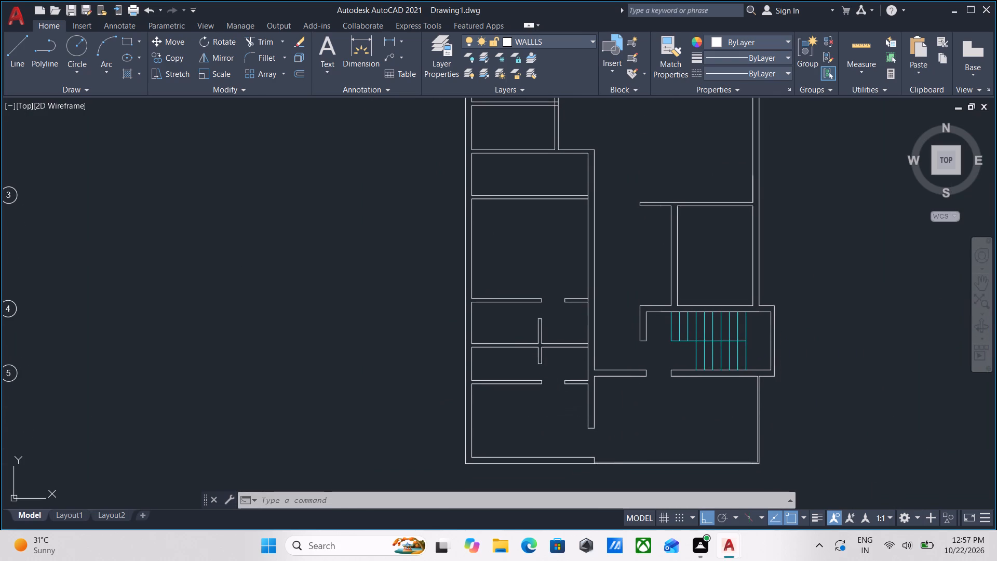
{"action": "middle_click_drag", "start_coordinate": [554, 413], "coordinate": [541, 426]}
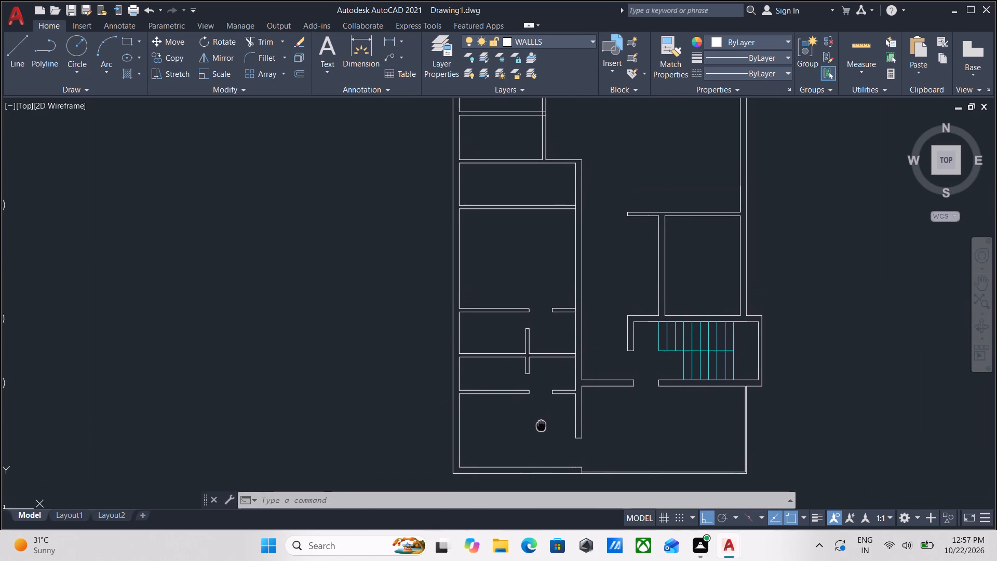
{"action": "middle_click_drag", "start_coordinate": [541, 426], "coordinate": [514, 501]}
{"action": "middle_click_drag", "start_coordinate": [547, 338], "coordinate": [542, 382]}
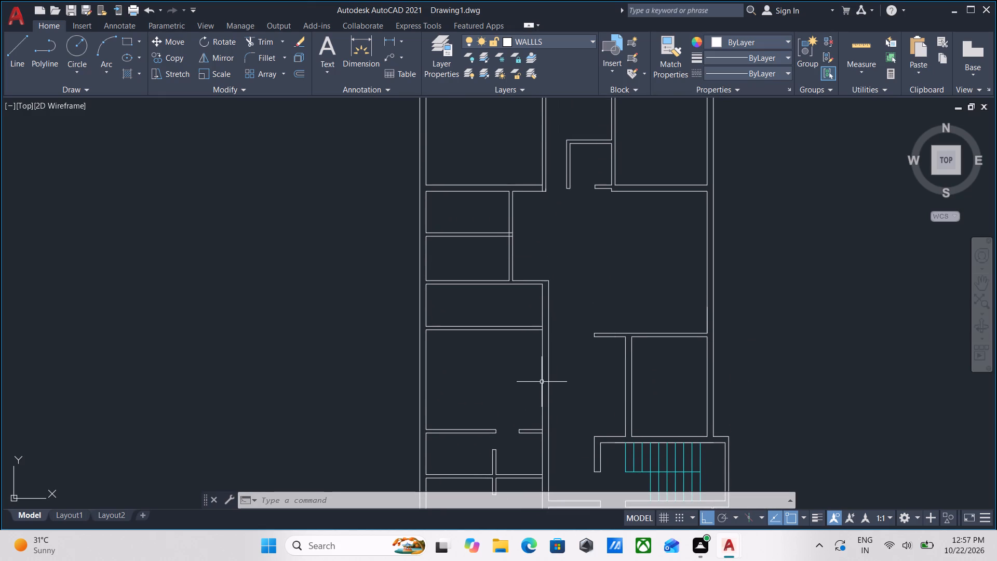
{"action": "scroll", "coordinate": [554, 355], "scroll_direction": "up", "scroll_amount": 1}
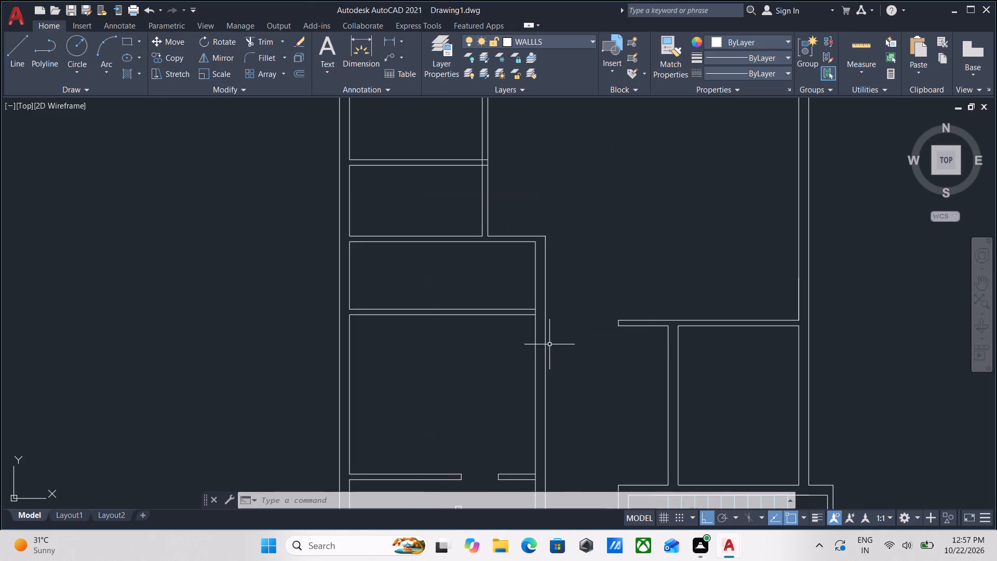
{"action": "middle_click_drag", "start_coordinate": [525, 325], "coordinate": [525, 364]}
{"action": "scroll", "coordinate": [525, 364], "scroll_direction": "up", "scroll_amount": 2}
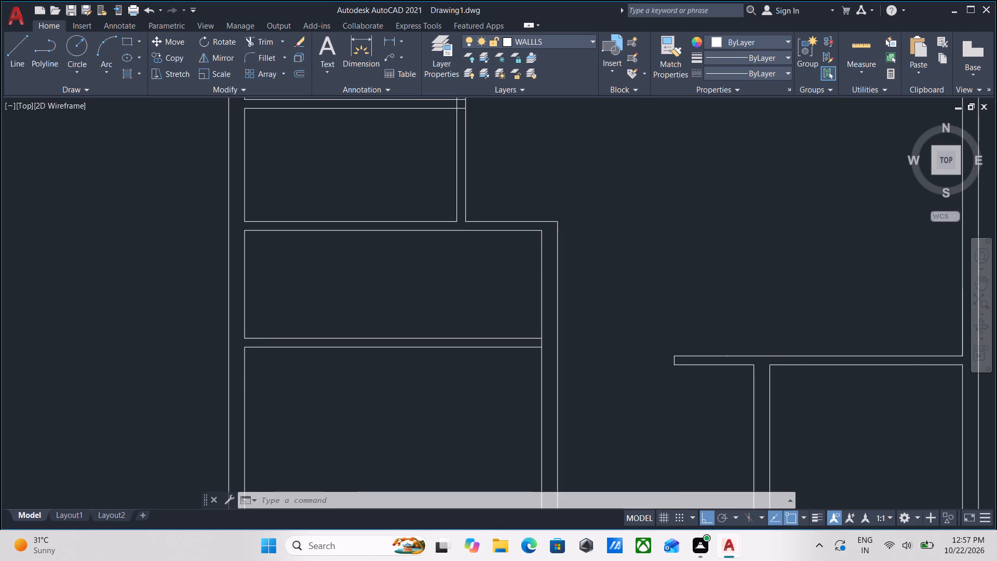
{"action": "scroll", "coordinate": [553, 338], "scroll_direction": "up", "scroll_amount": 1}
{"action": "key", "text": "l"}
{"action": "key", "text": "Return"}
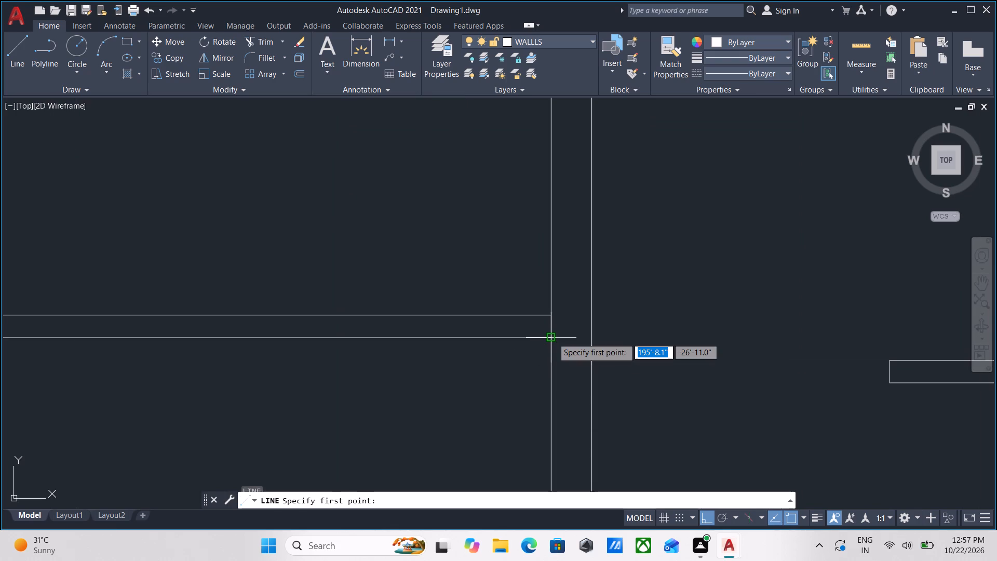
{"action": "left_click", "coordinate": [553, 338]}
{"action": "left_click", "coordinate": [595, 337]}
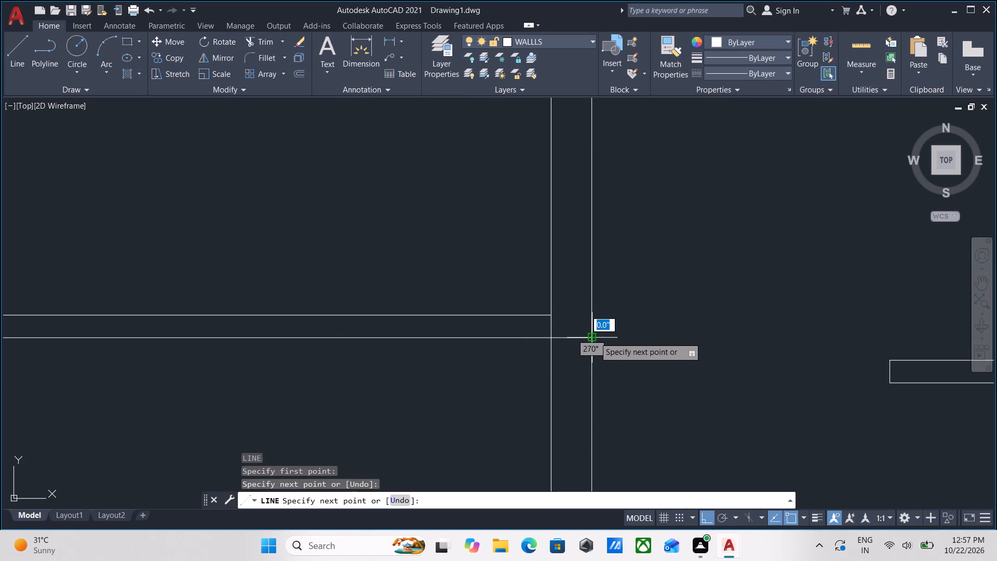
{"action": "key", "text": "Escape"}
Offset the short cross line in the large western room's east wall 3'6" south, down the wall.
{"action": "scroll", "coordinate": [577, 339], "scroll_direction": "up", "scroll_amount": 2}
{"action": "left_click_drag", "start_coordinate": [579, 365], "coordinate": [571, 340]}
{"action": "left_click", "coordinate": [544, 296]}
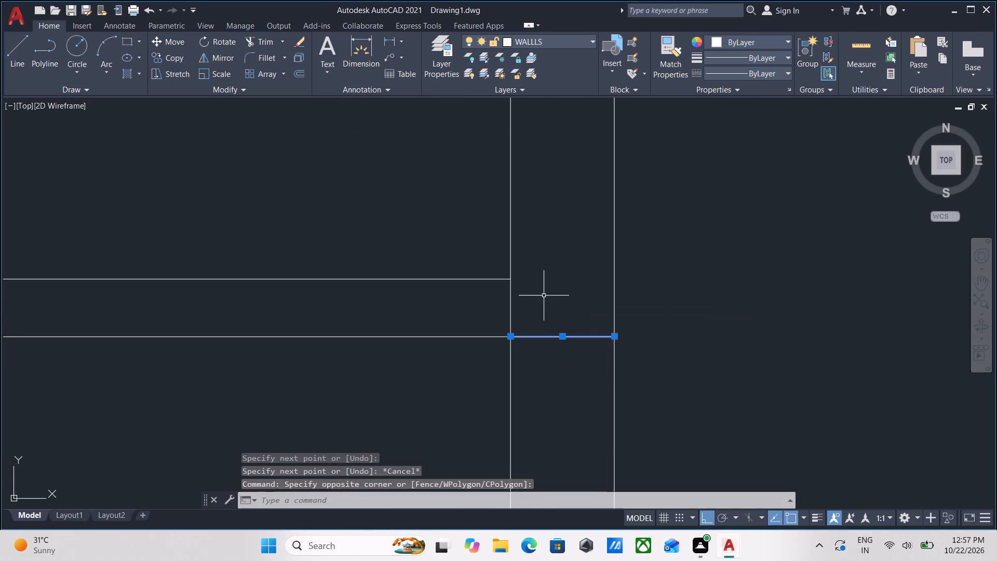
{"action": "key", "text": "o"}
{"action": "key", "text": "Return"}
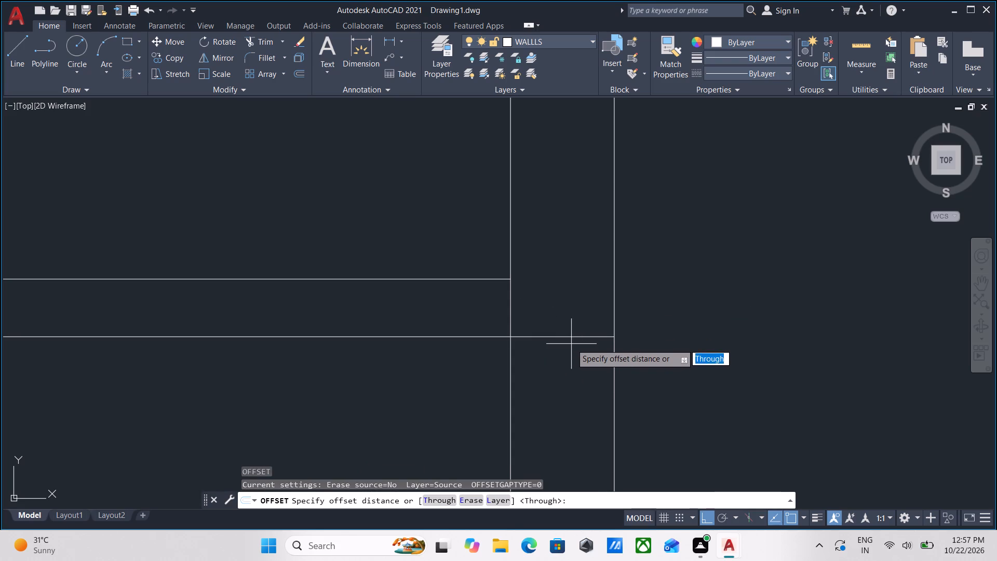
{"action": "left_click", "coordinate": [565, 338]}
{"action": "left_click", "coordinate": [567, 382]}
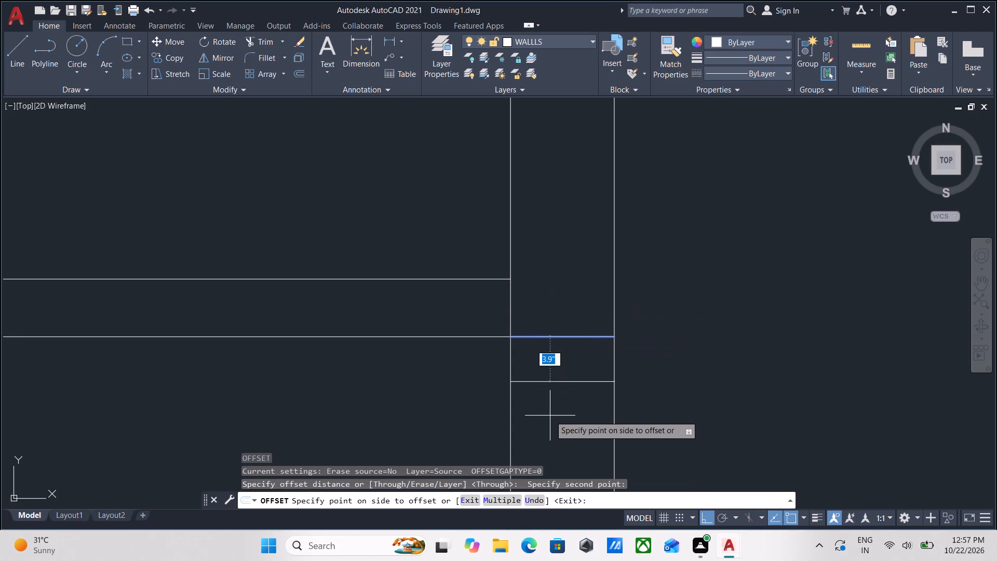
{"action": "type", "text": "3'"}
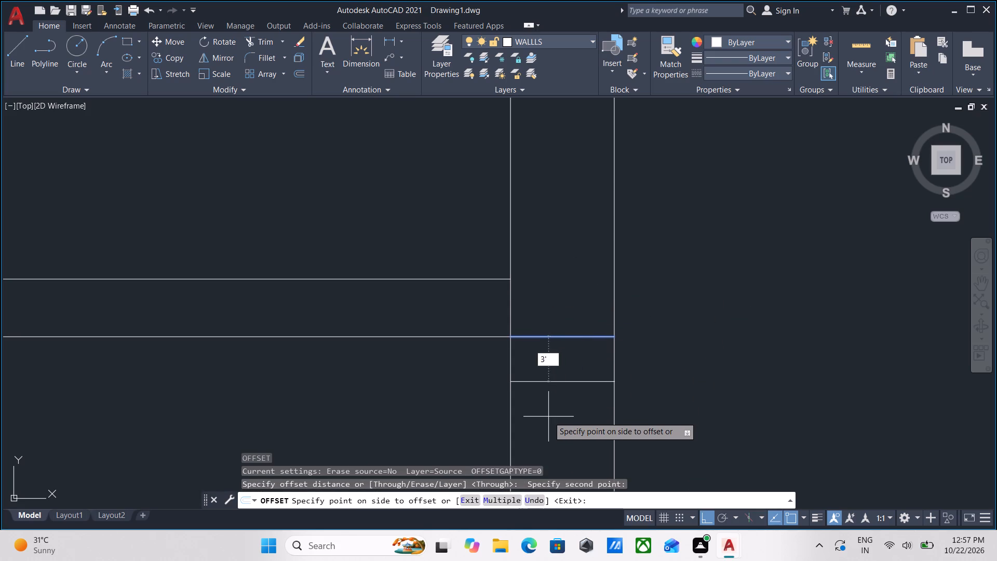
{"action": "key", "text": "6"}
{"action": "key", "text": "Return"}
{"action": "scroll", "coordinate": [555, 409], "scroll_direction": "down", "scroll_amount": 1}
{"action": "middle_click_drag", "start_coordinate": [555, 407], "coordinate": [559, 302]}
{"action": "scroll", "coordinate": [594, 308], "scroll_direction": "down", "scroll_amount": 3}
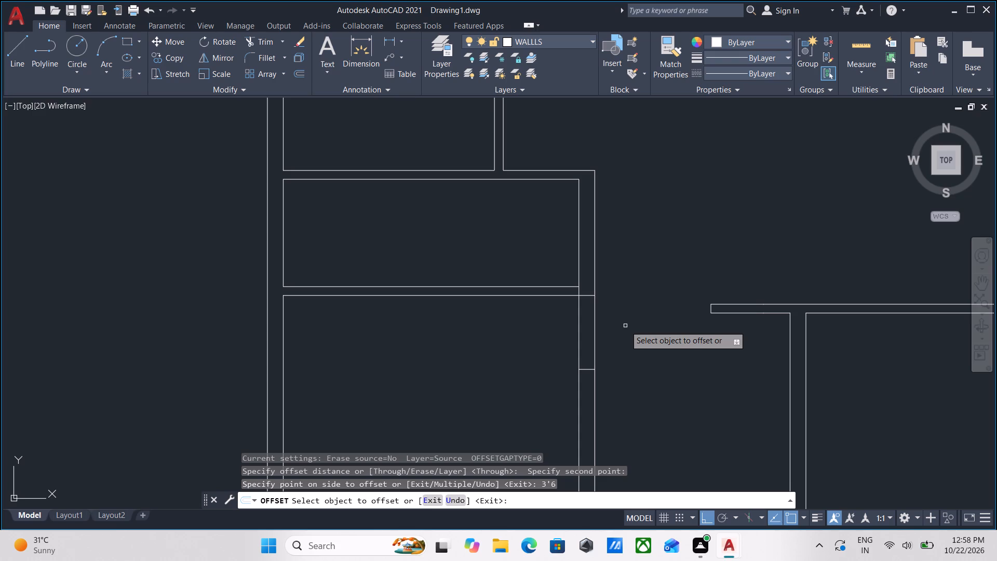
Trim both lines of the large western room's east wall between the two cross lines to open a doorway.
{"action": "type", "text": "TR"}
{"action": "key", "text": "Return"}
{"action": "left_click", "coordinate": [612, 320]}
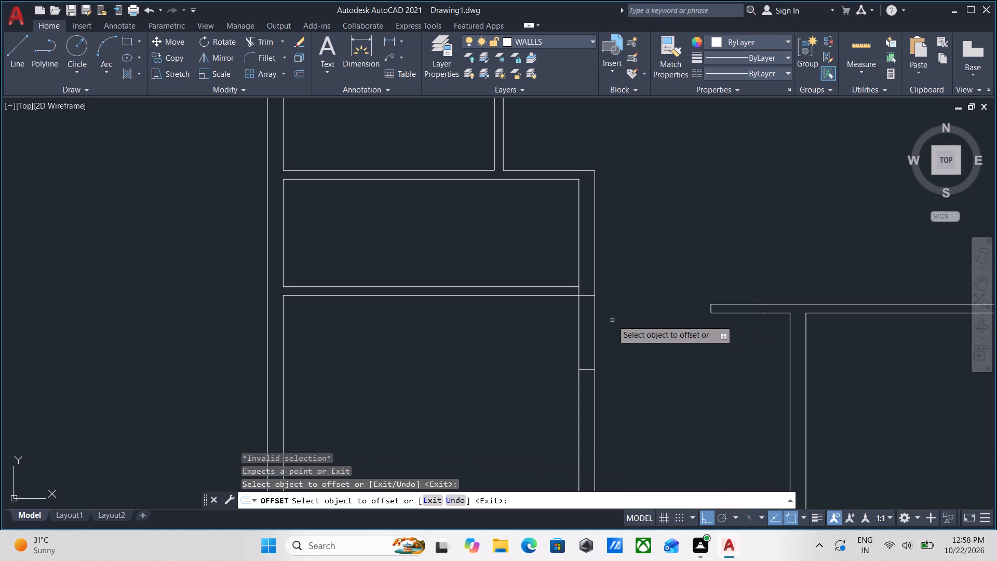
{"action": "key", "text": "Escape"}
{"action": "type", "text": "TR"}
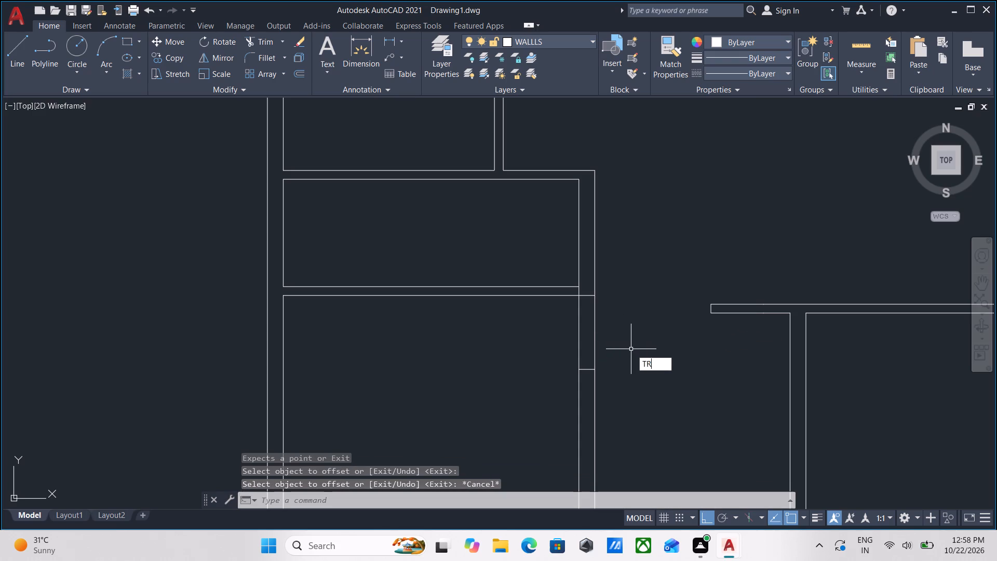
{"action": "key", "text": "Return"}
{"action": "left_click", "coordinate": [606, 331]}
{"action": "left_click", "coordinate": [540, 330]}
{"action": "key", "text": "Escape"}
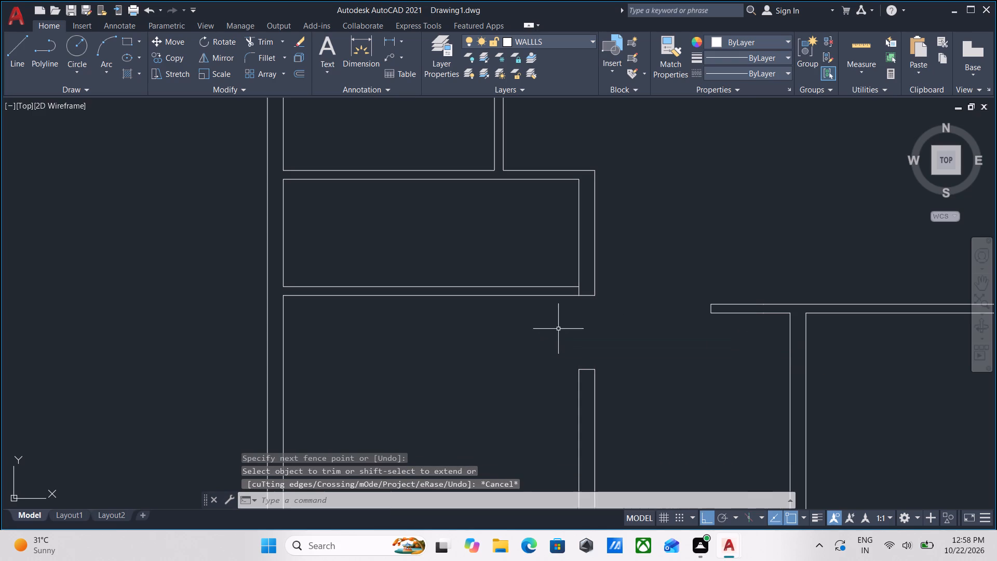
Draw a short line across the east wall from the inner north-east corner of the narrow room north of the large western room.
{"action": "scroll", "coordinate": [568, 326], "scroll_direction": "down", "scroll_amount": 1}
{"action": "middle_click_drag", "start_coordinate": [568, 326], "coordinate": [567, 355]}
{"action": "middle_click_drag", "start_coordinate": [564, 372], "coordinate": [557, 428]}
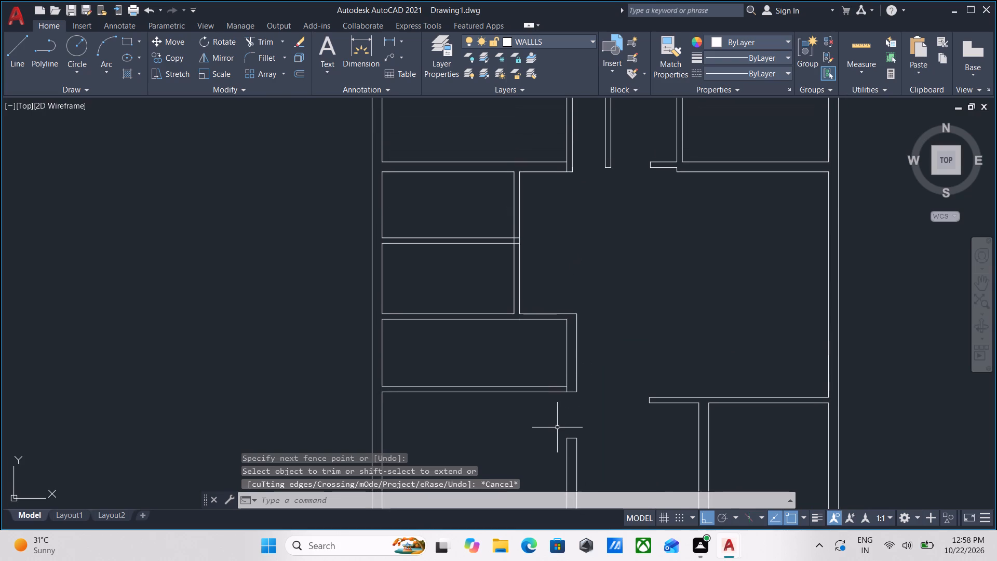
{"action": "key", "text": "l"}
{"action": "key", "text": "Return"}
{"action": "scroll", "coordinate": [559, 332], "scroll_direction": "up", "scroll_amount": 2}
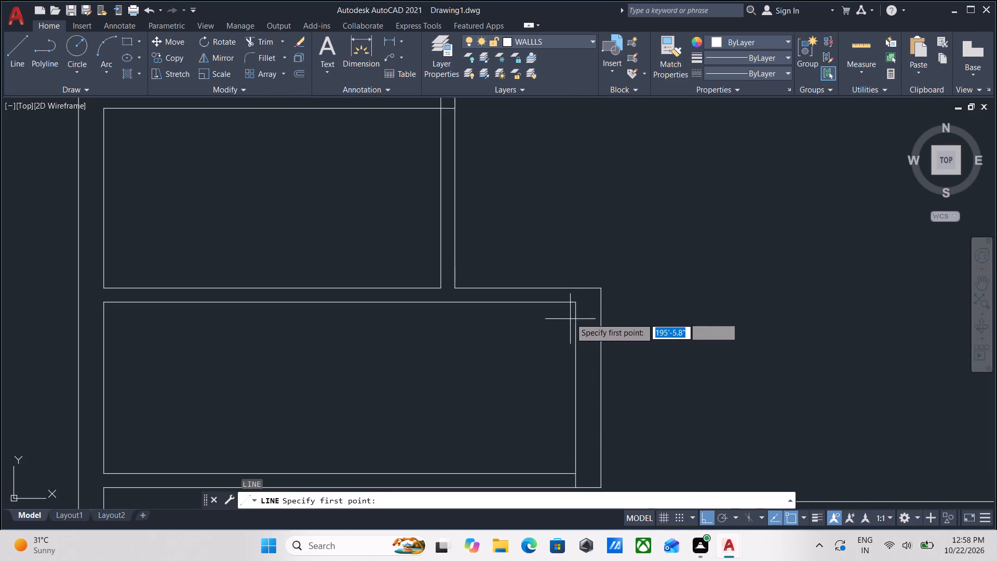
{"action": "left_click", "coordinate": [574, 304]}
{"action": "left_click", "coordinate": [604, 304]}
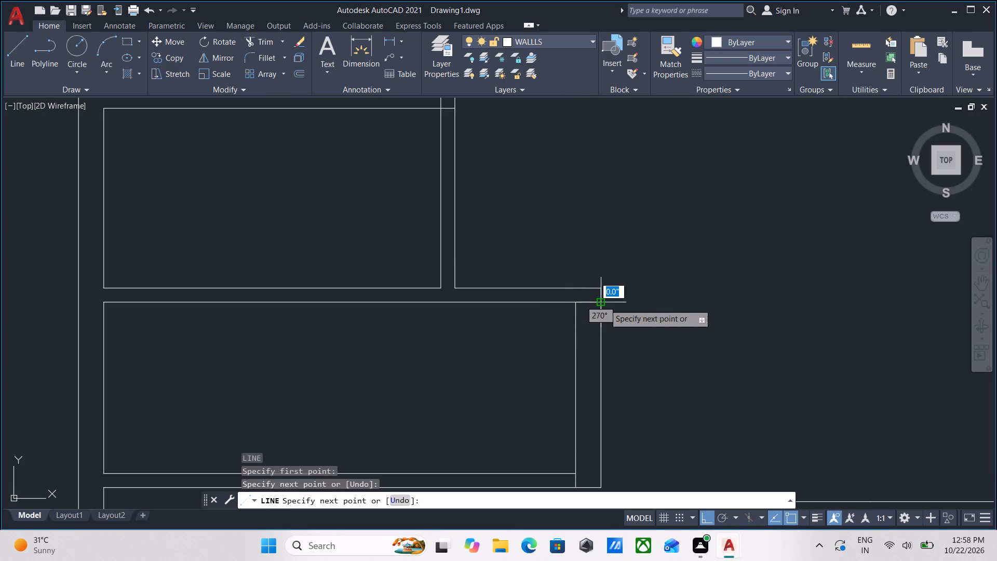
{"action": "key", "text": "Escape"}
Offset the short cross line at the head of the narrow room's east wall 2' south, down the wall.
{"action": "scroll", "coordinate": [600, 304], "scroll_direction": "up", "scroll_amount": 1}
{"action": "left_click", "coordinate": [590, 309]}
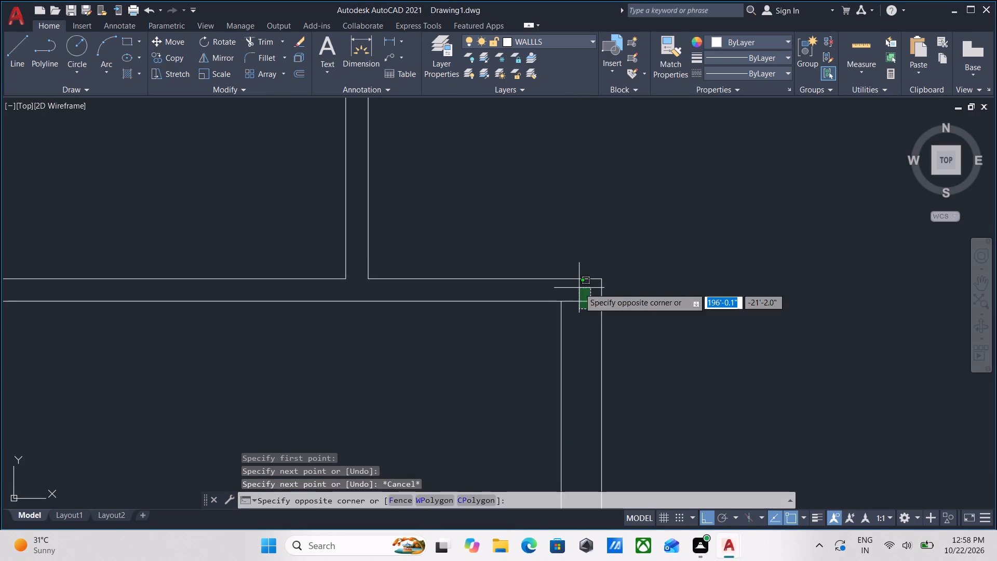
{"action": "left_click", "coordinate": [579, 288]}
{"action": "key", "text": "o"}
{"action": "key", "text": "Return"}
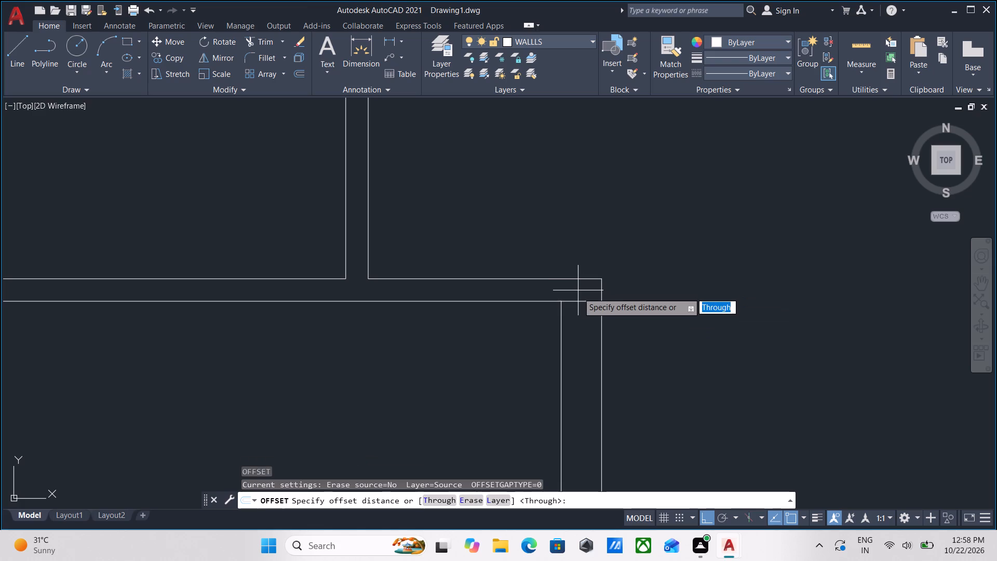
{"action": "left_click", "coordinate": [584, 300]}
{"action": "left_click", "coordinate": [584, 348]}
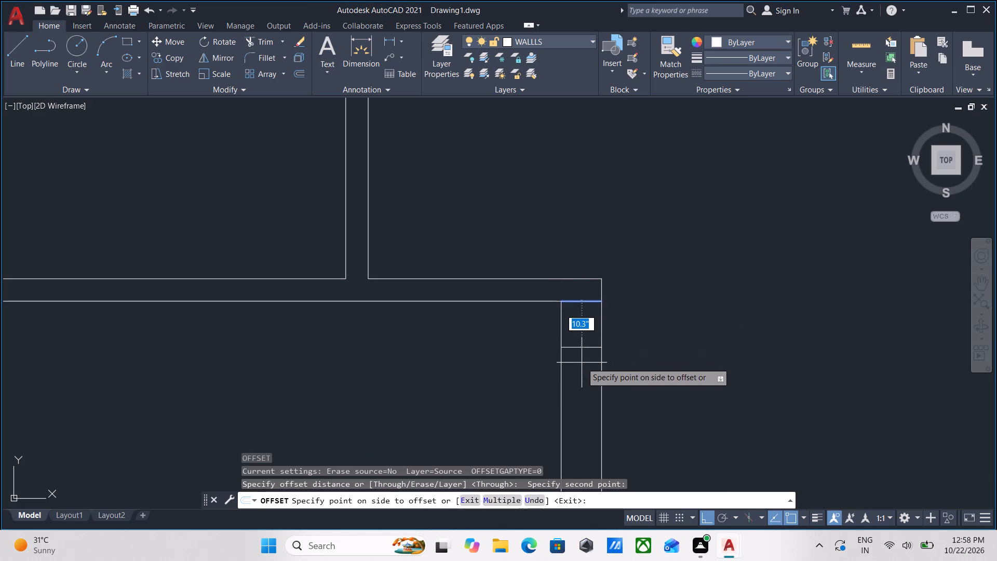
{"action": "scroll", "coordinate": [581, 367], "scroll_direction": "up", "scroll_amount": 2}
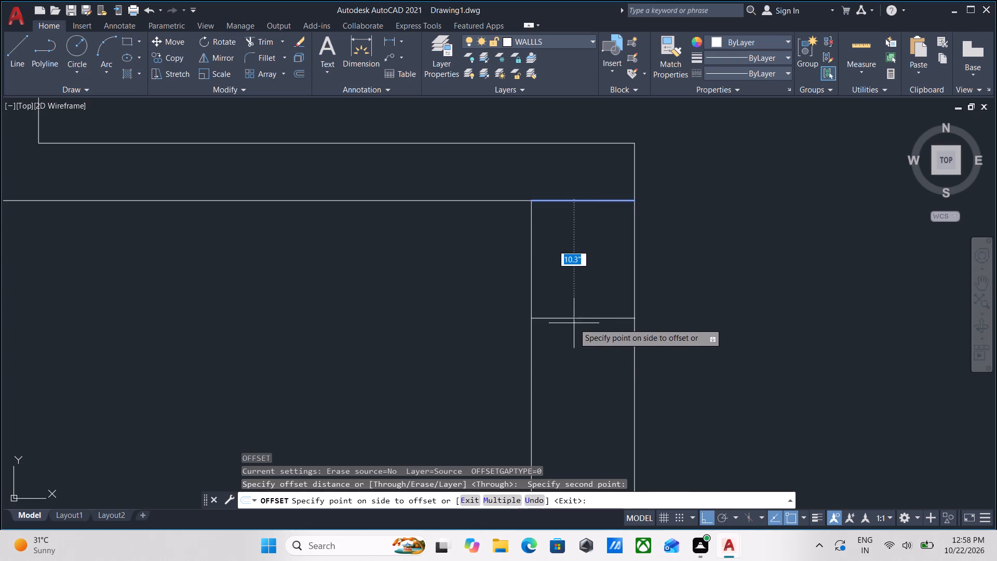
{"action": "middle_click_drag", "start_coordinate": [577, 310], "coordinate": [561, 213]}
{"action": "scroll", "coordinate": [574, 276], "scroll_direction": "down", "scroll_amount": 1}
{"action": "middle_click_drag", "start_coordinate": [574, 276], "coordinate": [570, 331]}
{"action": "scroll", "coordinate": [566, 320], "scroll_direction": "down", "scroll_amount": 1}
{"action": "middle_click_drag", "start_coordinate": [566, 320], "coordinate": [575, 247]}
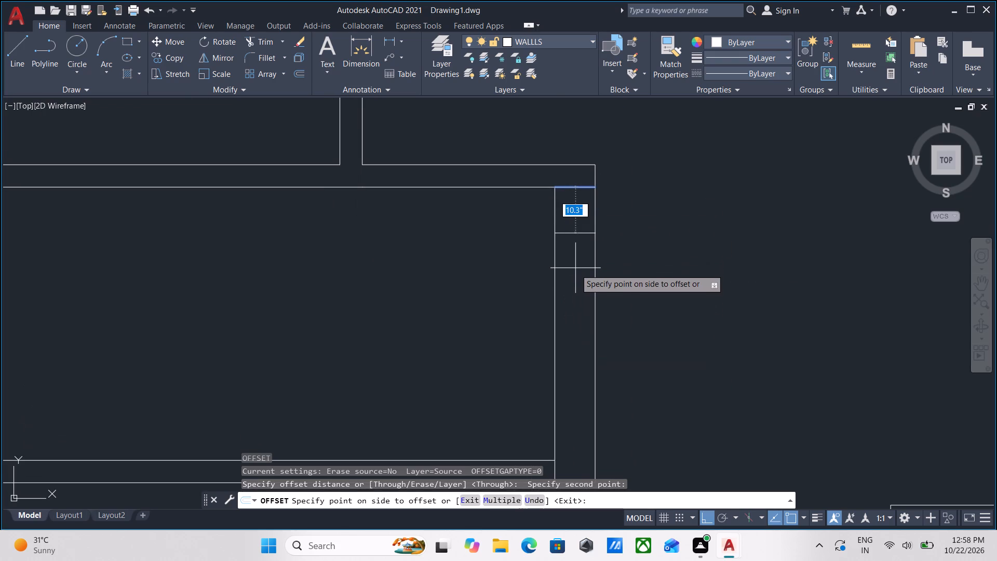
{"action": "type", "text": "2'"}
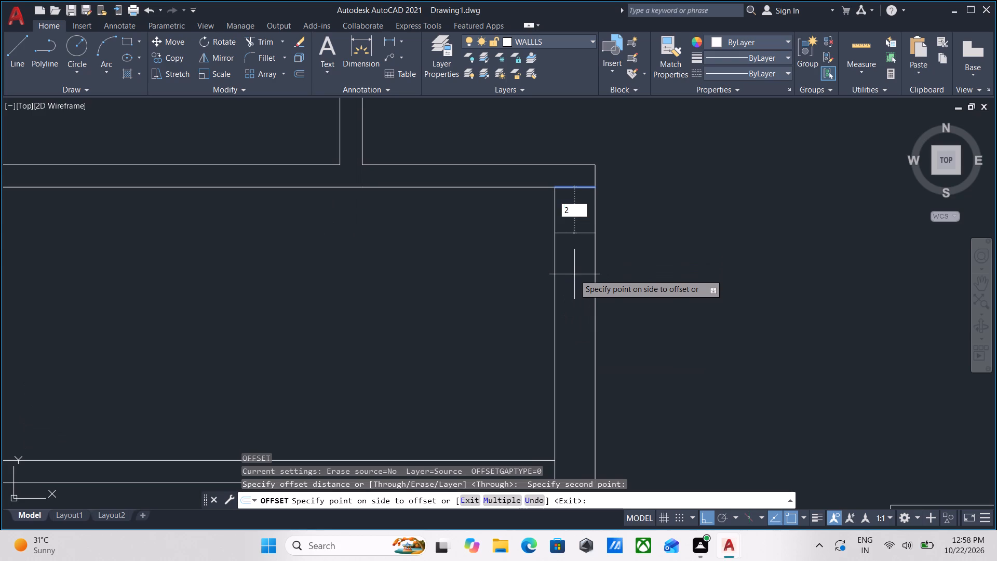
{"action": "key", "text": "Return"}
{"action": "scroll", "coordinate": [590, 271], "scroll_direction": "down", "scroll_amount": 2}
{"action": "key", "text": "Escape"}
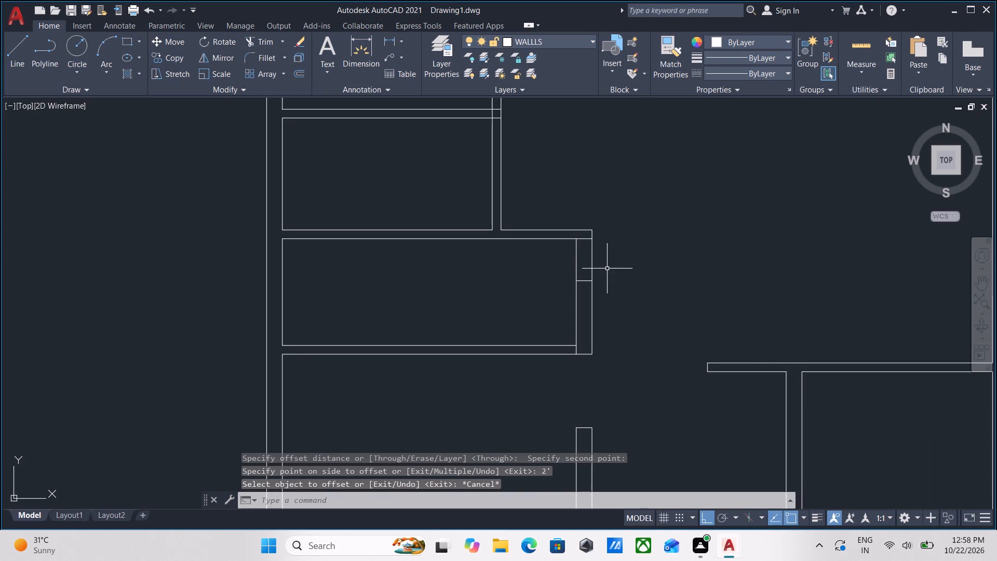
Trim both lines of the narrow room's east wall between the two cross lines to open a doorway.
{"action": "key", "text": "r"}
{"action": "key", "text": "Escape"}
{"action": "type", "text": "TR"}
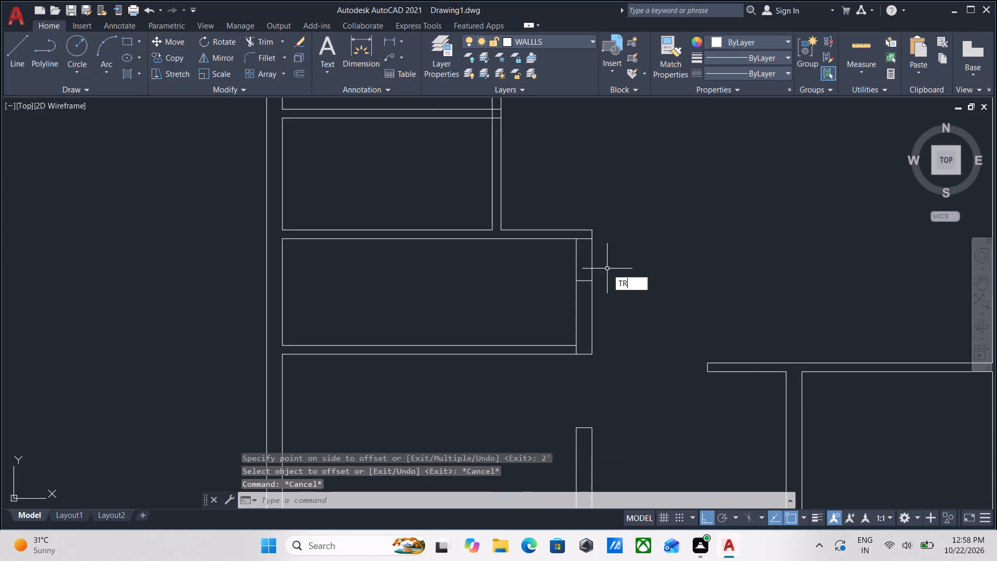
{"action": "key", "text": "Return"}
{"action": "left_click", "coordinate": [609, 261]}
{"action": "left_click", "coordinate": [528, 261]}
{"action": "key", "text": "Escape"}
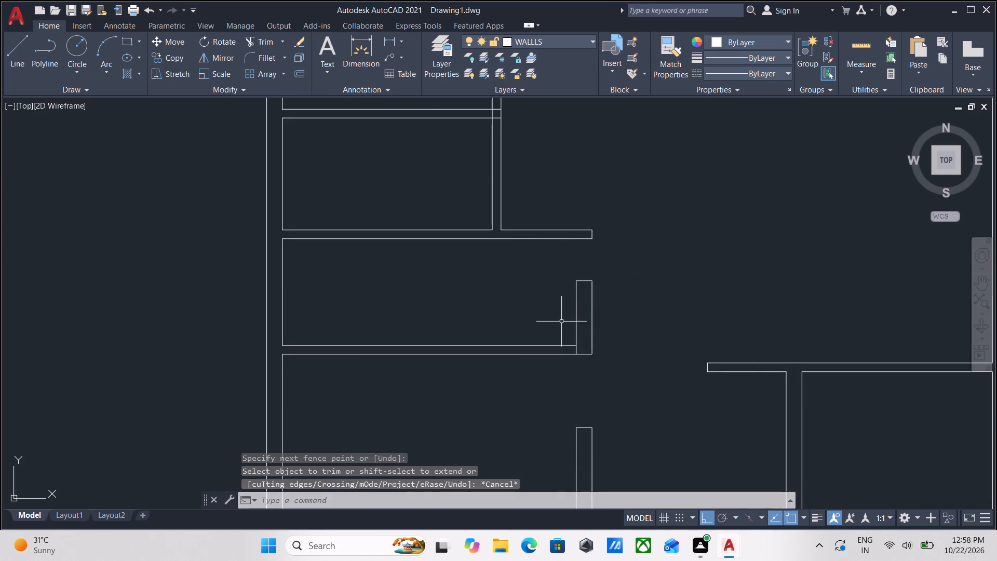
Trim the leftover wall-line segment across the junction of the narrow room's south wall and east wall.
{"action": "scroll", "coordinate": [569, 360], "scroll_direction": "up", "scroll_amount": 1}
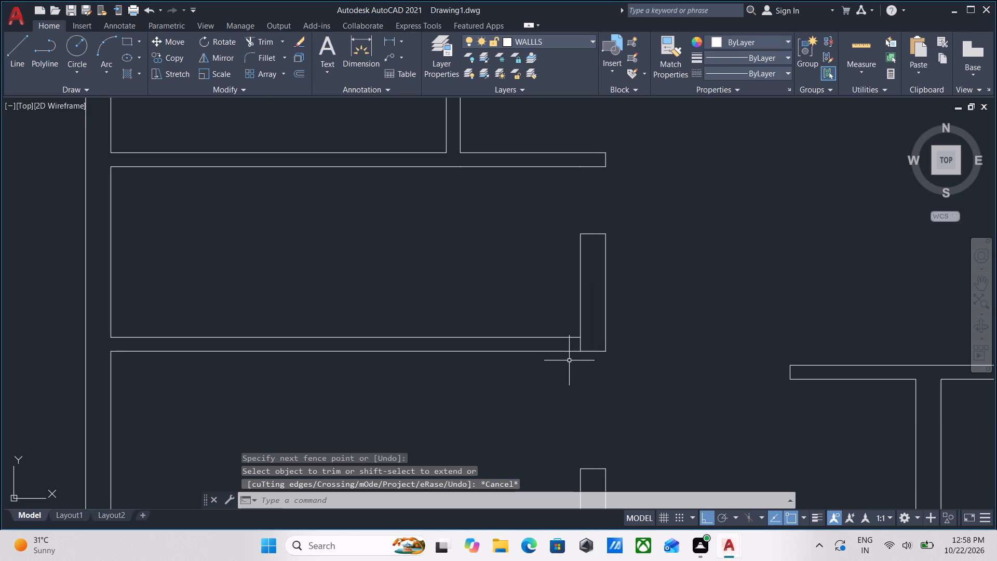
{"action": "type", "text": "TR"}
{"action": "key", "text": "Return"}
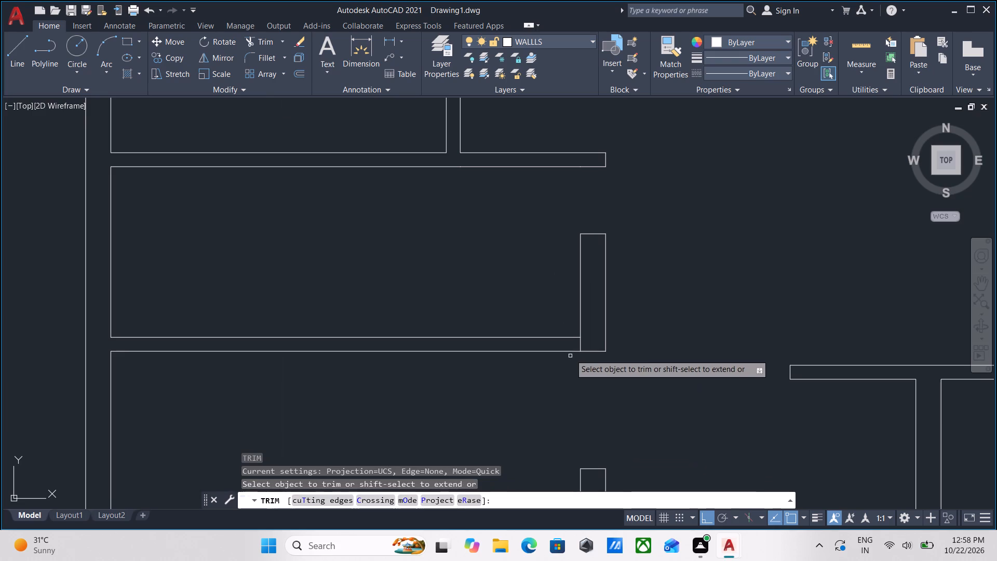
{"action": "scroll", "coordinate": [571, 353], "scroll_direction": "up", "scroll_amount": 2}
{"action": "left_click", "coordinate": [577, 331]}
{"action": "left_click", "coordinate": [621, 327]}
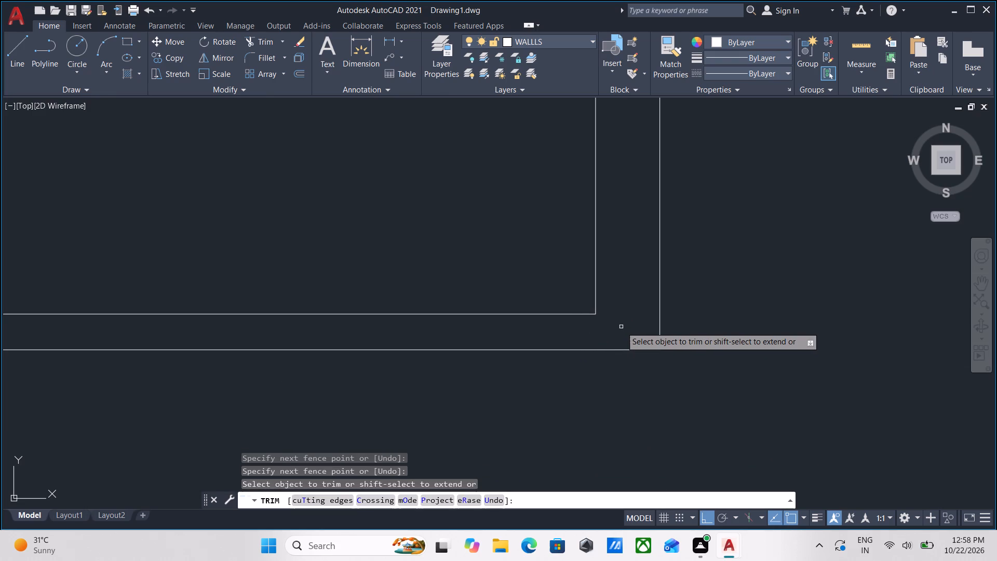
{"action": "key", "text": "Escape"}
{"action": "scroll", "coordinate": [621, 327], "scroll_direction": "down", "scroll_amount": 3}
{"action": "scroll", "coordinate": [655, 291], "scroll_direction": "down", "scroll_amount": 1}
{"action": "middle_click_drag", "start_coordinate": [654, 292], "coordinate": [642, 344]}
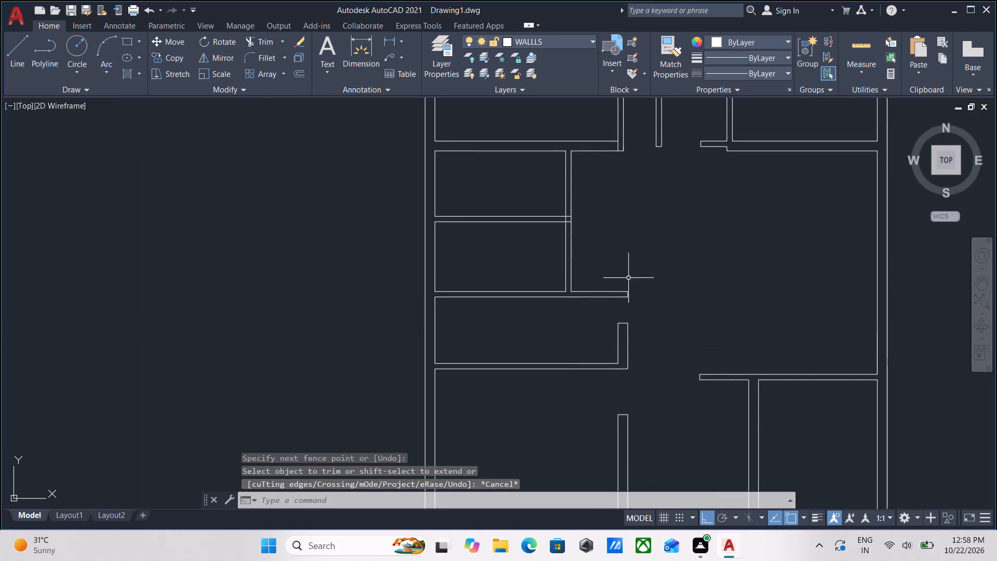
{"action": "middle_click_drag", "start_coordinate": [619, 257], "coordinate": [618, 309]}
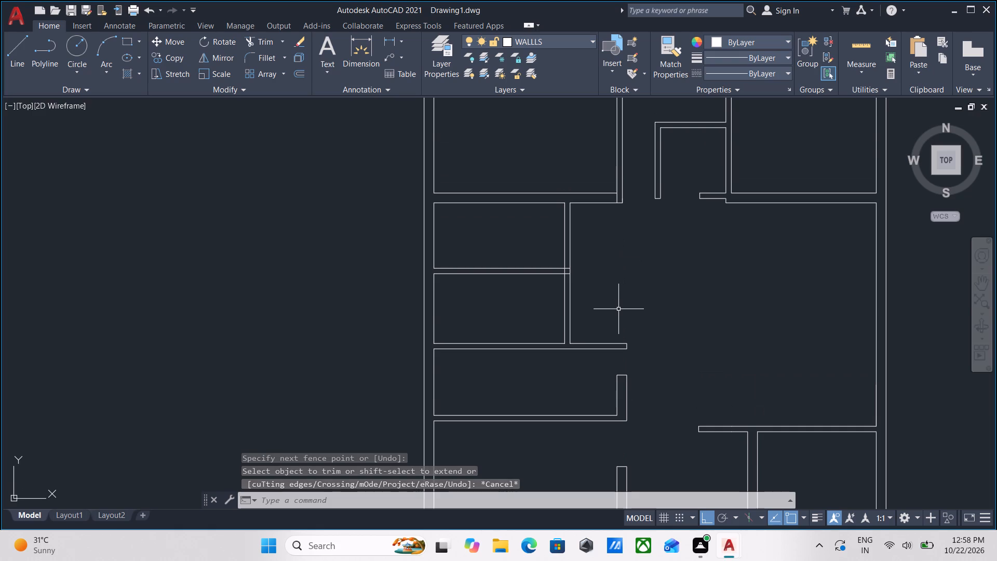
Examine the wall layout of the western rooms and central passage alongside the reference plan.
{"action": "scroll", "coordinate": [576, 332], "scroll_direction": "down", "scroll_amount": 1}
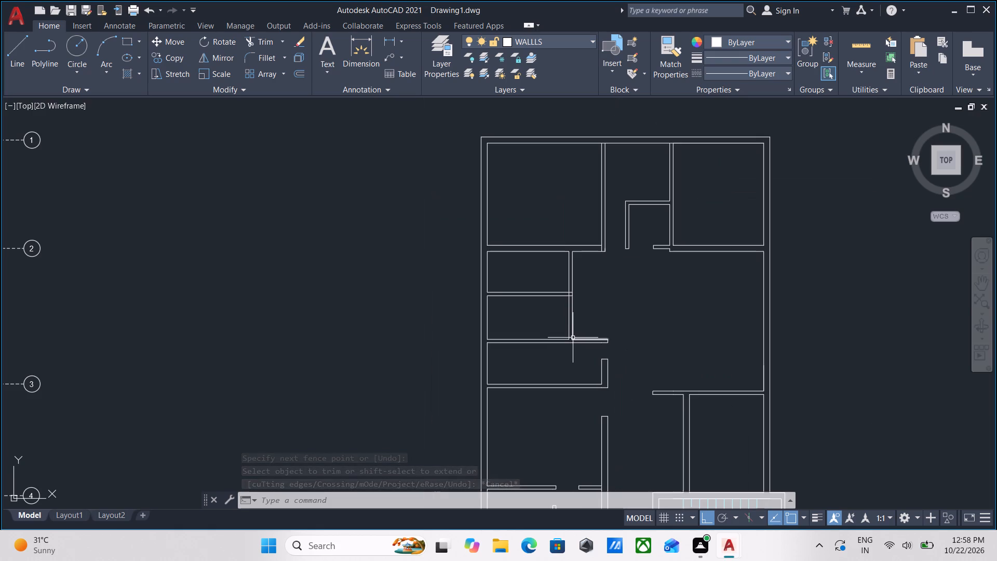
{"action": "scroll", "coordinate": [575, 330], "scroll_direction": "up", "scroll_amount": 2}
{"action": "scroll", "coordinate": [573, 325], "scroll_direction": "down", "scroll_amount": 1}
{"action": "middle_click_drag", "start_coordinate": [573, 325], "coordinate": [520, 348]}
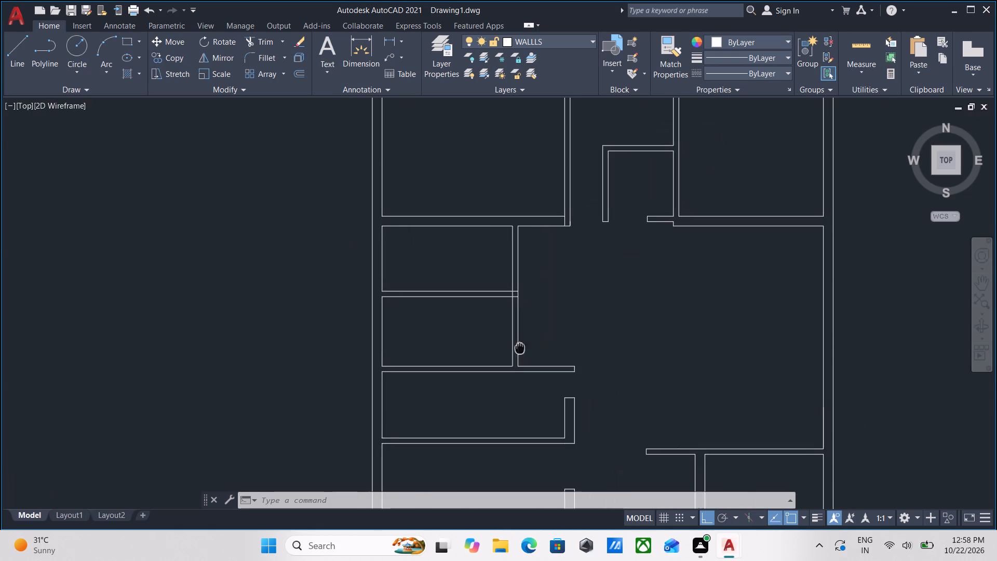
{"action": "middle_click_drag", "start_coordinate": [498, 328], "coordinate": [477, 343]}
{"action": "scroll", "coordinate": [498, 328], "scroll_direction": "down", "scroll_amount": 1}
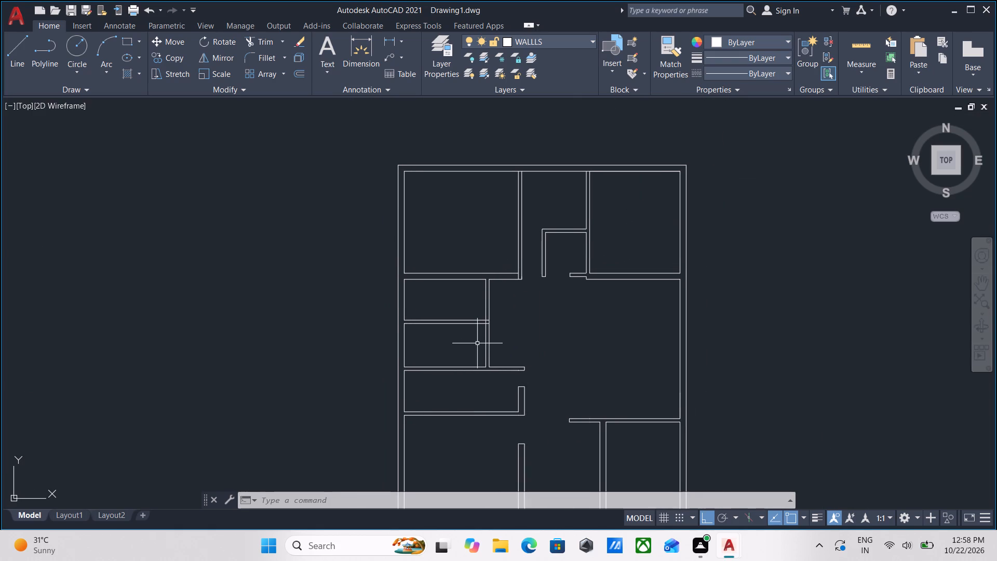
{"action": "scroll", "coordinate": [478, 374], "scroll_direction": "up", "scroll_amount": 2}
{"action": "scroll", "coordinate": [484, 330], "scroll_direction": "down", "scroll_amount": 1}
{"action": "middle_click_drag", "start_coordinate": [484, 330], "coordinate": [484, 338]}
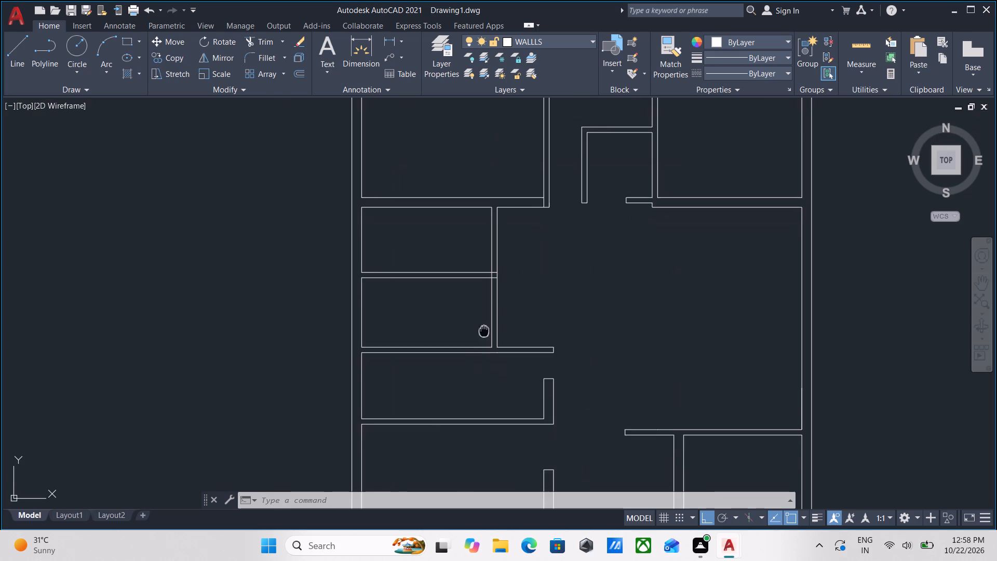
{"action": "middle_click_drag", "start_coordinate": [484, 338], "coordinate": [484, 354]}
{"action": "scroll", "coordinate": [584, 320], "scroll_direction": "down", "scroll_amount": 2}
{"action": "middle_click_drag", "start_coordinate": [584, 320], "coordinate": [582, 293]}
{"action": "middle_click_drag", "start_coordinate": [593, 407], "coordinate": [592, 398]}
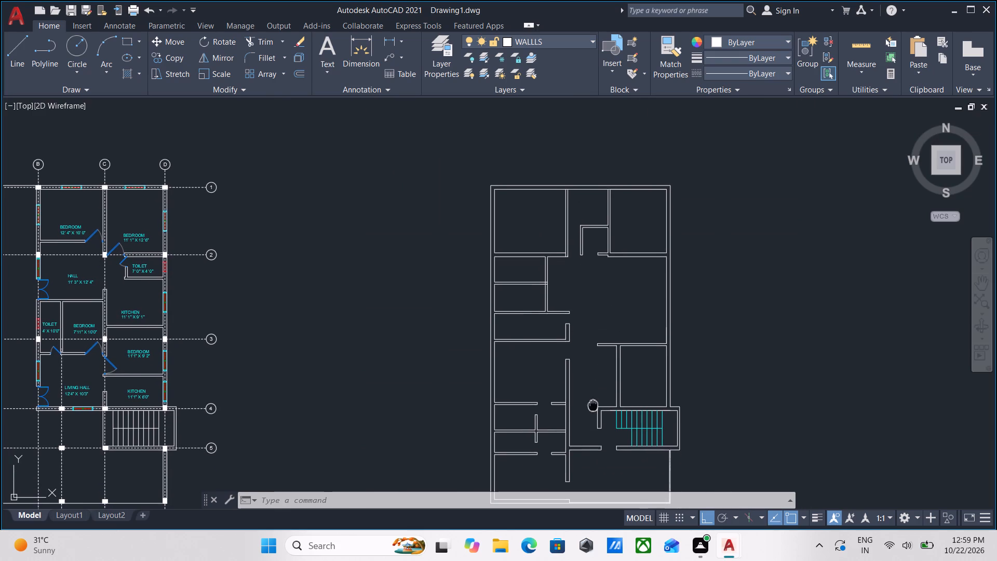
{"action": "middle_click_drag", "start_coordinate": [592, 398], "coordinate": [586, 360]}
{"action": "scroll", "coordinate": [544, 443], "scroll_direction": "up", "scroll_amount": 2}
{"action": "scroll", "coordinate": [544, 443], "scroll_direction": "down", "scroll_amount": 1}
{"action": "middle_click_drag", "start_coordinate": [544, 443], "coordinate": [543, 487]}
{"action": "scroll", "coordinate": [543, 487], "scroll_direction": "down", "scroll_amount": 1}
{"action": "middle_click_drag", "start_coordinate": [532, 366], "coordinate": [520, 430]}
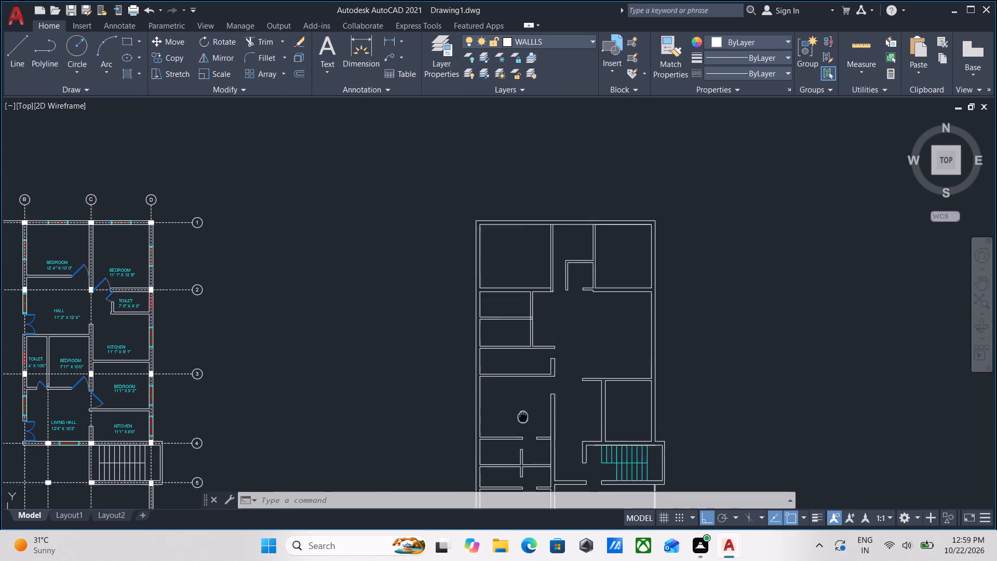
{"action": "middle_click_drag", "start_coordinate": [520, 430], "coordinate": [516, 447]}
{"action": "scroll", "coordinate": [535, 381], "scroll_direction": "up", "scroll_amount": 3}
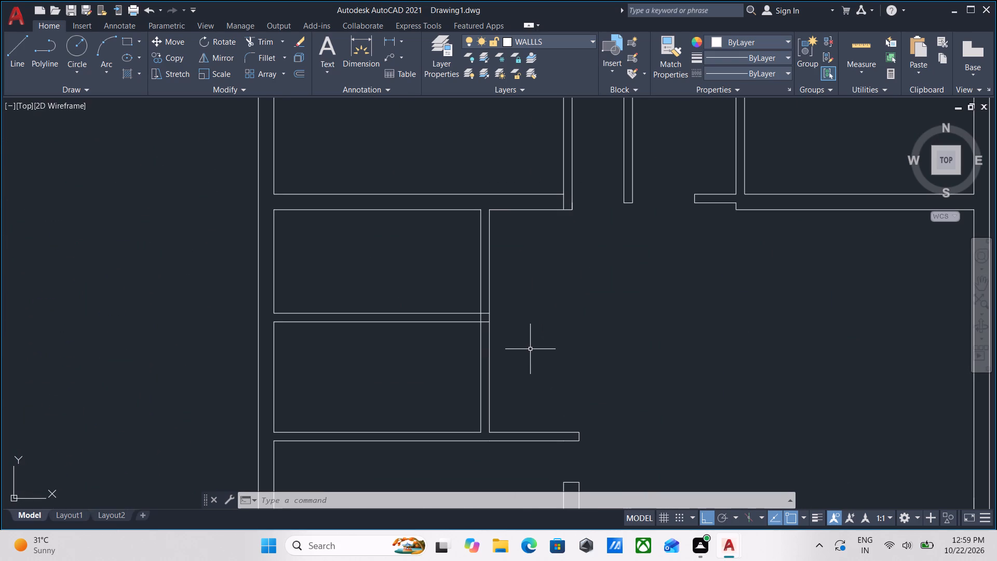
{"action": "scroll", "coordinate": [542, 382], "scroll_direction": "down", "scroll_amount": 1}
{"action": "middle_click_drag", "start_coordinate": [542, 382], "coordinate": [539, 339]}
{"action": "scroll", "coordinate": [553, 376], "scroll_direction": "down", "scroll_amount": 1}
{"action": "middle_click_drag", "start_coordinate": [551, 373], "coordinate": [540, 326]}
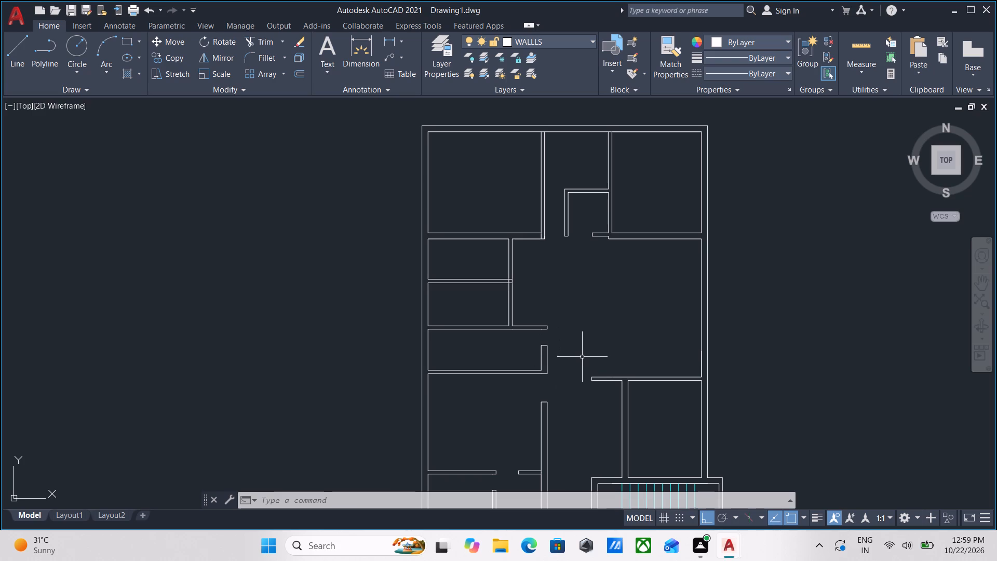
{"action": "middle_click_drag", "start_coordinate": [596, 354], "coordinate": [604, 403]}
{"action": "middle_click_drag", "start_coordinate": [538, 331], "coordinate": [537, 366]}
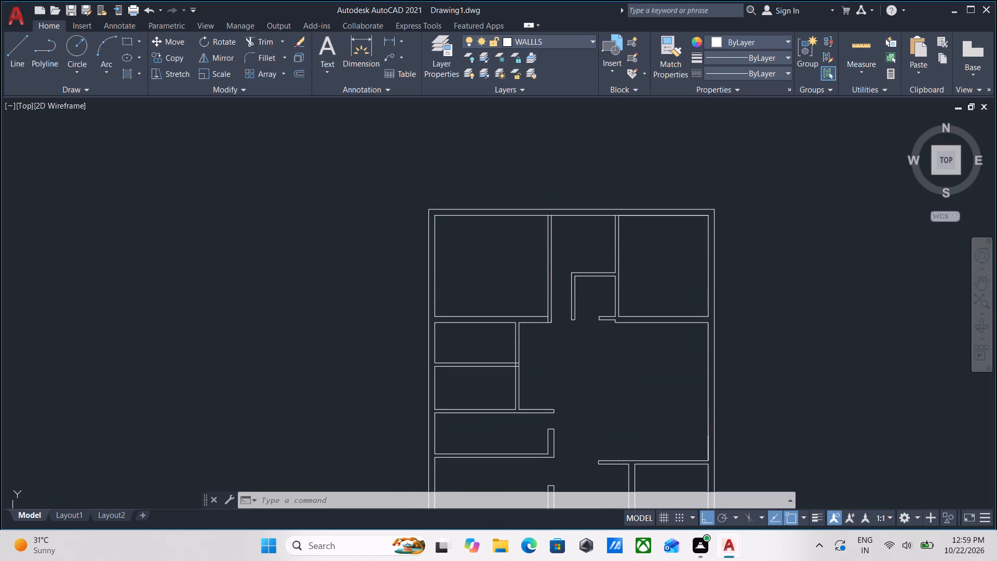
Draw a short line across the east wall of the northern small western room, just south of its north-east corner.
{"action": "scroll", "coordinate": [499, 330], "scroll_direction": "up", "scroll_amount": 2}
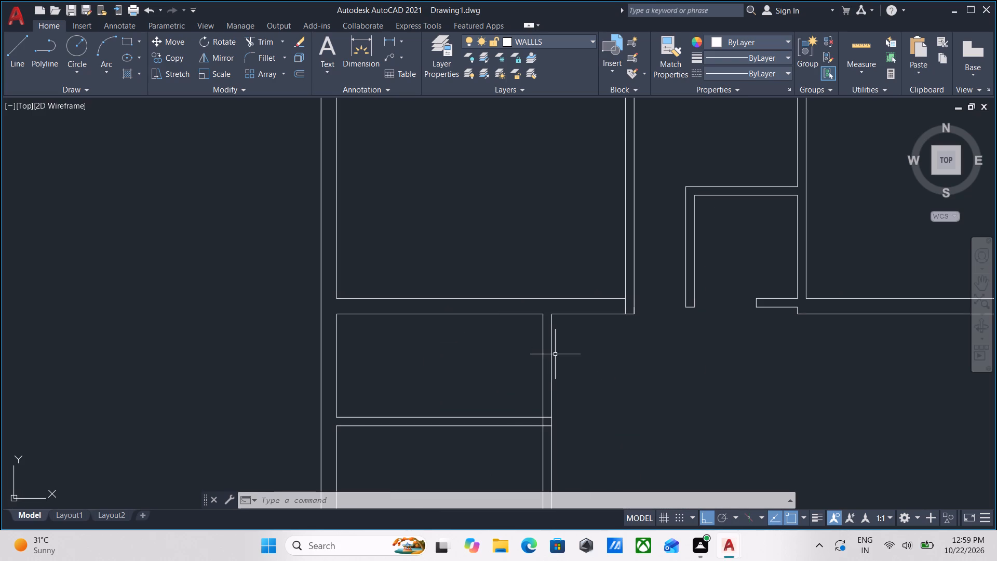
{"action": "key", "text": "l"}
{"action": "key", "text": "Return"}
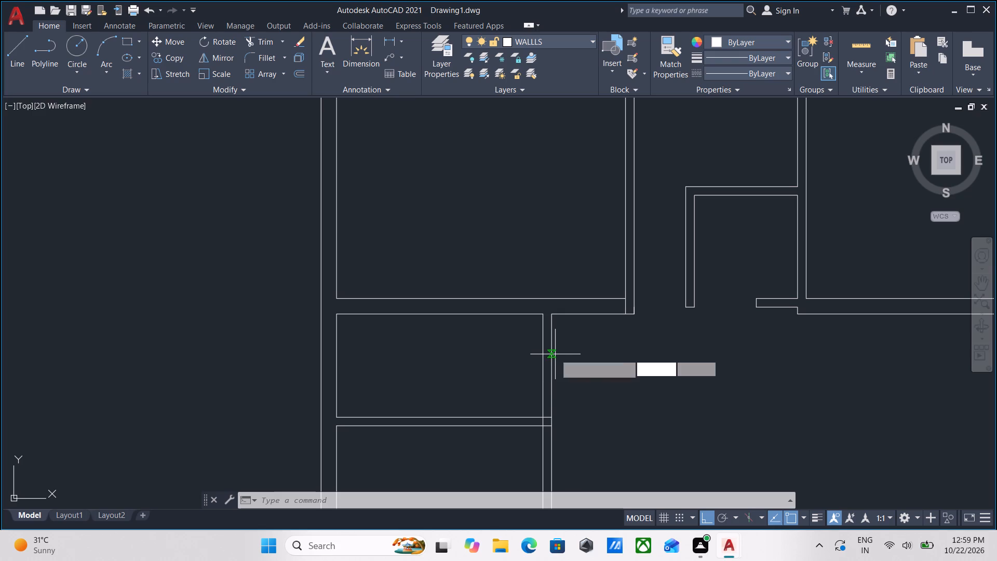
{"action": "scroll", "coordinate": [545, 343], "scroll_direction": "up", "scroll_amount": 1}
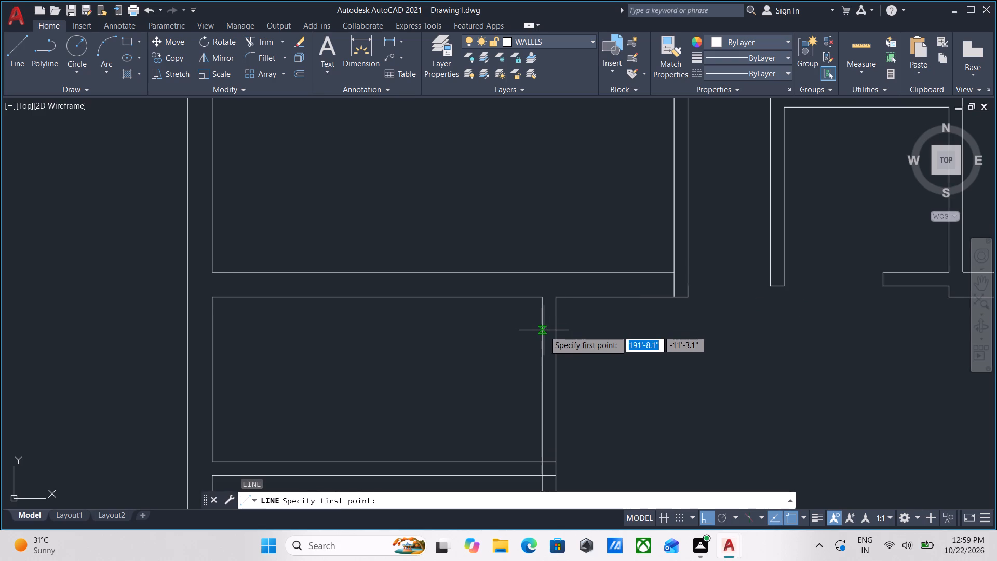
{"action": "left_click", "coordinate": [543, 340]}
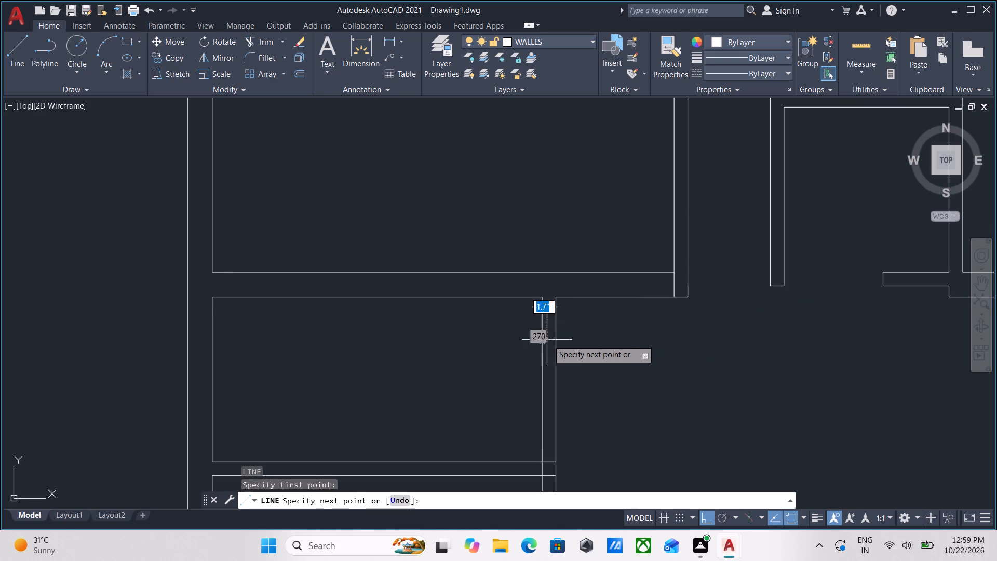
{"action": "left_click", "coordinate": [559, 340]}
{"action": "key", "text": "Escape"}
Offset the short cross line in the northern small room's east wall 2' south, down the wall.
{"action": "scroll", "coordinate": [560, 340], "scroll_direction": "up", "scroll_amount": 2}
{"action": "left_click_drag", "start_coordinate": [536, 362], "coordinate": [535, 349]}
{"action": "left_click", "coordinate": [528, 324]}
{"action": "key", "text": "o"}
{"action": "key", "text": "Return"}
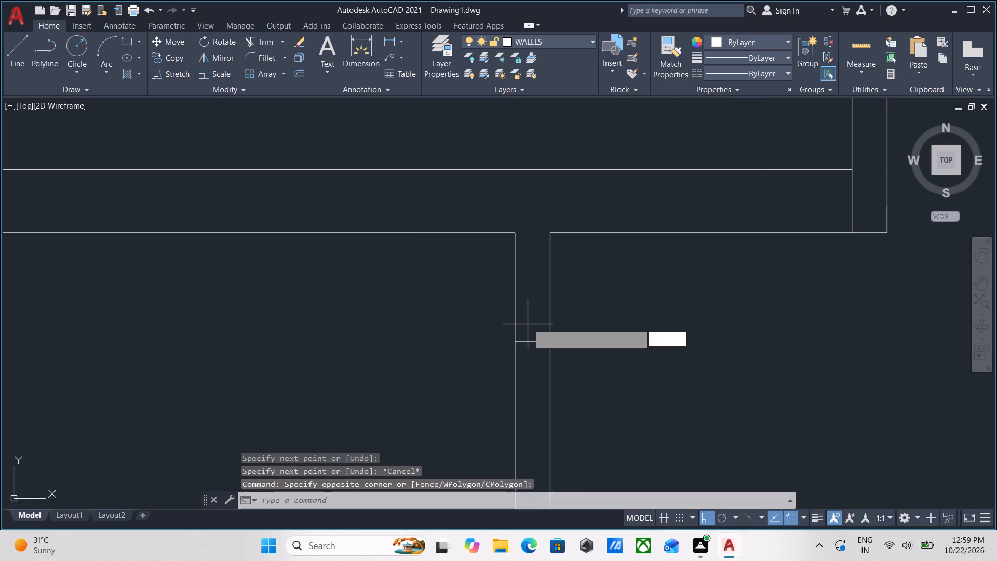
{"action": "left_click", "coordinate": [532, 341]}
{"action": "left_click", "coordinate": [535, 415]}
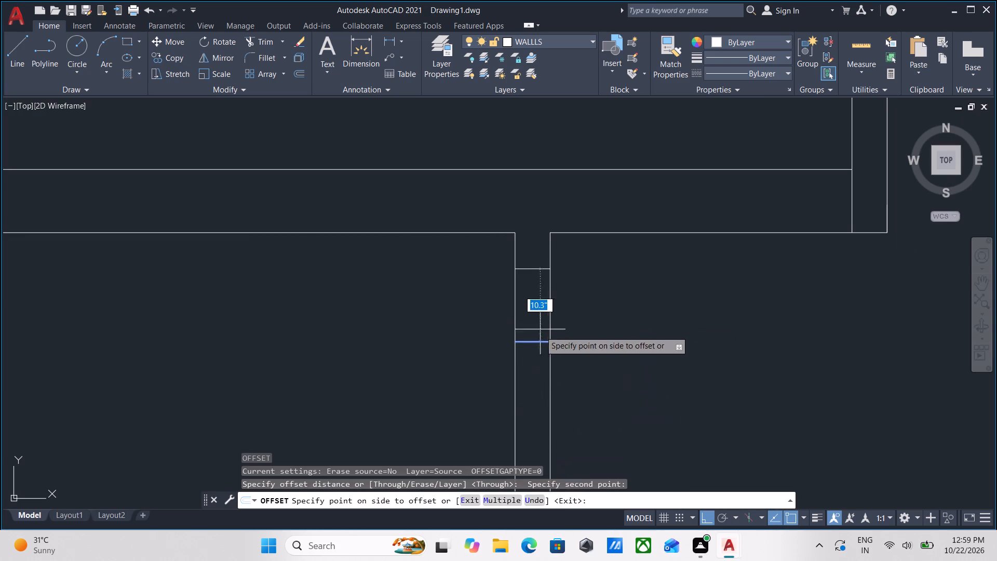
{"action": "middle_click_drag", "start_coordinate": [535, 426], "coordinate": [542, 339]}
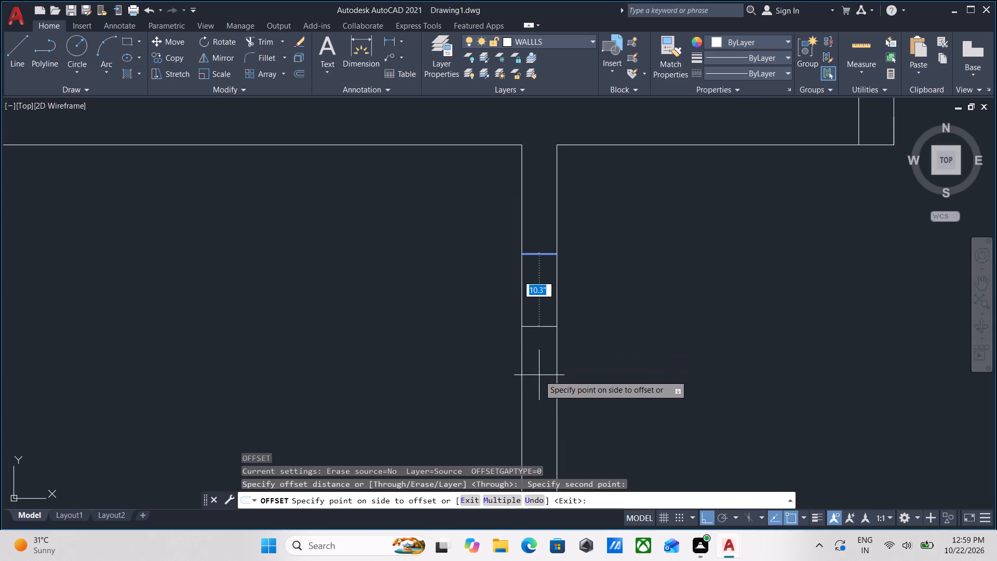
{"action": "type", "text": "2'"}
{"action": "key", "text": "Return"}
{"action": "scroll", "coordinate": [547, 369], "scroll_direction": "down", "scroll_amount": 2}
{"action": "middle_click_drag", "start_coordinate": [547, 369], "coordinate": [553, 321]}
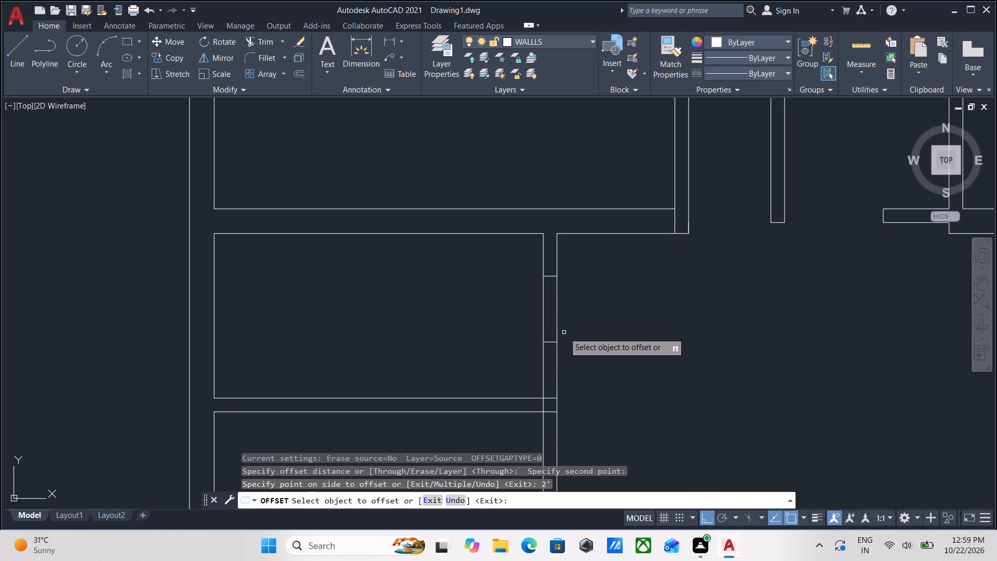
{"action": "key", "text": "Escape"}
Trim both lines of the northern small room's east wall between the two cross lines to open a doorway.
{"action": "type", "text": "TR"}
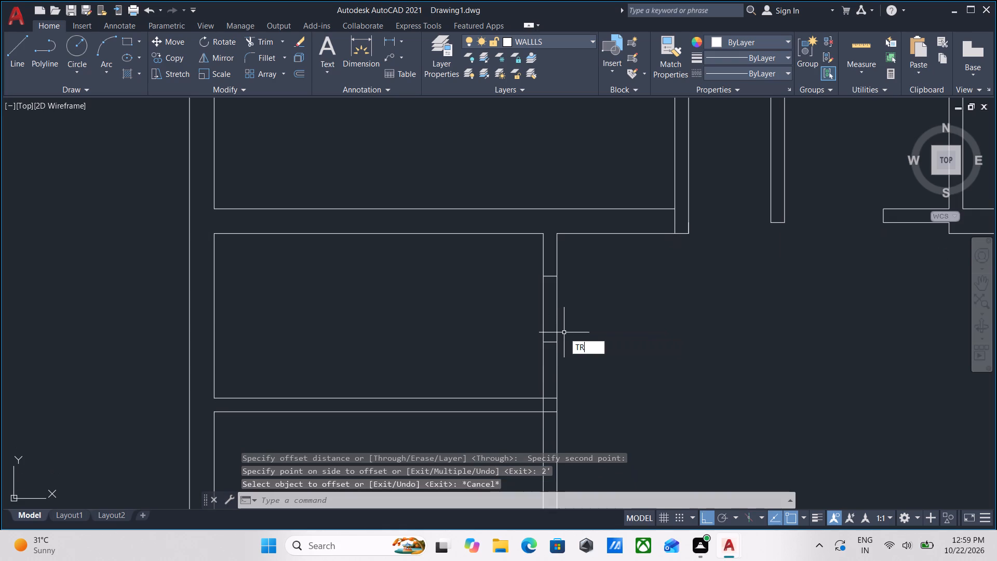
{"action": "key", "text": "Return"}
{"action": "left_click", "coordinate": [574, 314]}
{"action": "left_click", "coordinate": [513, 314]}
{"action": "key", "text": "Escape"}
Draw a short line across the foot of the southern small room's east wall, starting from the room's inner south-east corner.
{"action": "scroll", "coordinate": [575, 320], "scroll_direction": "down", "scroll_amount": 2}
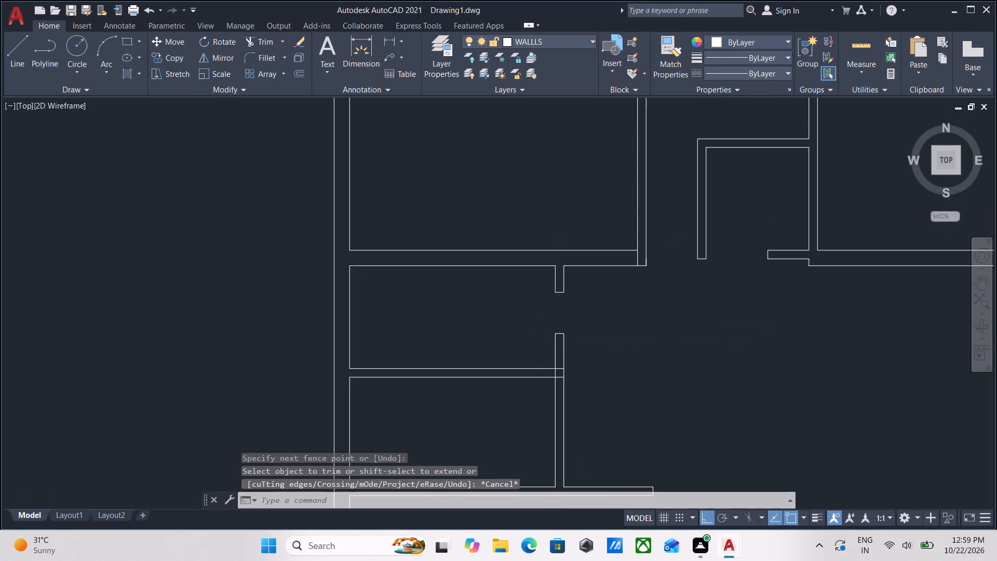
{"action": "middle_click_drag", "start_coordinate": [575, 320], "coordinate": [579, 293]}
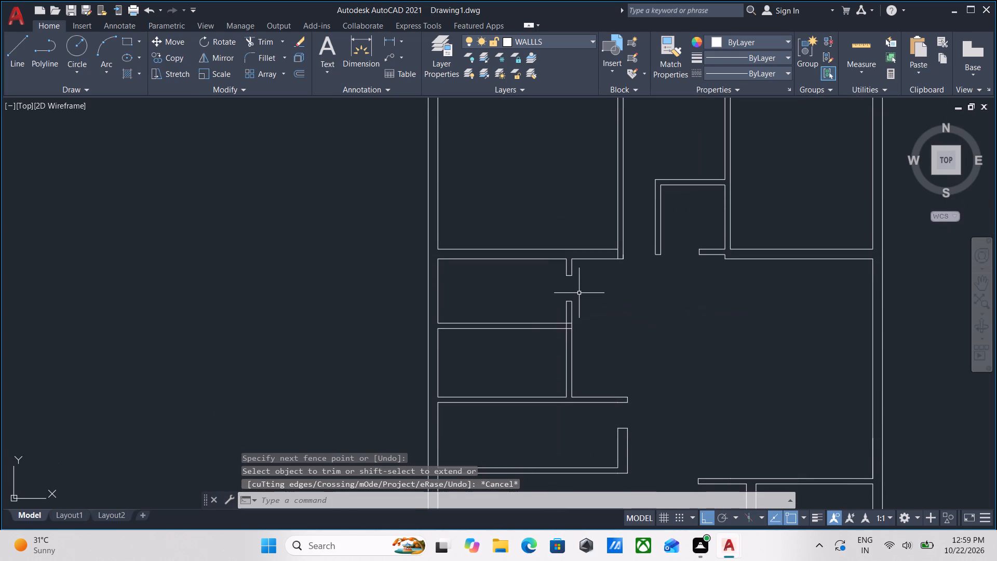
{"action": "scroll", "coordinate": [574, 402], "scroll_direction": "up", "scroll_amount": 1}
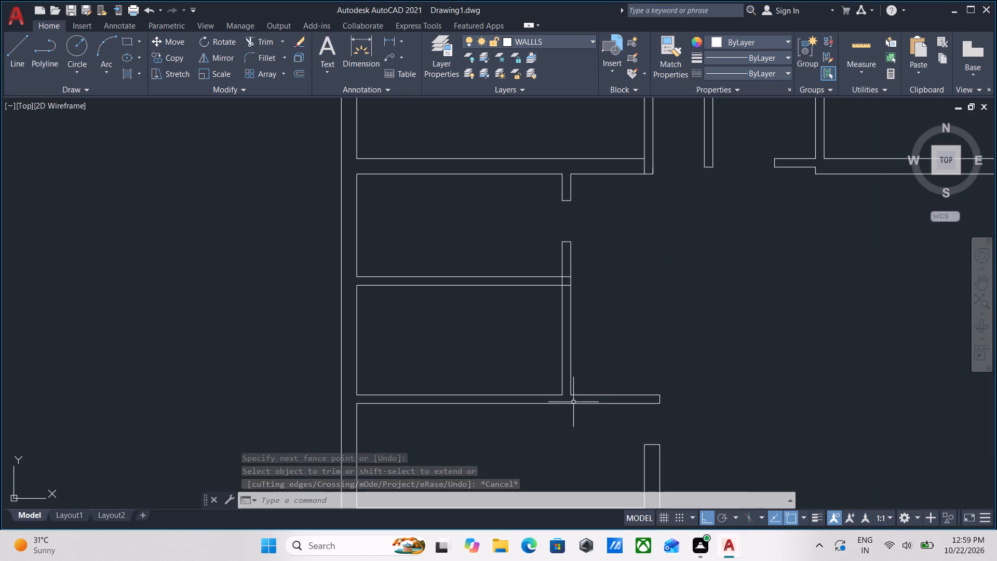
{"action": "scroll", "coordinate": [557, 296], "scroll_direction": "up", "scroll_amount": 2}
{"action": "scroll", "coordinate": [577, 295], "scroll_direction": "down", "scroll_amount": 2}
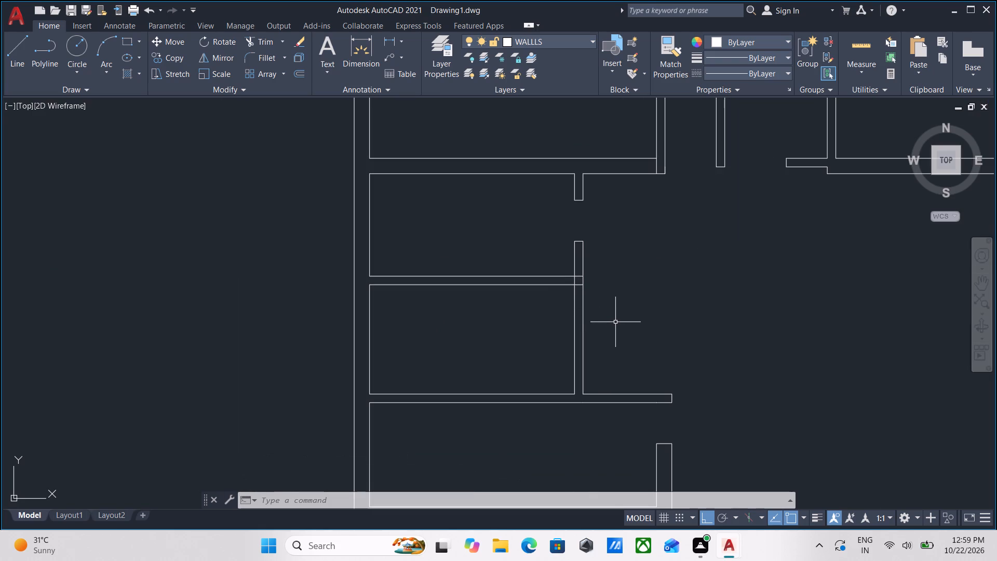
{"action": "scroll", "coordinate": [627, 332], "scroll_direction": "down", "scroll_amount": 1}
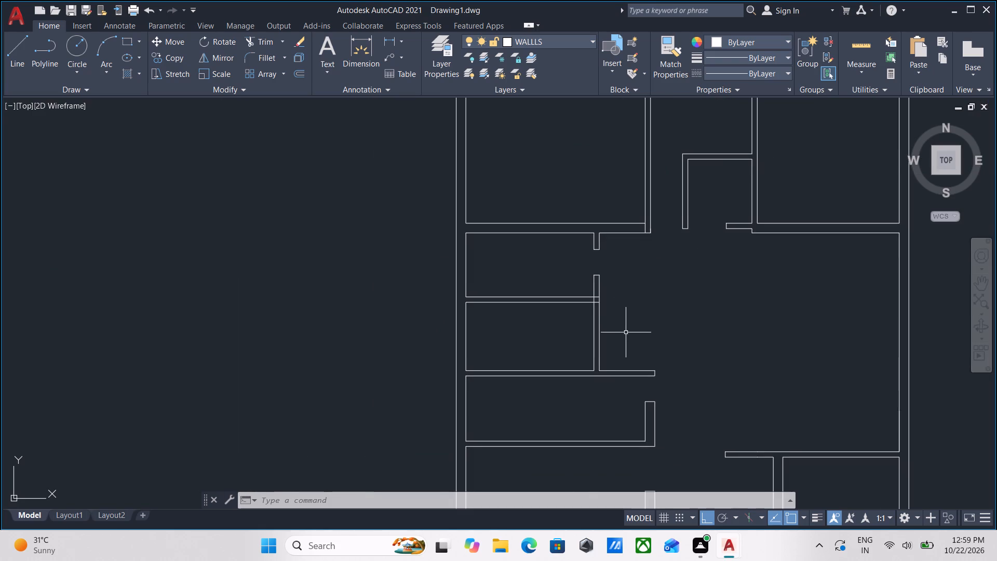
{"action": "middle_click_drag", "start_coordinate": [626, 332], "coordinate": [617, 349]}
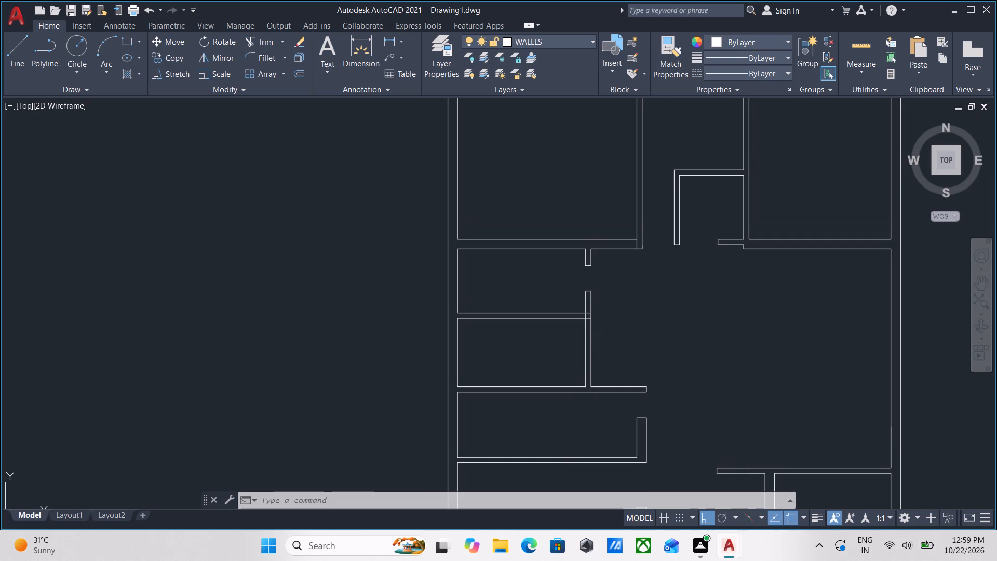
{"action": "key", "text": "l"}
{"action": "key", "text": "Return"}
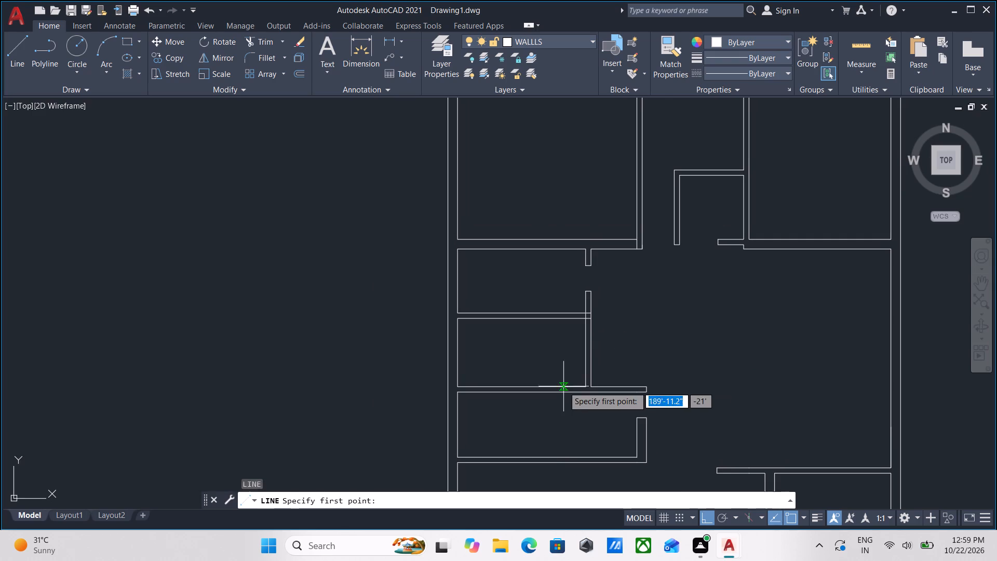
{"action": "scroll", "coordinate": [563, 387], "scroll_direction": "up", "scroll_amount": 2}
{"action": "scroll", "coordinate": [623, 399], "scroll_direction": "up", "scroll_amount": 1}
{"action": "left_click", "coordinate": [616, 384]}
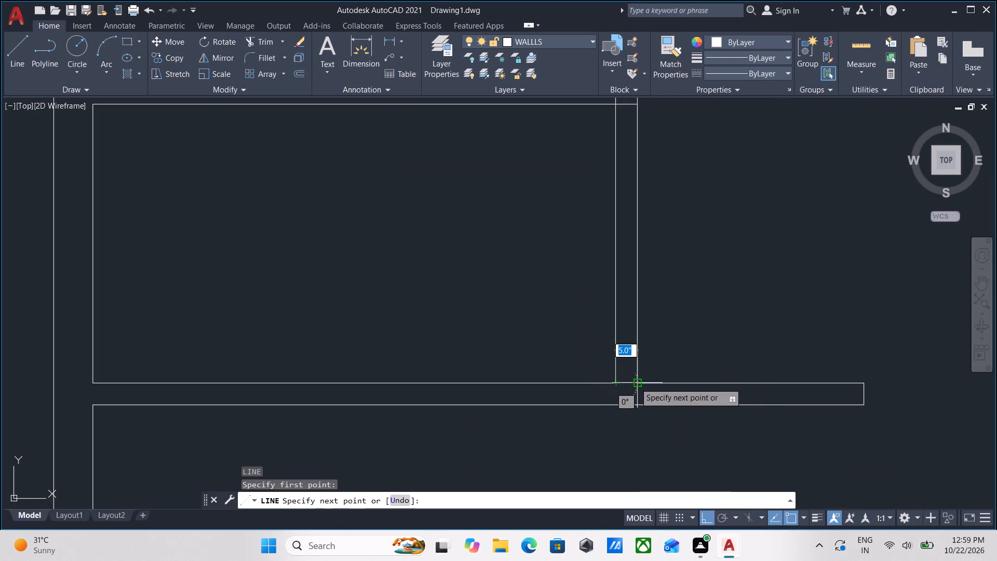
{"action": "left_click", "coordinate": [637, 383]}
{"action": "key", "text": "Escape"}
Offset the short cross line at the foot of the southern small room's east wall 2' north, up the wall.
{"action": "scroll", "coordinate": [630, 388], "scroll_direction": "up", "scroll_amount": 2}
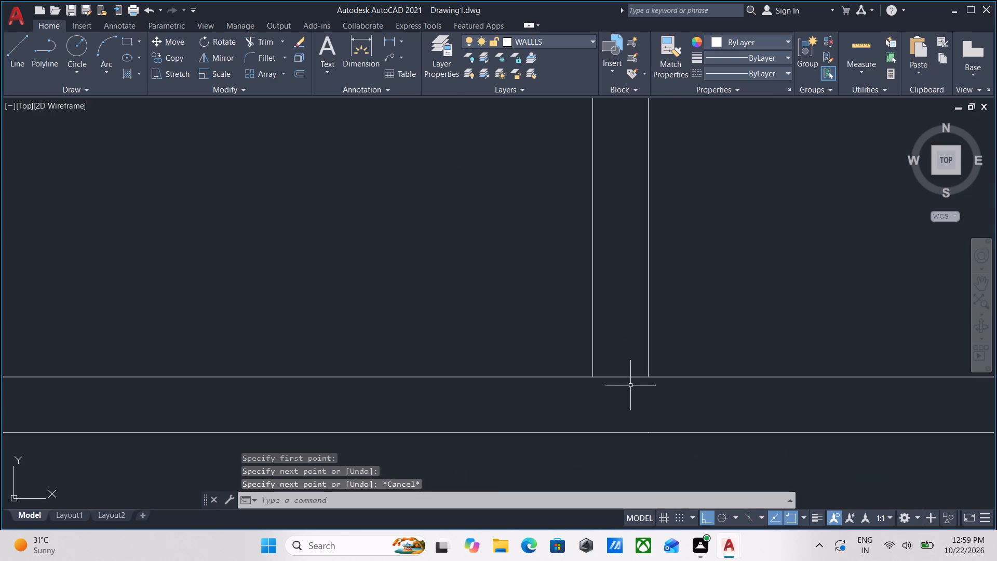
{"action": "left_click_drag", "start_coordinate": [630, 385], "coordinate": [625, 369]}
{"action": "left_click", "coordinate": [614, 345]}
{"action": "key", "text": "o"}
{"action": "key", "text": "Return"}
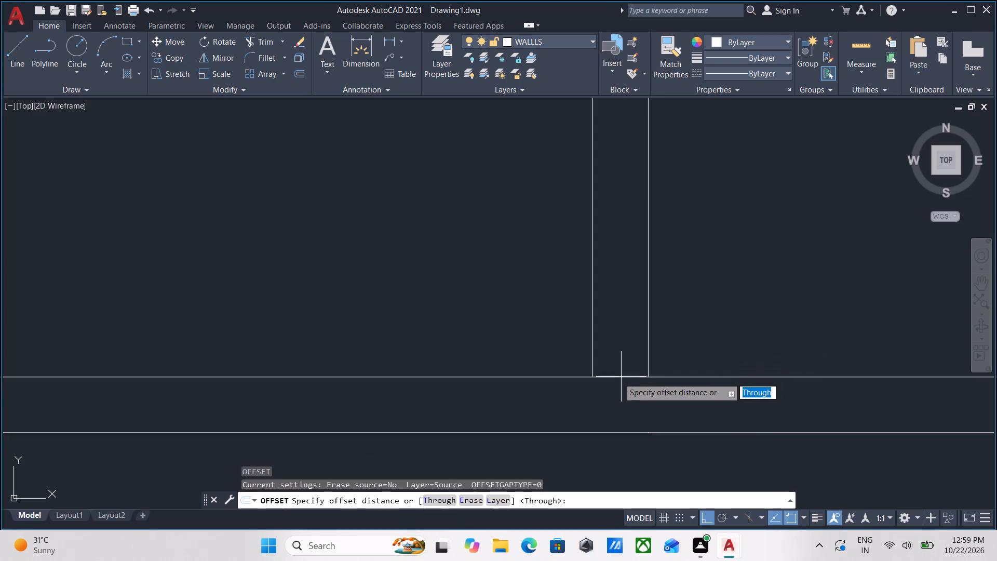
{"action": "left_click", "coordinate": [618, 378]}
{"action": "left_click", "coordinate": [624, 305]}
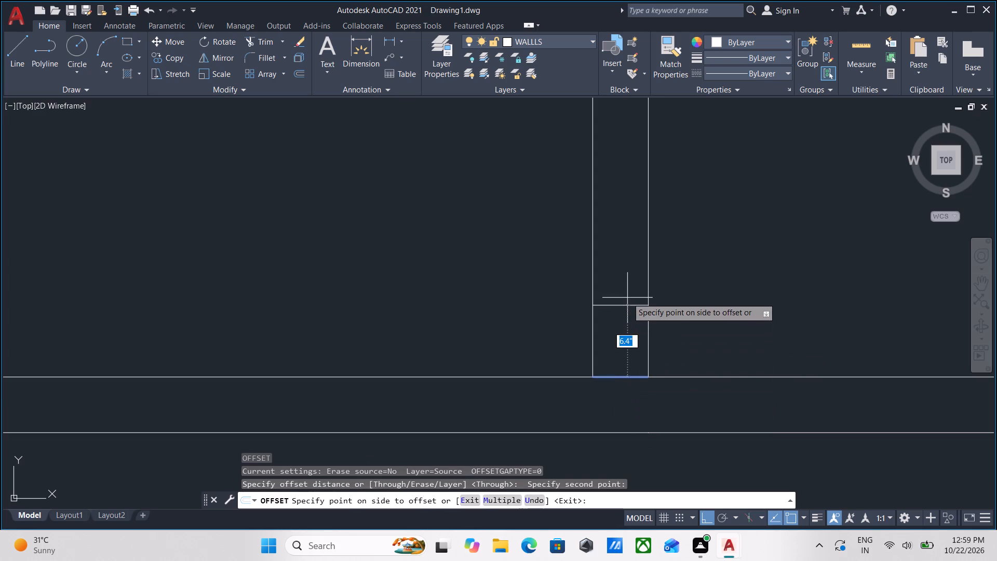
{"action": "middle_click_drag", "start_coordinate": [624, 300], "coordinate": [610, 365]}
{"action": "type", "text": "2'"}
{"action": "key", "text": "Return"}
{"action": "scroll", "coordinate": [618, 295], "scroll_direction": "down", "scroll_amount": 3}
{"action": "middle_click_drag", "start_coordinate": [652, 297], "coordinate": [655, 349]}
{"action": "key", "text": "Escape"}
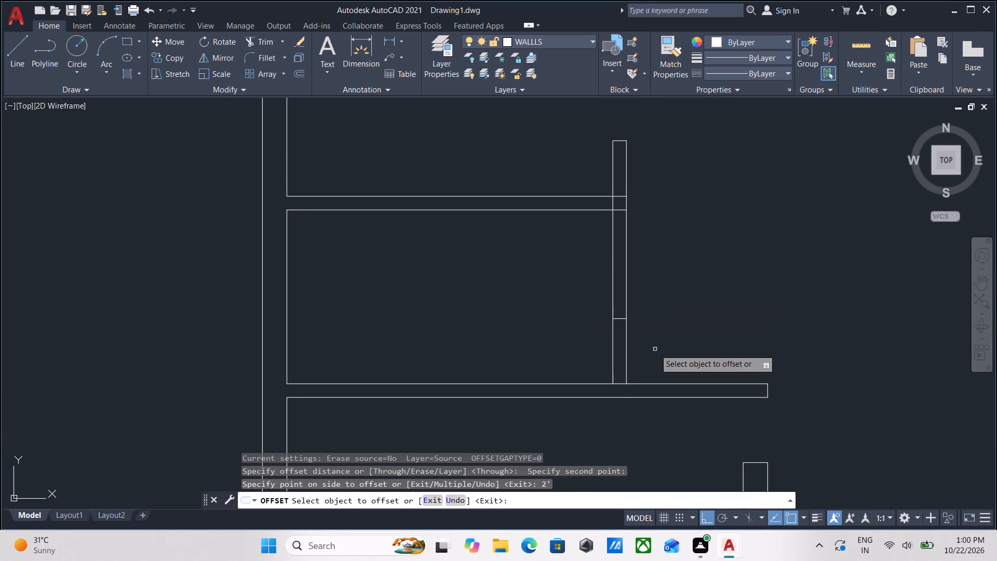
{"action": "type", "text": "TR"}
{"action": "key", "text": "Return"}
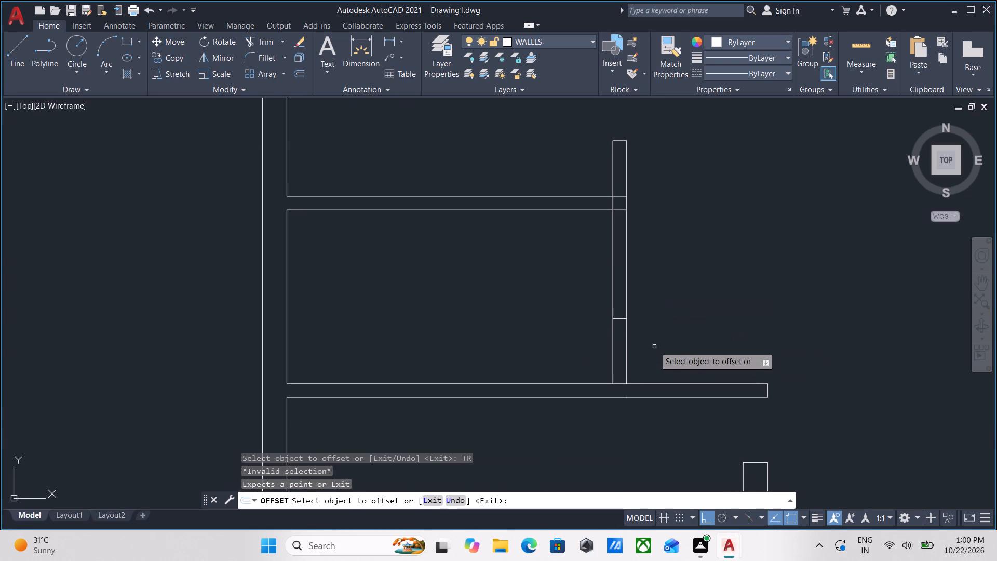
{"action": "left_click", "coordinate": [649, 345]}
{"action": "key", "text": "Escape"}
Trim both lines of the southern small room's east wall below the offset cross line to open a doorway.
{"action": "type", "text": "TR"}
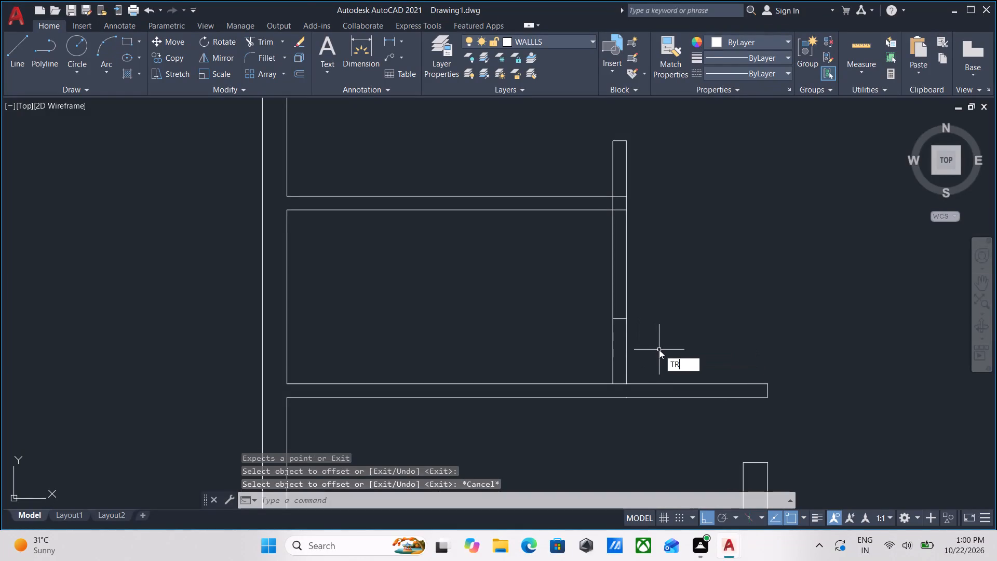
{"action": "key", "text": "Return"}
{"action": "left_click", "coordinate": [659, 350]}
{"action": "left_click", "coordinate": [564, 350]}
{"action": "key", "text": "Escape"}
Trim the overlapping wall lines where the partition between the two small western rooms meets their east wall.
{"action": "scroll", "coordinate": [589, 333], "scroll_direction": "down", "scroll_amount": 2}
{"action": "middle_click_drag", "start_coordinate": [589, 333], "coordinate": [591, 384]}
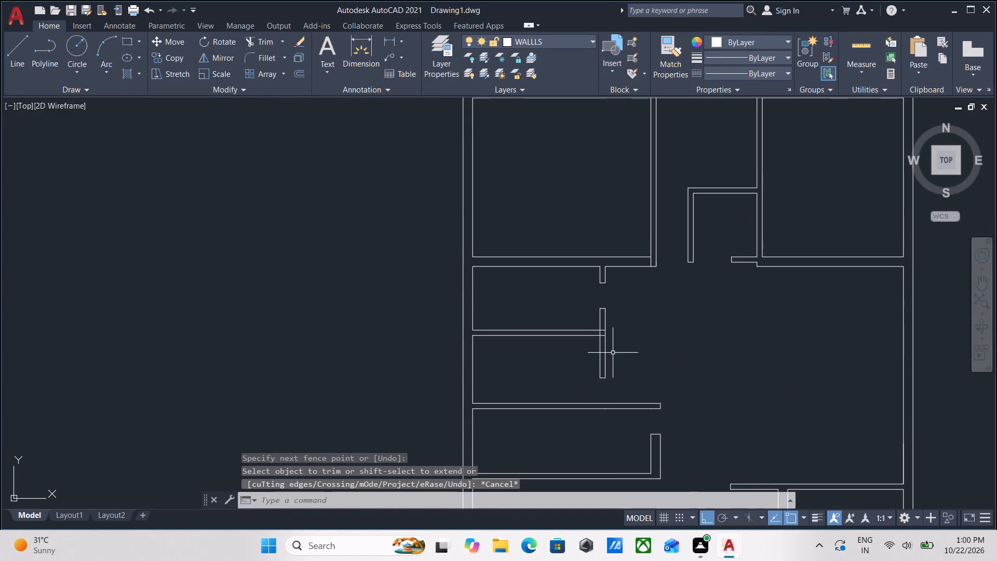
{"action": "scroll", "coordinate": [613, 352], "scroll_direction": "up", "scroll_amount": 2}
{"action": "scroll", "coordinate": [578, 318], "scroll_direction": "up", "scroll_amount": 1}
{"action": "middle_click_drag", "start_coordinate": [578, 329], "coordinate": [578, 351]}
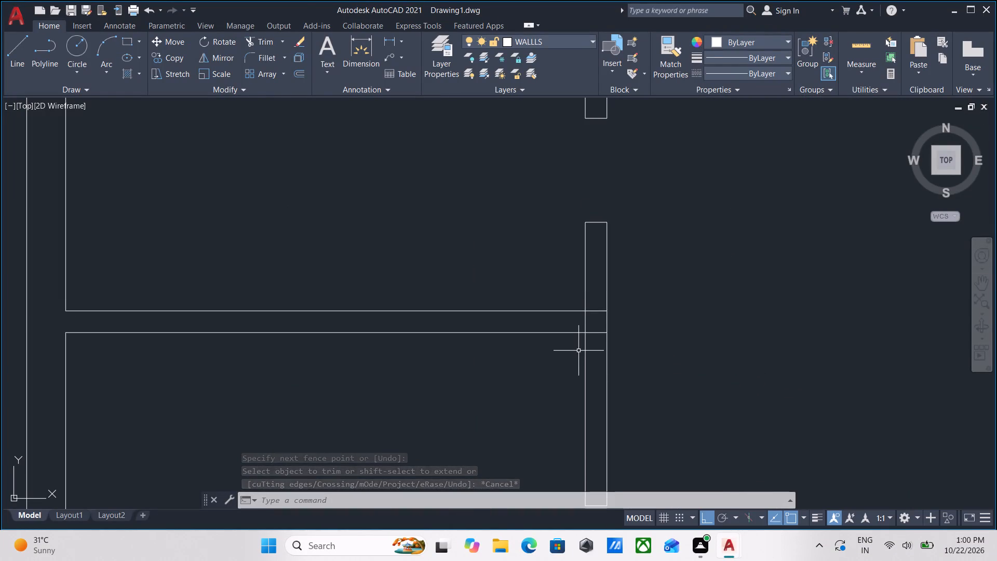
{"action": "type", "text": "TR"}
{"action": "key", "text": "Return"}
{"action": "scroll", "coordinate": [590, 350], "scroll_direction": "up", "scroll_amount": 2}
{"action": "left_click", "coordinate": [603, 339]}
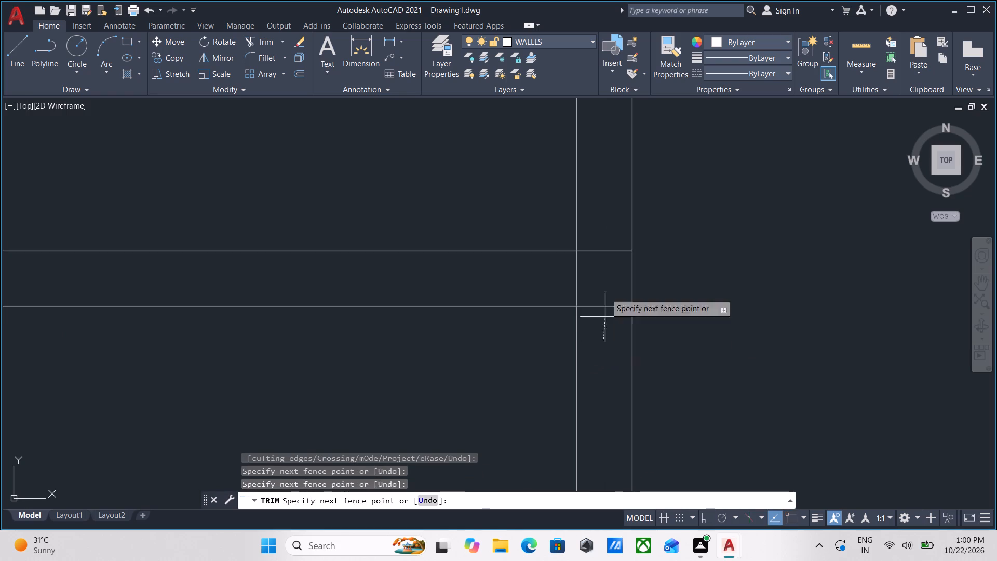
{"action": "left_click", "coordinate": [605, 194]}
{"action": "left_click", "coordinate": [585, 272]}
{"action": "left_click", "coordinate": [542, 271]}
Examine the whole plan's walls and door openings, from the south rooms and staircase up to the northern rooms.
{"action": "scroll", "coordinate": [543, 270], "scroll_direction": "down", "scroll_amount": 6}
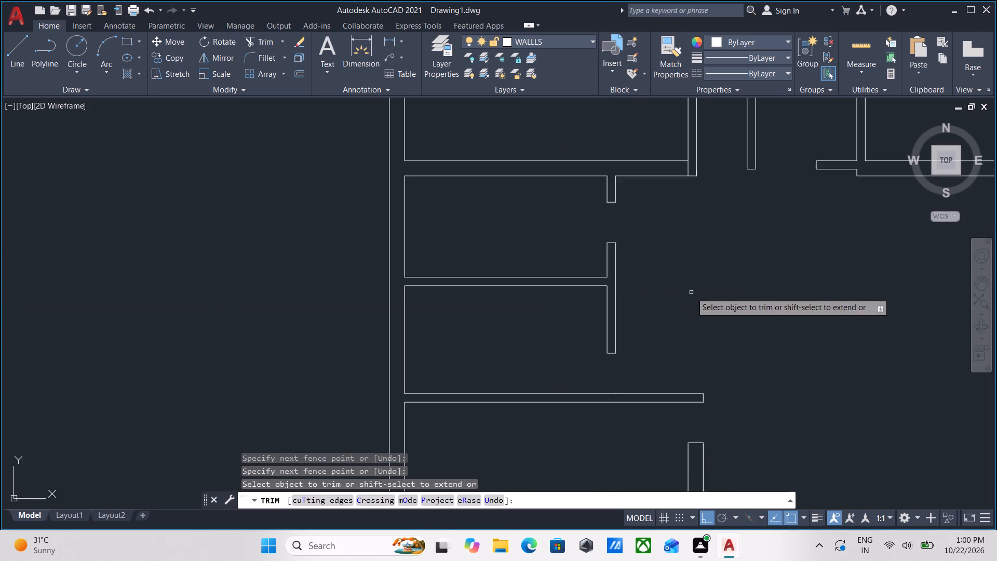
{"action": "scroll", "coordinate": [691, 292], "scroll_direction": "down", "scroll_amount": 1}
{"action": "middle_click_drag", "start_coordinate": [691, 292], "coordinate": [562, 284]}
{"action": "scroll", "coordinate": [558, 247], "scroll_direction": "up", "scroll_amount": 2}
{"action": "scroll", "coordinate": [635, 275], "scroll_direction": "down", "scroll_amount": 1}
{"action": "middle_click_drag", "start_coordinate": [635, 275], "coordinate": [569, 271]}
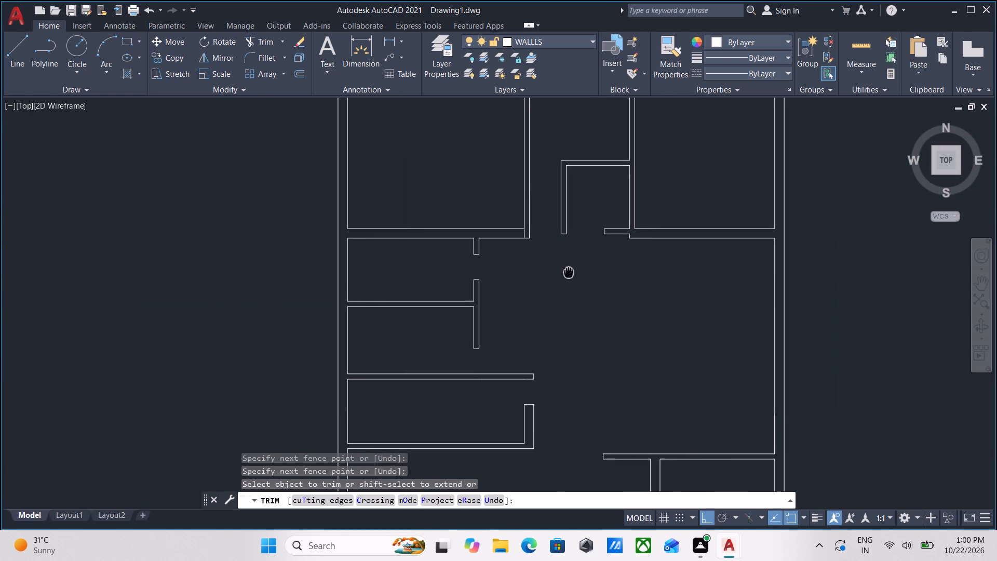
{"action": "scroll", "coordinate": [581, 279], "scroll_direction": "down", "scroll_amount": 3}
{"action": "middle_click_drag", "start_coordinate": [582, 280], "coordinate": [581, 268]}
{"action": "scroll", "coordinate": [592, 385], "scroll_direction": "up", "scroll_amount": 3}
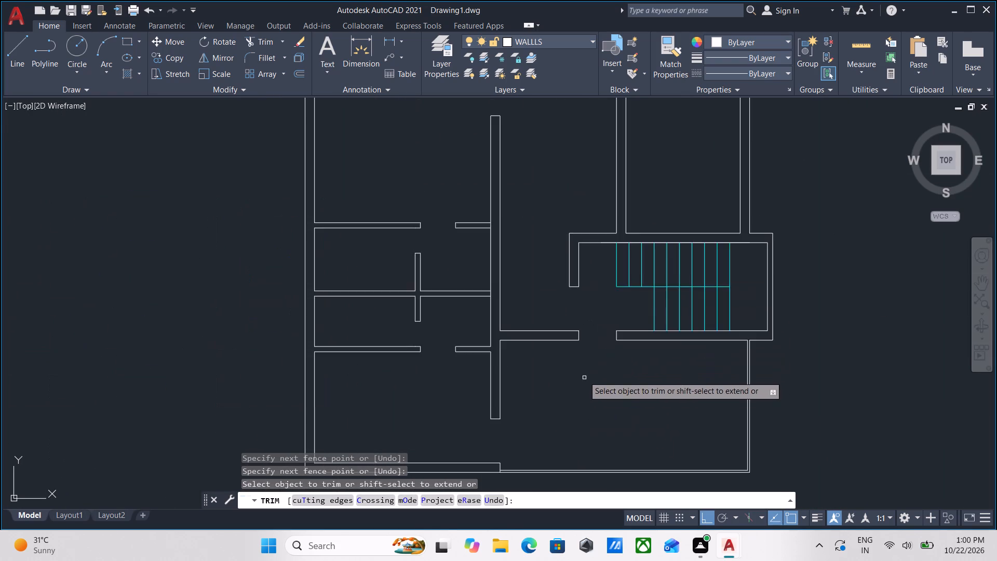
{"action": "scroll", "coordinate": [584, 375], "scroll_direction": "down", "scroll_amount": 1}
{"action": "middle_click_drag", "start_coordinate": [584, 375], "coordinate": [570, 319]}
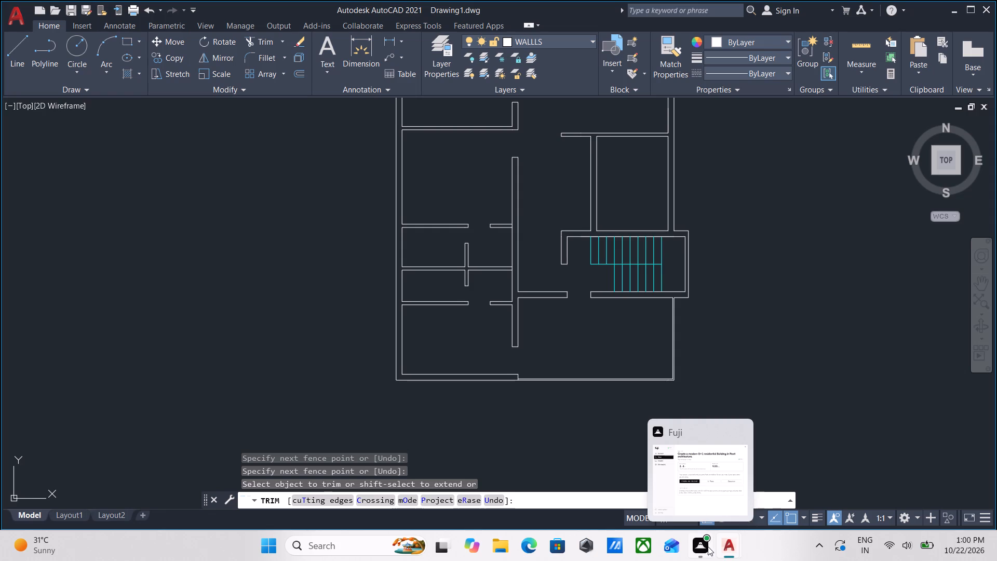
{"action": "key", "text": "Escape"}
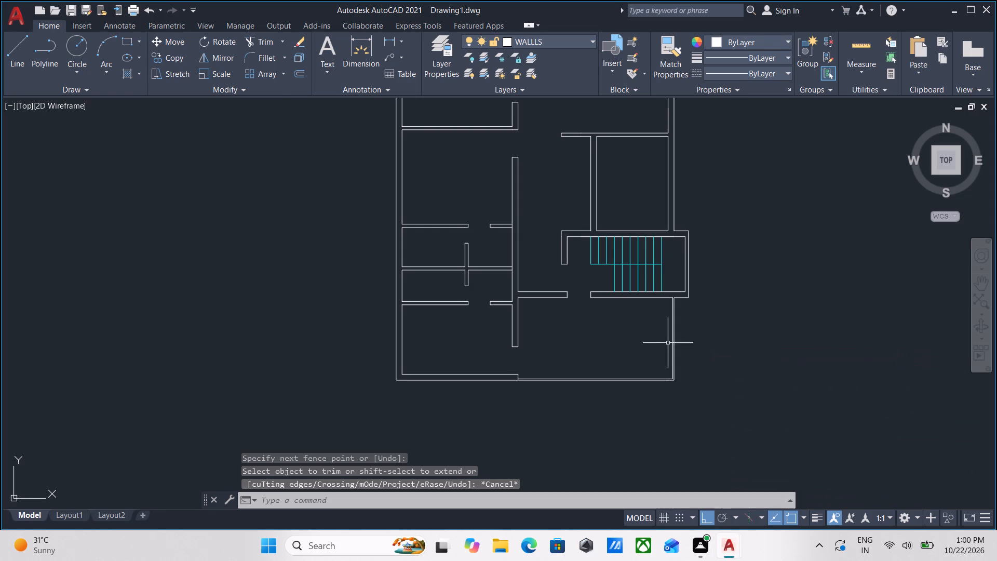
{"action": "scroll", "coordinate": [602, 329], "scroll_direction": "up", "scroll_amount": 1}
{"action": "scroll", "coordinate": [604, 322], "scroll_direction": "down", "scroll_amount": 1}
{"action": "middle_click_drag", "start_coordinate": [604, 322], "coordinate": [578, 346]}
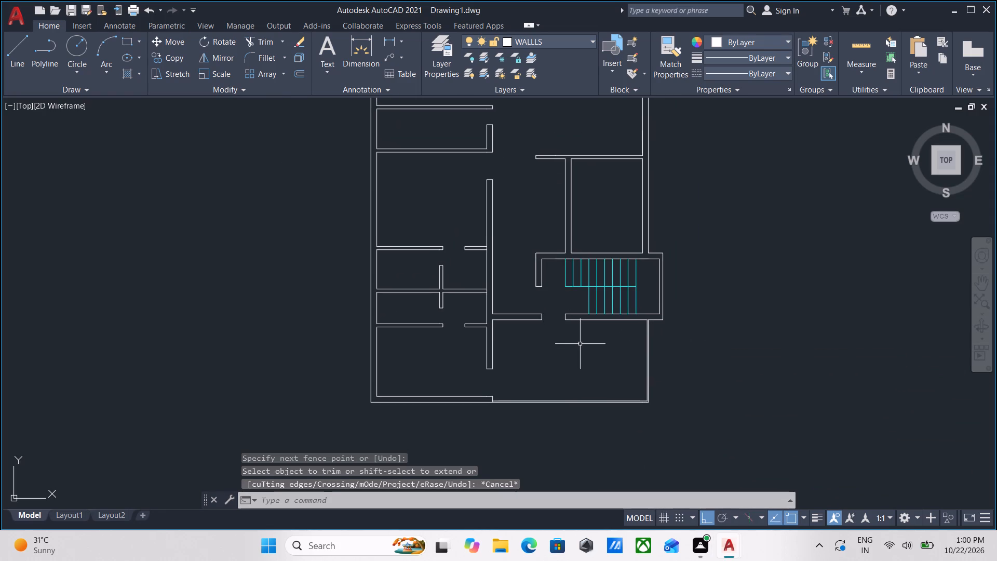
{"action": "scroll", "coordinate": [566, 328], "scroll_direction": "up", "scroll_amount": 1}
{"action": "middle_click_drag", "start_coordinate": [567, 328], "coordinate": [567, 372]}
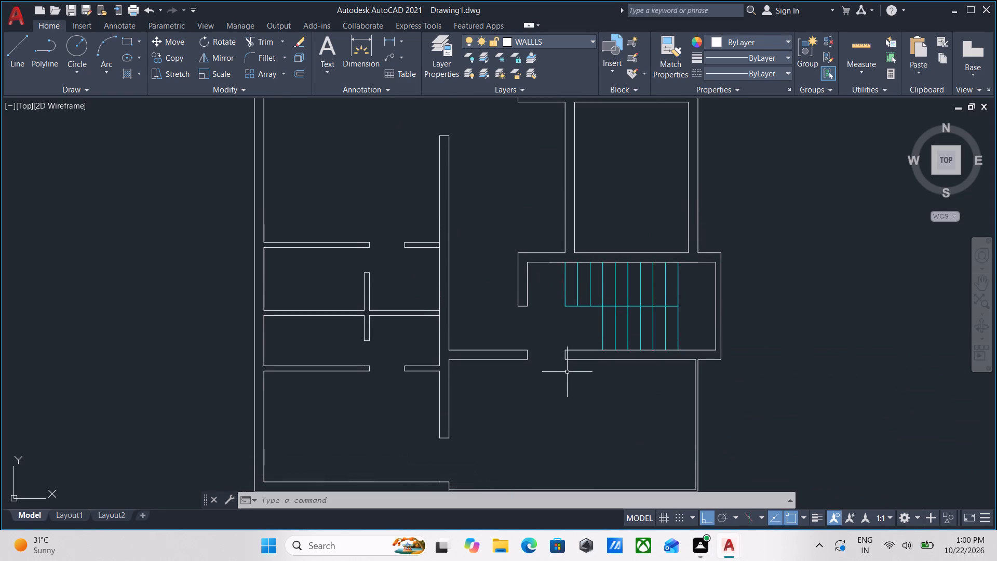
{"action": "scroll", "coordinate": [585, 289], "scroll_direction": "up", "scroll_amount": 1}
{"action": "scroll", "coordinate": [492, 317], "scroll_direction": "down", "scroll_amount": 1}
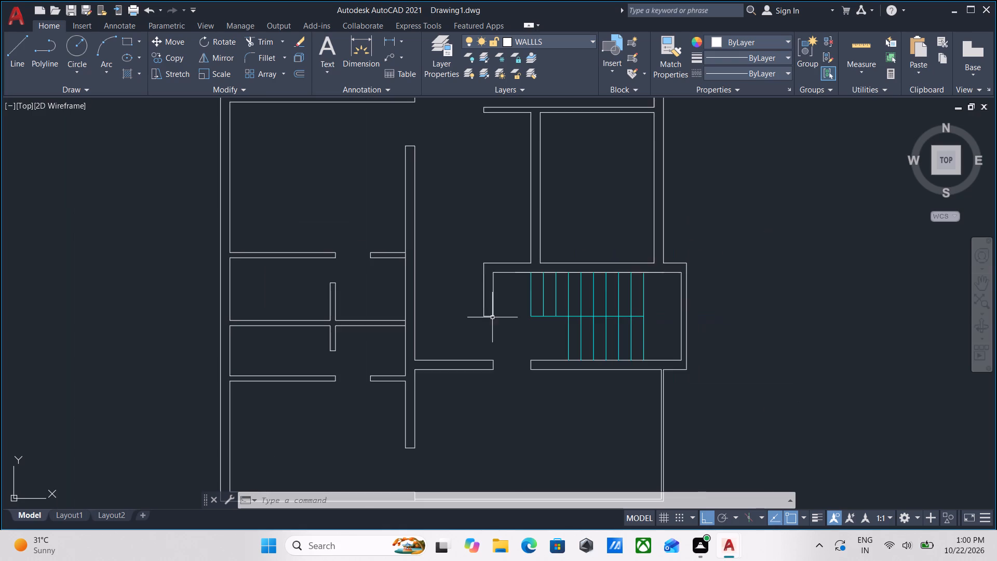
{"action": "middle_click_drag", "start_coordinate": [493, 328], "coordinate": [503, 368]}
{"action": "middle_click_drag", "start_coordinate": [487, 320], "coordinate": [492, 375]}
{"action": "middle_click_drag", "start_coordinate": [502, 305], "coordinate": [502, 341]}
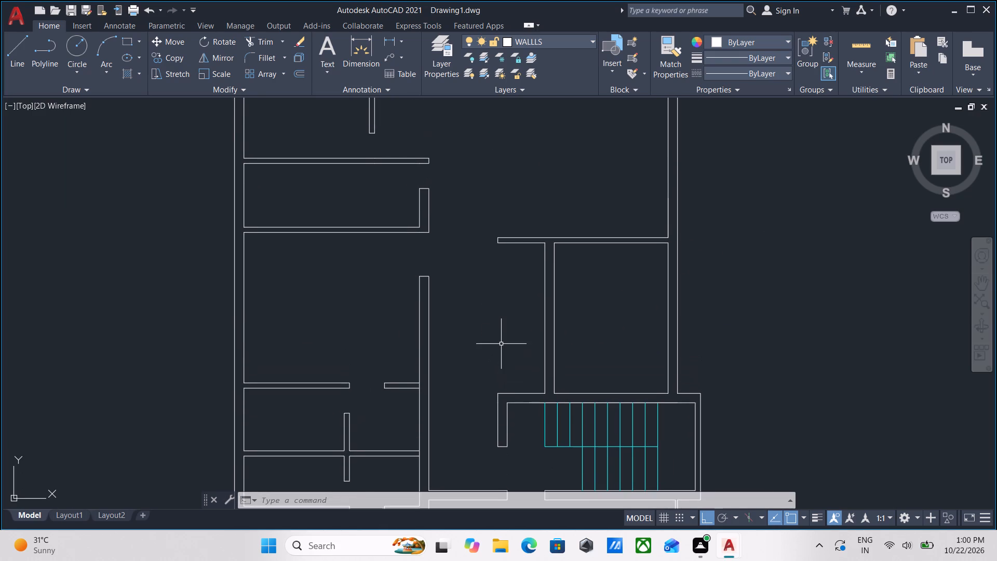
{"action": "scroll", "coordinate": [510, 338], "scroll_direction": "down", "scroll_amount": 1}
{"action": "middle_click_drag", "start_coordinate": [510, 338], "coordinate": [515, 389]}
{"action": "middle_click_drag", "start_coordinate": [515, 384], "coordinate": [598, 304]}
{"action": "scroll", "coordinate": [604, 299], "scroll_direction": "down", "scroll_amount": 1}
{"action": "middle_click_drag", "start_coordinate": [603, 302], "coordinate": [612, 338]}
Compare the new plan with the door layout of the labelled floor plan to its west.
{"action": "middle_click_drag", "start_coordinate": [333, 317], "coordinate": [667, 314]}
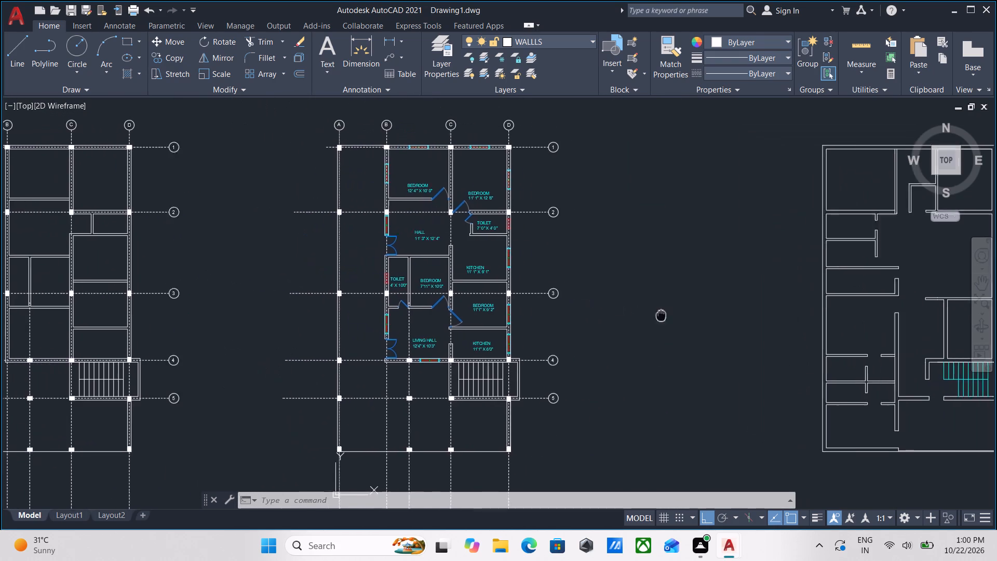
{"action": "middle_click_drag", "start_coordinate": [667, 314], "coordinate": [608, 305]}
{"action": "scroll", "coordinate": [602, 295], "scroll_direction": "up", "scroll_amount": 1}
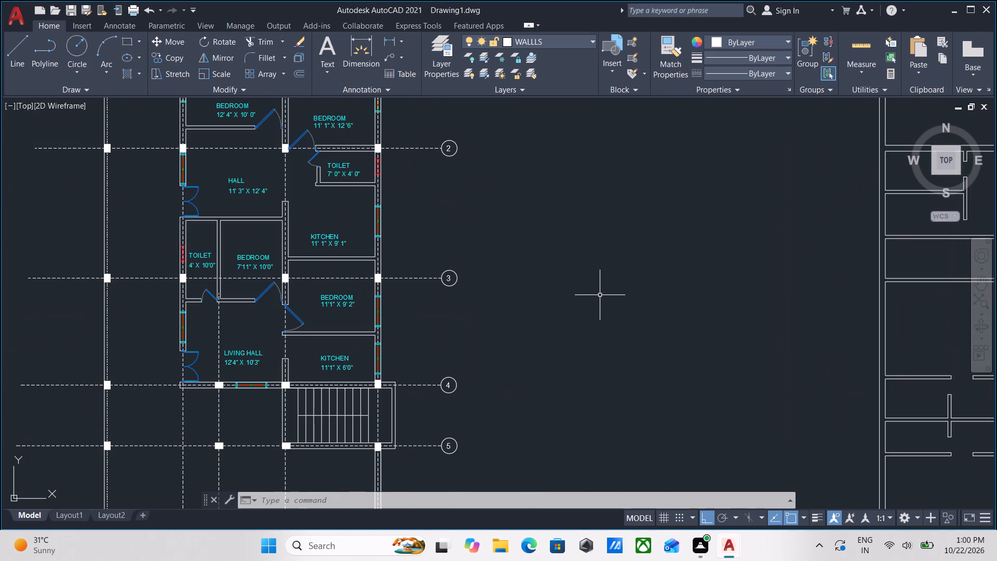
{"action": "scroll", "coordinate": [600, 295], "scroll_direction": "down", "scroll_amount": 2}
{"action": "middle_click_drag", "start_coordinate": [600, 295], "coordinate": [455, 292]}
{"action": "scroll", "coordinate": [604, 297], "scroll_direction": "up", "scroll_amount": 2}
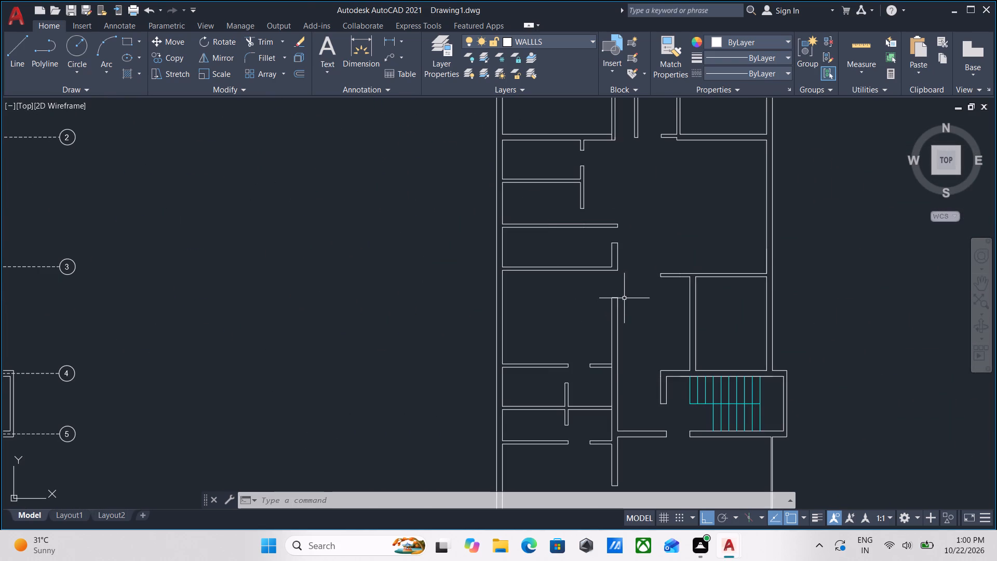
{"action": "scroll", "coordinate": [624, 298], "scroll_direction": "down", "scroll_amount": 1}
{"action": "middle_click_drag", "start_coordinate": [624, 298], "coordinate": [615, 320]}
Copy the 11'1" x 9'2" bedroom's door from the labelled plan, by its jamb midpoint, into the south-west room's east wall opening.
{"action": "middle_click_drag", "start_coordinate": [450, 292], "coordinate": [536, 269]}
{"action": "scroll", "coordinate": [188, 285], "scroll_direction": "up", "scroll_amount": 2}
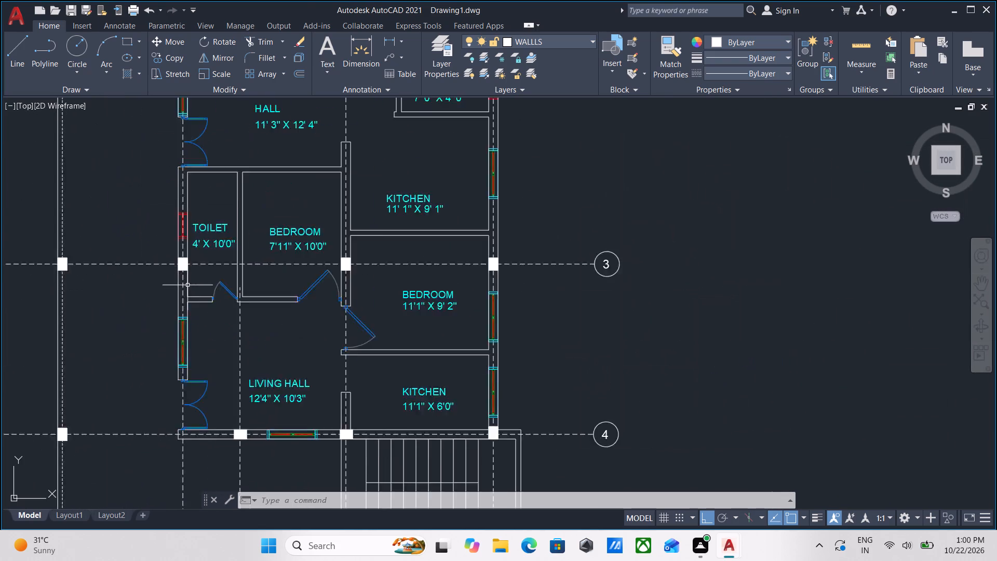
{"action": "scroll", "coordinate": [187, 285], "scroll_direction": "up", "scroll_amount": 1}
{"action": "scroll", "coordinate": [191, 284], "scroll_direction": "down", "scroll_amount": 2}
{"action": "scroll", "coordinate": [250, 300], "scroll_direction": "up", "scroll_amount": 2}
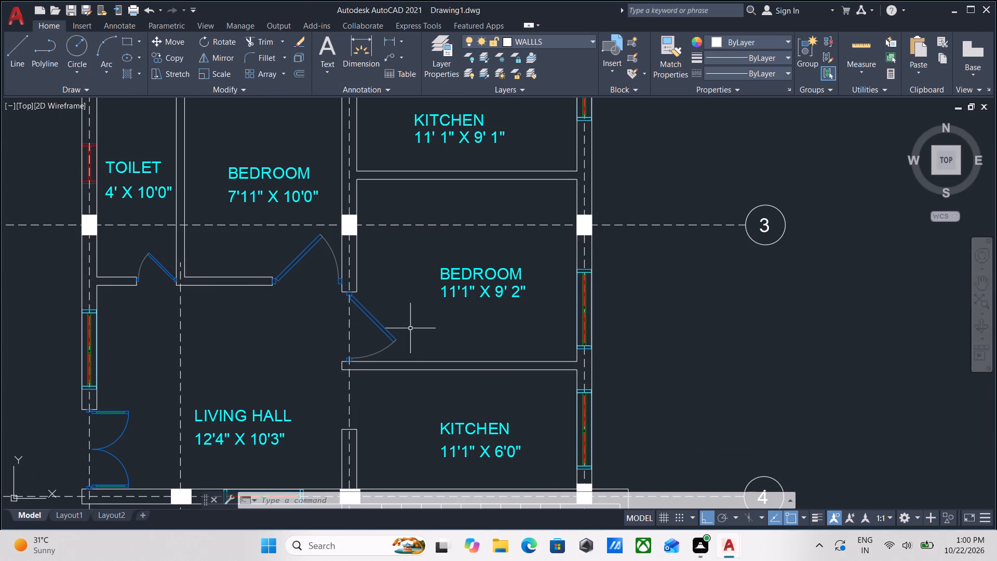
{"action": "left_click", "coordinate": [414, 326]}
{"action": "left_click", "coordinate": [376, 338]}
{"action": "scroll", "coordinate": [379, 336], "scroll_direction": "down", "scroll_amount": 1}
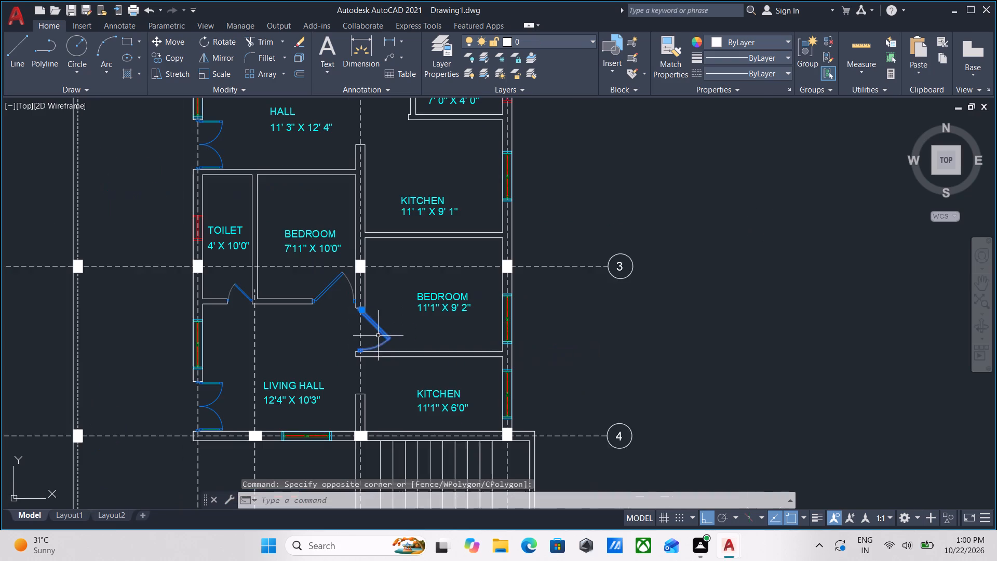
{"action": "middle_click_drag", "start_coordinate": [378, 336], "coordinate": [382, 358]}
{"action": "type", "text": "CO"}
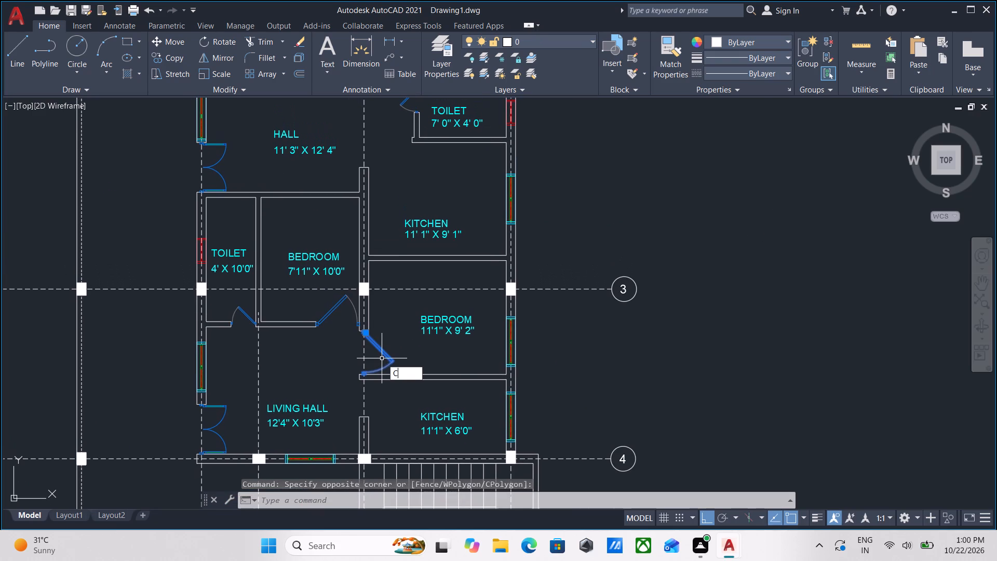
{"action": "key", "text": "Return"}
{"action": "scroll", "coordinate": [382, 358], "scroll_direction": "up", "scroll_amount": 3}
{"action": "scroll", "coordinate": [328, 297], "scroll_direction": "up", "scroll_amount": 1}
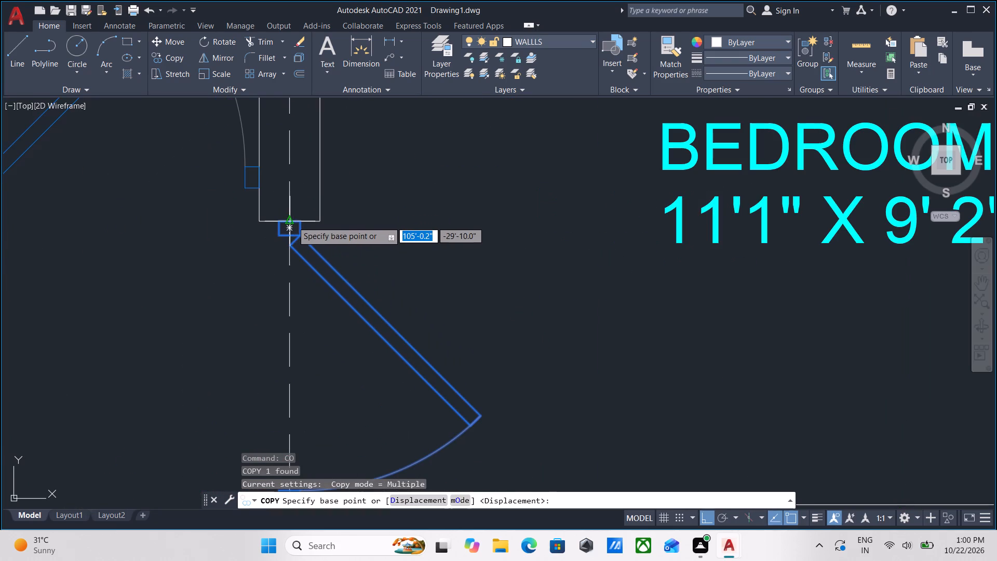
{"action": "left_click", "coordinate": [292, 221]}
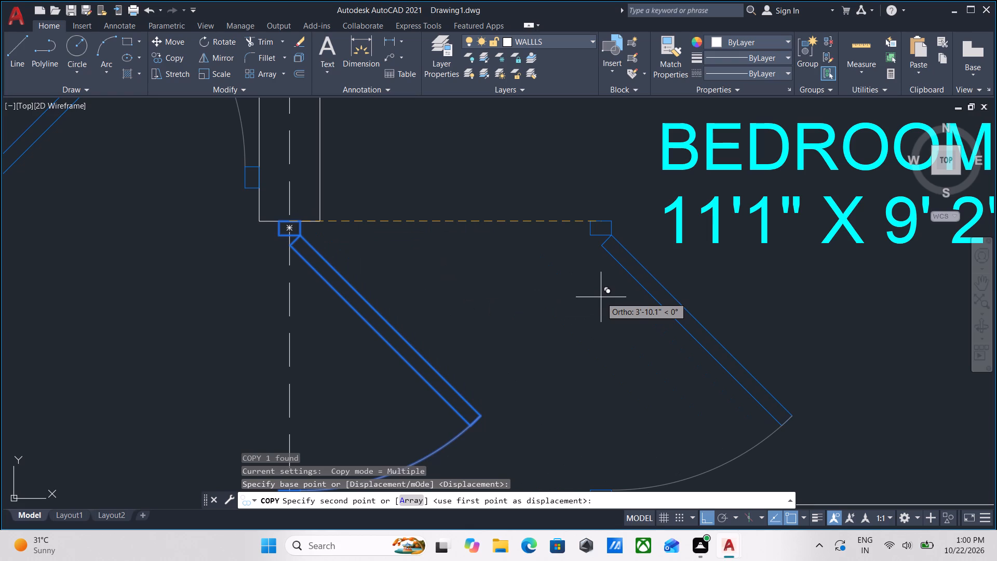
{"action": "key", "text": "F8"}
{"action": "scroll", "coordinate": [681, 303], "scroll_direction": "down", "scroll_amount": 2}
{"action": "middle_click_drag", "start_coordinate": [680, 299], "coordinate": [437, 197]}
{"action": "scroll", "coordinate": [616, 248], "scroll_direction": "down", "scroll_amount": 3}
{"action": "middle_click_drag", "start_coordinate": [627, 259], "coordinate": [433, 231]}
{"action": "middle_click_drag", "start_coordinate": [645, 260], "coordinate": [392, 226]}
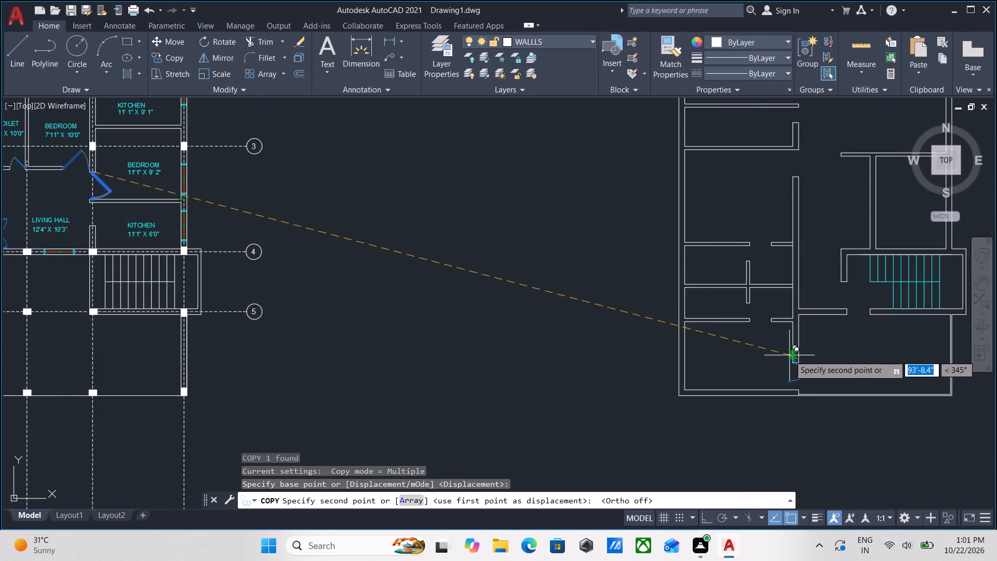
{"action": "scroll", "coordinate": [791, 357], "scroll_direction": "up", "scroll_amount": 2}
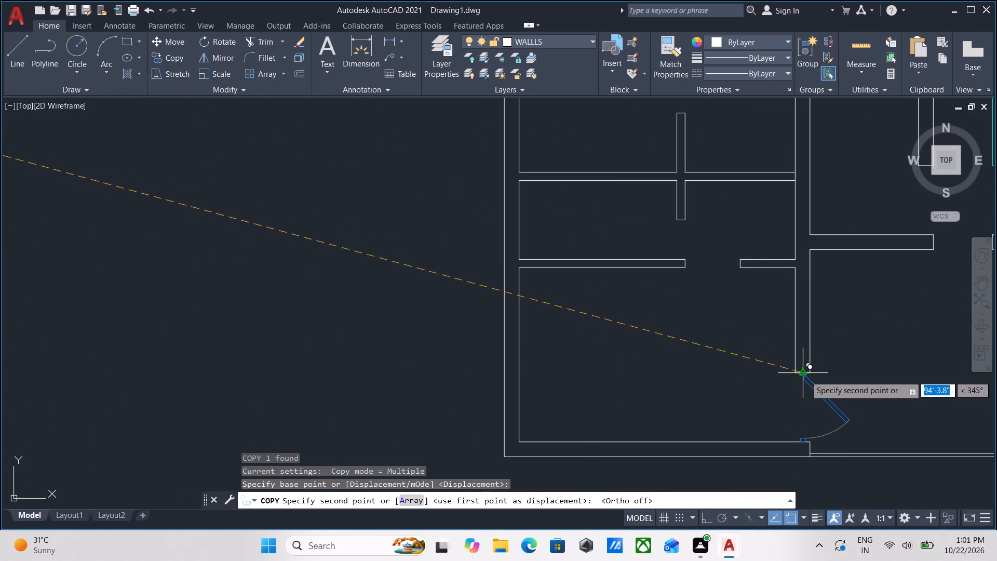
{"action": "left_click", "coordinate": [805, 376]}
Place another copy of the door at the end of the short wall west of the staircase.
{"action": "middle_click_drag", "start_coordinate": [825, 320], "coordinate": [784, 348]}
{"action": "scroll", "coordinate": [804, 312], "scroll_direction": "down", "scroll_amount": 1}
{"action": "middle_click_drag", "start_coordinate": [804, 312], "coordinate": [789, 327]}
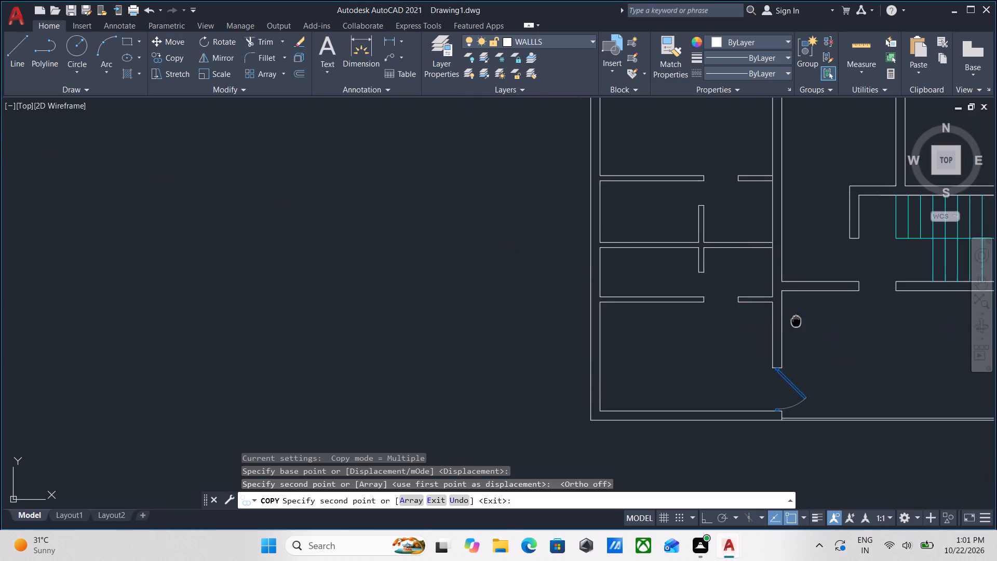
{"action": "middle_click_drag", "start_coordinate": [789, 327], "coordinate": [759, 352]}
{"action": "middle_click_drag", "start_coordinate": [821, 320], "coordinate": [793, 370]}
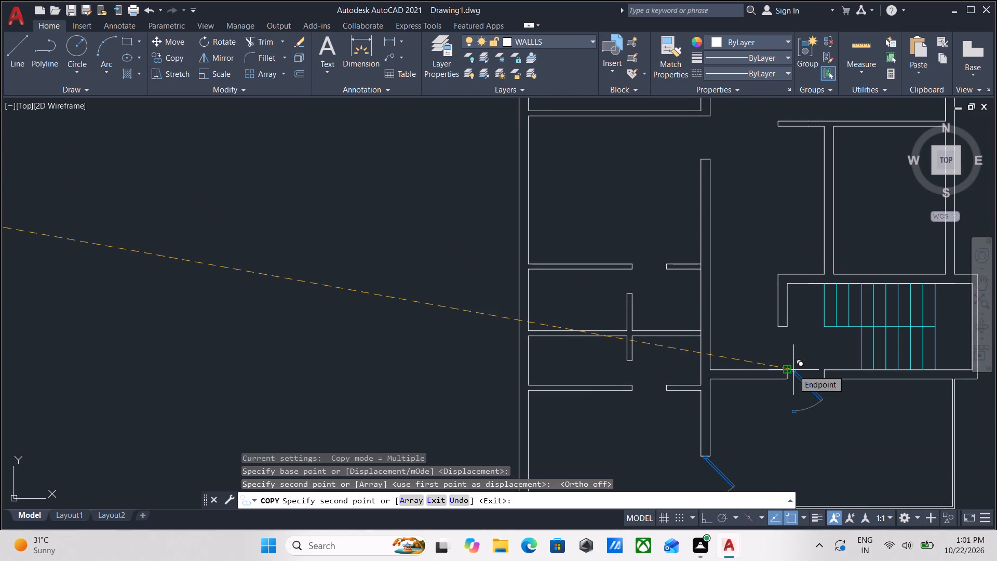
{"action": "scroll", "coordinate": [796, 361], "scroll_direction": "up", "scroll_amount": 2}
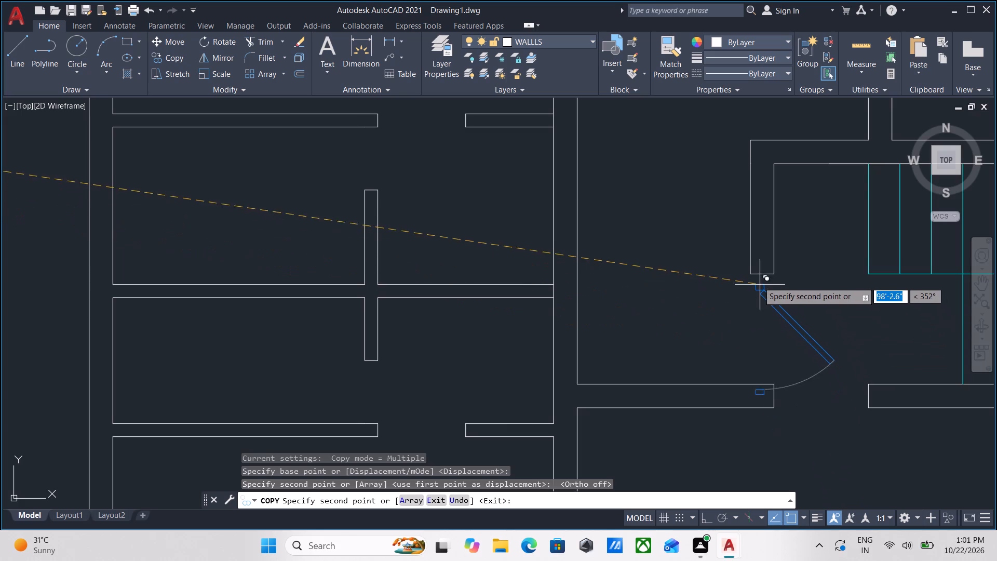
{"action": "left_click", "coordinate": [759, 276]}
Look over the plan's remaining openings for further positions for the copied door.
{"action": "scroll", "coordinate": [769, 260], "scroll_direction": "down", "scroll_amount": 1}
{"action": "middle_click_drag", "start_coordinate": [769, 260], "coordinate": [765, 328]}
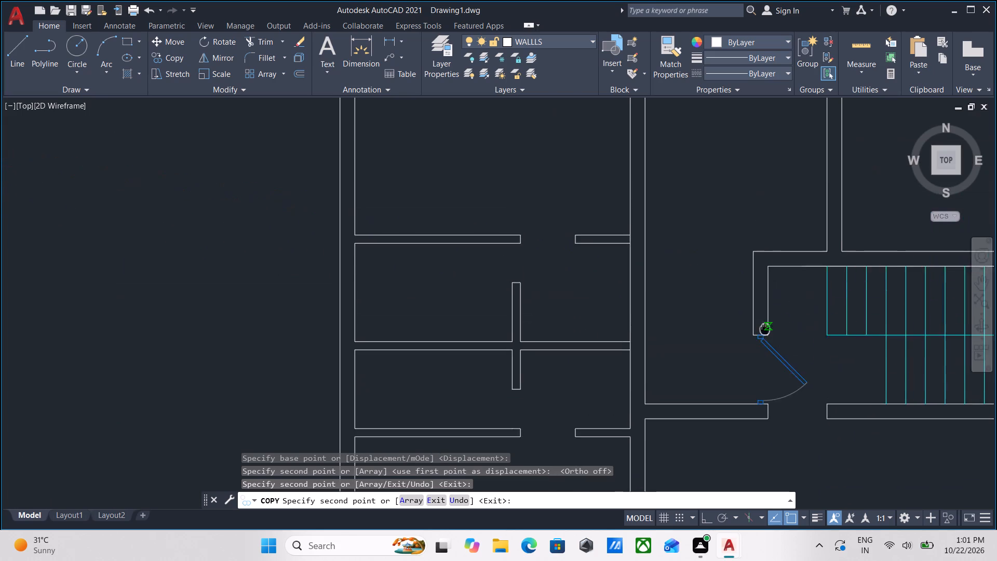
{"action": "scroll", "coordinate": [763, 248], "scroll_direction": "down", "scroll_amount": 1}
{"action": "middle_click_drag", "start_coordinate": [763, 248], "coordinate": [744, 312]}
{"action": "scroll", "coordinate": [749, 298], "scroll_direction": "down", "scroll_amount": 1}
{"action": "middle_click_drag", "start_coordinate": [748, 247], "coordinate": [739, 276]}
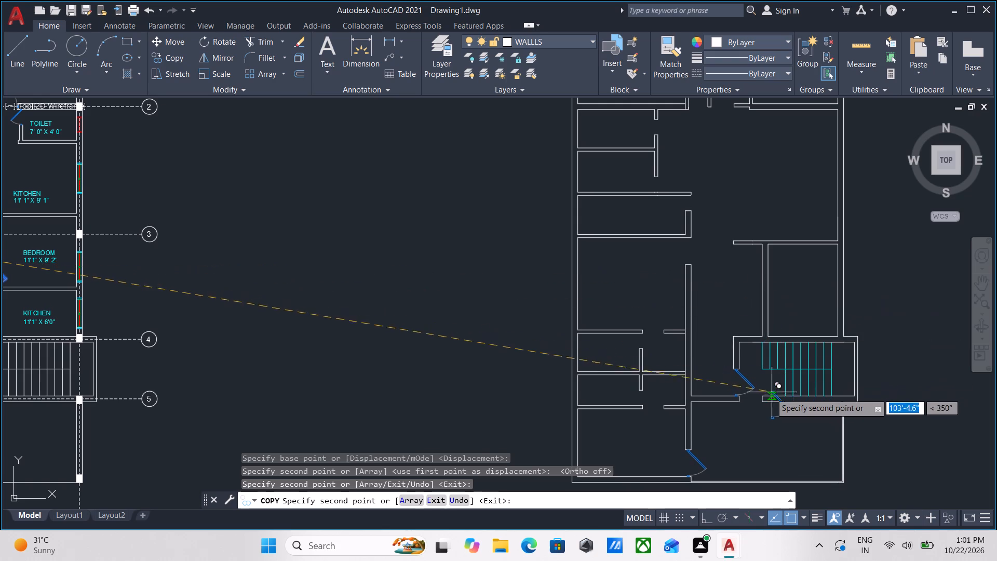
{"action": "middle_click_drag", "start_coordinate": [704, 255], "coordinate": [706, 317]}
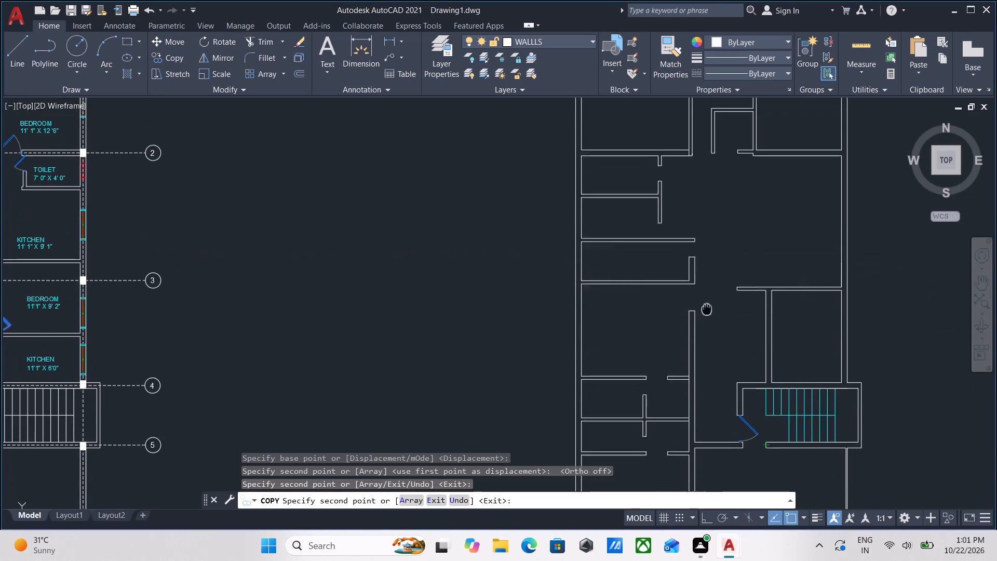
{"action": "middle_click_drag", "start_coordinate": [706, 317], "coordinate": [706, 332]}
{"action": "middle_click_drag", "start_coordinate": [749, 270], "coordinate": [705, 364]}
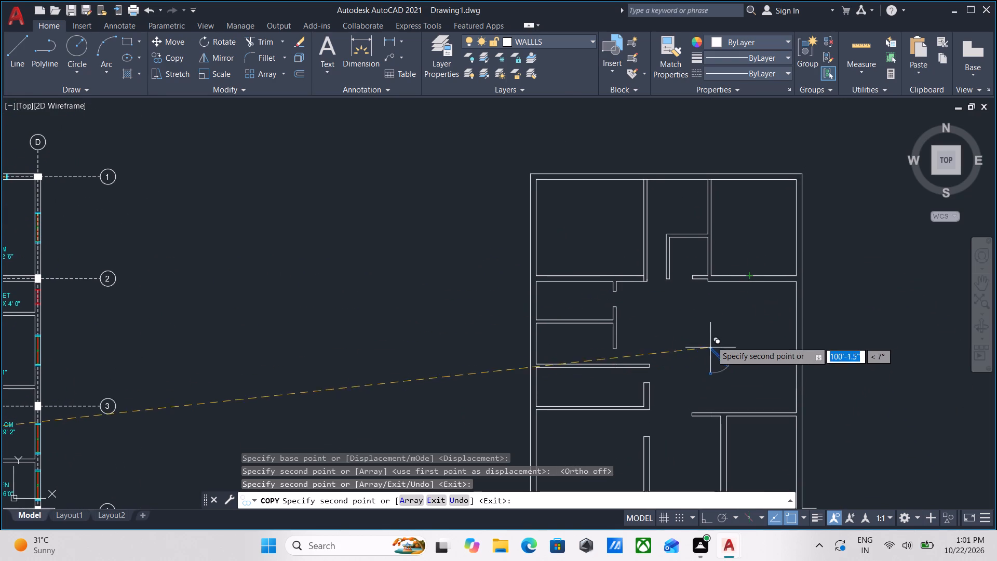
{"action": "middle_click_drag", "start_coordinate": [721, 337], "coordinate": [716, 261]}
{"action": "middle_click_drag", "start_coordinate": [706, 330], "coordinate": [725, 193]}
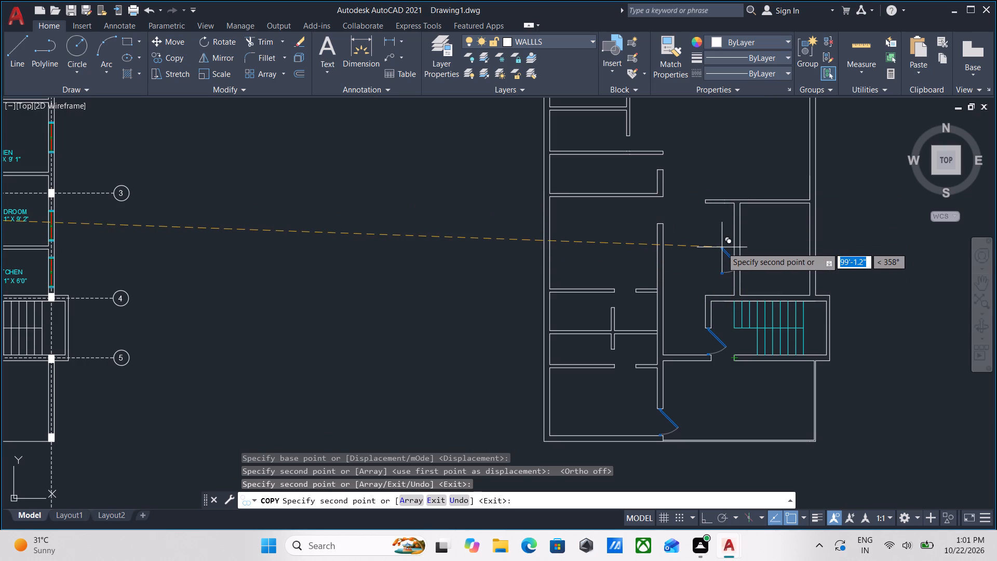
{"action": "key", "text": "Escape"}
Draw a short line across the north wall of the room above the staircase, starting from the room's inner north-west corner.
{"action": "scroll", "coordinate": [746, 215], "scroll_direction": "up", "scroll_amount": 2}
{"action": "middle_click_drag", "start_coordinate": [746, 213], "coordinate": [735, 273]}
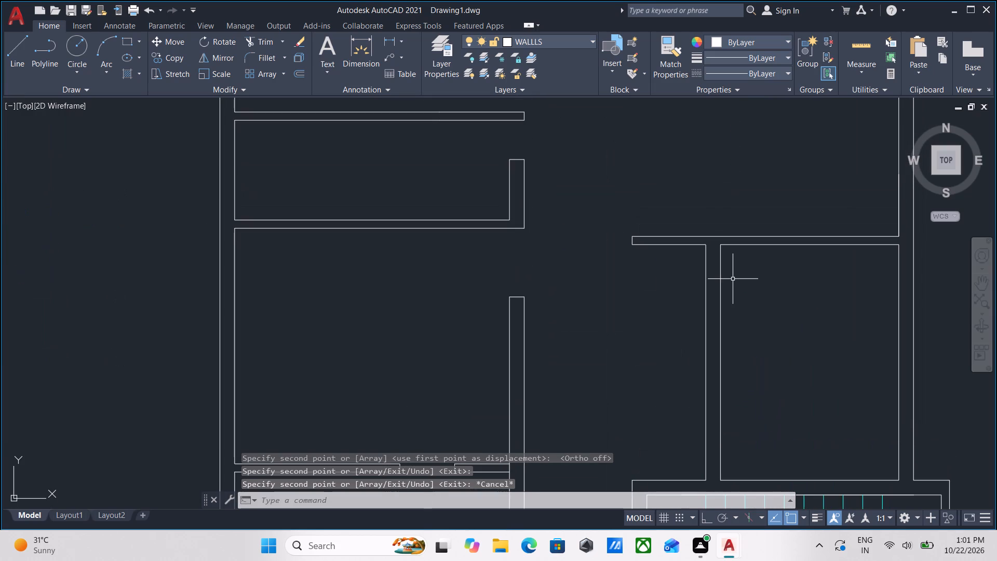
{"action": "key", "text": "l"}
{"action": "key", "text": "Return"}
{"action": "scroll", "coordinate": [724, 257], "scroll_direction": "up", "scroll_amount": 2}
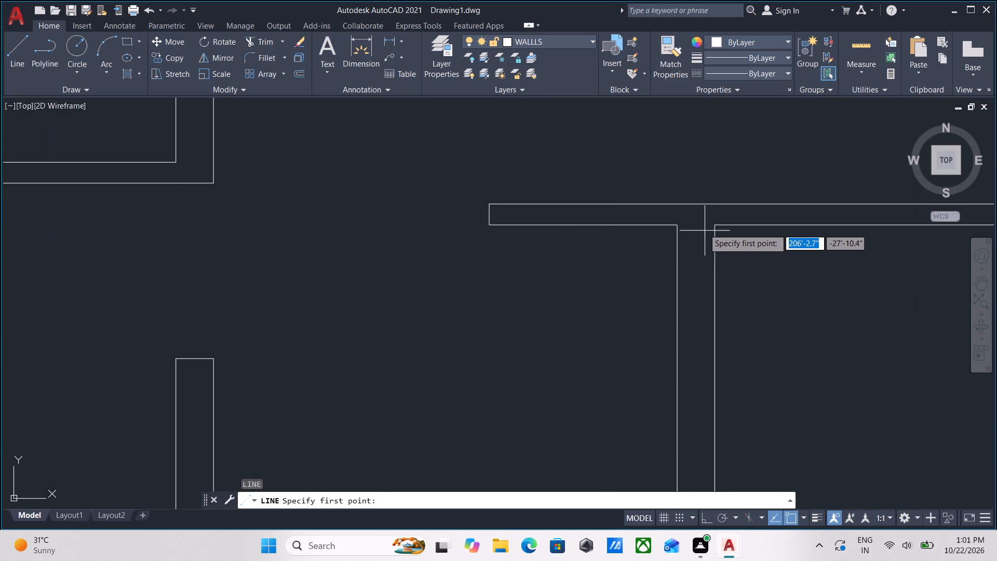
{"action": "left_click", "coordinate": [717, 225]}
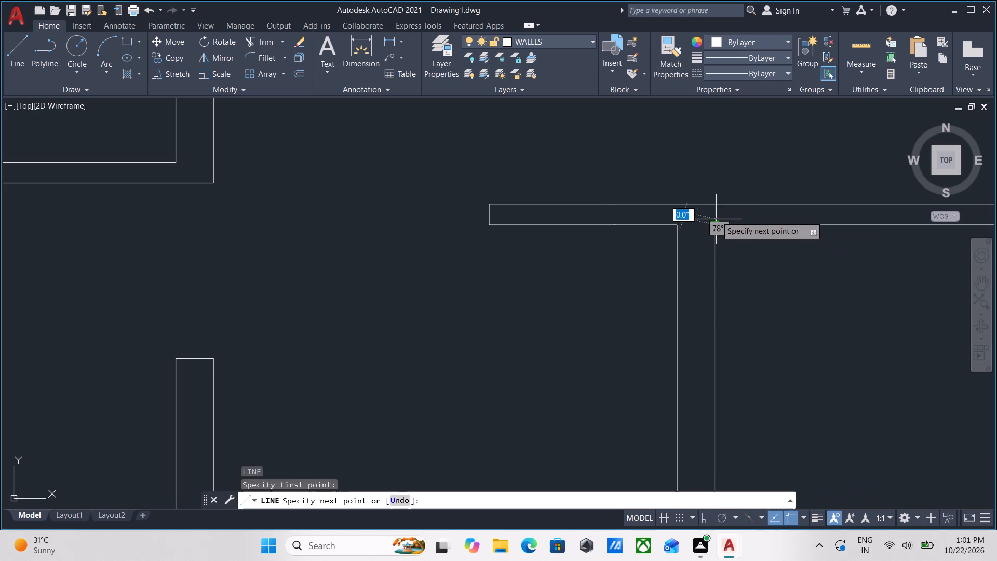
{"action": "left_click", "coordinate": [715, 202]}
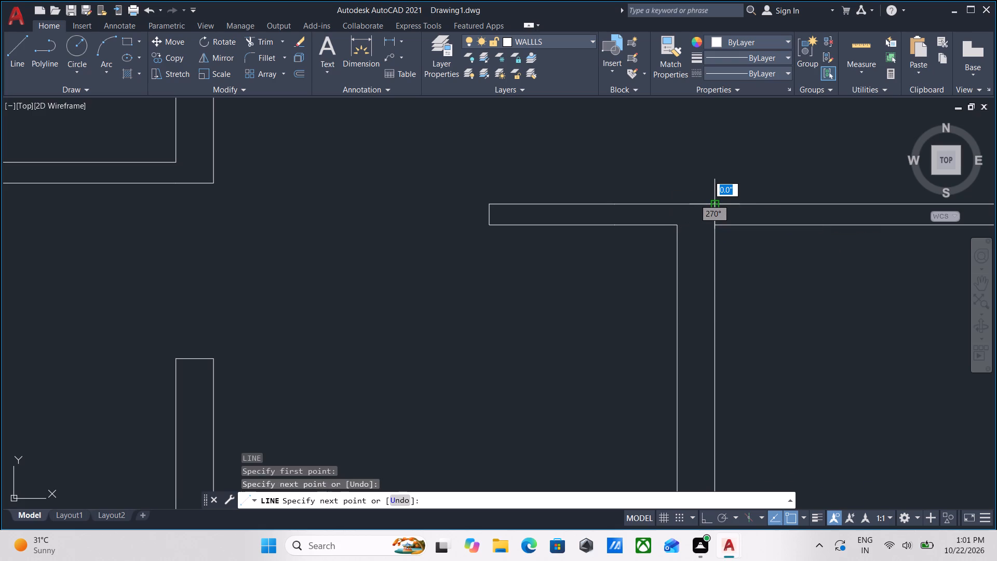
Offset the short line across the north wall of the room above the staircase 2' to the east.
{"action": "key", "text": "Escape"}
{"action": "scroll", "coordinate": [718, 196], "scroll_direction": "up", "scroll_amount": 1}
{"action": "left_click", "coordinate": [721, 229]}
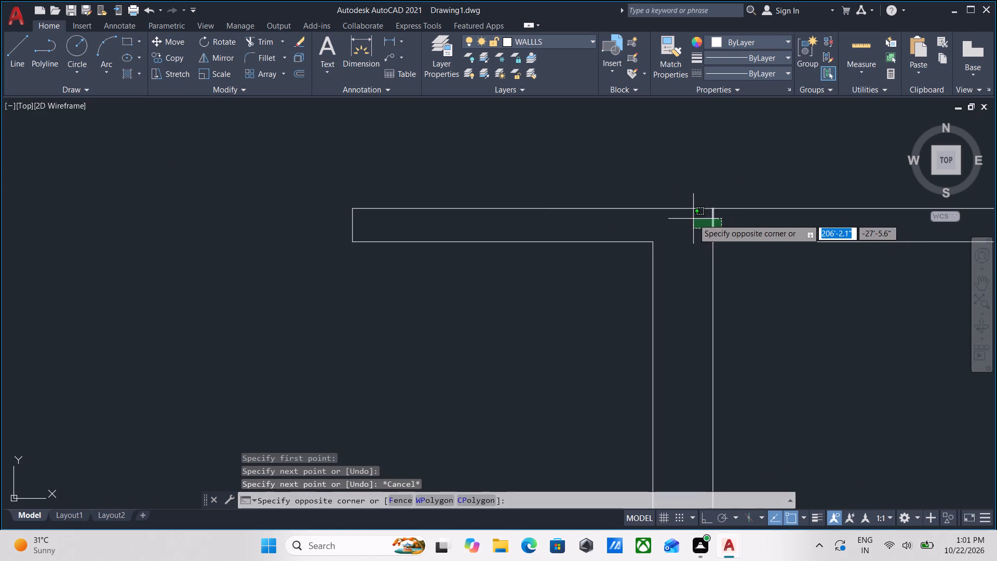
{"action": "left_click", "coordinate": [701, 225]}
{"action": "key", "text": "o"}
{"action": "key", "text": "Return"}
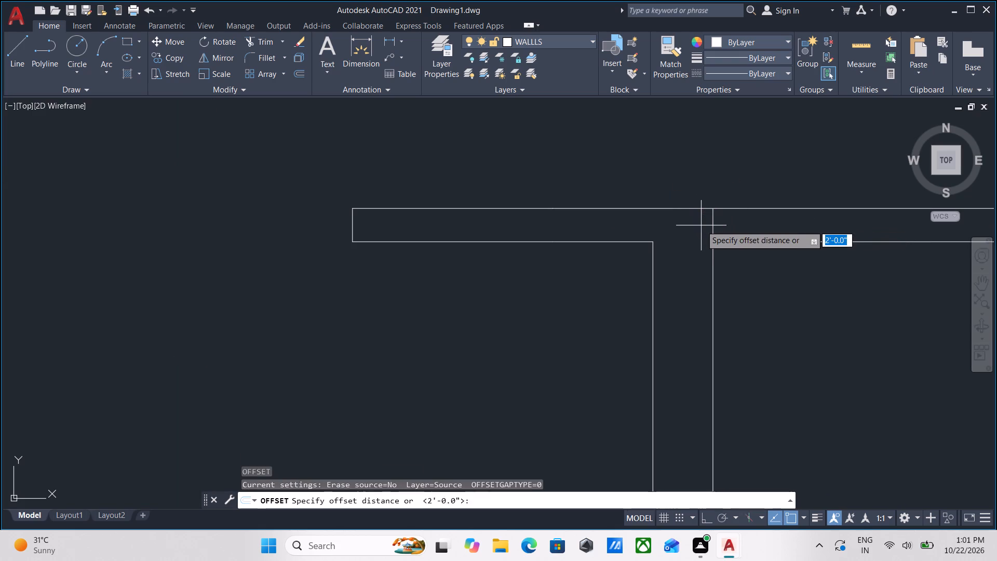
{"action": "left_click", "coordinate": [714, 226]}
{"action": "left_click", "coordinate": [801, 229]}
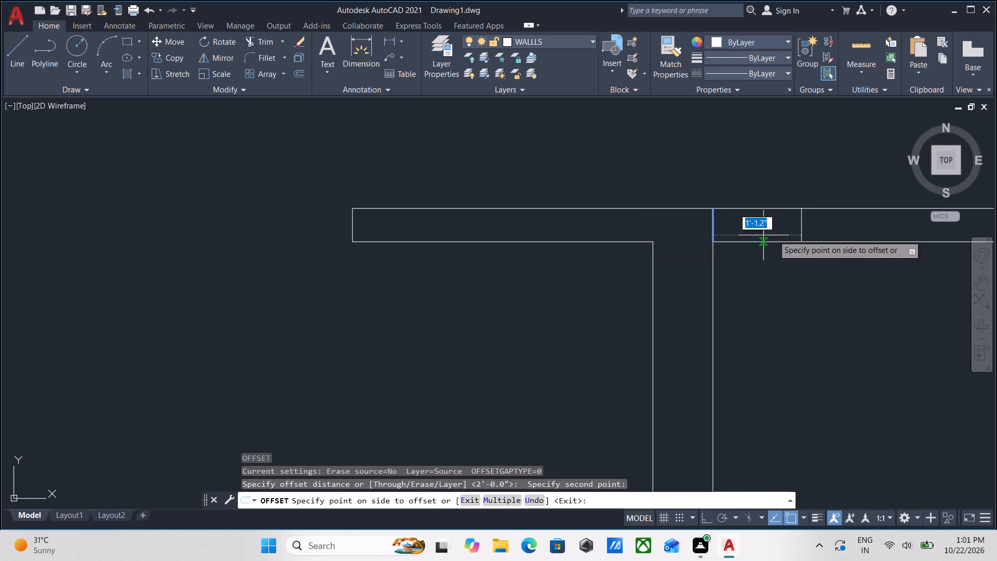
{"action": "type", "text": "2'"}
{"action": "key", "text": "Return"}
{"action": "scroll", "coordinate": [832, 232], "scroll_direction": "down", "scroll_amount": 1}
{"action": "middle_click_drag", "start_coordinate": [831, 234], "coordinate": [807, 267]}
{"action": "key", "text": "Escape"}
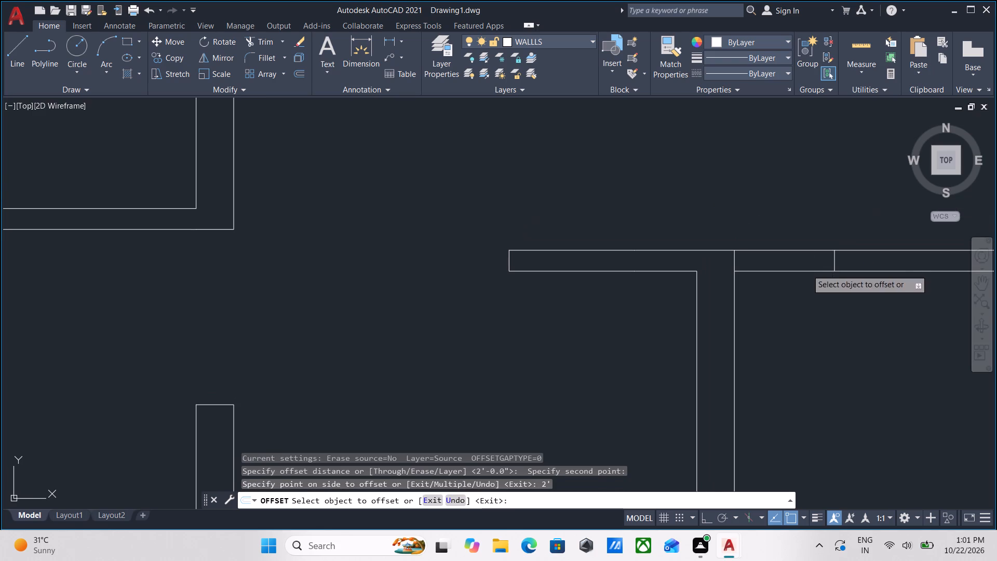
Trim both faces of that north wall between the two short lines to open a 2' doorway.
{"action": "type", "text": "TR"}
{"action": "key", "text": "Return"}
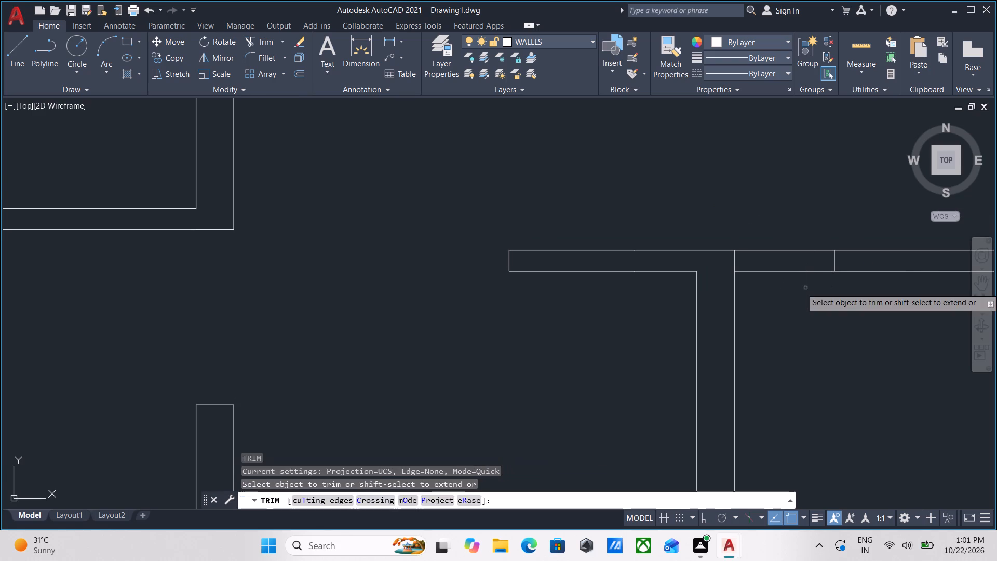
{"action": "left_click", "coordinate": [805, 288]}
{"action": "left_click", "coordinate": [806, 222]}
{"action": "scroll", "coordinate": [801, 231], "scroll_direction": "down", "scroll_amount": 3}
{"action": "key", "text": "Escape"}
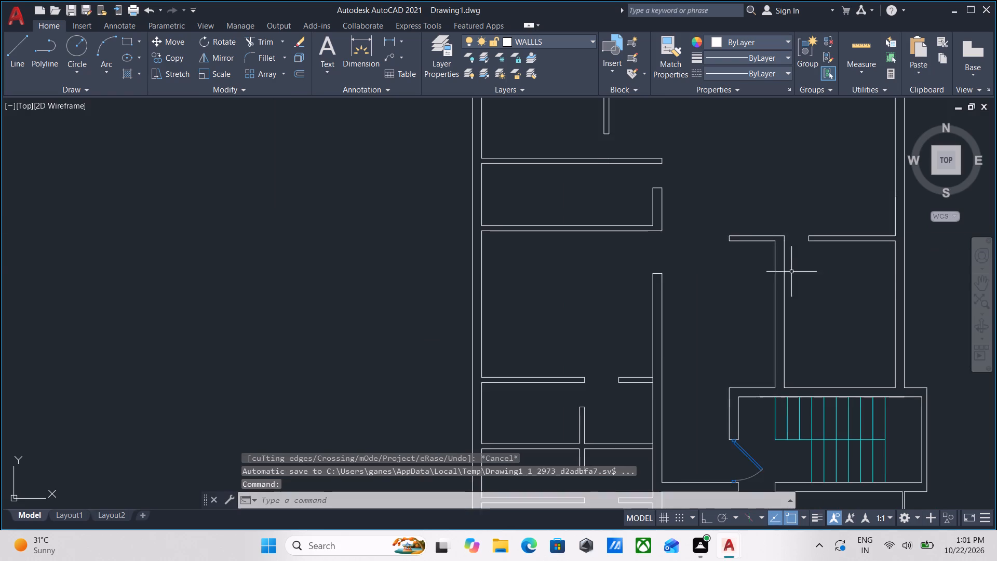
Offset the doorway's east jamb line 1' further east along the same wall.
{"action": "scroll", "coordinate": [791, 277], "scroll_direction": "down", "scroll_amount": 1}
{"action": "middle_click_drag", "start_coordinate": [791, 277], "coordinate": [745, 305]}
{"action": "scroll", "coordinate": [756, 327], "scroll_direction": "up", "scroll_amount": 1}
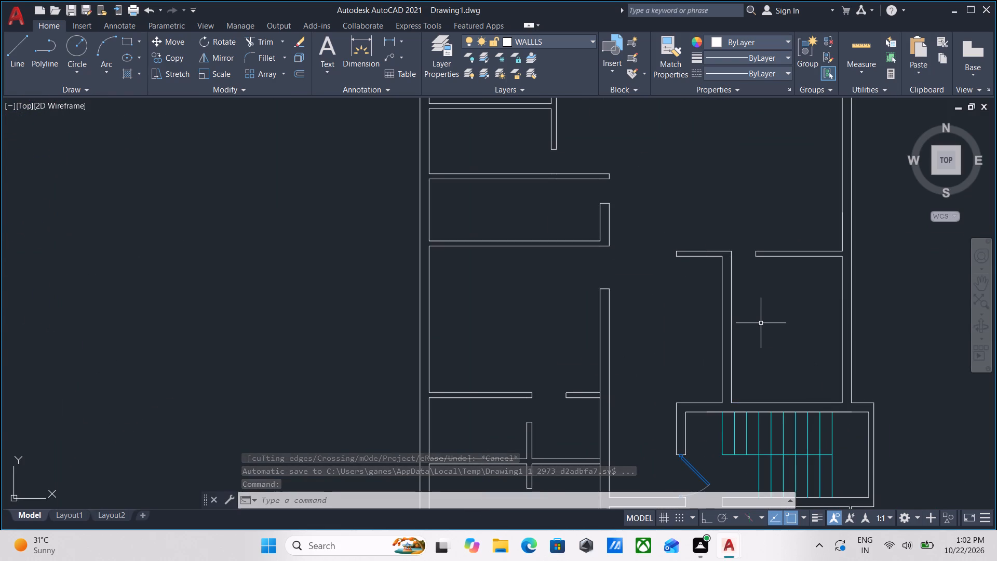
{"action": "scroll", "coordinate": [761, 323], "scroll_direction": "down", "scroll_amount": 1}
{"action": "middle_click_drag", "start_coordinate": [761, 323], "coordinate": [753, 342]}
{"action": "scroll", "coordinate": [738, 319], "scroll_direction": "up", "scroll_amount": 2}
{"action": "scroll", "coordinate": [739, 299], "scroll_direction": "down", "scroll_amount": 1}
{"action": "middle_click_drag", "start_coordinate": [739, 299], "coordinate": [724, 338]}
{"action": "scroll", "coordinate": [724, 338], "scroll_direction": "up", "scroll_amount": 1}
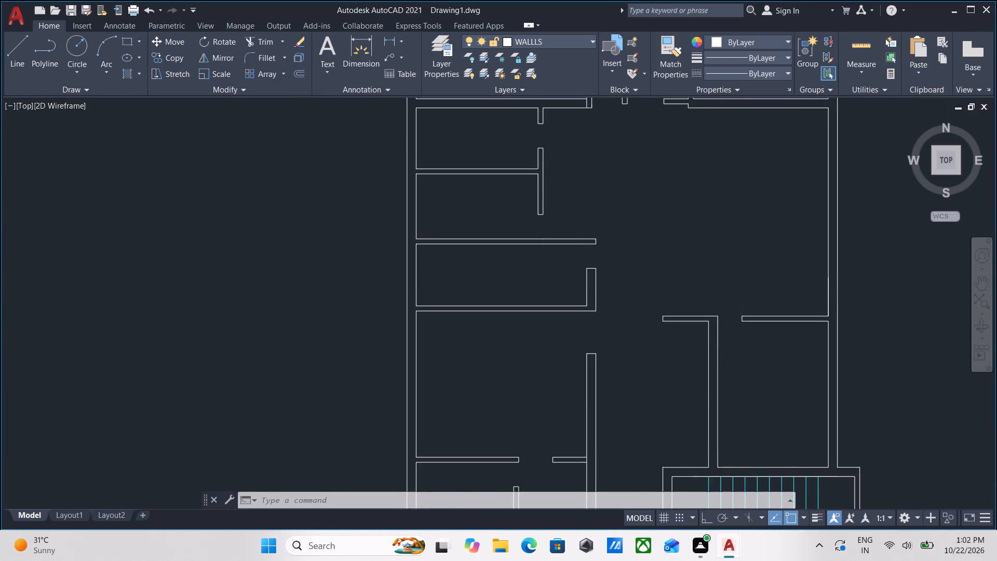
{"action": "scroll", "coordinate": [724, 338], "scroll_direction": "up", "scroll_amount": 1}
{"action": "scroll", "coordinate": [724, 338], "scroll_direction": "down", "scroll_amount": 2}
{"action": "middle_click_drag", "start_coordinate": [724, 338], "coordinate": [719, 362]}
{"action": "scroll", "coordinate": [719, 362], "scroll_direction": "up", "scroll_amount": 2}
{"action": "scroll", "coordinate": [769, 308], "scroll_direction": "up", "scroll_amount": 3}
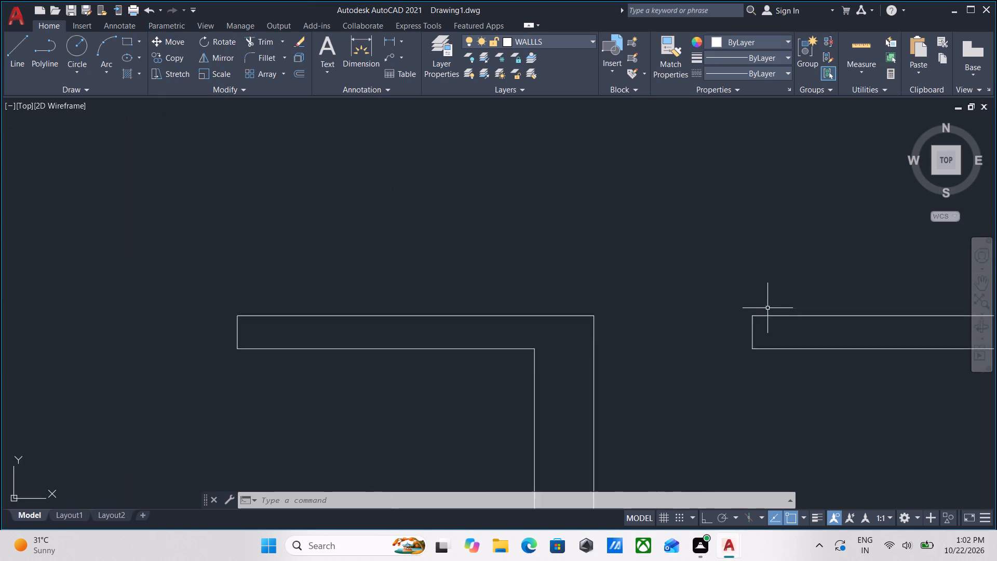
{"action": "left_click", "coordinate": [750, 348]}
{"action": "left_click", "coordinate": [730, 343]}
{"action": "key", "text": "o"}
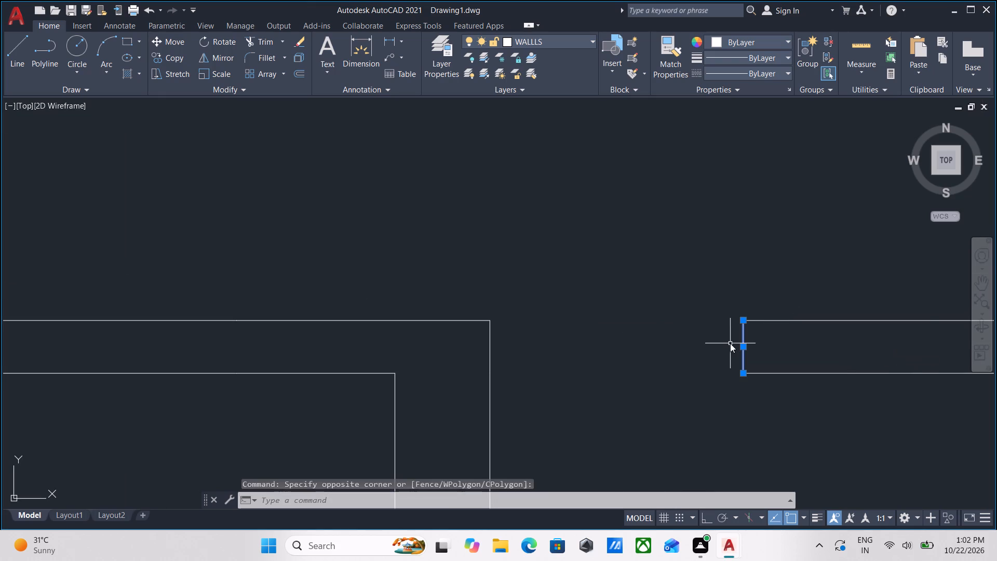
{"action": "key", "text": "Return"}
{"action": "left_click", "coordinate": [743, 344]}
{"action": "left_click", "coordinate": [833, 339]}
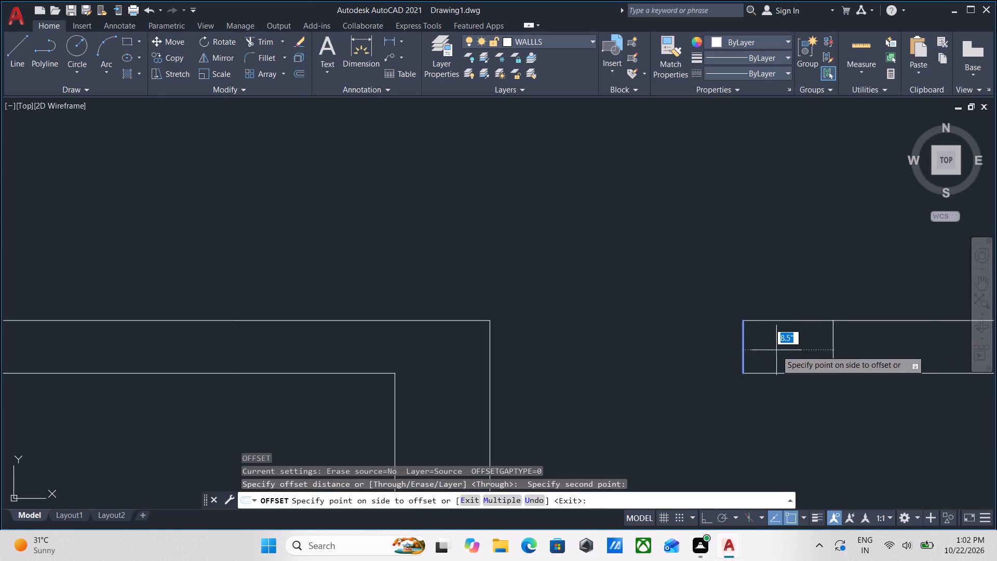
{"action": "type", "text": "1'"}
{"action": "key", "text": "Return"}
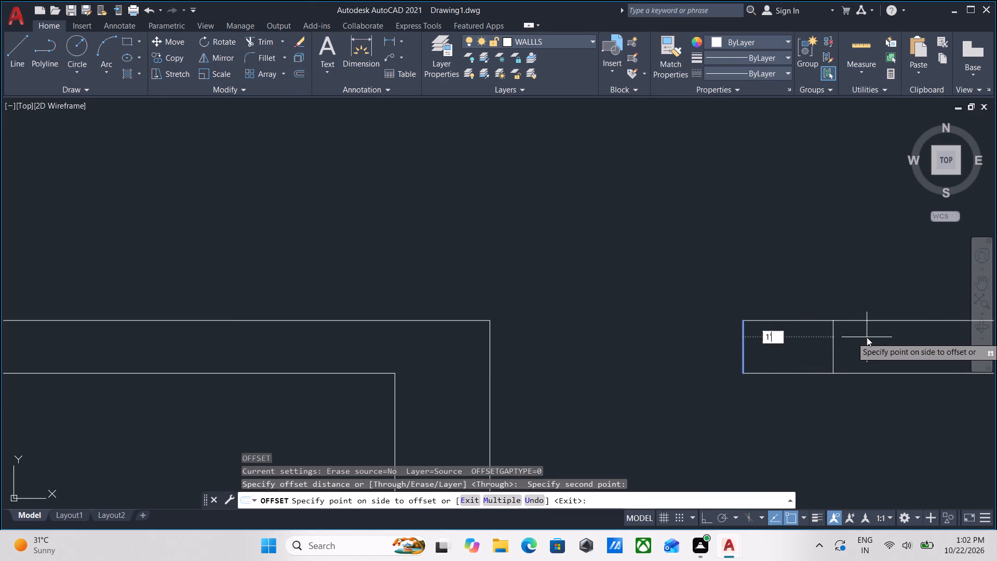
{"action": "scroll", "coordinate": [867, 337], "scroll_direction": "down", "scroll_amount": 1}
{"action": "key", "text": "Escape"}
Widen the doorway by trimming both wall faces up to the new jamb line and removing the old jamb line.
{"action": "type", "text": "TR"}
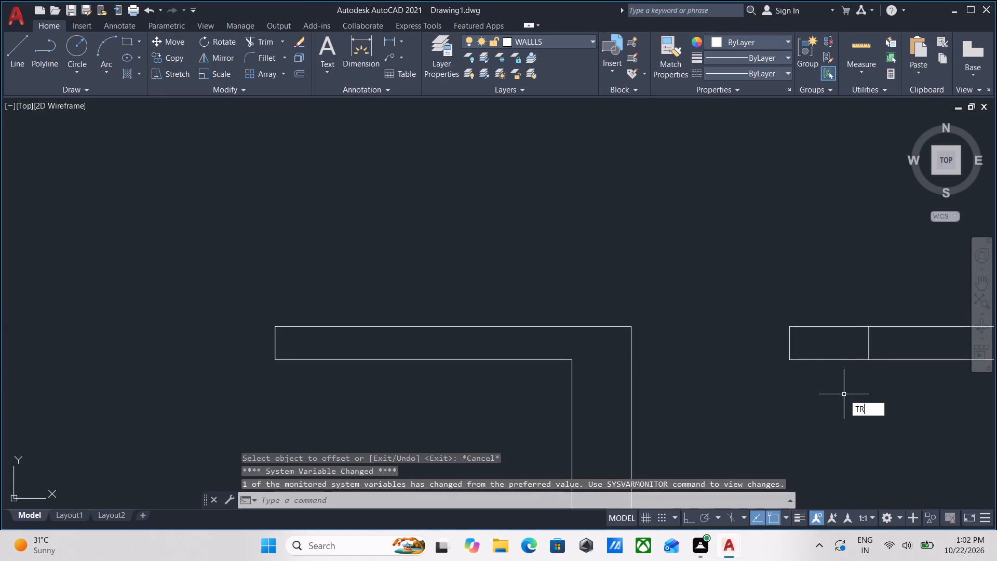
{"action": "key", "text": "Return"}
{"action": "left_click", "coordinate": [844, 394]}
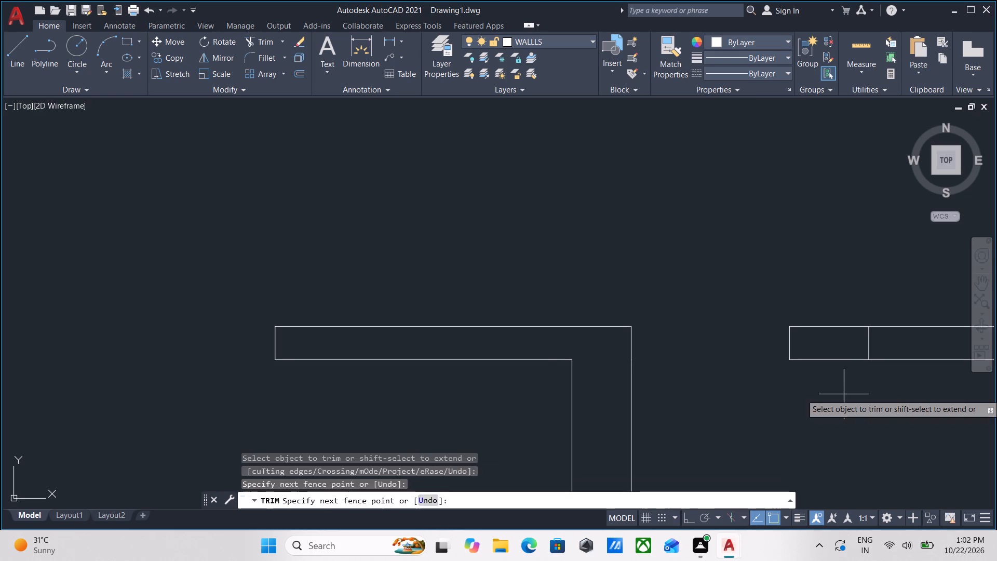
{"action": "left_click", "coordinate": [845, 266]}
{"action": "left_click", "coordinate": [811, 341]}
{"action": "left_click", "coordinate": [764, 340]}
{"action": "key", "text": "Escape"}
{"action": "scroll", "coordinate": [764, 340], "scroll_direction": "down", "scroll_amount": 1}
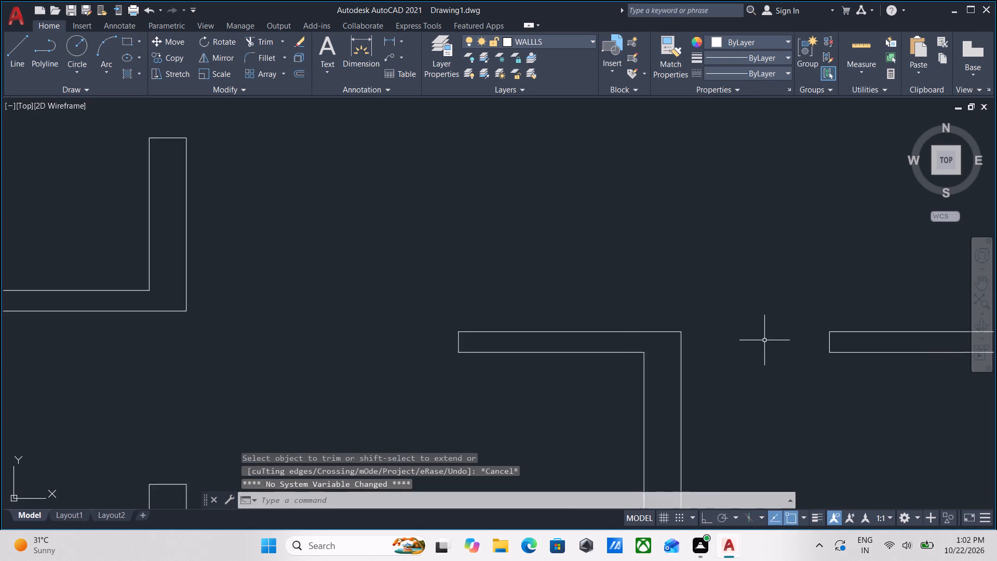
Examine the plan's rooms and wall openings for places that still need a door.
{"action": "scroll", "coordinate": [764, 340], "scroll_direction": "down", "scroll_amount": 3}
{"action": "middle_click_drag", "start_coordinate": [770, 362], "coordinate": [761, 313]}
{"action": "scroll", "coordinate": [758, 308], "scroll_direction": "down", "scroll_amount": 1}
{"action": "middle_click_drag", "start_coordinate": [756, 314], "coordinate": [738, 229]}
{"action": "scroll", "coordinate": [673, 400], "scroll_direction": "up", "scroll_amount": 2}
{"action": "scroll", "coordinate": [639, 371], "scroll_direction": "up", "scroll_amount": 1}
{"action": "scroll", "coordinate": [639, 371], "scroll_direction": "down", "scroll_amount": 1}
{"action": "middle_click_drag", "start_coordinate": [639, 371], "coordinate": [668, 317]}
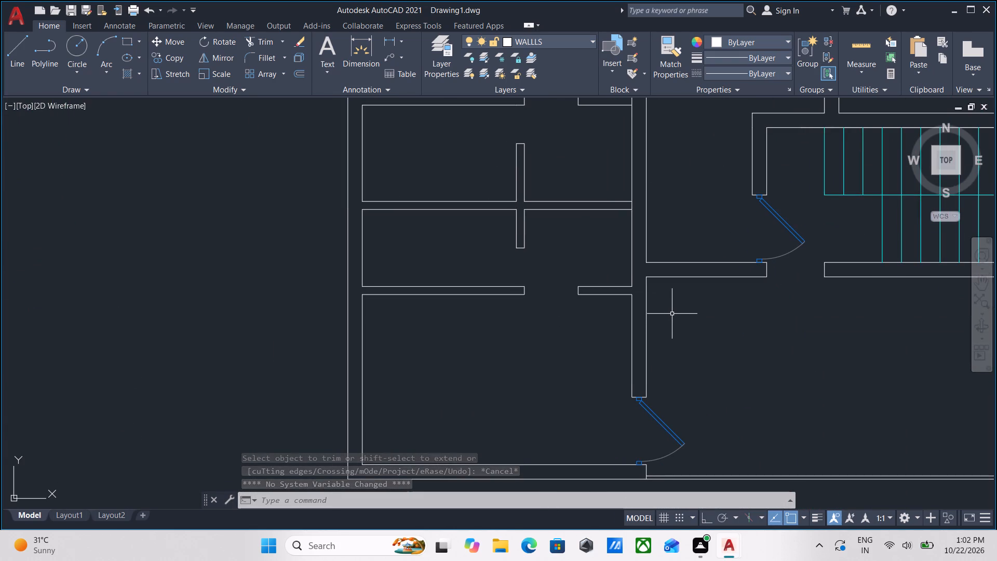
{"action": "scroll", "coordinate": [671, 315], "scroll_direction": "down", "scroll_amount": 1}
{"action": "middle_click_drag", "start_coordinate": [677, 359], "coordinate": [656, 408]}
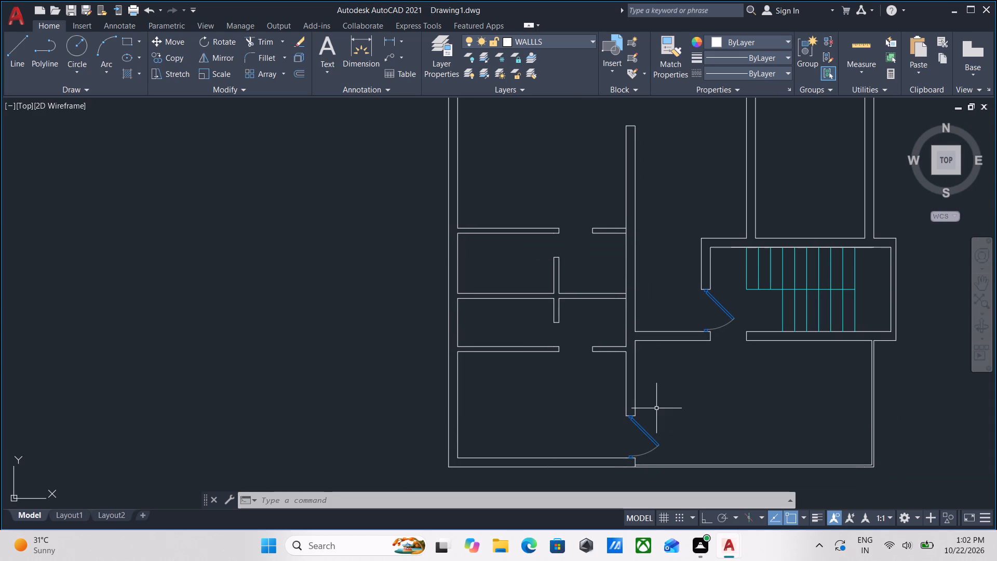
{"action": "middle_click_drag", "start_coordinate": [667, 400], "coordinate": [613, 453]}
{"action": "middle_click_drag", "start_coordinate": [632, 421], "coordinate": [616, 469]}
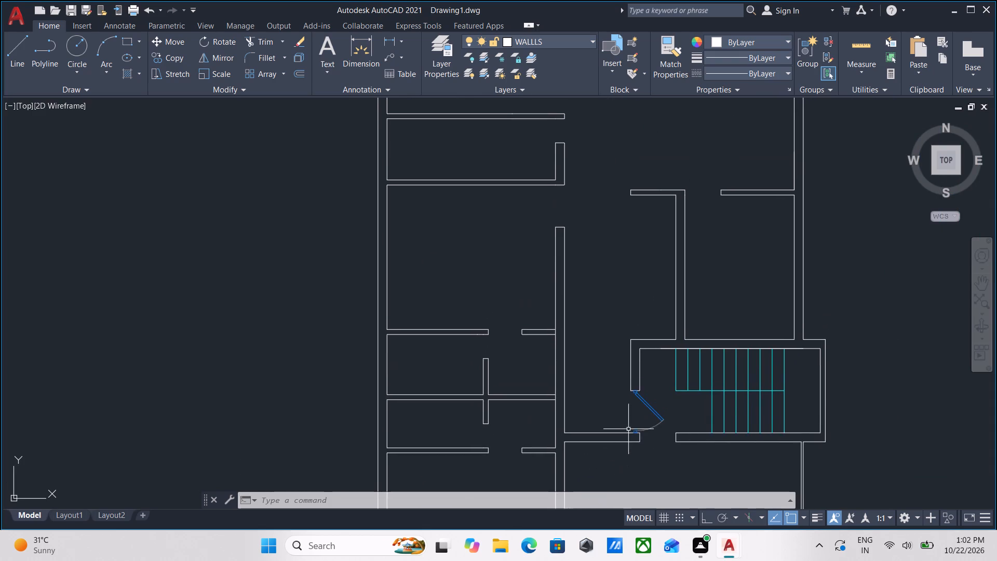
{"action": "scroll", "coordinate": [609, 369], "scroll_direction": "down", "scroll_amount": 1}
{"action": "middle_click_drag", "start_coordinate": [609, 369], "coordinate": [651, 332]}
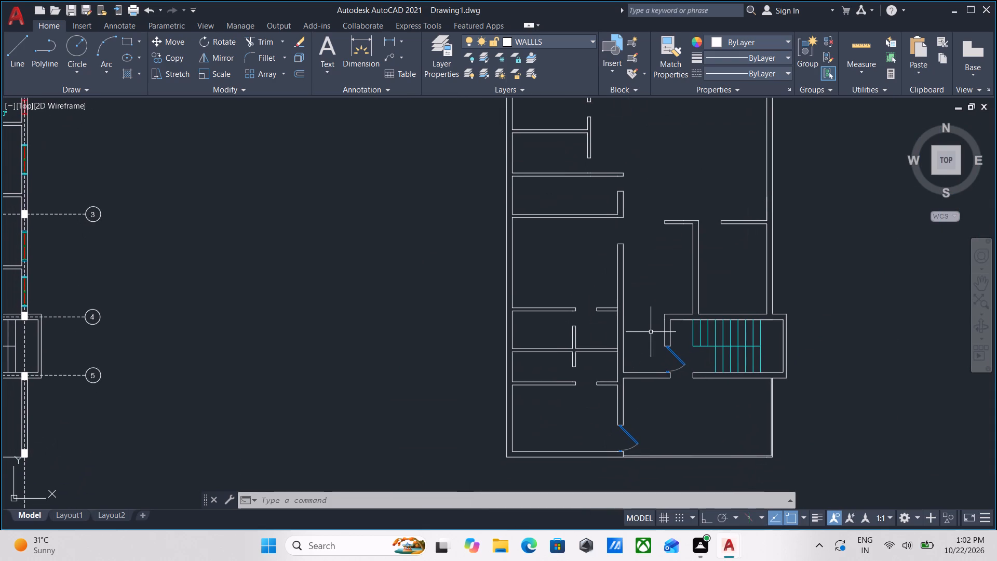
{"action": "scroll", "coordinate": [676, 357], "scroll_direction": "up", "scroll_amount": 2}
{"action": "scroll", "coordinate": [678, 357], "scroll_direction": "down", "scroll_amount": 2}
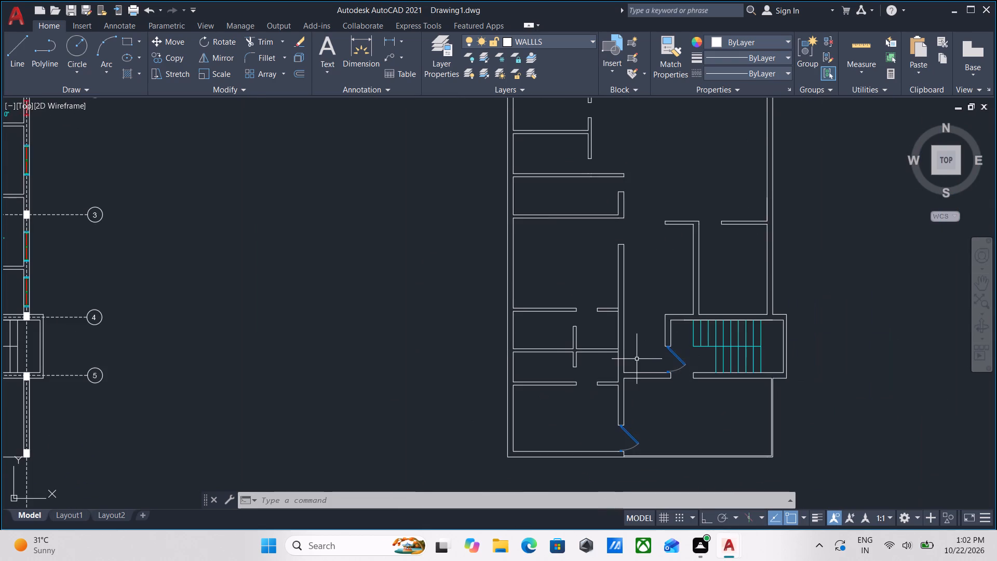
{"action": "scroll", "coordinate": [634, 357], "scroll_direction": "down", "scroll_amount": 1}
{"action": "scroll", "coordinate": [649, 365], "scroll_direction": "up", "scroll_amount": 1}
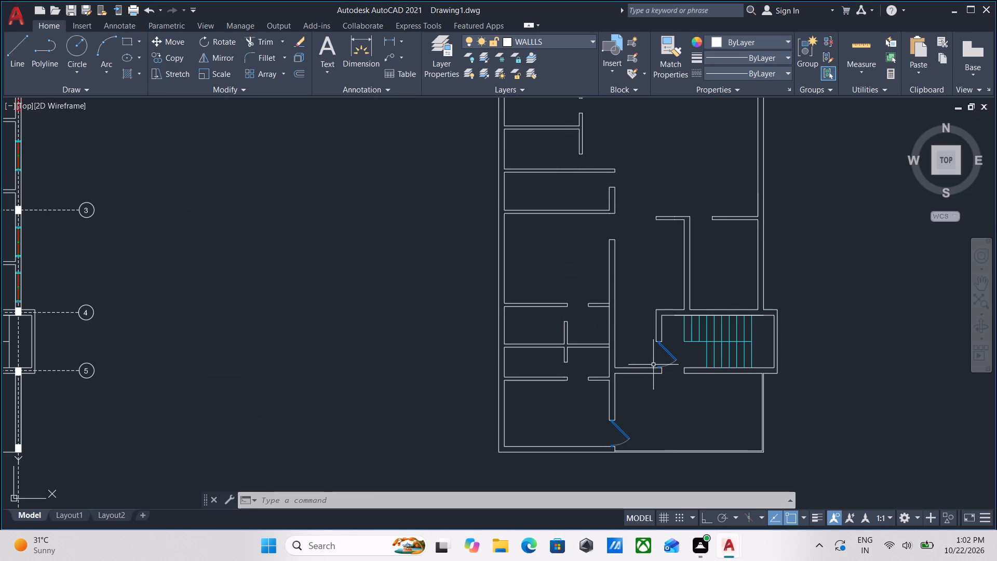
Copy the door beside the staircase, by its upper jamb midpoint, into the corridor-side opening of the large room on the west side.
{"action": "scroll", "coordinate": [665, 365], "scroll_direction": "up", "scroll_amount": 2}
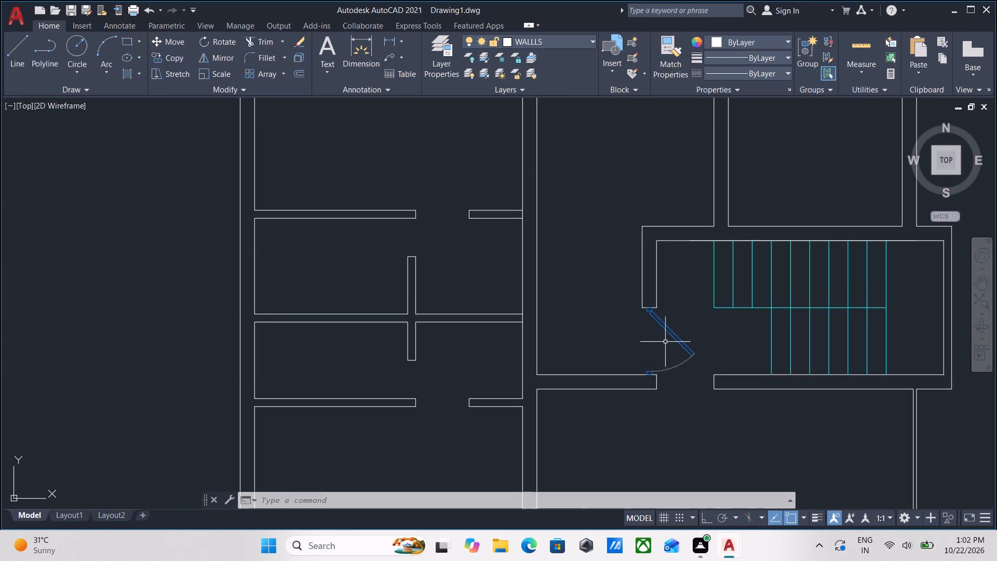
{"action": "scroll", "coordinate": [665, 332], "scroll_direction": "up", "scroll_amount": 1}
{"action": "left_click", "coordinate": [685, 315]}
{"action": "left_click", "coordinate": [654, 340]}
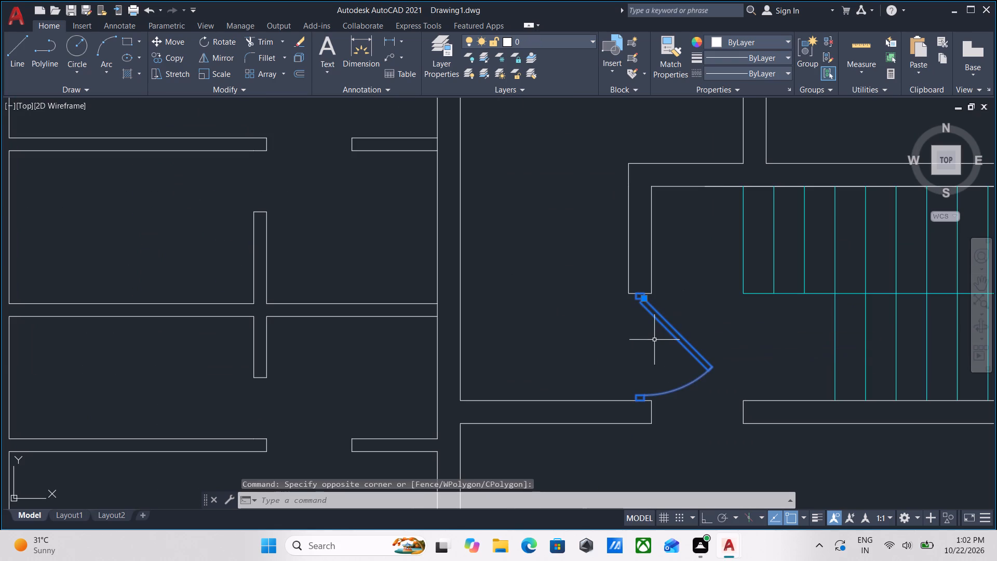
{"action": "type", "text": "CO"}
{"action": "key", "text": "Return"}
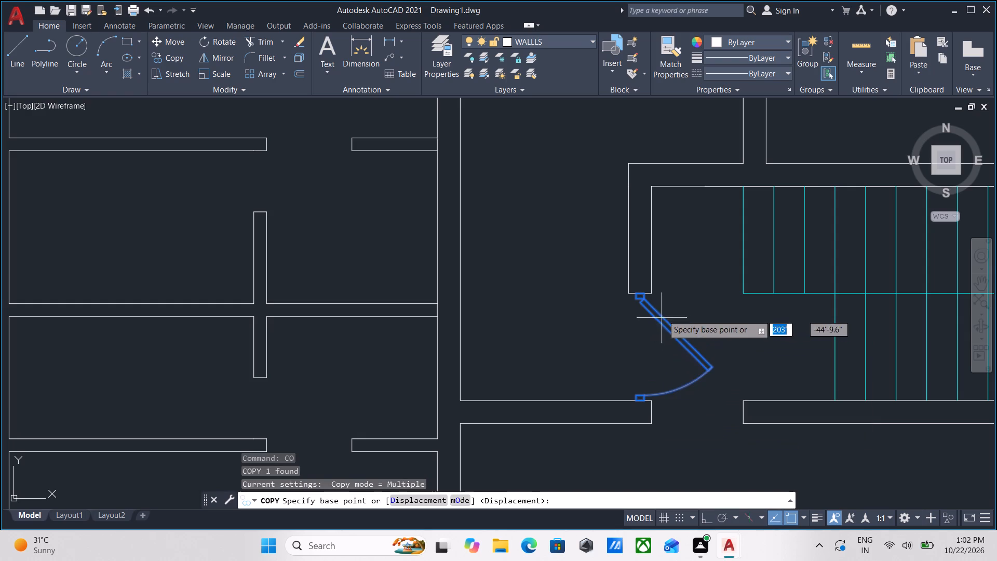
{"action": "scroll", "coordinate": [663, 314], "scroll_direction": "up", "scroll_amount": 3}
{"action": "left_click", "coordinate": [569, 229]}
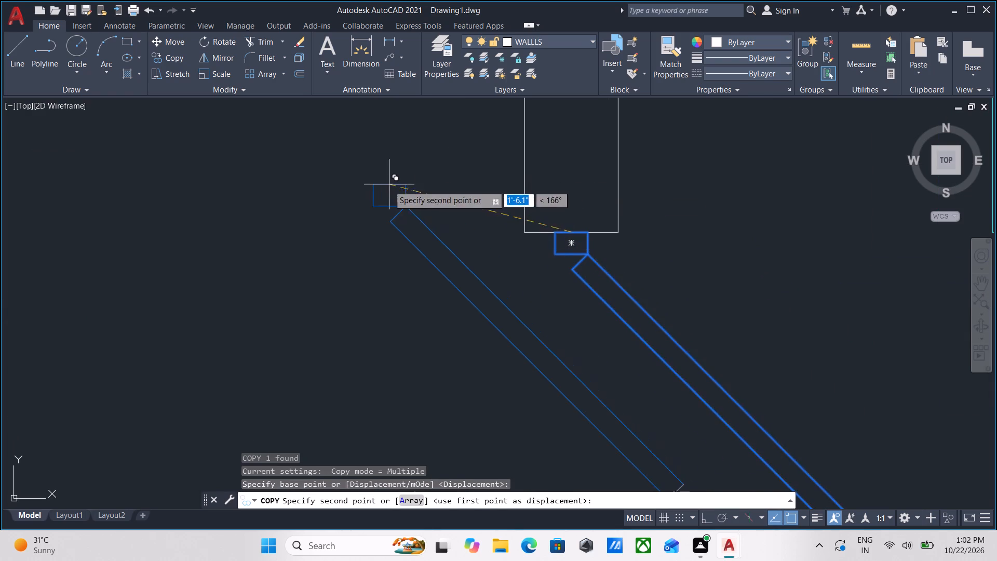
{"action": "middle_click_drag", "start_coordinate": [392, 190], "coordinate": [455, 263]}
{"action": "scroll", "coordinate": [412, 217], "scroll_direction": "down", "scroll_amount": 4}
{"action": "middle_click_drag", "start_coordinate": [455, 257], "coordinate": [492, 408]}
{"action": "middle_click_drag", "start_coordinate": [458, 295], "coordinate": [493, 485]}
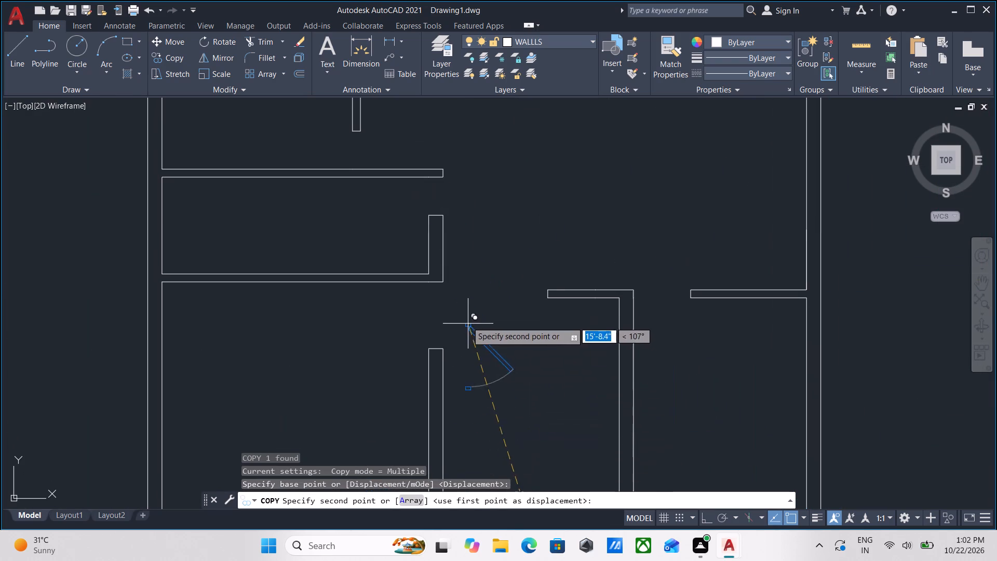
{"action": "left_click", "coordinate": [435, 283]}
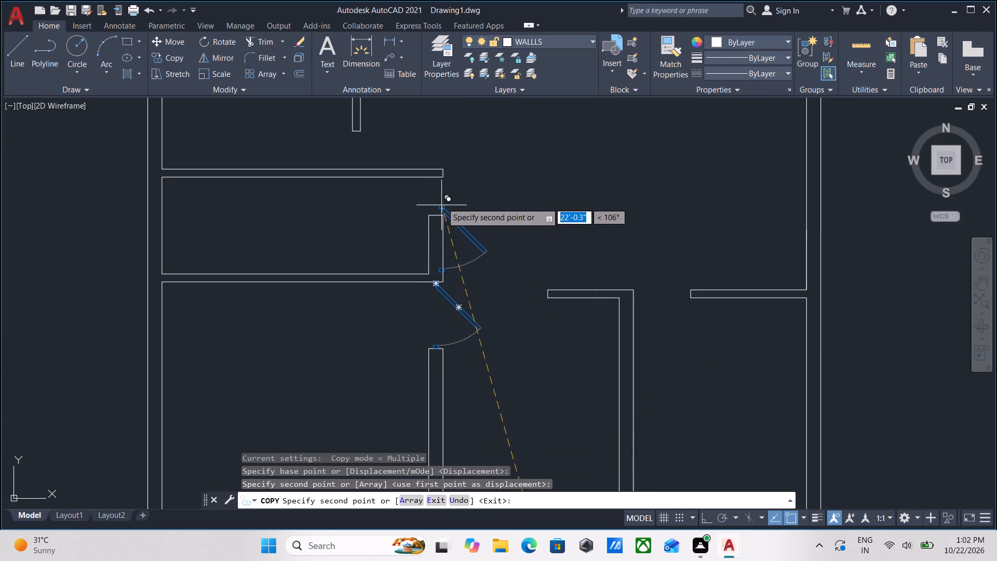
{"action": "scroll", "coordinate": [478, 264], "scroll_direction": "down", "scroll_amount": 1}
{"action": "middle_click_drag", "start_coordinate": [477, 266], "coordinate": [479, 239]}
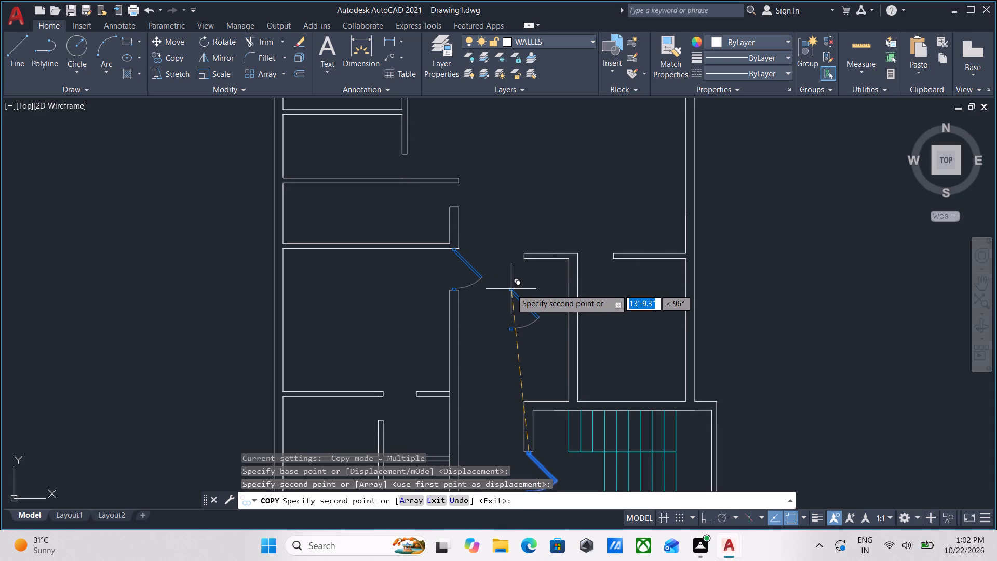
{"action": "middle_click_drag", "start_coordinate": [511, 289], "coordinate": [496, 438]}
{"action": "scroll", "coordinate": [506, 260], "scroll_direction": "down", "scroll_amount": 1}
{"action": "middle_click_drag", "start_coordinate": [503, 276], "coordinate": [503, 352]}
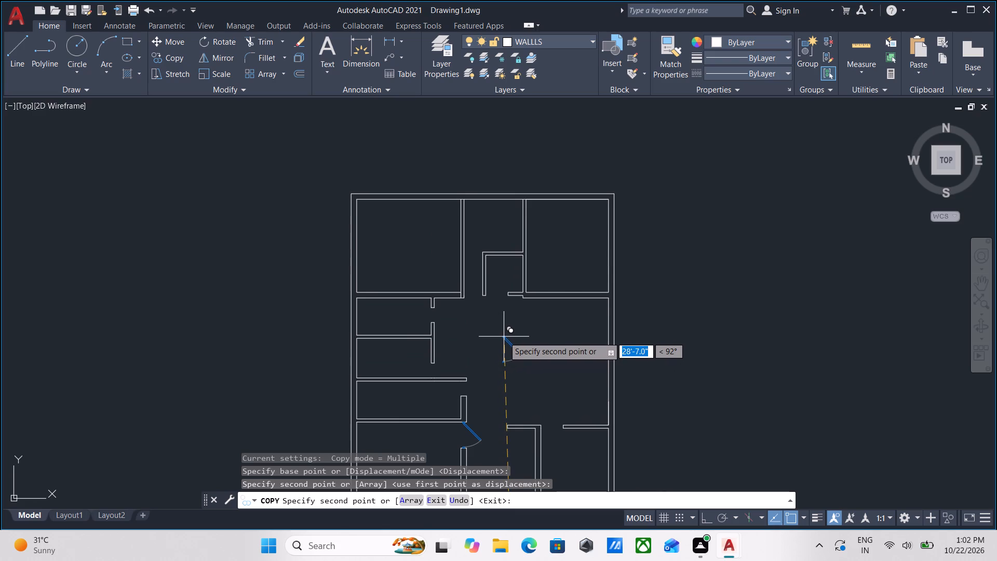
{"action": "key", "text": "Escape"}
Draw a short line across the south wall of the north-east room, starting from the room's inner south-west corner.
{"action": "scroll", "coordinate": [507, 329], "scroll_direction": "up", "scroll_amount": 2}
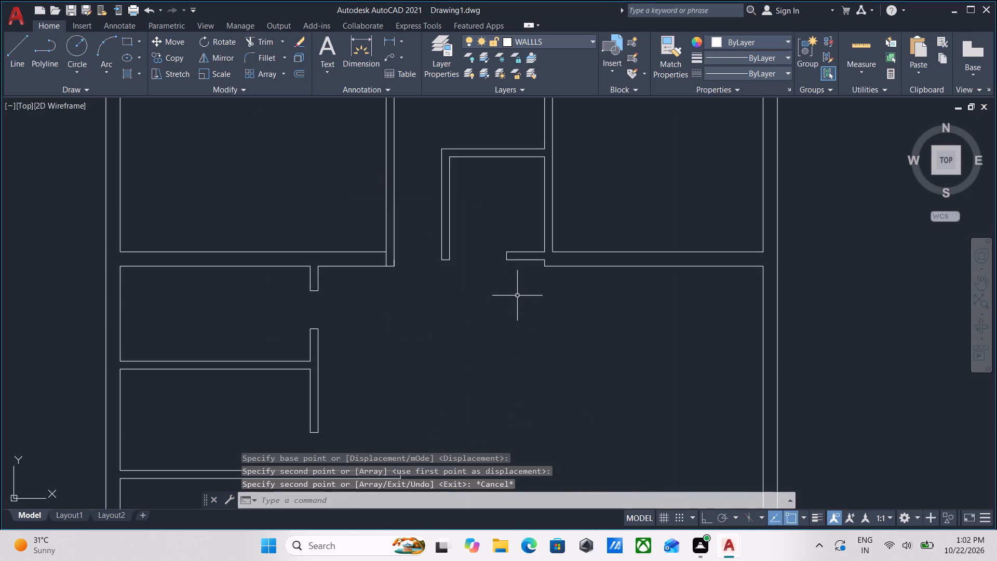
{"action": "middle_click_drag", "start_coordinate": [521, 293], "coordinate": [522, 337]}
{"action": "key", "text": "l"}
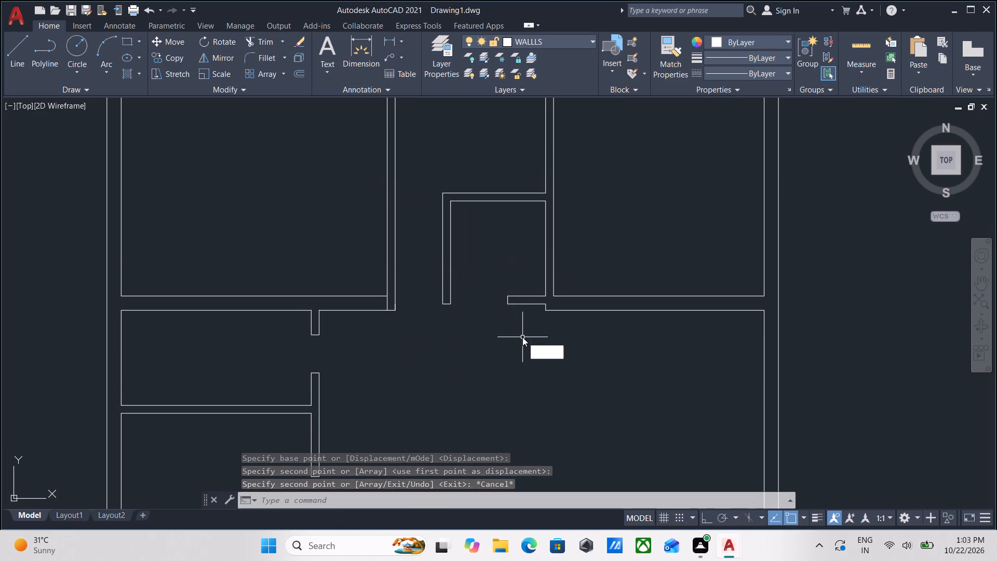
{"action": "key", "text": "Return"}
{"action": "scroll", "coordinate": [549, 293], "scroll_direction": "up", "scroll_amount": 1}
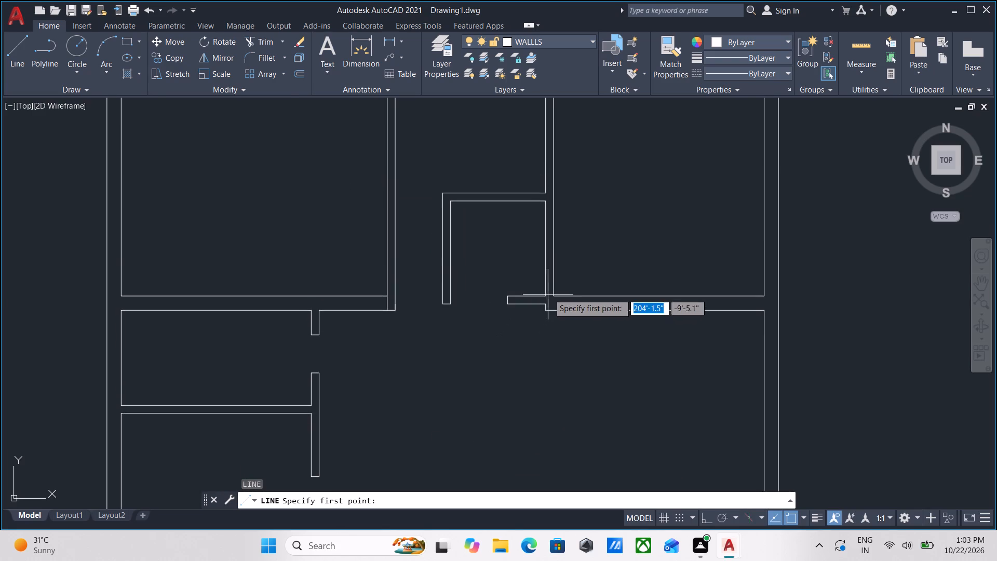
{"action": "scroll", "coordinate": [548, 293], "scroll_direction": "up", "scroll_amount": 1}
{"action": "left_click", "coordinate": [563, 299]}
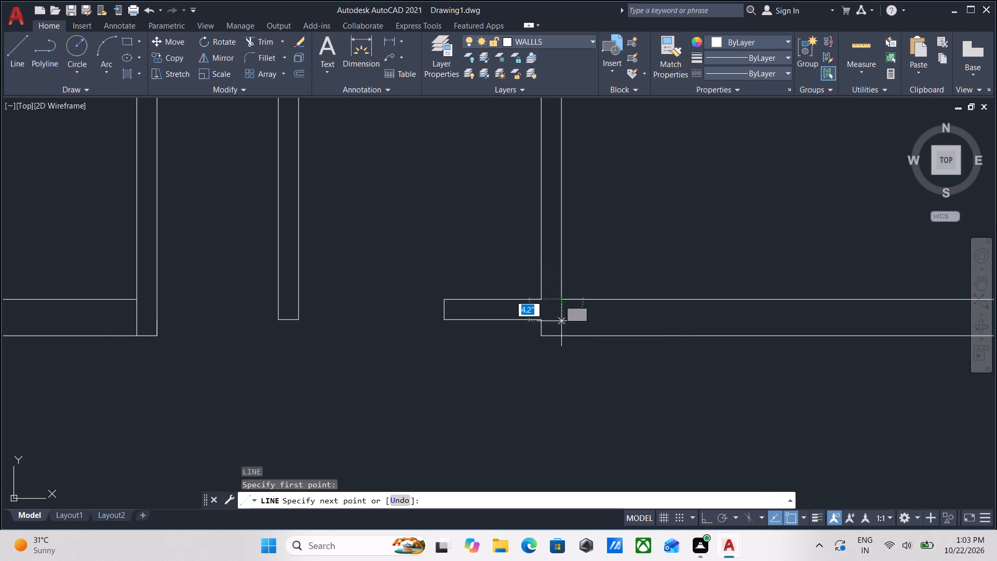
{"action": "left_click", "coordinate": [560, 338]}
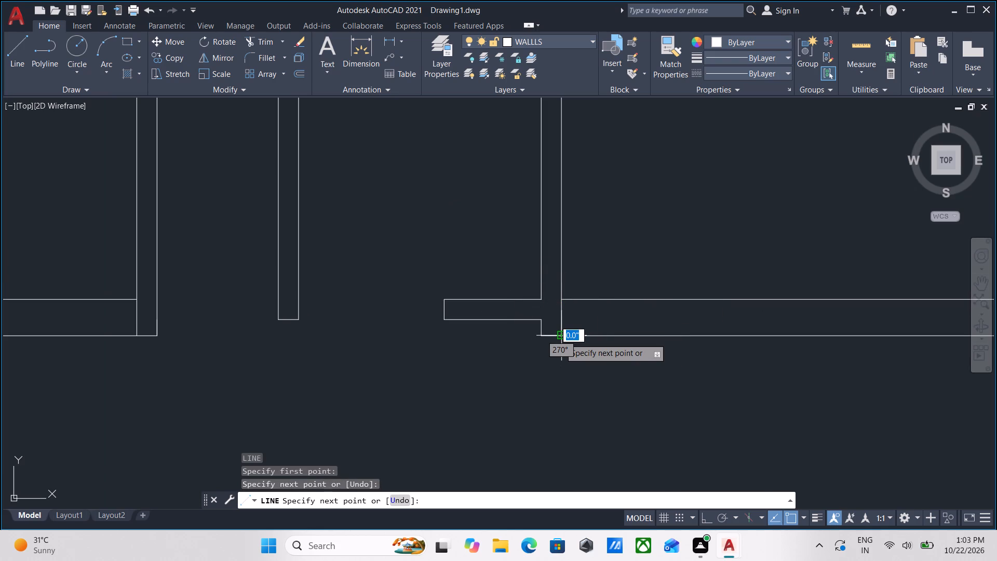
{"action": "key", "text": "Escape"}
Offset the short line across the north-east room's south wall 3'6" eastward to mark the other door jamb.
{"action": "left_click", "coordinate": [571, 325]}
{"action": "left_click", "coordinate": [555, 313]}
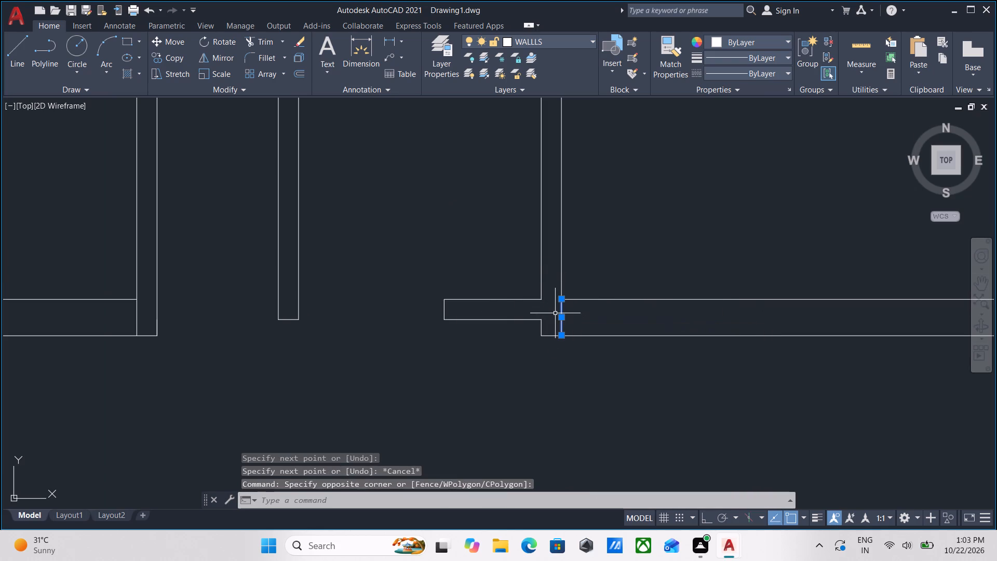
{"action": "key", "text": "o"}
{"action": "key", "text": "Return"}
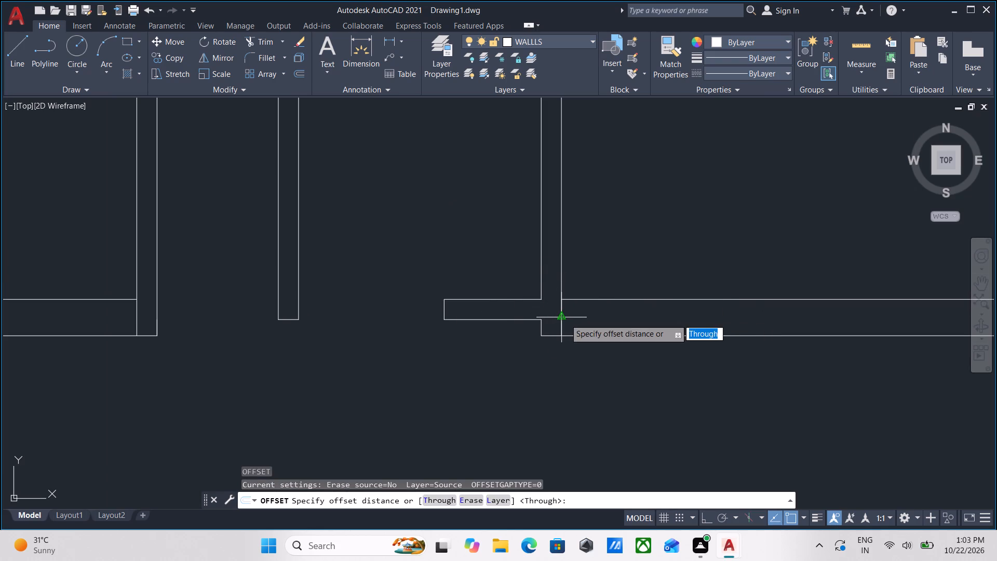
{"action": "left_click", "coordinate": [565, 319]}
{"action": "left_click", "coordinate": [648, 318]}
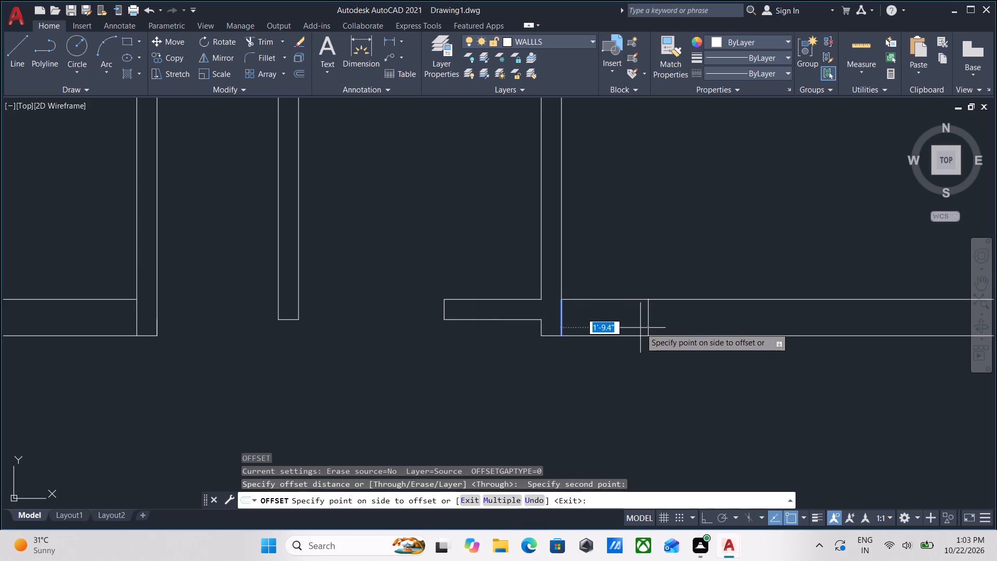
{"action": "type", "text": "3'"}
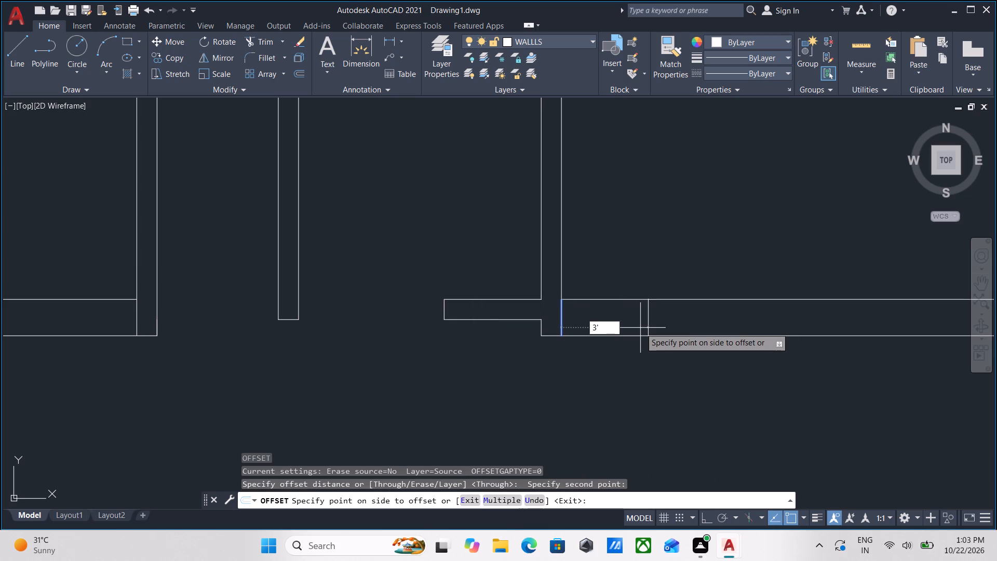
{"action": "key", "text": "6"}
{"action": "key", "text": "Return"}
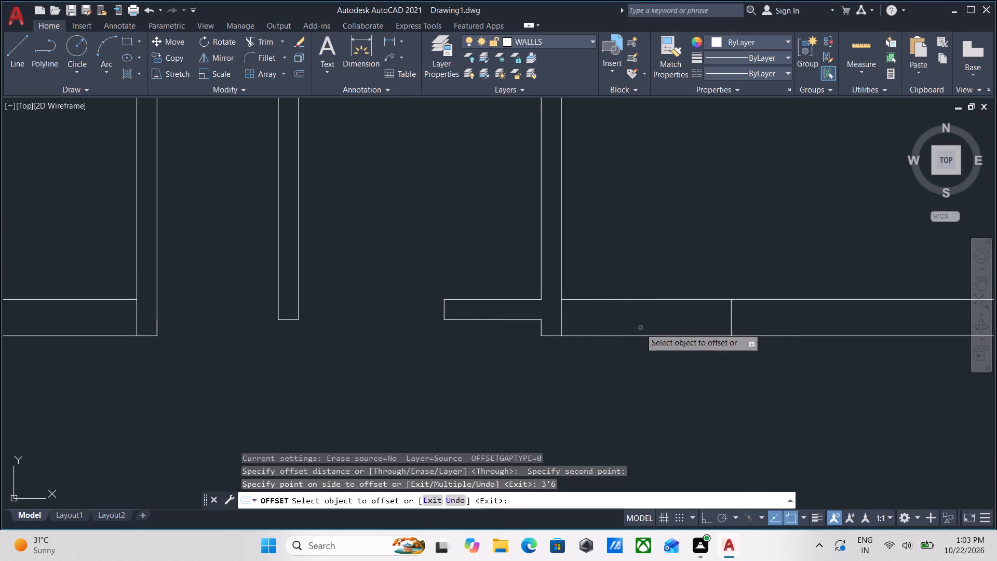
{"action": "key", "text": "Escape"}
Trim both faces of the north-east room's south wall between the two jamb lines to open the doorway.
{"action": "type", "text": "TR"}
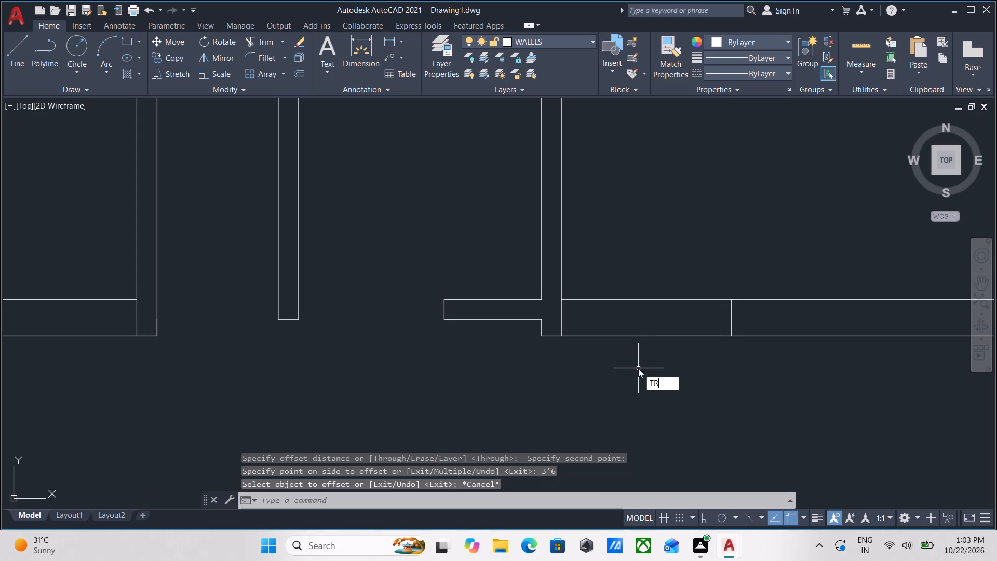
{"action": "key", "text": "Return"}
{"action": "left_click", "coordinate": [638, 368]}
{"action": "left_click", "coordinate": [636, 263]}
{"action": "key", "text": "Escape"}
Trim off the part of the north-west room's inner east wall line that crosses the south wall.
{"action": "scroll", "coordinate": [653, 299], "scroll_direction": "down", "scroll_amount": 2}
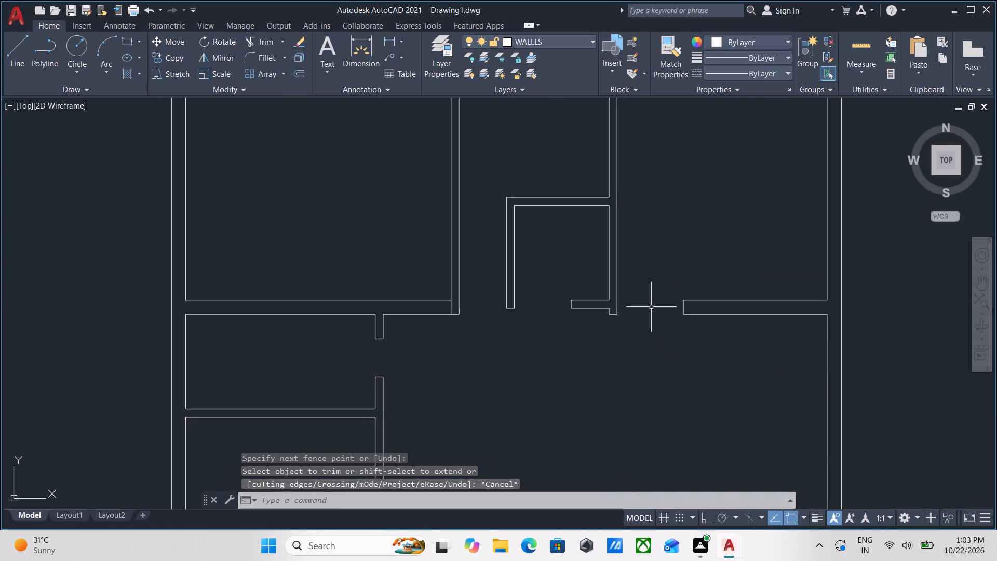
{"action": "middle_click_drag", "start_coordinate": [657, 323], "coordinate": [669, 336]}
{"action": "scroll", "coordinate": [577, 397], "scroll_direction": "down", "scroll_amount": 1}
{"action": "middle_click_drag", "start_coordinate": [577, 397], "coordinate": [648, 396]}
{"action": "scroll", "coordinate": [597, 368], "scroll_direction": "up", "scroll_amount": 2}
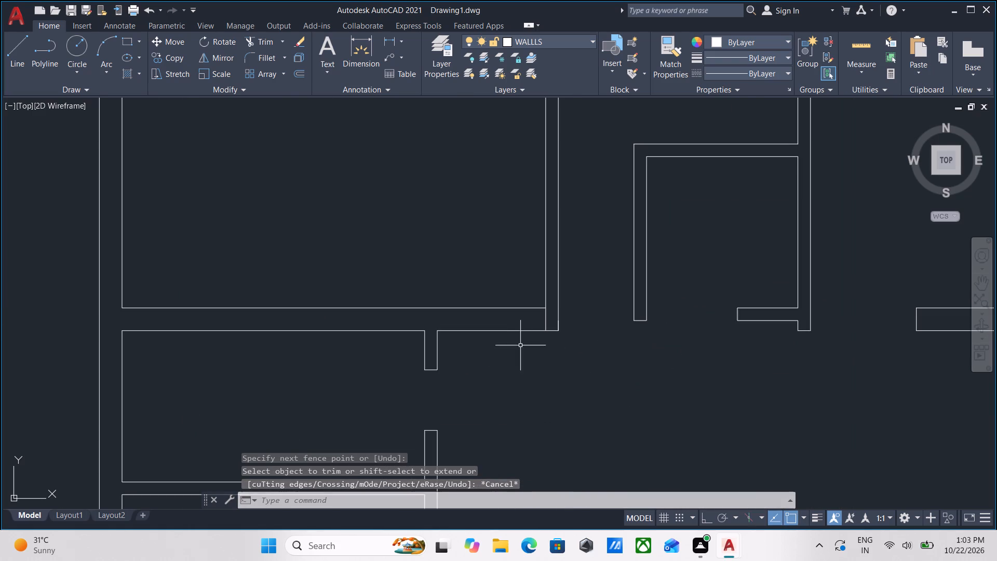
{"action": "scroll", "coordinate": [537, 315], "scroll_direction": "up", "scroll_amount": 2}
{"action": "left_click", "coordinate": [572, 335]}
{"action": "left_click", "coordinate": [505, 319]}
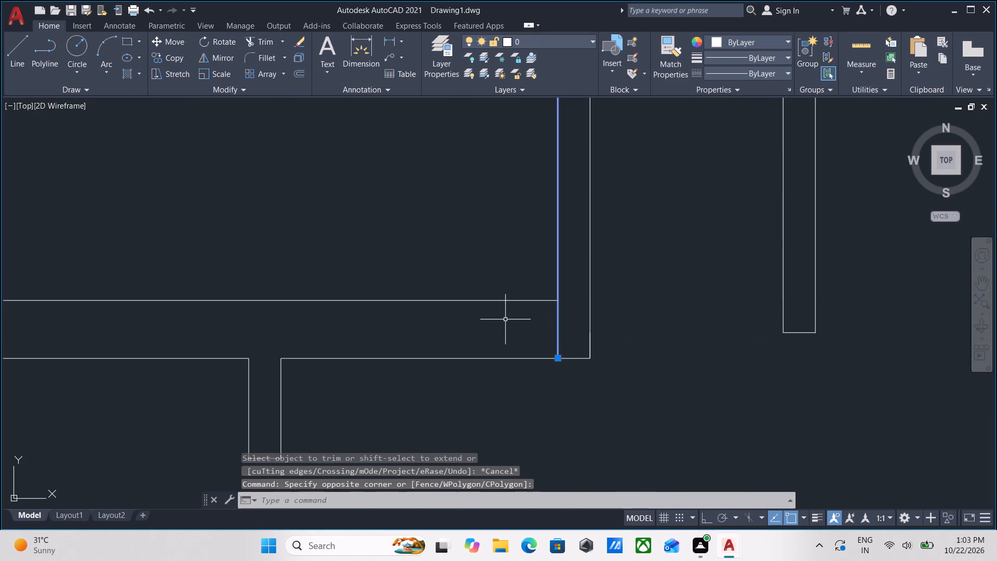
{"action": "key", "text": "Escape"}
{"action": "type", "text": "TR"}
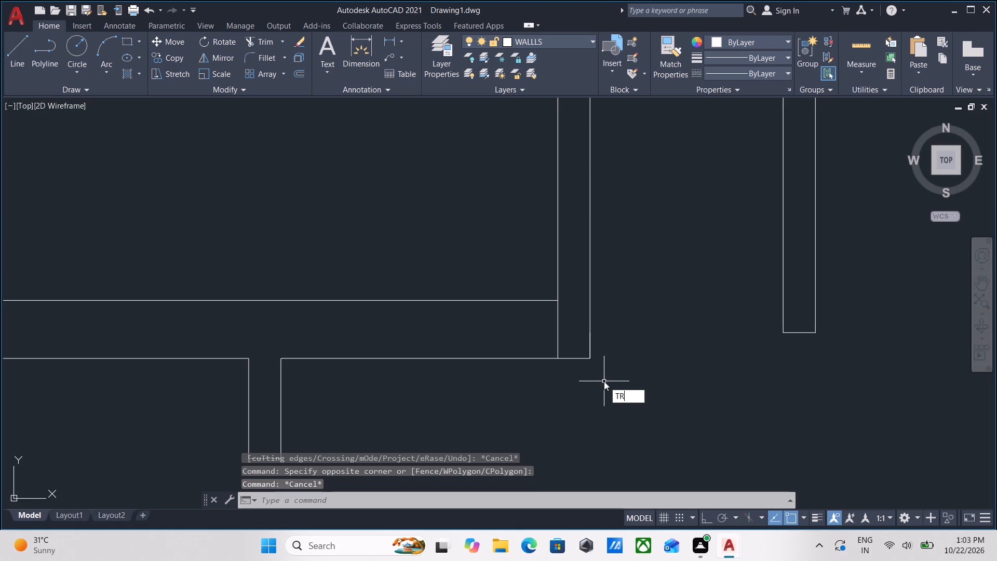
{"action": "key", "text": "Return"}
{"action": "scroll", "coordinate": [575, 337], "scroll_direction": "up", "scroll_amount": 2}
{"action": "left_click", "coordinate": [554, 312]}
{"action": "left_click", "coordinate": [500, 311]}
{"action": "key", "text": "Escape"}
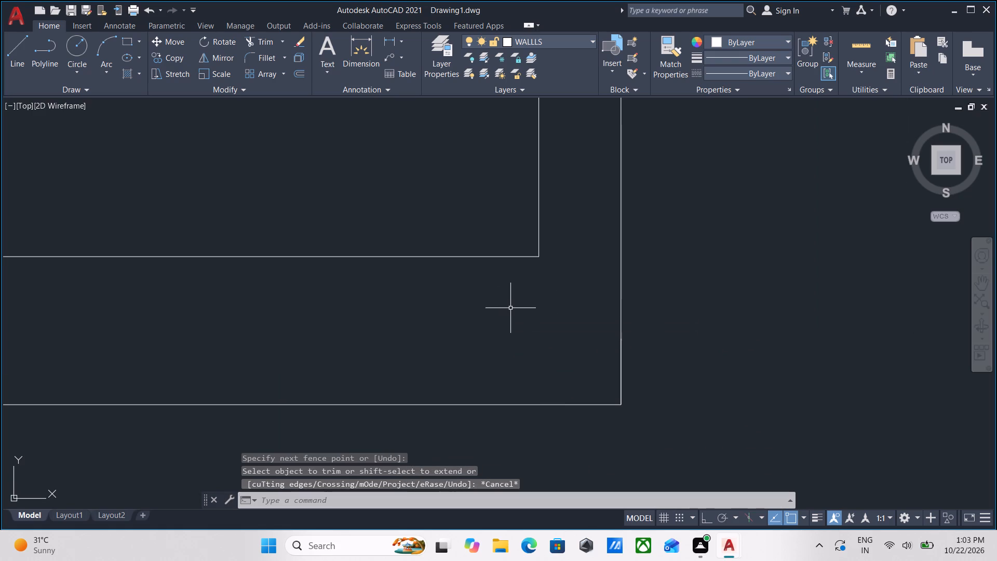
Draw a 9" line across the south wall from the north-west room's inner south-east corner.
{"action": "key", "text": "l"}
{"action": "key", "text": "Return"}
{"action": "left_click", "coordinate": [537, 257]}
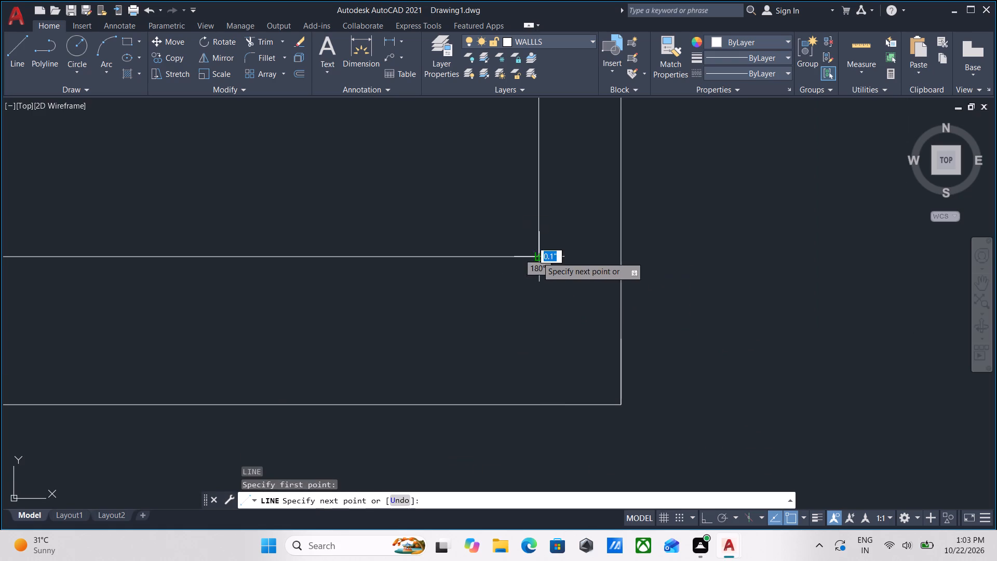
{"action": "left_click", "coordinate": [542, 405]}
{"action": "key", "text": "Escape"}
Offset the new 9" line 3'6" westward along the north-west room's south wall.
{"action": "left_click_drag", "start_coordinate": [558, 358], "coordinate": [547, 346]}
{"action": "left_click", "coordinate": [483, 304]}
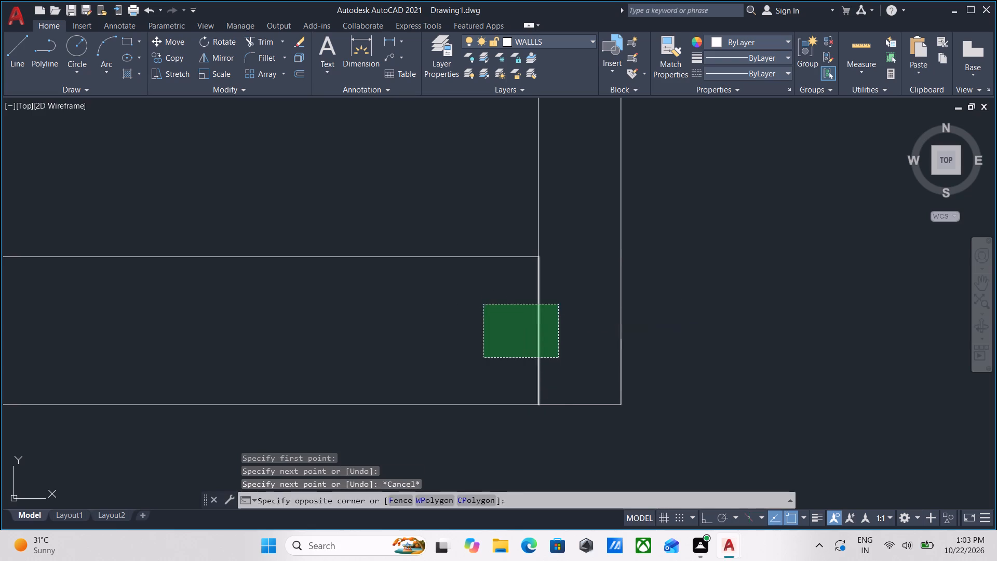
{"action": "middle_click_drag", "start_coordinate": [483, 304], "coordinate": [513, 335]}
{"action": "key", "text": "o"}
{"action": "key", "text": "Return"}
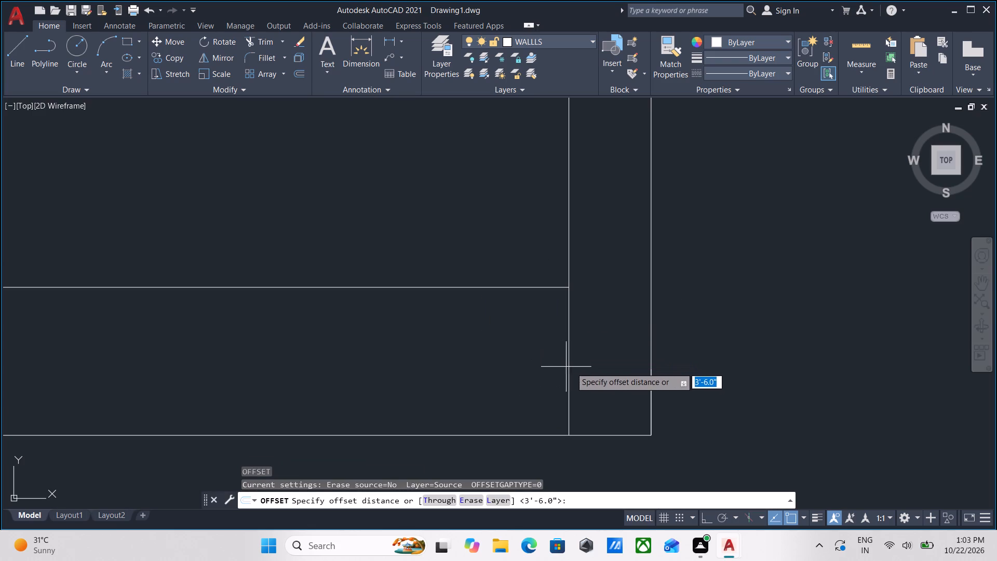
{"action": "left_click", "coordinate": [565, 364]}
{"action": "left_click", "coordinate": [396, 353]}
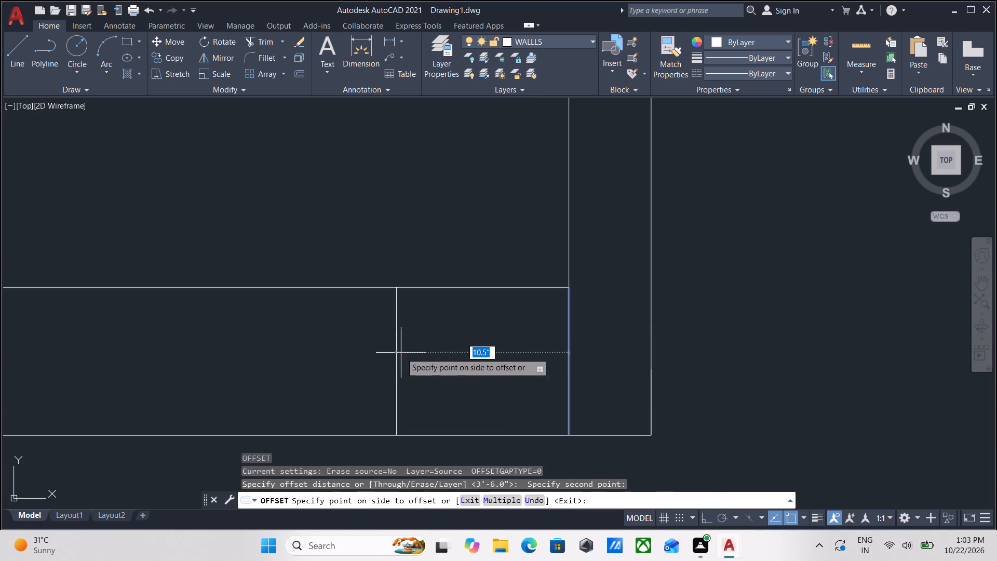
{"action": "scroll", "coordinate": [364, 350], "scroll_direction": "down", "scroll_amount": 1}
{"action": "middle_click_drag", "start_coordinate": [364, 350], "coordinate": [523, 329]}
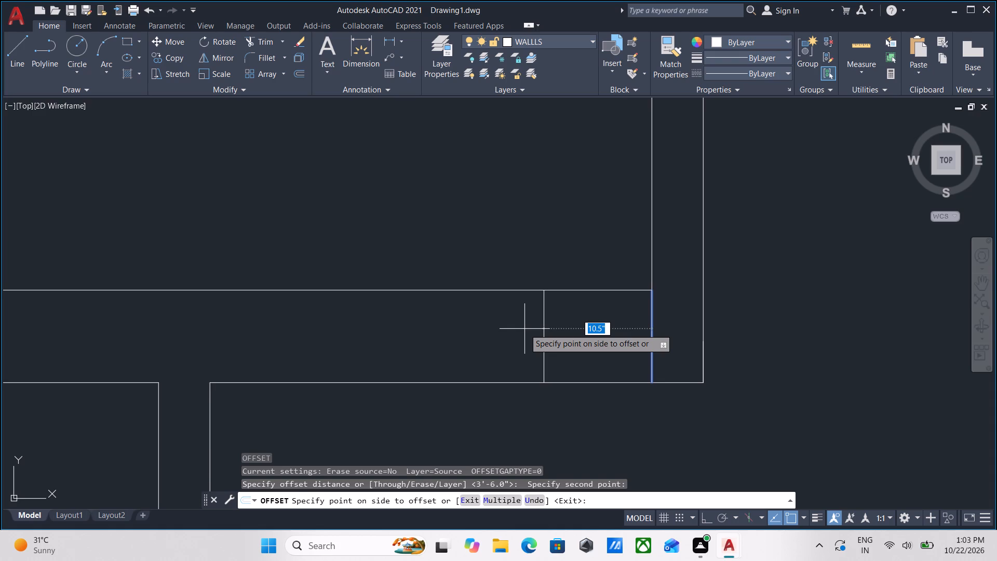
{"action": "type", "text": "3'6"}
{"action": "key", "text": "Return"}
{"action": "scroll", "coordinate": [524, 329], "scroll_direction": "down", "scroll_amount": 2}
{"action": "middle_click_drag", "start_coordinate": [542, 323], "coordinate": [588, 309]}
{"action": "key", "text": "Escape"}
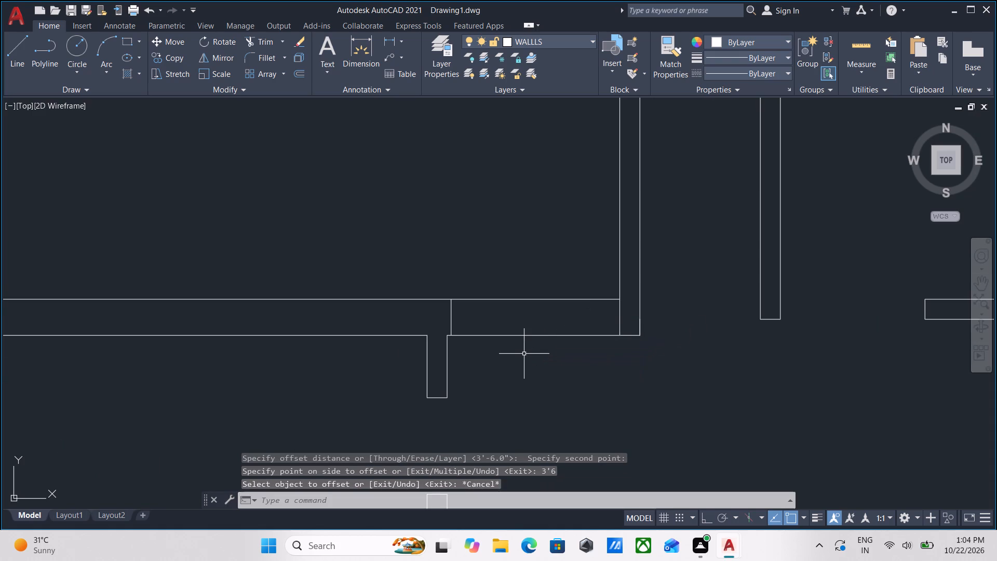
Trim both faces of the north-west room's south wall between the two jamb lines to open the doorway.
{"action": "type", "text": "TR"}
{"action": "key", "text": "Return"}
{"action": "left_click", "coordinate": [524, 354]}
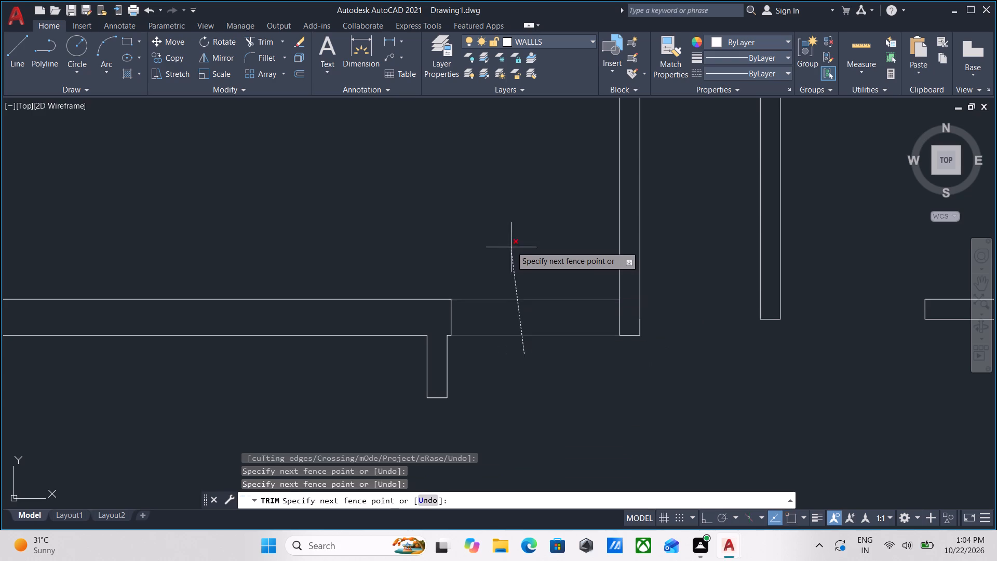
{"action": "left_click", "coordinate": [511, 246]}
{"action": "scroll", "coordinate": [523, 289], "scroll_direction": "down", "scroll_amount": 2}
{"action": "key", "text": "Escape"}
Make a copy of the large west room's corridor-side door, rotated 90° about the outer corner of its upper jamb.
{"action": "scroll", "coordinate": [533, 330], "scroll_direction": "down", "scroll_amount": 1}
{"action": "middle_click_drag", "start_coordinate": [533, 330], "coordinate": [528, 284]}
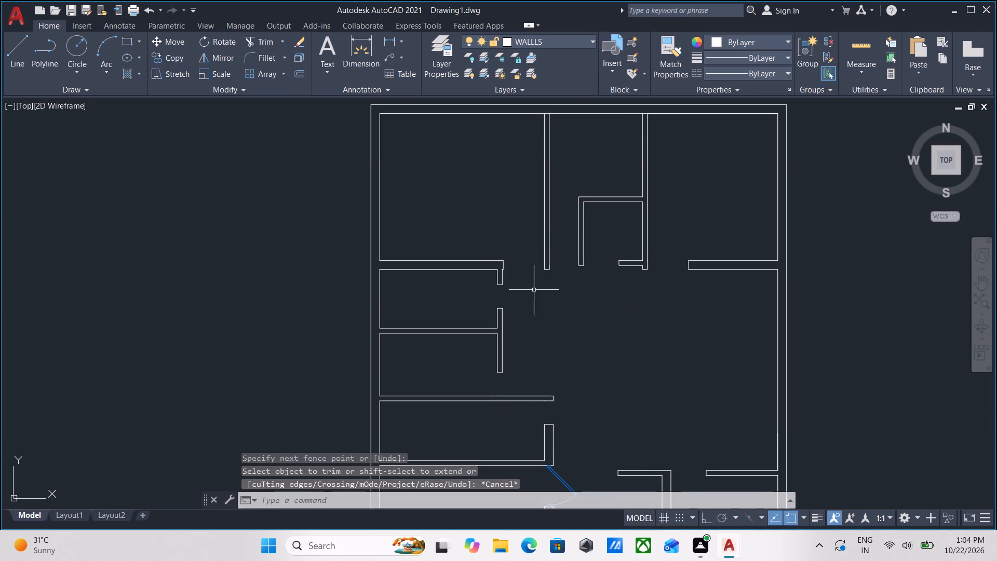
{"action": "middle_click_drag", "start_coordinate": [567, 360], "coordinate": [563, 217]}
{"action": "scroll", "coordinate": [585, 383], "scroll_direction": "up", "scroll_amount": 2}
{"action": "scroll", "coordinate": [586, 366], "scroll_direction": "down", "scroll_amount": 1}
{"action": "middle_click_drag", "start_coordinate": [586, 358], "coordinate": [598, 269]}
{"action": "scroll", "coordinate": [597, 258], "scroll_direction": "down", "scroll_amount": 2}
{"action": "middle_click_drag", "start_coordinate": [595, 265], "coordinate": [580, 349]}
{"action": "middle_click_drag", "start_coordinate": [582, 334], "coordinate": [576, 349]}
{"action": "scroll", "coordinate": [575, 341], "scroll_direction": "up", "scroll_amount": 2}
{"action": "left_click", "coordinate": [583, 319]}
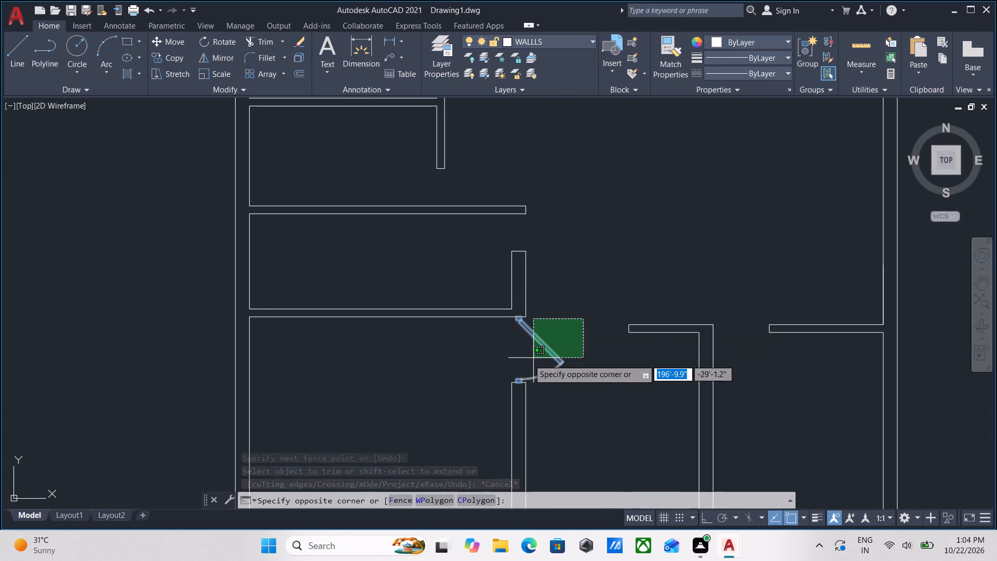
{"action": "left_click", "coordinate": [527, 360]}
{"action": "scroll", "coordinate": [547, 344], "scroll_direction": "up", "scroll_amount": 1}
{"action": "type", "text": "RO"}
{"action": "key", "text": "Return"}
{"action": "scroll", "coordinate": [480, 313], "scroll_direction": "up", "scroll_amount": 3}
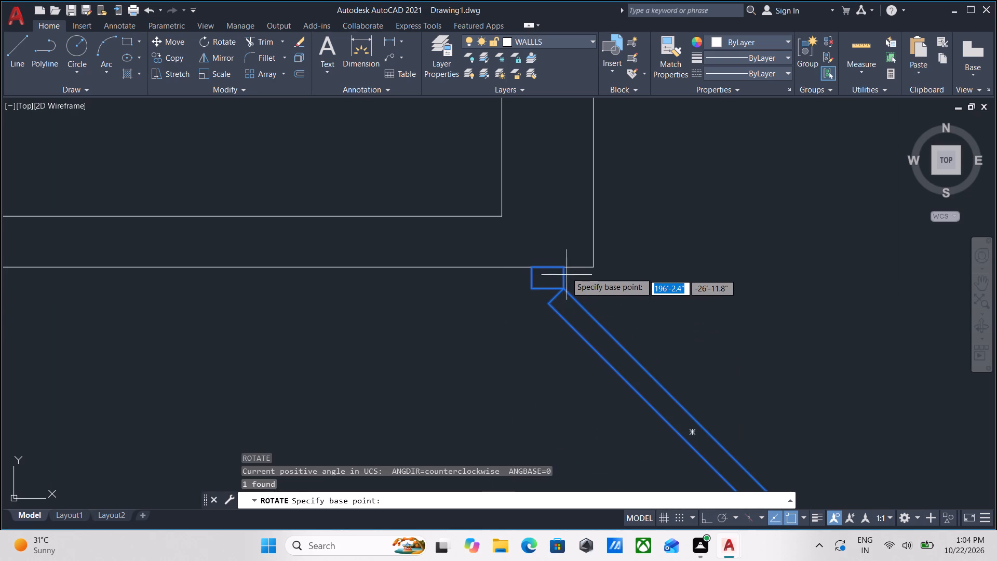
{"action": "left_click", "coordinate": [565, 262]}
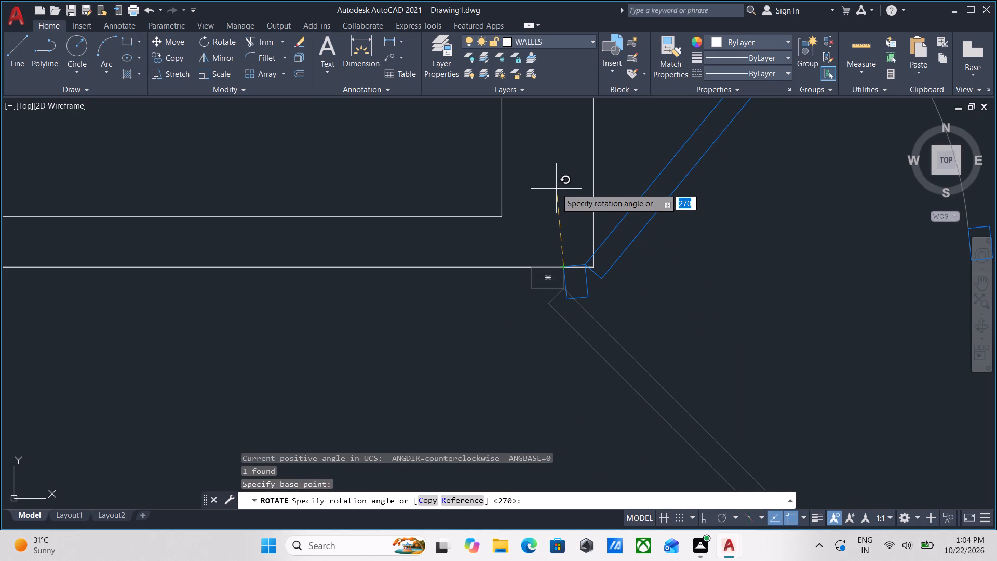
{"action": "key", "text": "F8"}
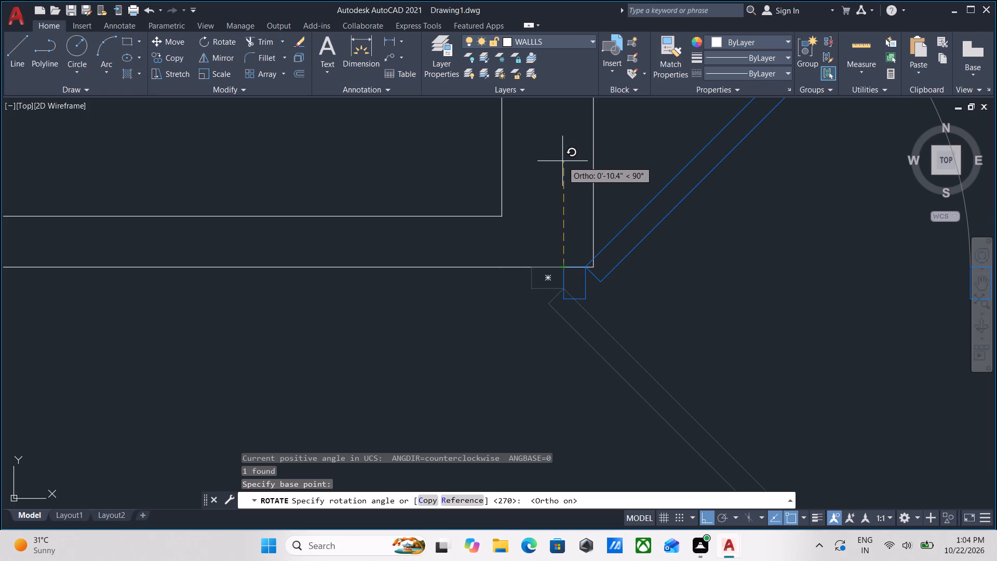
{"action": "type", "text": "COP"}
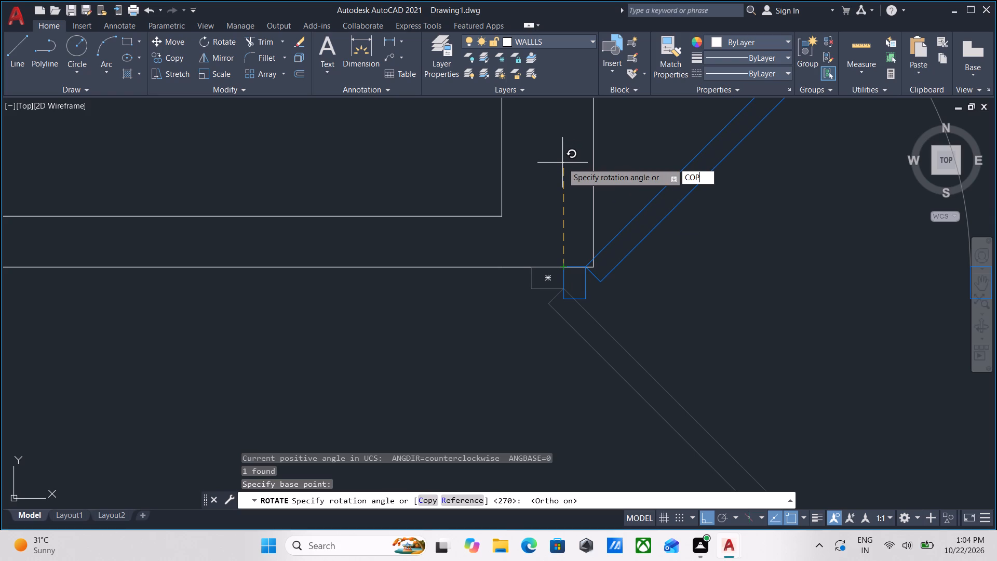
{"action": "key", "text": "y"}
{"action": "key", "text": "Return"}
{"action": "left_click", "coordinate": [562, 163]}
Move the rotated door copy by its hinge-side jamb midpoint onto the west jamb of the north-west room's new doorway.
{"action": "scroll", "coordinate": [644, 242], "scroll_direction": "down", "scroll_amount": 1}
{"action": "middle_click_drag", "start_coordinate": [644, 242], "coordinate": [606, 319]}
{"action": "left_click_drag", "start_coordinate": [653, 306], "coordinate": [650, 297]}
{"action": "left_click", "coordinate": [625, 213]}
{"action": "scroll", "coordinate": [620, 318], "scroll_direction": "up", "scroll_amount": 1}
{"action": "middle_click_drag", "start_coordinate": [620, 313], "coordinate": [620, 288]}
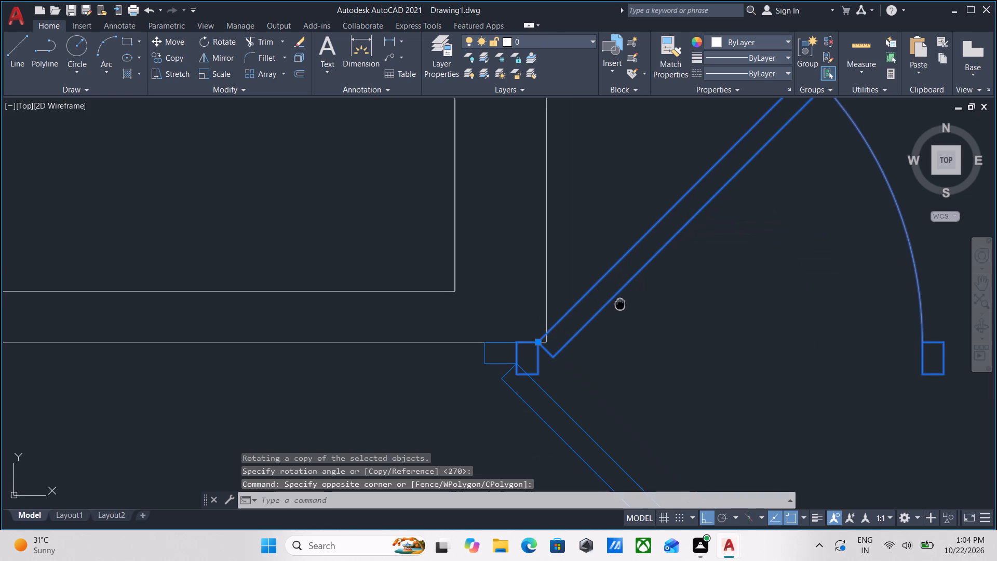
{"action": "middle_click_drag", "start_coordinate": [620, 288], "coordinate": [619, 282]}
{"action": "key", "text": "m"}
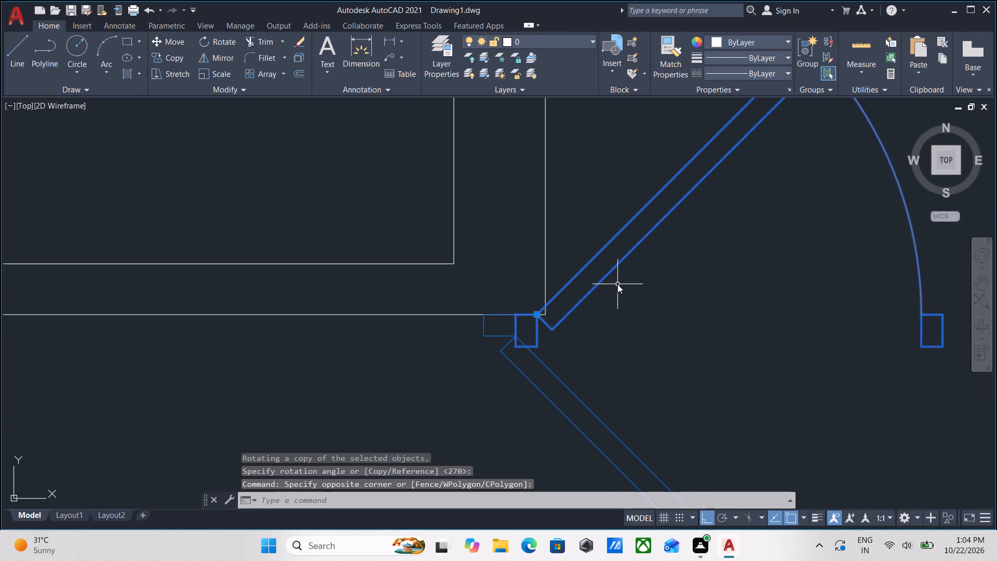
{"action": "key", "text": "Return"}
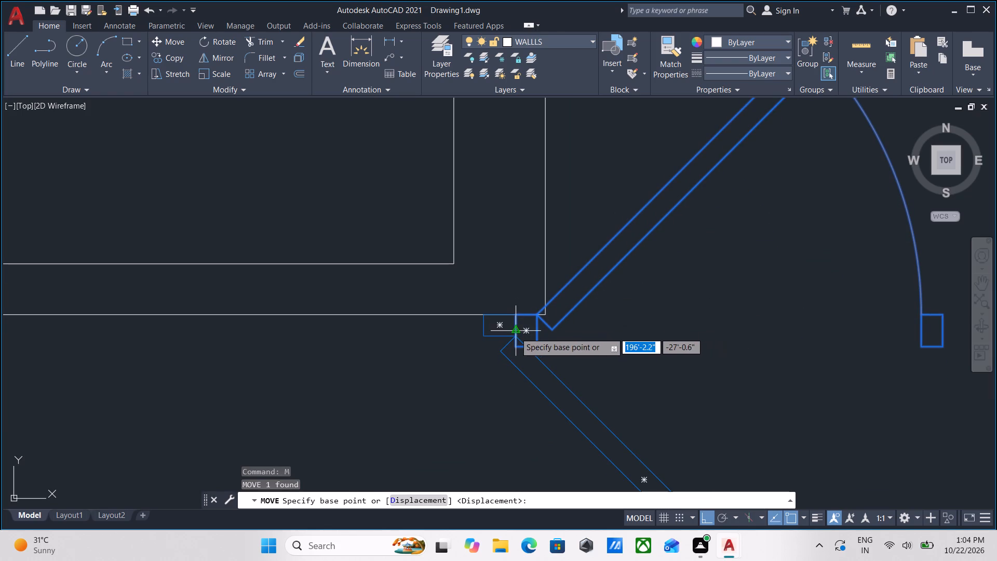
{"action": "left_click", "coordinate": [515, 332]}
{"action": "middle_click_drag", "start_coordinate": [545, 210], "coordinate": [540, 329]}
{"action": "key", "text": "F8"}
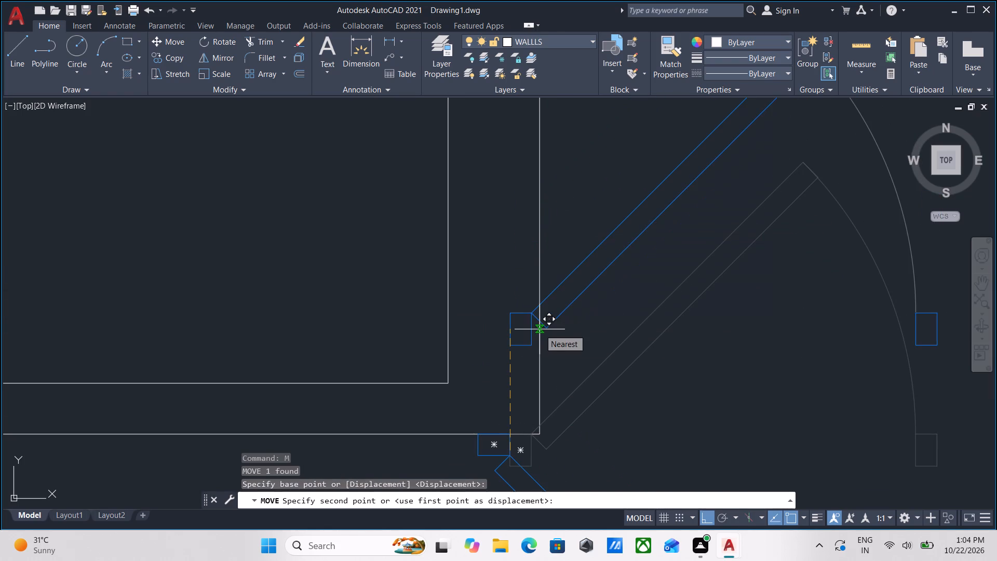
{"action": "scroll", "coordinate": [559, 284], "scroll_direction": "down", "scroll_amount": 2}
{"action": "middle_click_drag", "start_coordinate": [560, 280], "coordinate": [578, 385]}
{"action": "scroll", "coordinate": [573, 239], "scroll_direction": "down", "scroll_amount": 1}
{"action": "middle_click_drag", "start_coordinate": [573, 239], "coordinate": [571, 392]}
{"action": "middle_click_drag", "start_coordinate": [604, 221], "coordinate": [615, 350]}
{"action": "scroll", "coordinate": [612, 325], "scroll_direction": "down", "scroll_amount": 2}
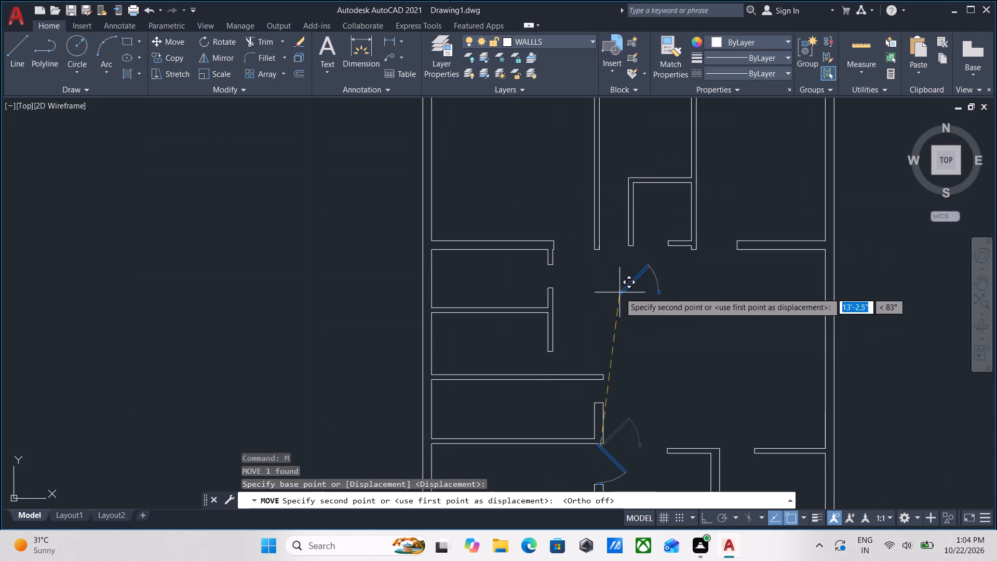
{"action": "middle_click_drag", "start_coordinate": [619, 292], "coordinate": [616, 343]}
{"action": "scroll", "coordinate": [577, 286], "scroll_direction": "up", "scroll_amount": 2}
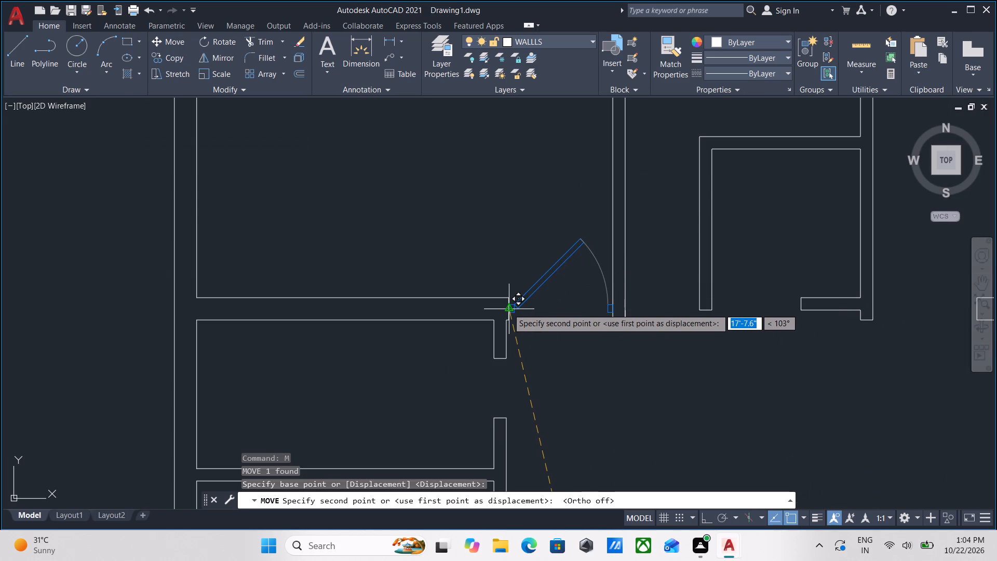
{"action": "scroll", "coordinate": [513, 314], "scroll_direction": "up", "scroll_amount": 3}
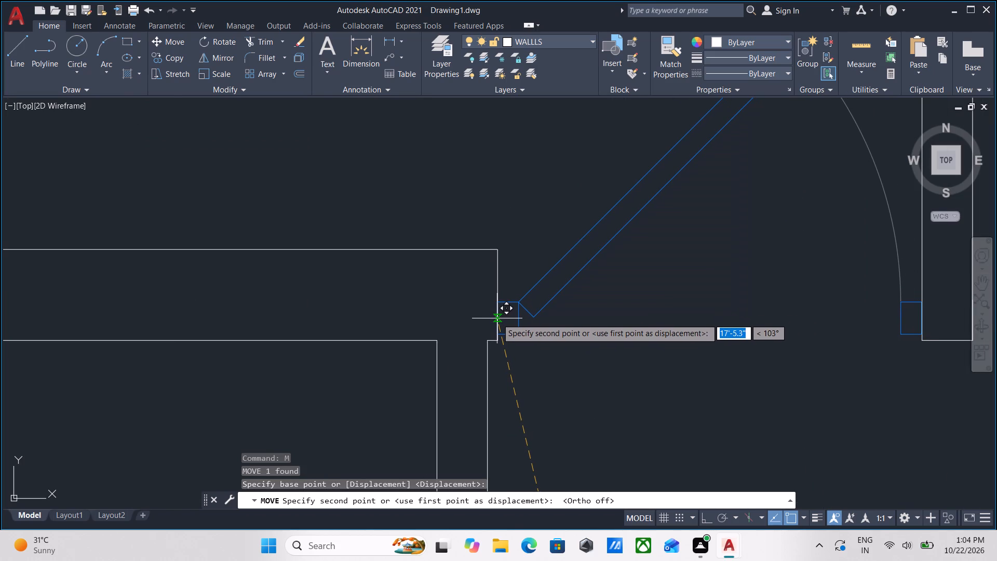
{"action": "left_click", "coordinate": [497, 318]}
Copy the north-west room's door by its hinge-side jamb midpoint onto the west jamb of the north-east room's south doorway.
{"action": "scroll", "coordinate": [538, 301], "scroll_direction": "down", "scroll_amount": 1}
{"action": "middle_click_drag", "start_coordinate": [535, 301], "coordinate": [303, 261]}
{"action": "scroll", "coordinate": [303, 261], "scroll_direction": "down", "scroll_amount": 1}
{"action": "scroll", "coordinate": [504, 283], "scroll_direction": "down", "scroll_amount": 2}
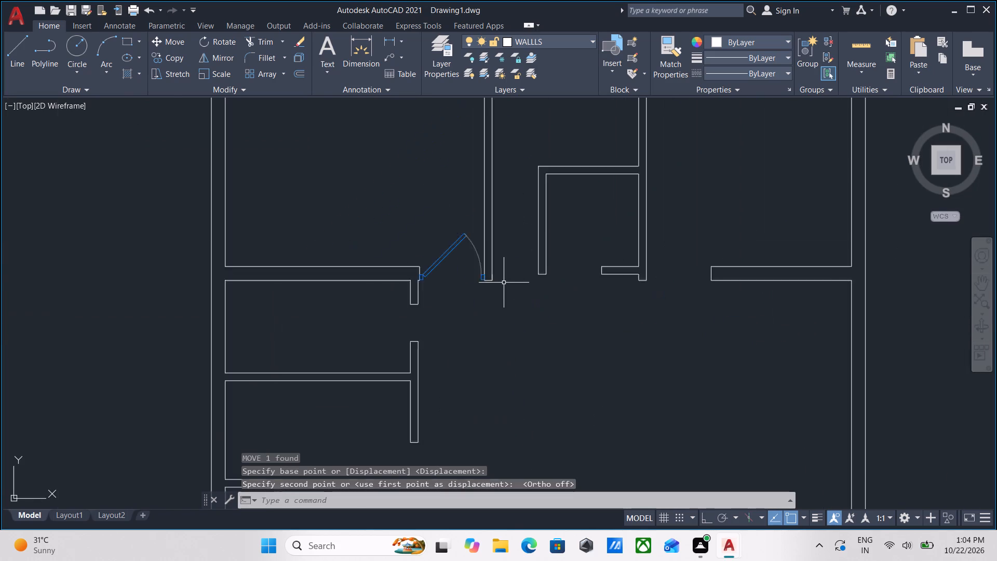
{"action": "scroll", "coordinate": [448, 273], "scroll_direction": "up", "scroll_amount": 1}
{"action": "left_click_drag", "start_coordinate": [456, 283], "coordinate": [447, 264]}
{"action": "left_click", "coordinate": [422, 215]}
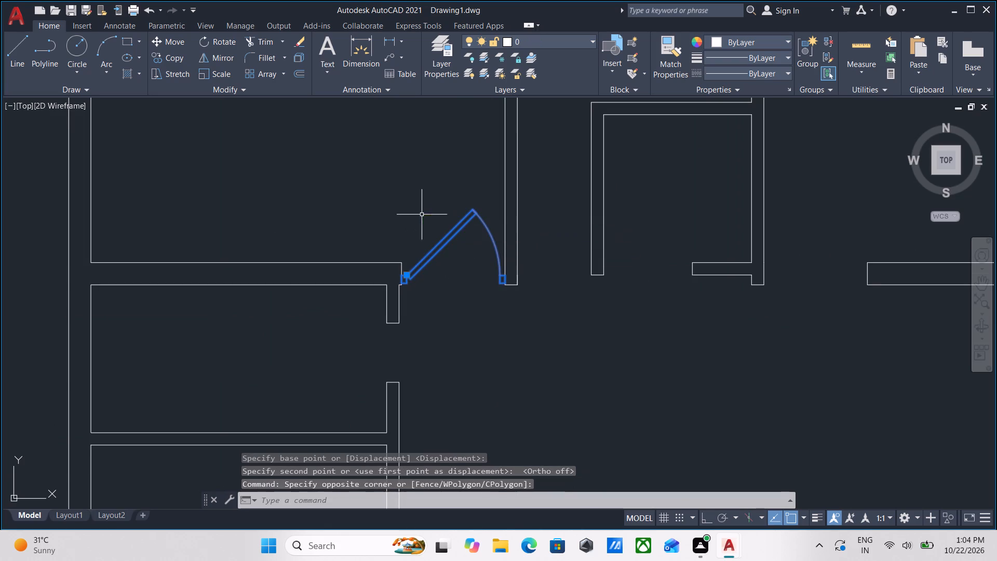
{"action": "middle_click_drag", "start_coordinate": [445, 272], "coordinate": [454, 303]}
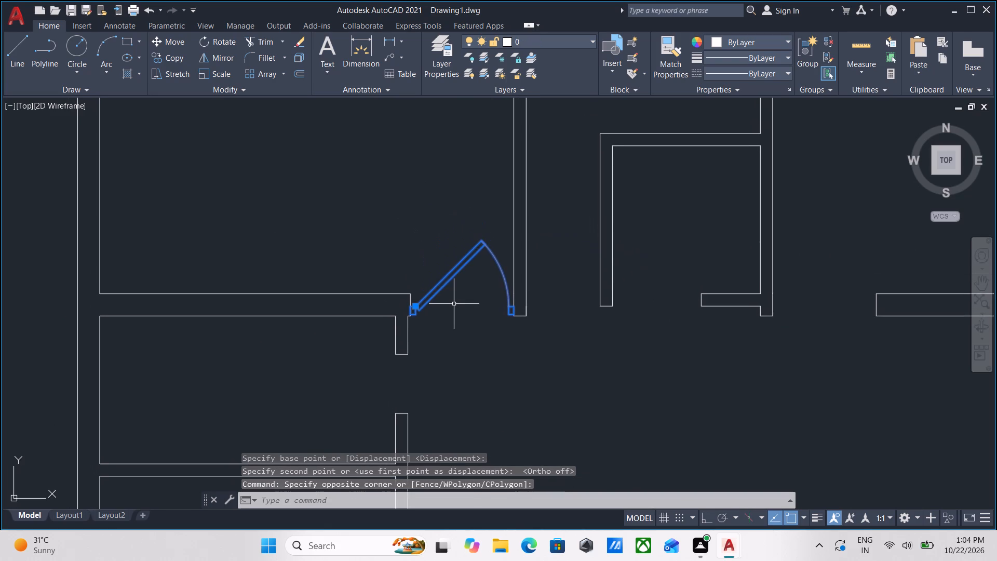
{"action": "type", "text": "CO"}
{"action": "key", "text": "Return"}
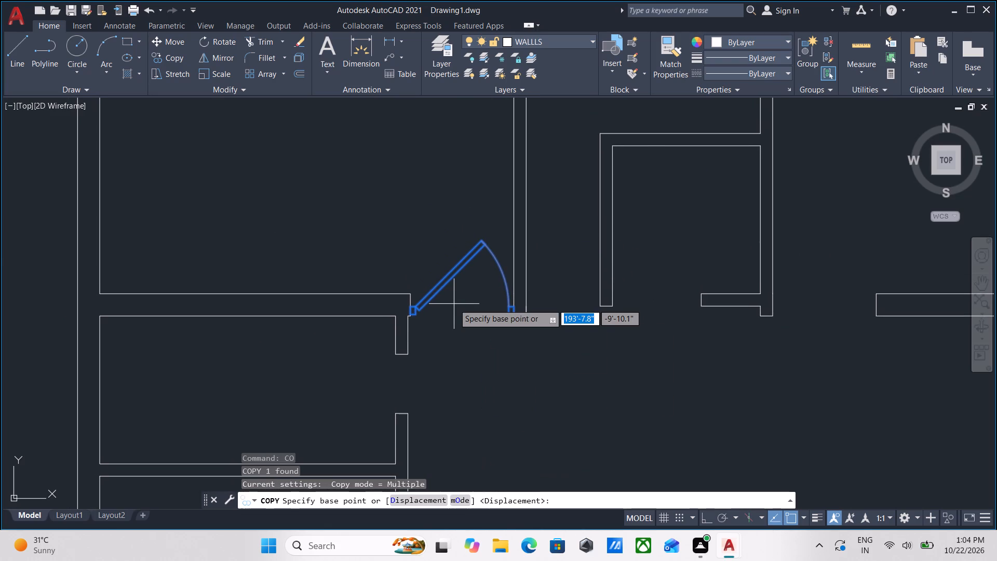
{"action": "scroll", "coordinate": [450, 305], "scroll_direction": "up", "scroll_amount": 3}
{"action": "scroll", "coordinate": [290, 312], "scroll_direction": "up", "scroll_amount": 1}
{"action": "left_click", "coordinate": [289, 331]}
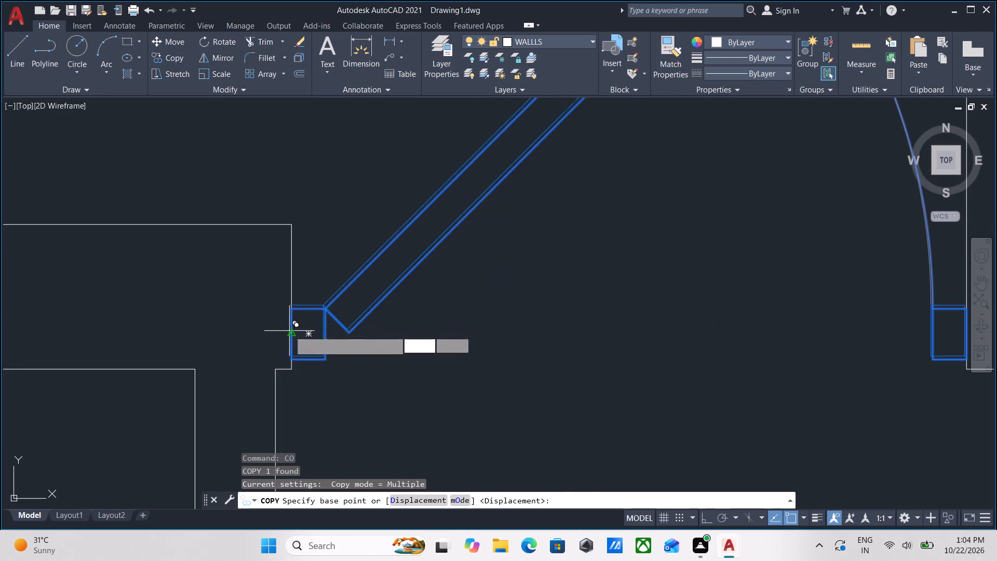
{"action": "middle_click_drag", "start_coordinate": [546, 319], "coordinate": [312, 293]}
{"action": "scroll", "coordinate": [537, 315], "scroll_direction": "down", "scroll_amount": 3}
{"action": "middle_click_drag", "start_coordinate": [540, 315], "coordinate": [251, 304]}
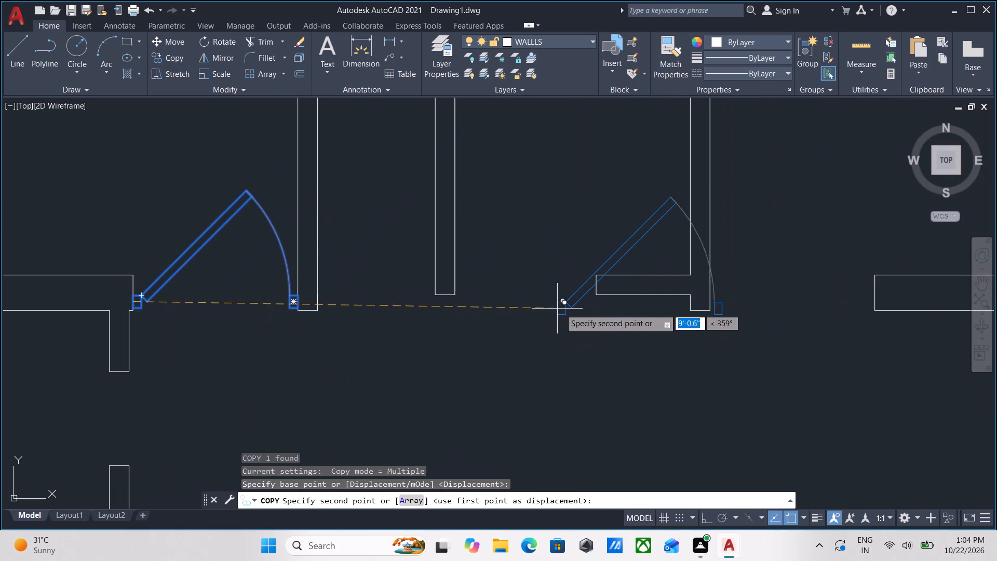
{"action": "middle_click_drag", "start_coordinate": [638, 306], "coordinate": [471, 319]}
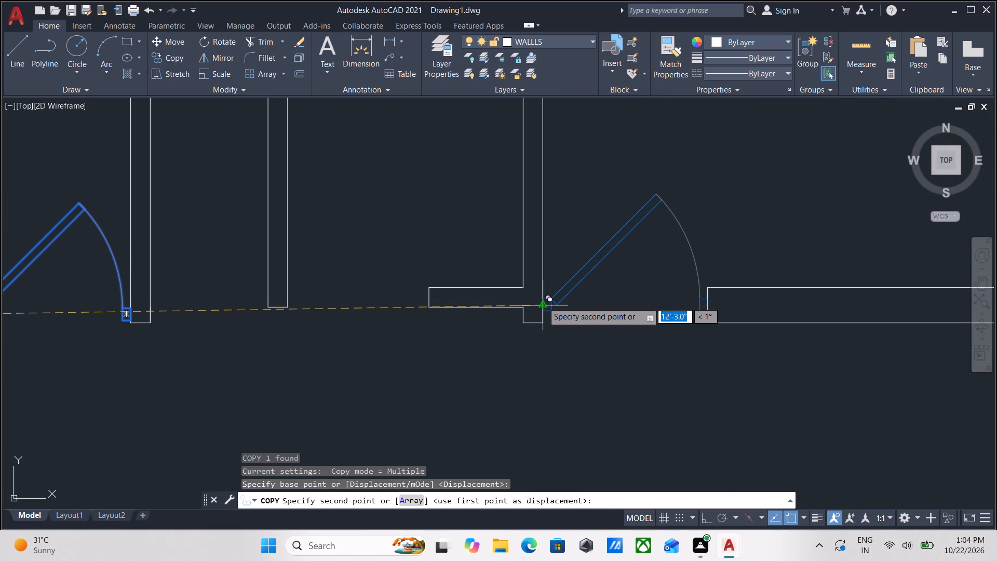
{"action": "left_click", "coordinate": [543, 302]}
{"action": "scroll", "coordinate": [577, 277], "scroll_direction": "down", "scroll_amount": 2}
{"action": "middle_click_drag", "start_coordinate": [549, 352], "coordinate": [557, 282]}
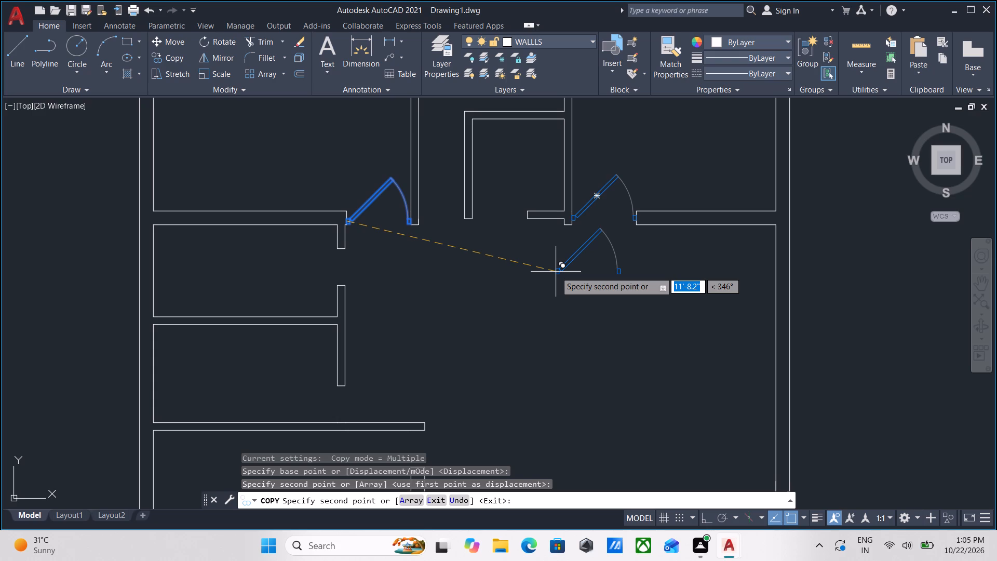
{"action": "scroll", "coordinate": [554, 278], "scroll_direction": "down", "scroll_amount": 2}
{"action": "middle_click_drag", "start_coordinate": [551, 286], "coordinate": [552, 276]}
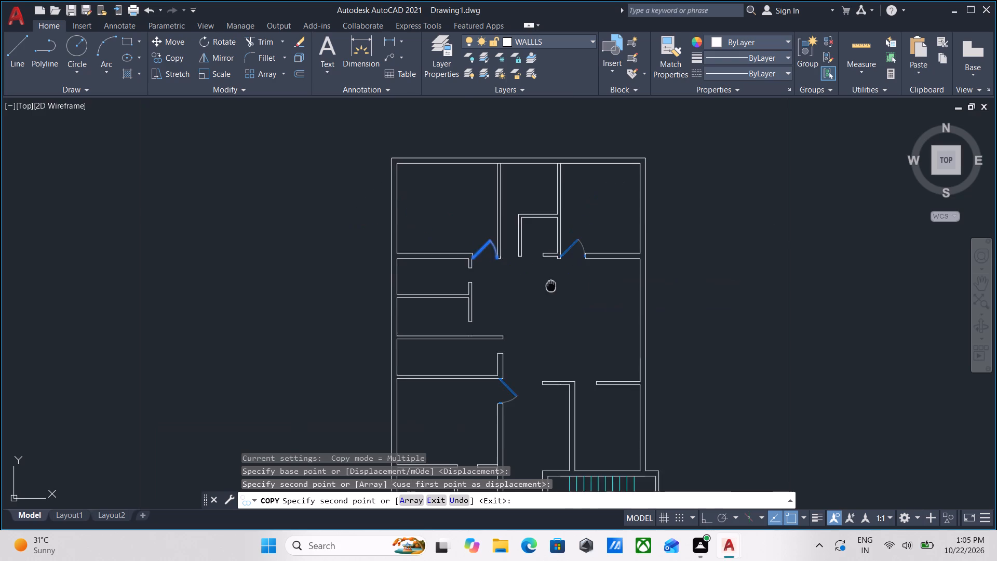
{"action": "middle_click_drag", "start_coordinate": [552, 276], "coordinate": [564, 219]}
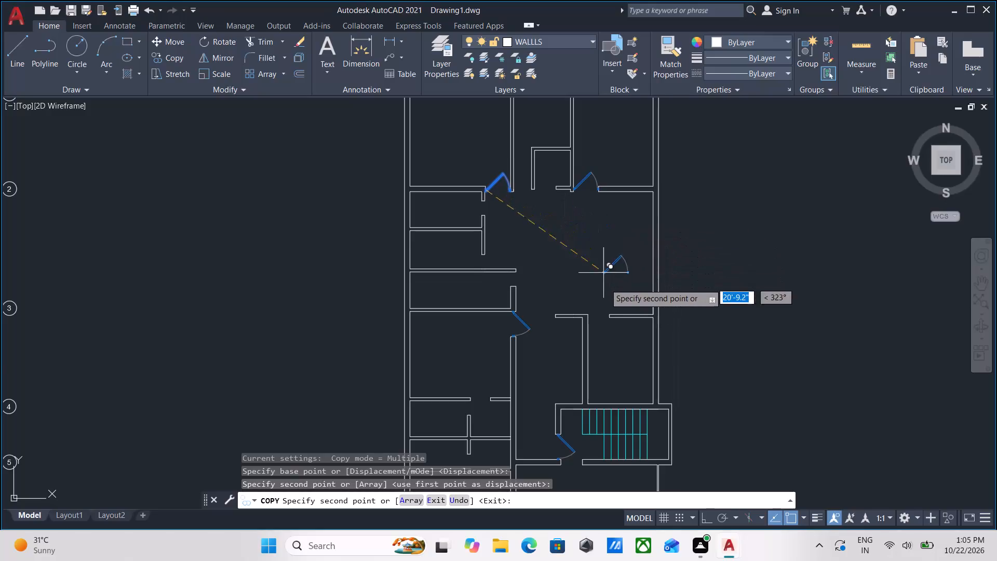
{"action": "scroll", "coordinate": [605, 295], "scroll_direction": "down", "scroll_amount": 1}
{"action": "middle_click_drag", "start_coordinate": [605, 296], "coordinate": [602, 223]}
{"action": "scroll", "coordinate": [582, 292], "scroll_direction": "up", "scroll_amount": 2}
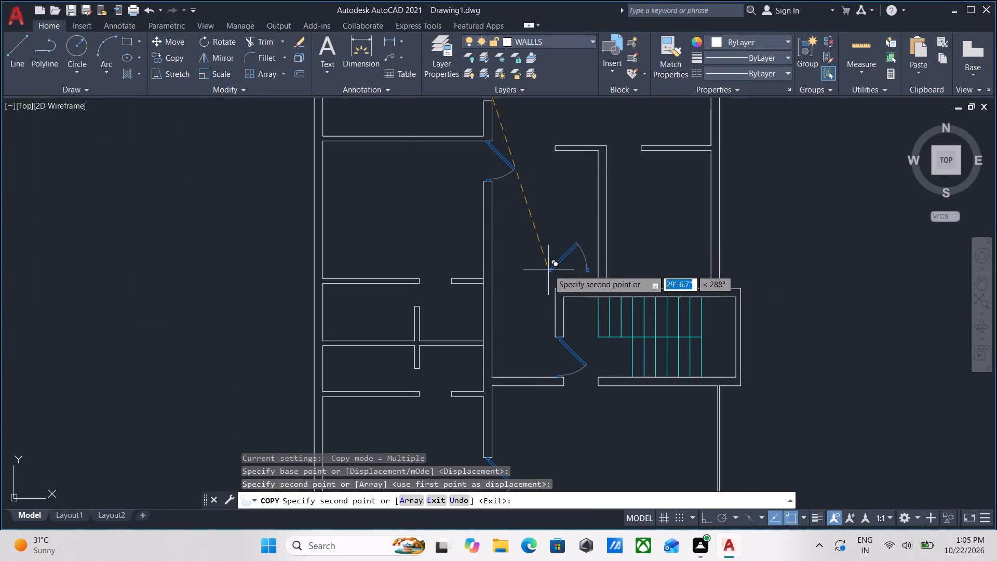
{"action": "scroll", "coordinate": [546, 269], "scroll_direction": "down", "scroll_amount": 1}
{"action": "middle_click_drag", "start_coordinate": [546, 269], "coordinate": [554, 320]}
{"action": "key", "text": "Escape"}
Trim the leftover line where the large west room's south wall meets the corridor wall.
{"action": "scroll", "coordinate": [500, 319], "scroll_direction": "up", "scroll_amount": 2}
{"action": "scroll", "coordinate": [569, 340], "scroll_direction": "up", "scroll_amount": 2}
{"action": "middle_click_drag", "start_coordinate": [514, 360], "coordinate": [533, 357]}
{"action": "type", "text": "TR"}
{"action": "key", "text": "Return"}
{"action": "scroll", "coordinate": [507, 368], "scroll_direction": "up", "scroll_amount": 2}
{"action": "left_click", "coordinate": [530, 302]}
{"action": "left_click", "coordinate": [488, 293]}
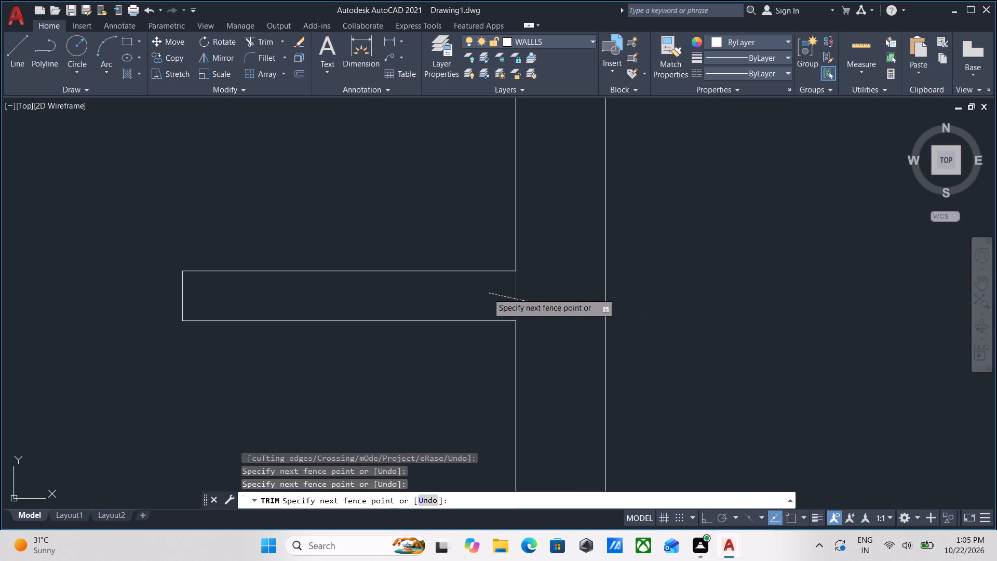
{"action": "key", "text": "Escape"}
Compare the new plan's walls and remaining door openings with the labelled reference plan.
{"action": "scroll", "coordinate": [489, 293], "scroll_direction": "down", "scroll_amount": 6}
{"action": "middle_click_drag", "start_coordinate": [511, 316], "coordinate": [543, 300]}
{"action": "scroll", "coordinate": [548, 299], "scroll_direction": "down", "scroll_amount": 3}
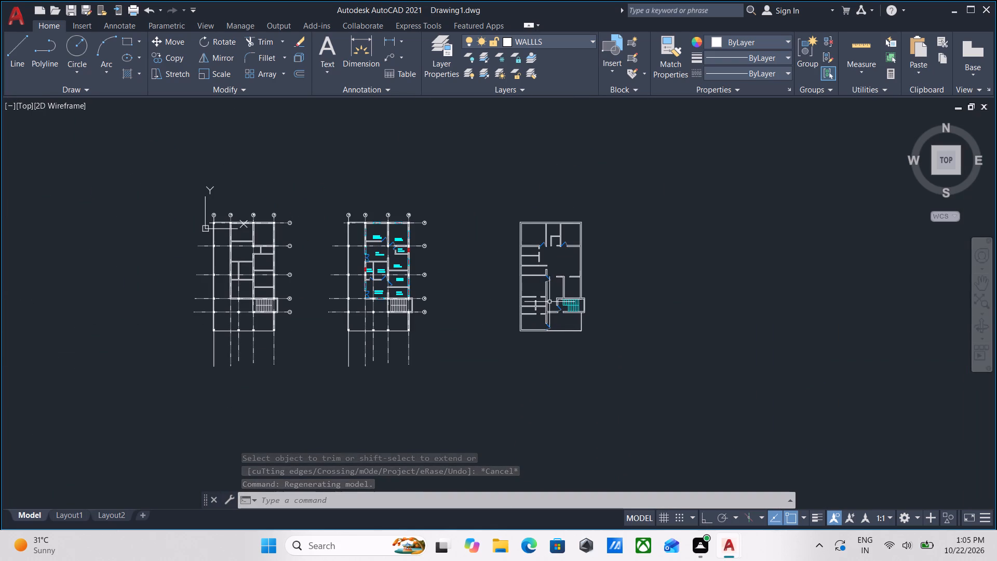
{"action": "scroll", "coordinate": [473, 319], "scroll_direction": "up", "scroll_amount": 3}
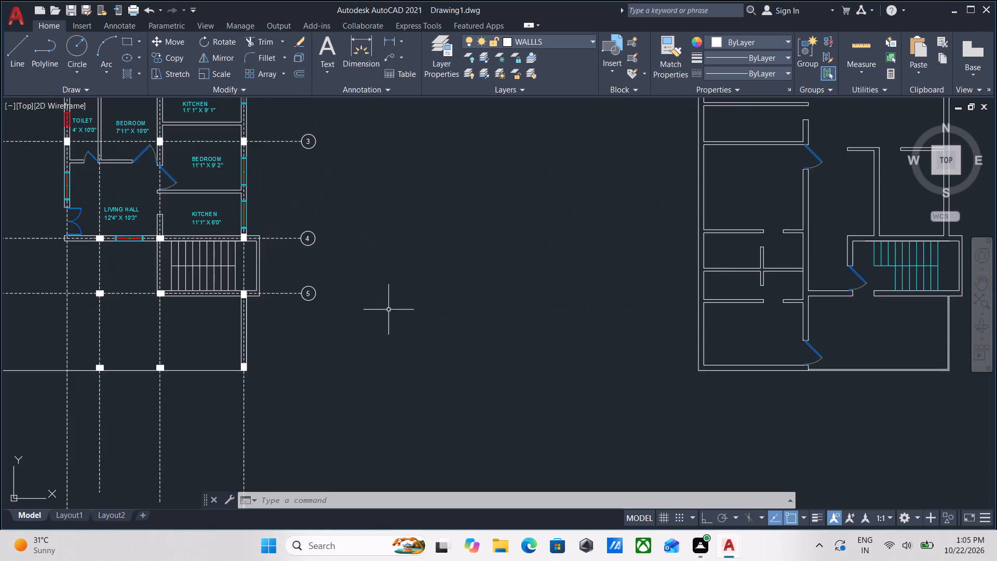
{"action": "scroll", "coordinate": [389, 309], "scroll_direction": "down", "scroll_amount": 1}
{"action": "middle_click_drag", "start_coordinate": [389, 309], "coordinate": [261, 344]}
{"action": "middle_click_drag", "start_coordinate": [337, 305], "coordinate": [343, 363]}
{"action": "middle_click_drag", "start_coordinate": [249, 302], "coordinate": [323, 390]}
{"action": "middle_click_drag", "start_coordinate": [383, 363], "coordinate": [441, 240]}
{"action": "scroll", "coordinate": [498, 316], "scroll_direction": "down", "scroll_amount": 1}
{"action": "middle_click_drag", "start_coordinate": [498, 316], "coordinate": [513, 297]}
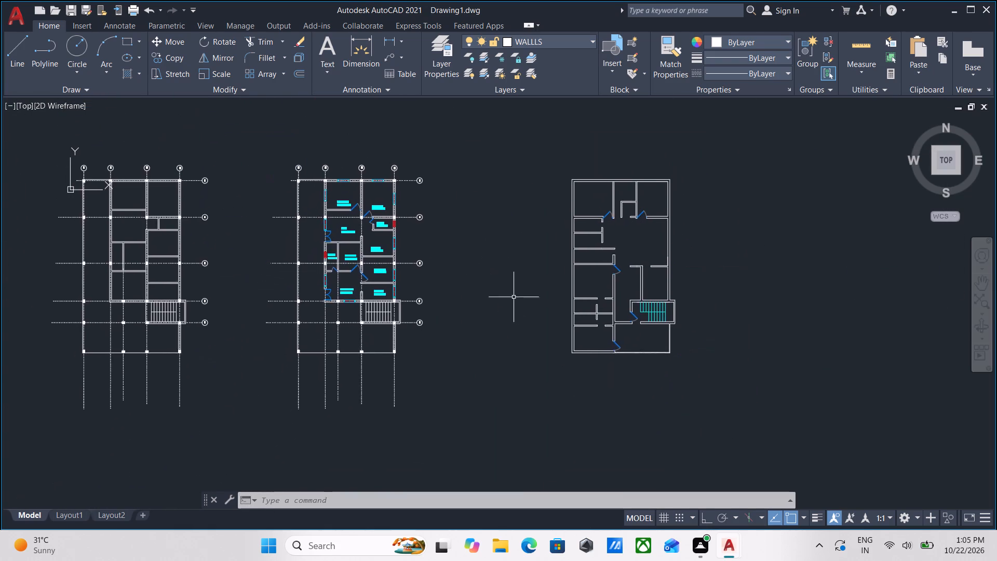
{"action": "scroll", "coordinate": [594, 322], "scroll_direction": "up", "scroll_amount": 4}
{"action": "scroll", "coordinate": [623, 336], "scroll_direction": "down", "scroll_amount": 2}
{"action": "middle_click_drag", "start_coordinate": [623, 336], "coordinate": [508, 416]}
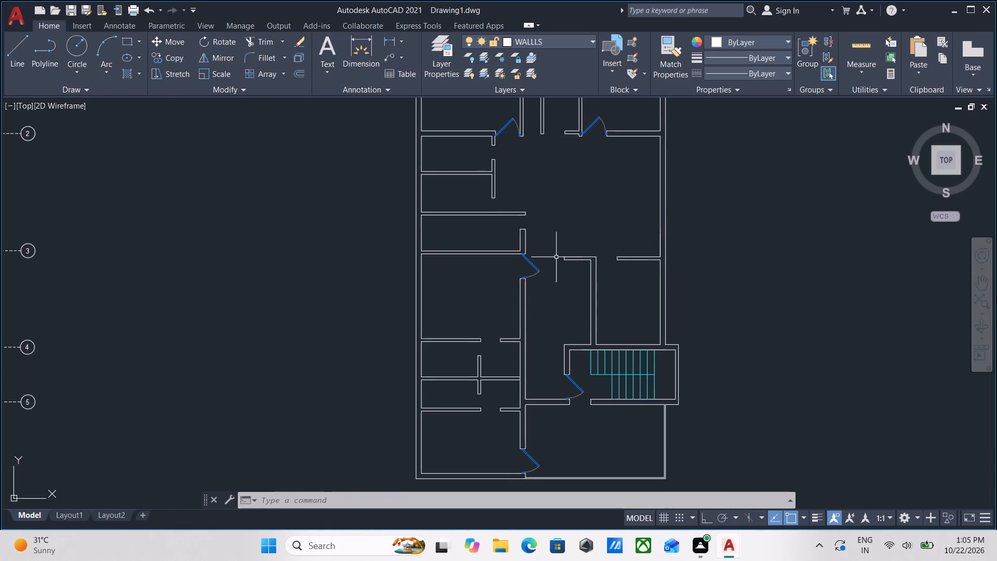
{"action": "middle_click_drag", "start_coordinate": [555, 260], "coordinate": [516, 360]}
{"action": "middle_click_drag", "start_coordinate": [495, 254], "coordinate": [487, 317]}
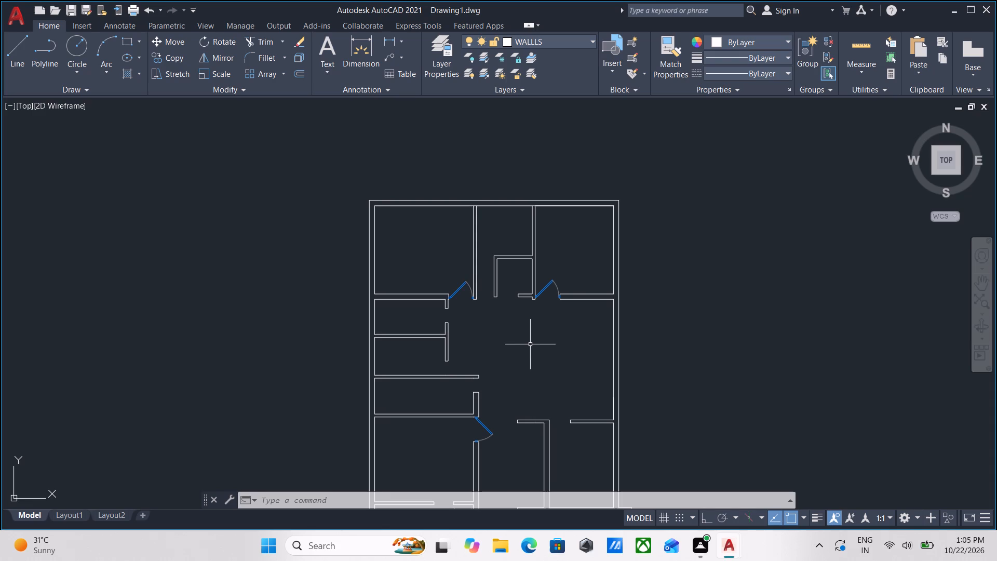
{"action": "scroll", "coordinate": [527, 336], "scroll_direction": "up", "scroll_amount": 1}
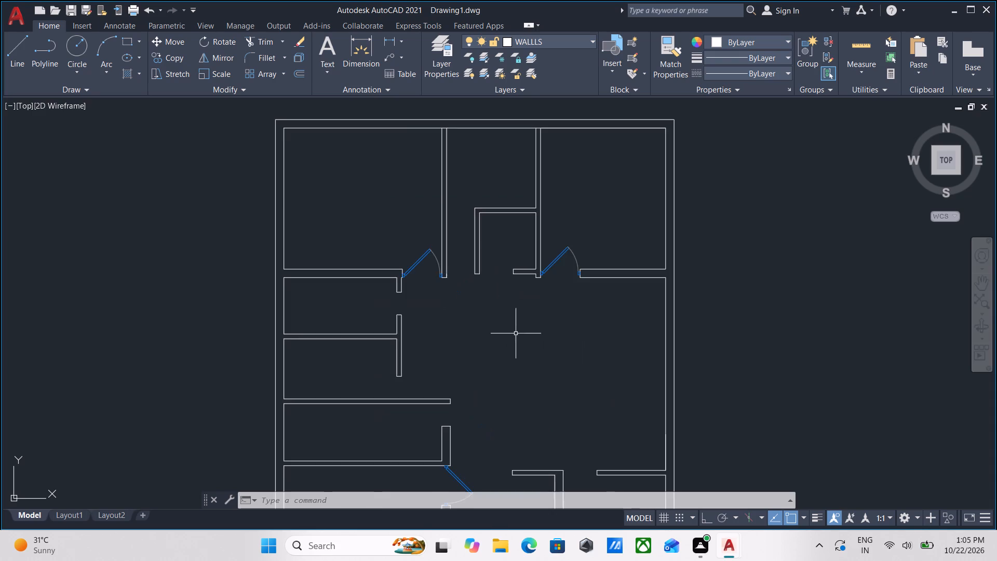
{"action": "scroll", "coordinate": [513, 331], "scroll_direction": "down", "scroll_amount": 1}
{"action": "middle_click_drag", "start_coordinate": [513, 331], "coordinate": [582, 317]}
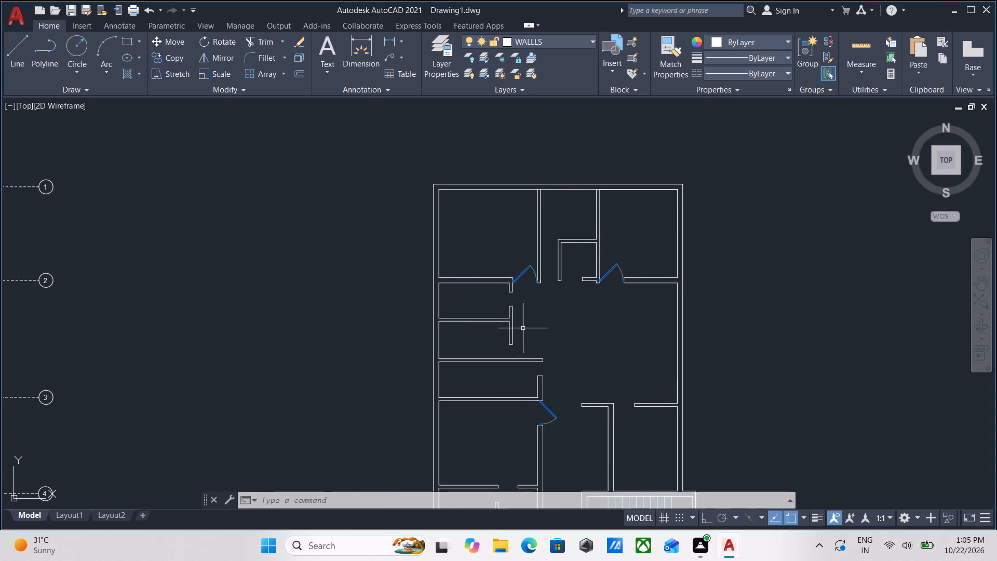
{"action": "scroll", "coordinate": [551, 355], "scroll_direction": "down", "scroll_amount": 1}
{"action": "middle_click_drag", "start_coordinate": [547, 350], "coordinate": [544, 333]}
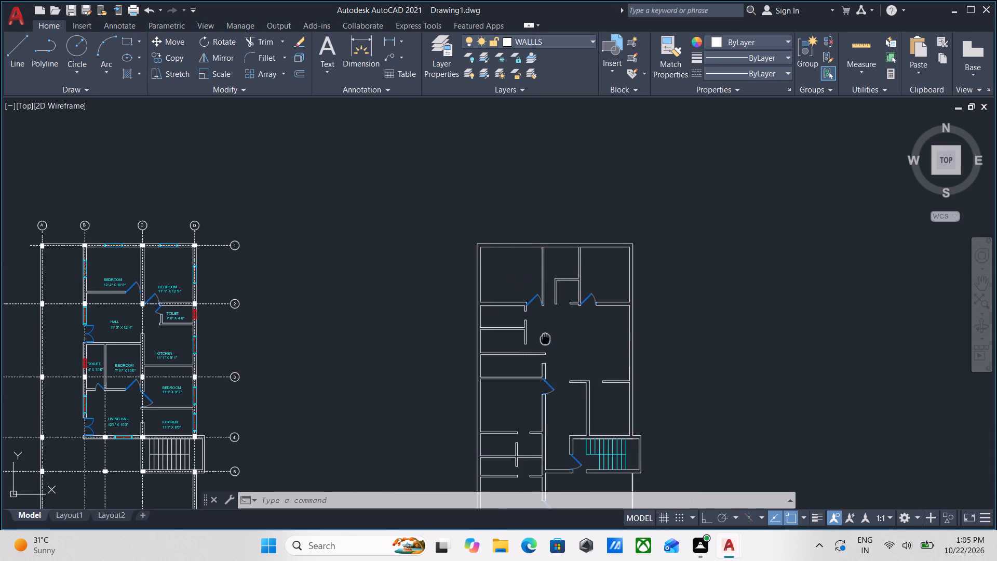
{"action": "middle_click_drag", "start_coordinate": [544, 333], "coordinate": [543, 311]}
{"action": "middle_click_drag", "start_coordinate": [550, 383], "coordinate": [559, 305]}
{"action": "middle_click_drag", "start_coordinate": [313, 292], "coordinate": [497, 356]}
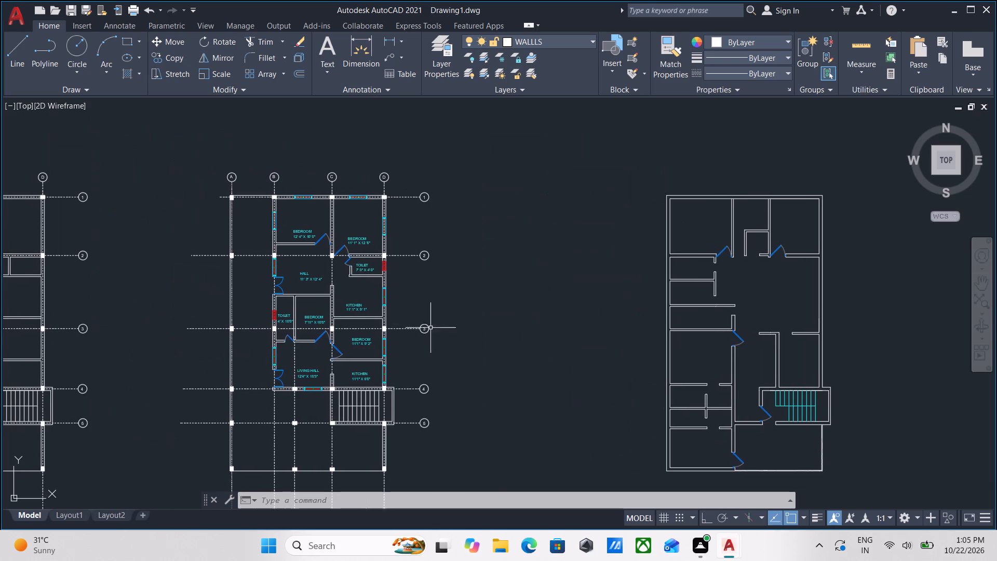
Copy the 4' x 10'0" toilet's door from the reference plan to the north jamb midpoint of the doorway just south of the north-west room.
{"action": "scroll", "coordinate": [294, 347], "scroll_direction": "up", "scroll_amount": 4}
{"action": "left_click", "coordinate": [304, 300]}
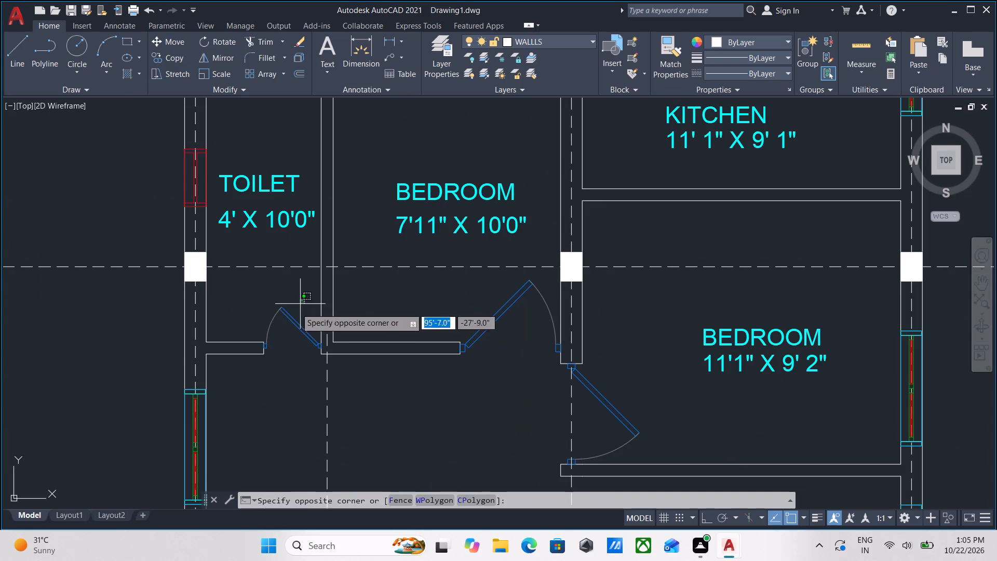
{"action": "left_click", "coordinate": [275, 323]}
{"action": "middle_click_drag", "start_coordinate": [285, 317], "coordinate": [319, 301]}
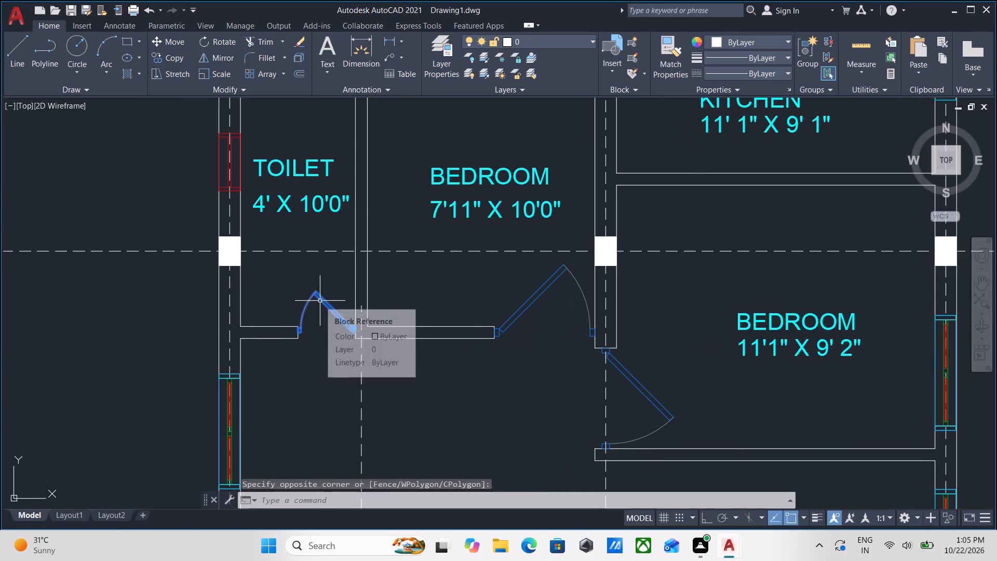
{"action": "type", "text": "CO"}
{"action": "key", "text": "Return"}
{"action": "scroll", "coordinate": [340, 321], "scroll_direction": "up", "scroll_amount": 1}
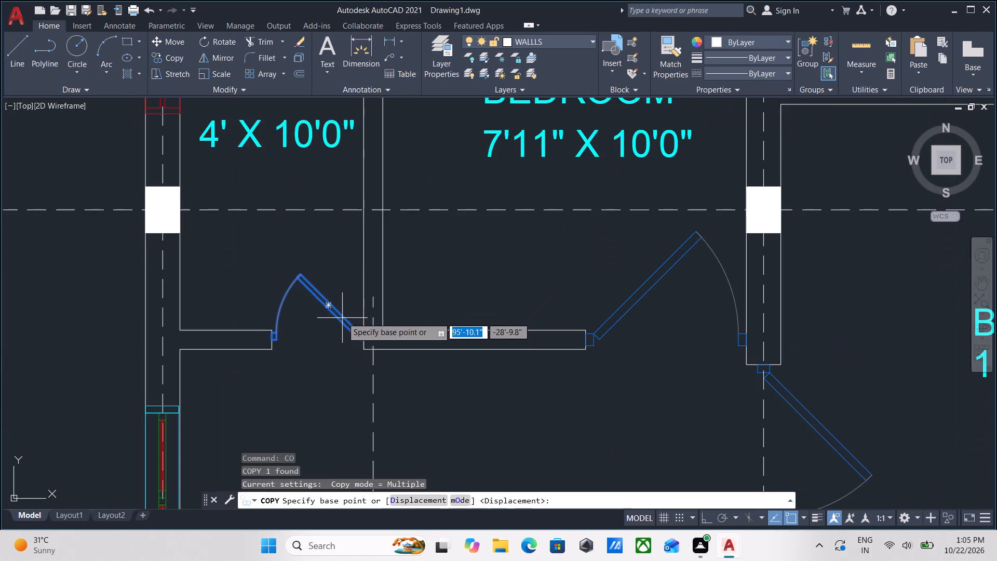
{"action": "scroll", "coordinate": [369, 367], "scroll_direction": "up", "scroll_amount": 3}
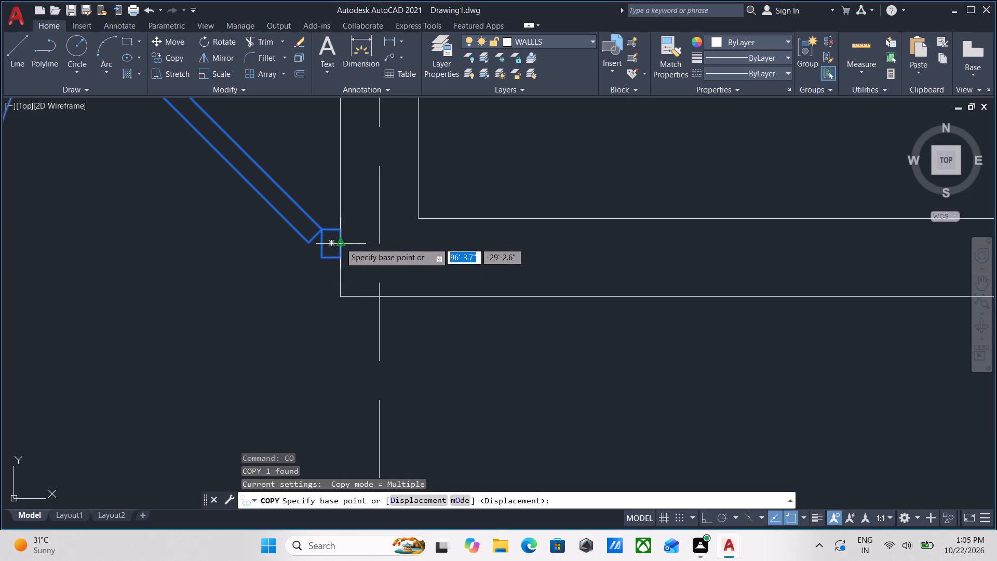
{"action": "left_click", "coordinate": [340, 243]}
{"action": "scroll", "coordinate": [600, 263], "scroll_direction": "down", "scroll_amount": 4}
{"action": "middle_click_drag", "start_coordinate": [612, 280], "coordinate": [334, 286]}
{"action": "scroll", "coordinate": [320, 289], "scroll_direction": "down", "scroll_amount": 1}
{"action": "scroll", "coordinate": [499, 289], "scroll_direction": "down", "scroll_amount": 2}
{"action": "middle_click_drag", "start_coordinate": [499, 289], "coordinate": [171, 304]}
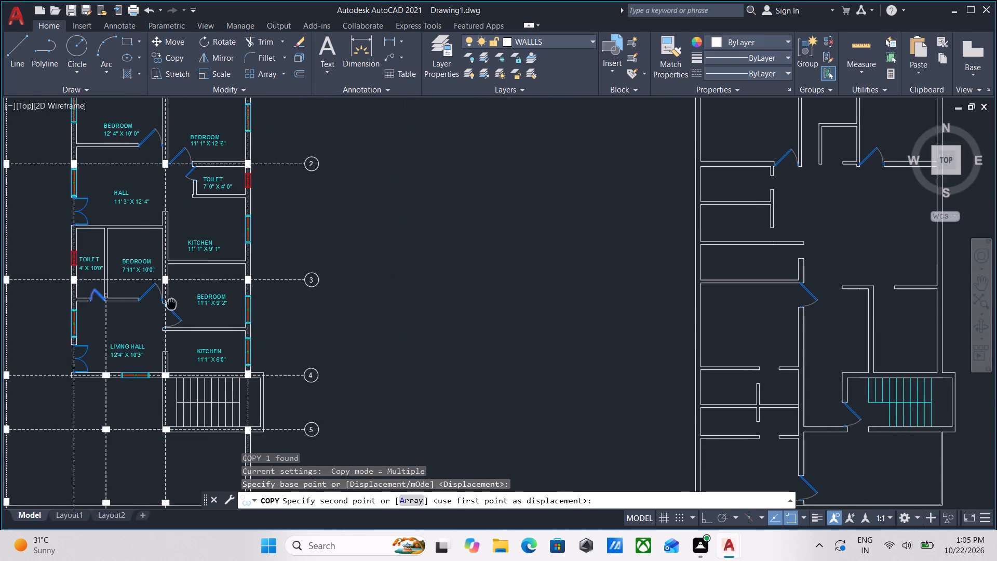
{"action": "scroll", "coordinate": [494, 322], "scroll_direction": "down", "scroll_amount": 2}
{"action": "middle_click_drag", "start_coordinate": [492, 322], "coordinate": [346, 356]}
{"action": "scroll", "coordinate": [458, 309], "scroll_direction": "up", "scroll_amount": 3}
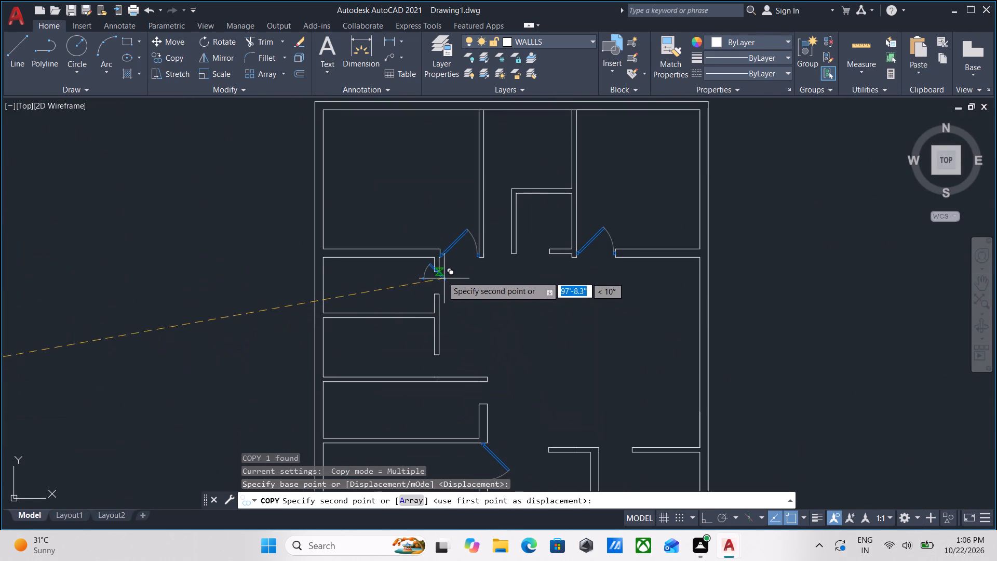
{"action": "scroll", "coordinate": [440, 286], "scroll_direction": "up", "scroll_amount": 3}
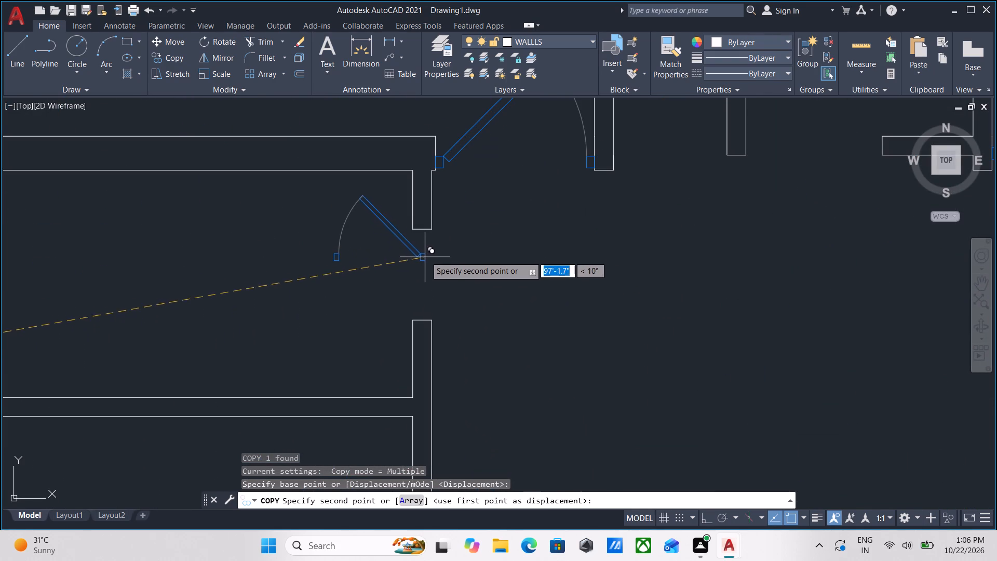
{"action": "left_click", "coordinate": [420, 228]}
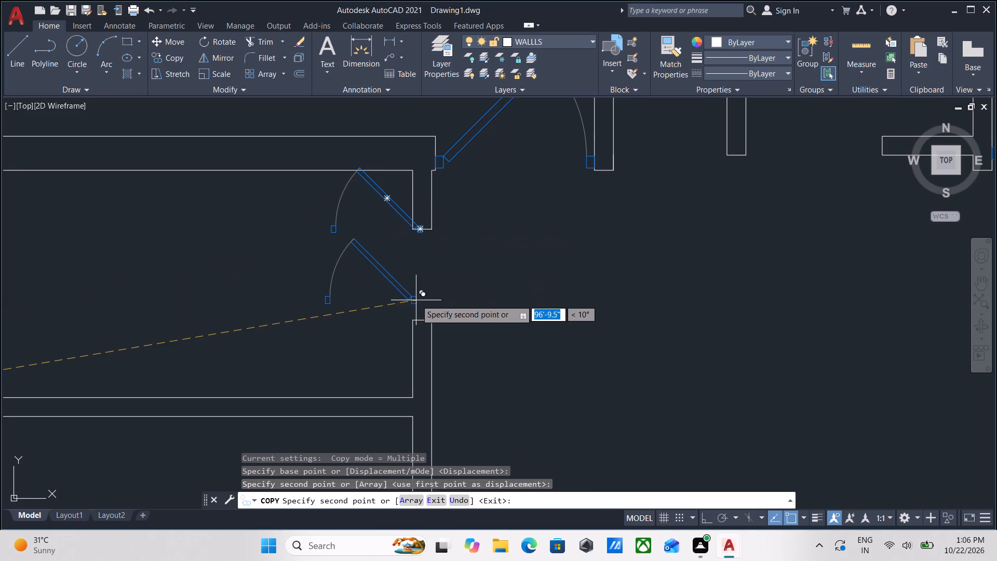
{"action": "key", "text": "Escape"}
Rotate the copied toilet door 90° about its hinge-side jamb midpoint to fit the small west room's doorway.
{"action": "left_click", "coordinate": [401, 188]}
{"action": "left_click", "coordinate": [384, 195]}
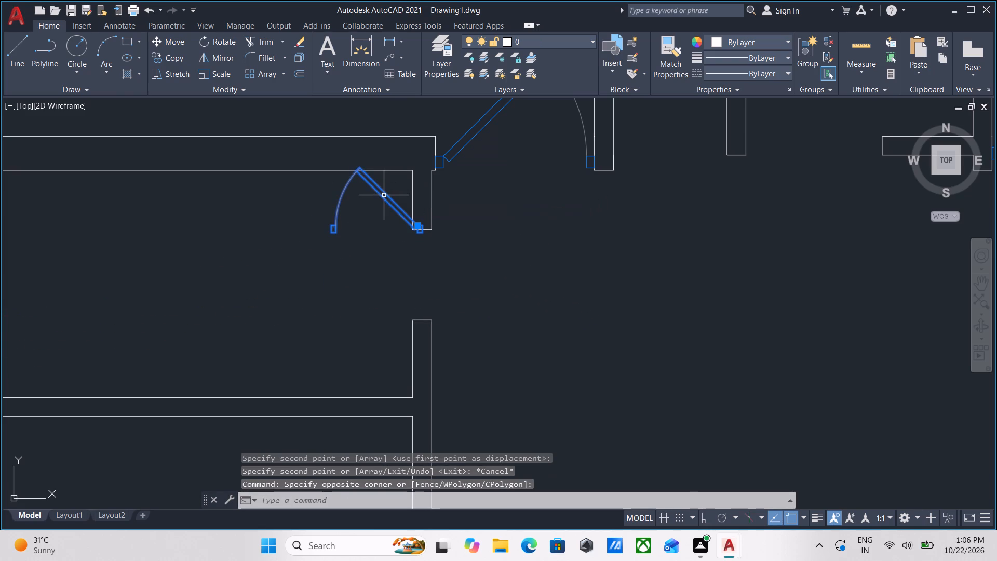
{"action": "type", "text": "RO"}
{"action": "key", "text": "Return"}
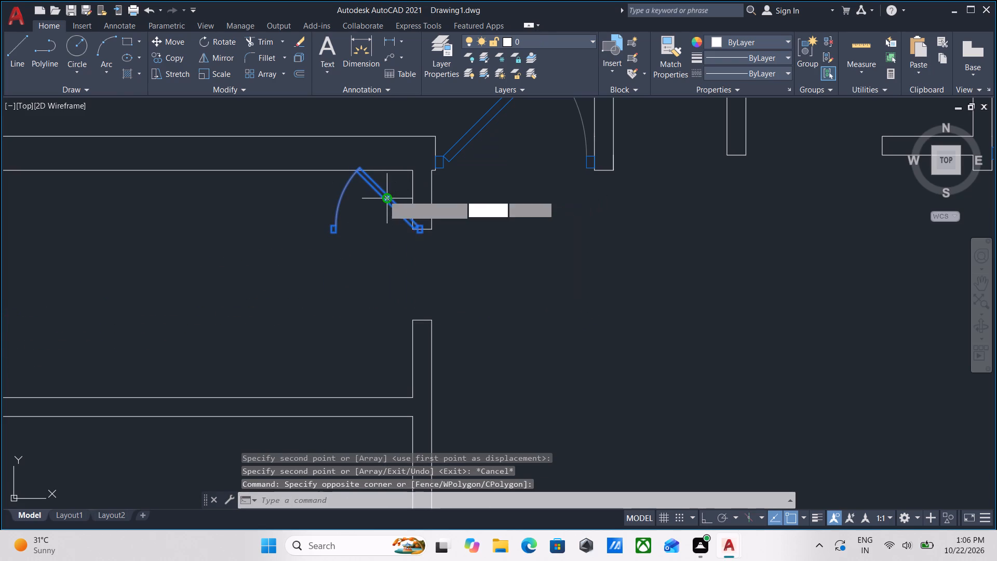
{"action": "scroll", "coordinate": [419, 248], "scroll_direction": "up", "scroll_amount": 2}
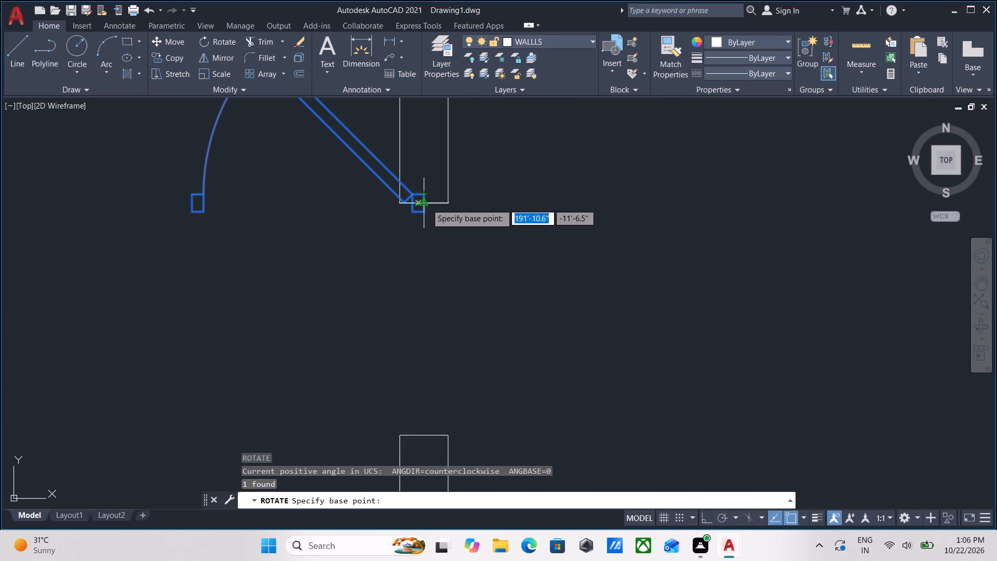
{"action": "left_click", "coordinate": [426, 204]}
{"action": "middle_click_drag", "start_coordinate": [422, 157], "coordinate": [408, 229]}
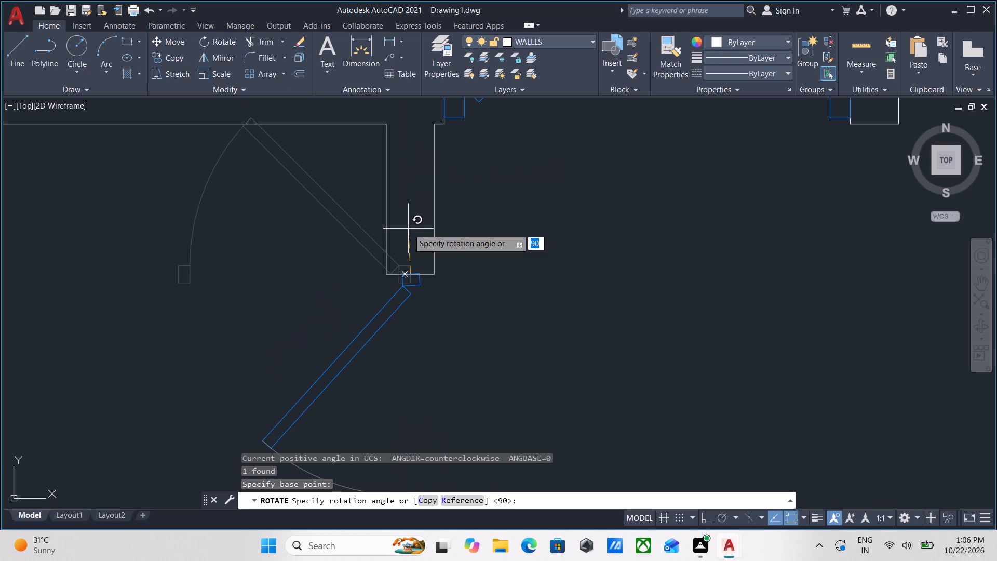
{"action": "key", "text": "F8"}
{"action": "scroll", "coordinate": [409, 162], "scroll_direction": "down", "scroll_amount": 2}
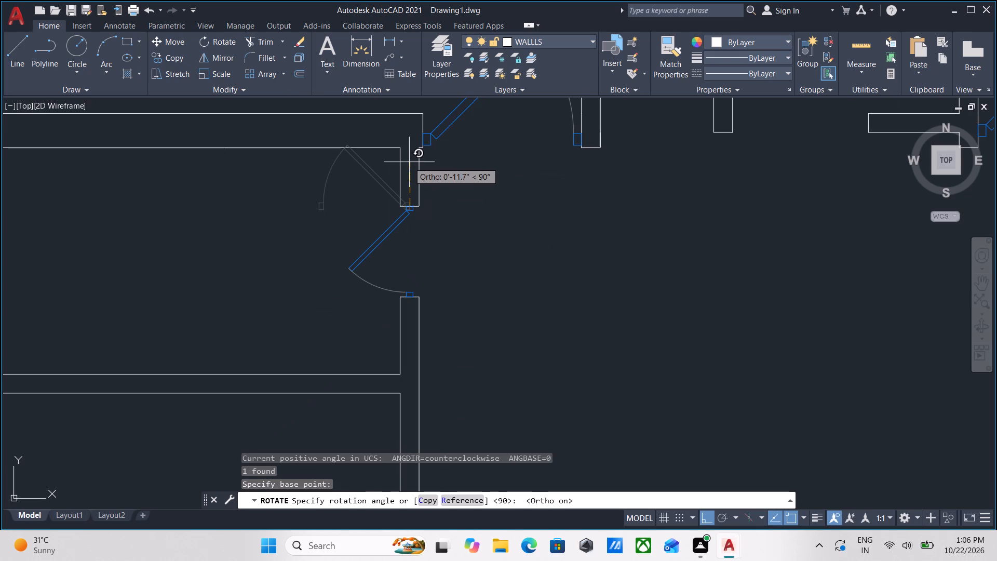
{"action": "left_click", "coordinate": [411, 151]}
Copy the rotated toilet door from its hinge-side jamb midpoint to the north jamb midpoint of the second small west room's doorway.
{"action": "left_click", "coordinate": [407, 258]}
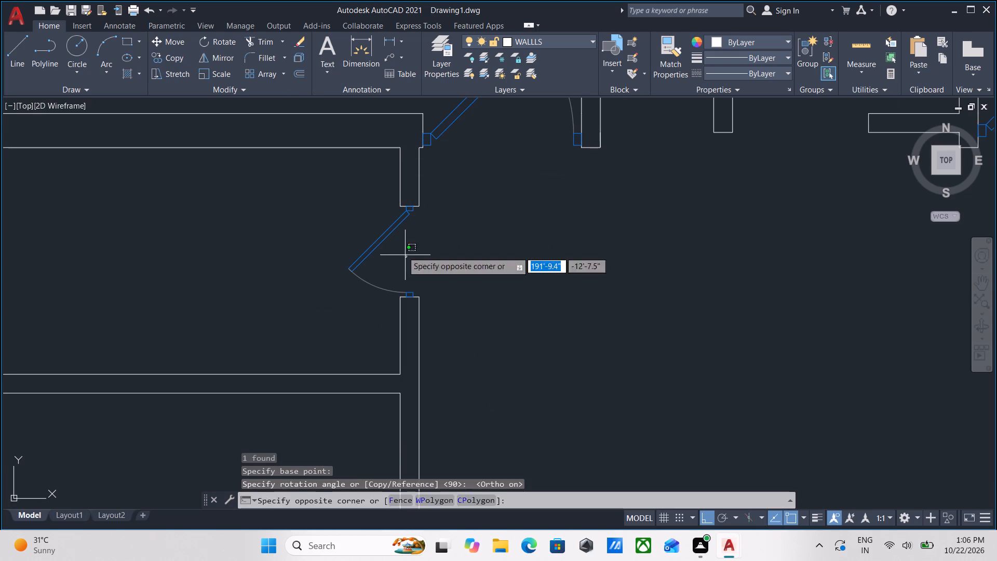
{"action": "left_click", "coordinate": [370, 228]}
{"action": "scroll", "coordinate": [393, 229], "scroll_direction": "down", "scroll_amount": 1}
{"action": "middle_click_drag", "start_coordinate": [393, 229], "coordinate": [452, 175]}
{"action": "scroll", "coordinate": [513, 207], "scroll_direction": "down", "scroll_amount": 1}
{"action": "middle_click_drag", "start_coordinate": [513, 207], "coordinate": [522, 258]}
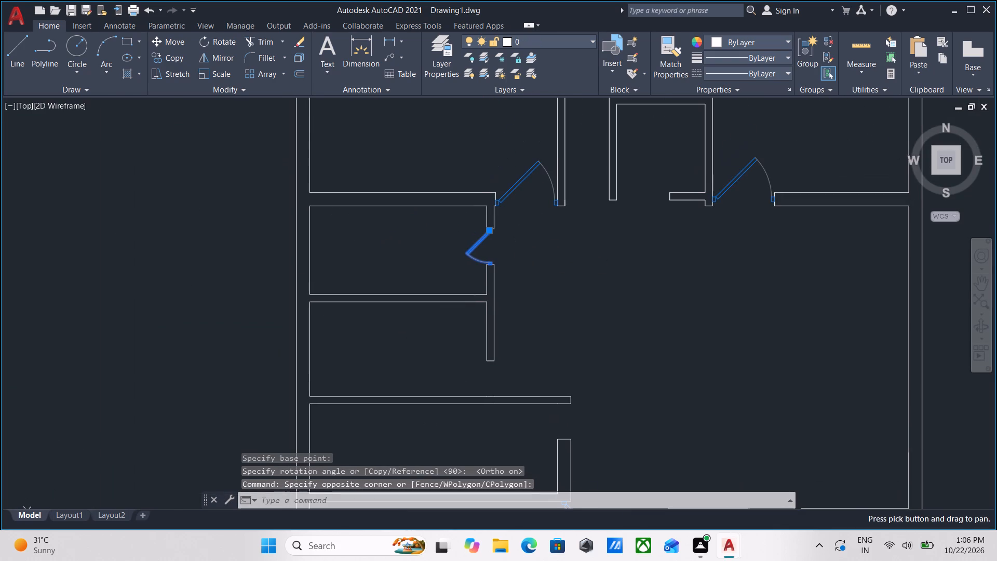
{"action": "type", "text": "CO"}
{"action": "key", "text": "Return"}
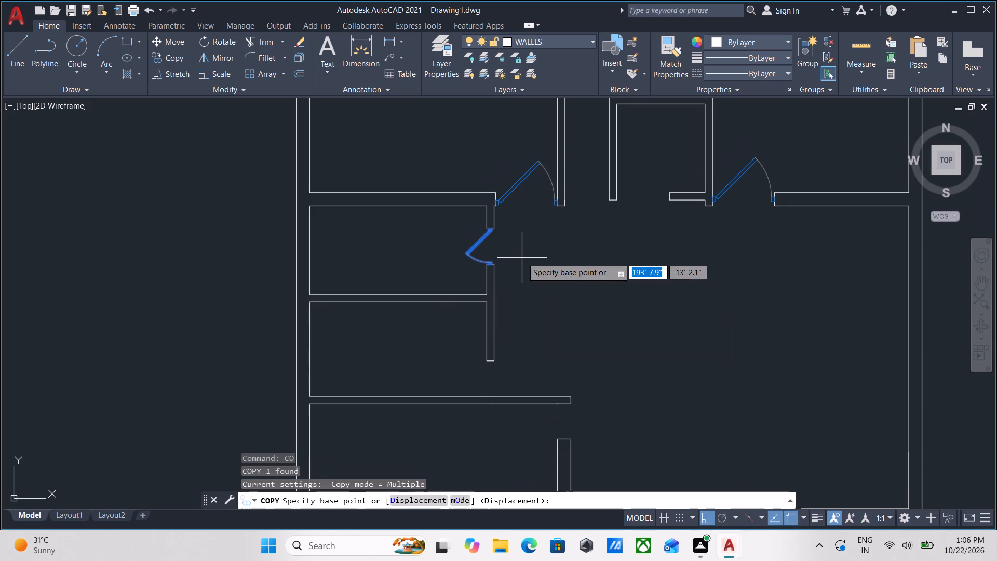
{"action": "scroll", "coordinate": [498, 250], "scroll_direction": "up", "scroll_amount": 5}
{"action": "middle_click_drag", "start_coordinate": [456, 135], "coordinate": [470, 204]}
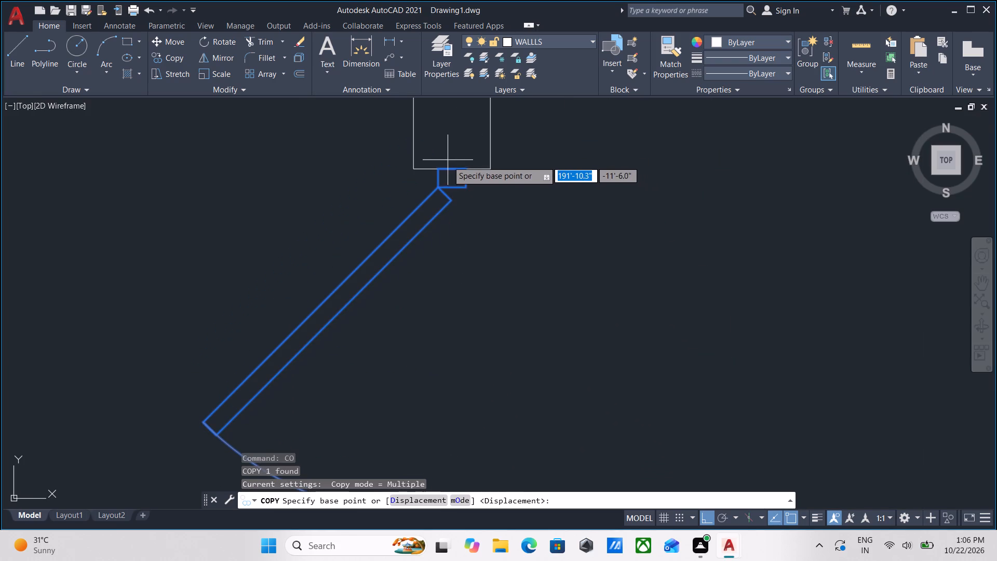
{"action": "left_click", "coordinate": [455, 168]}
{"action": "scroll", "coordinate": [447, 295], "scroll_direction": "down", "scroll_amount": 1}
{"action": "middle_click_drag", "start_coordinate": [447, 295], "coordinate": [454, 122]}
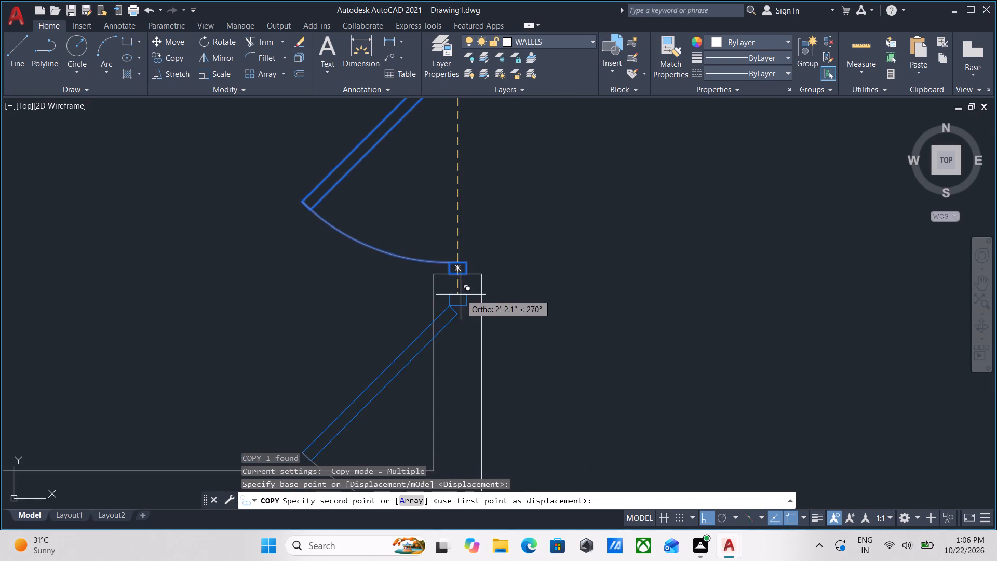
{"action": "middle_click_drag", "start_coordinate": [462, 289], "coordinate": [485, 105]}
{"action": "middle_click_drag", "start_coordinate": [482, 304], "coordinate": [536, 116]}
{"action": "middle_click_drag", "start_coordinate": [528, 316], "coordinate": [572, 132]}
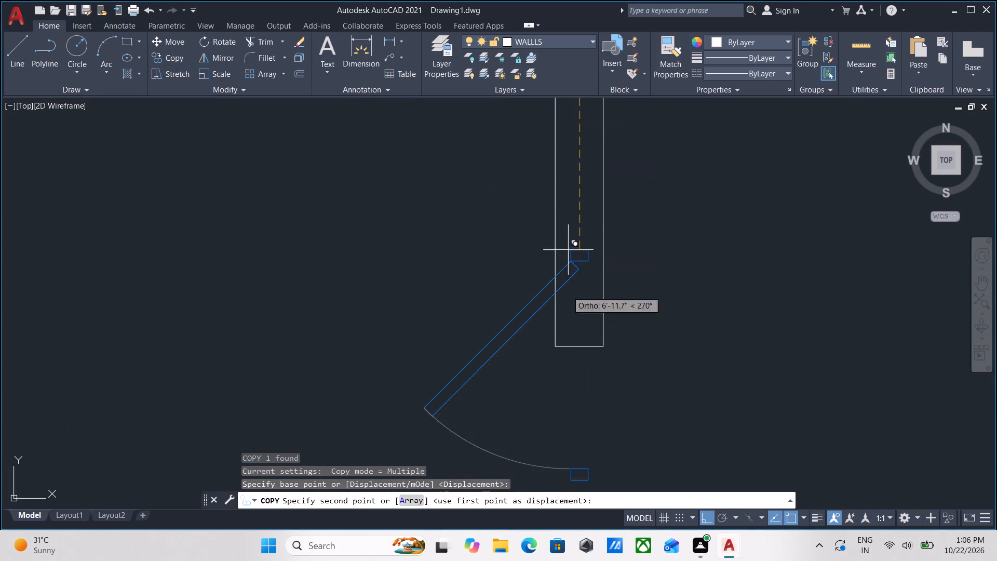
{"action": "left_click", "coordinate": [581, 346]}
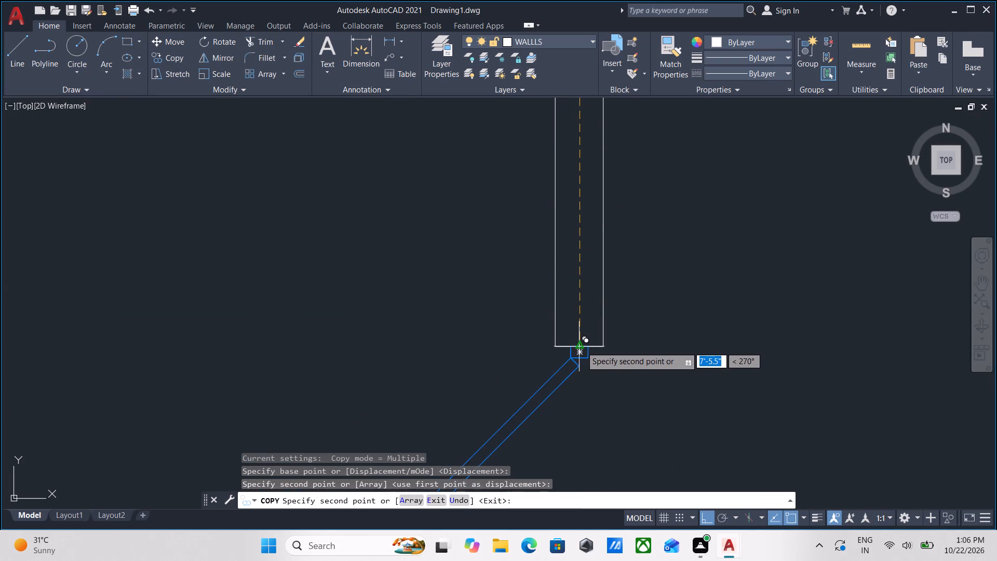
{"action": "scroll", "coordinate": [585, 341], "scroll_direction": "down", "scroll_amount": 3}
{"action": "key", "text": "Escape"}
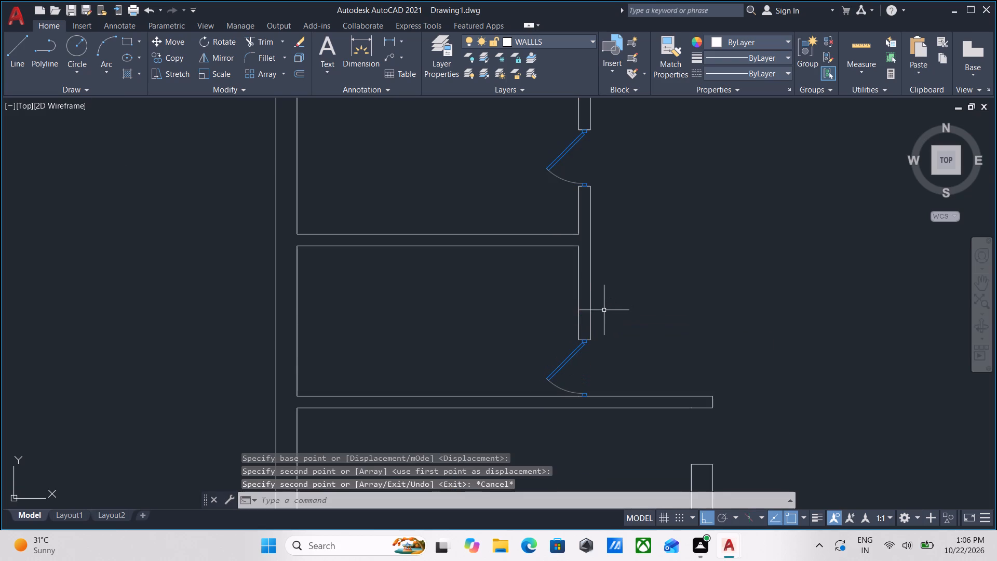
Copy the second small west room's door by its hinge-side jamb midpoint to the north side of the third small west room's doorway.
{"action": "scroll", "coordinate": [605, 310], "scroll_direction": "down", "scroll_amount": 2}
{"action": "middle_click_drag", "start_coordinate": [605, 310], "coordinate": [566, 349]}
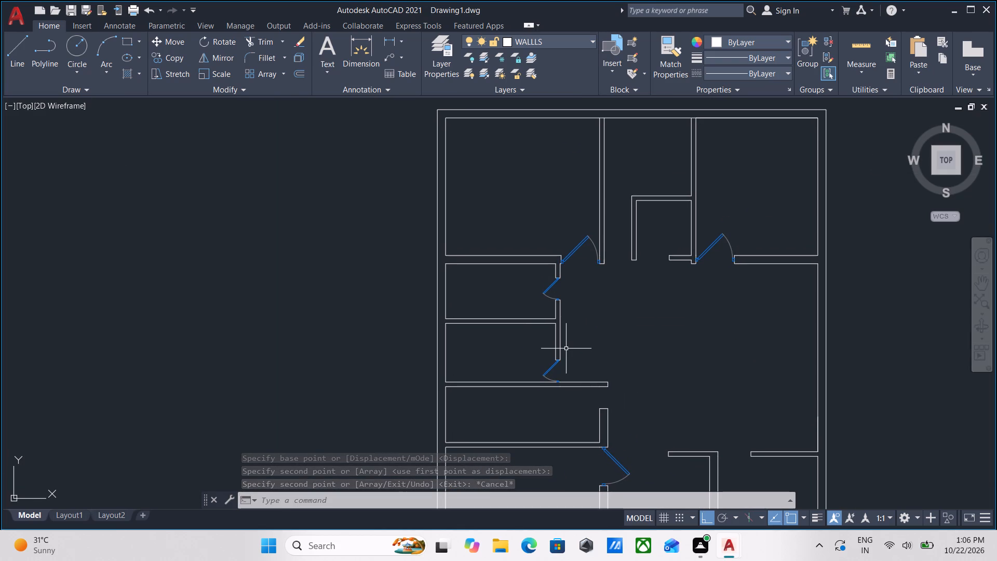
{"action": "scroll", "coordinate": [592, 408], "scroll_direction": "down", "scroll_amount": 1}
{"action": "middle_click_drag", "start_coordinate": [592, 408], "coordinate": [586, 343]}
{"action": "scroll", "coordinate": [607, 358], "scroll_direction": "up", "scroll_amount": 2}
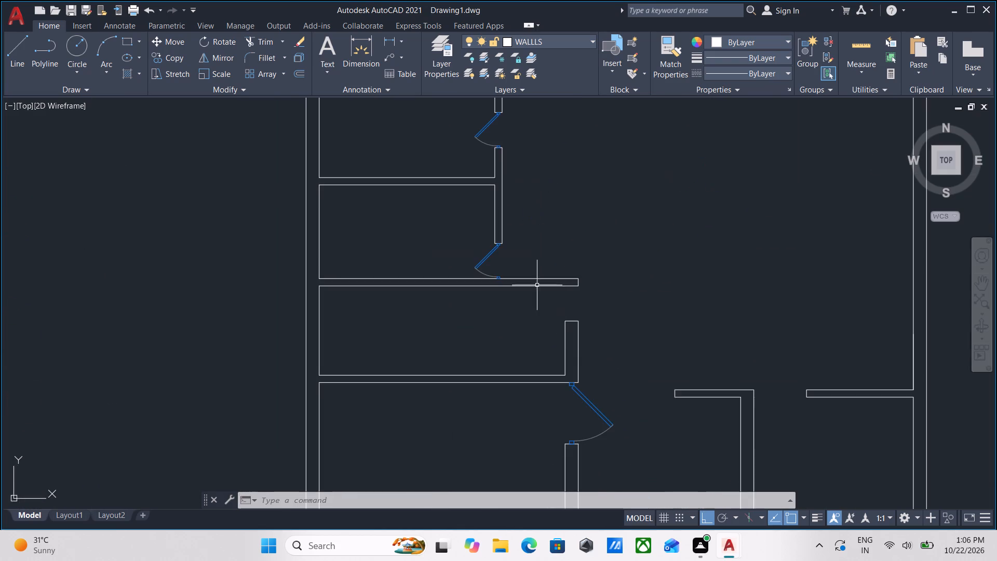
{"action": "middle_click_drag", "start_coordinate": [535, 283], "coordinate": [527, 337]}
{"action": "scroll", "coordinate": [491, 312], "scroll_direction": "up", "scroll_amount": 2}
{"action": "left_click_drag", "start_coordinate": [484, 311], "coordinate": [476, 304]}
{"action": "left_click", "coordinate": [449, 285]}
{"action": "middle_click_drag", "start_coordinate": [489, 302], "coordinate": [497, 321]}
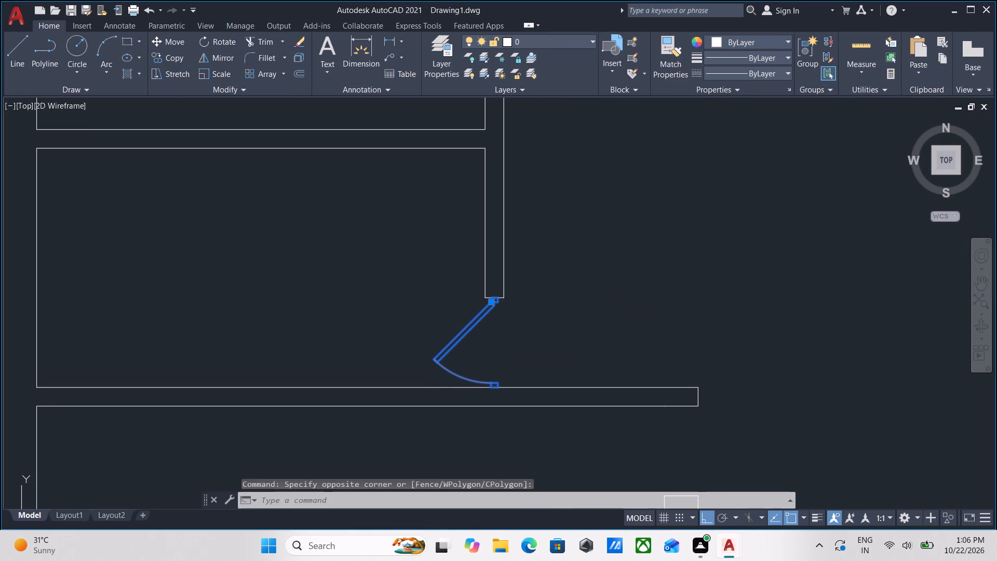
{"action": "type", "text": "CO"}
{"action": "key", "text": "Return"}
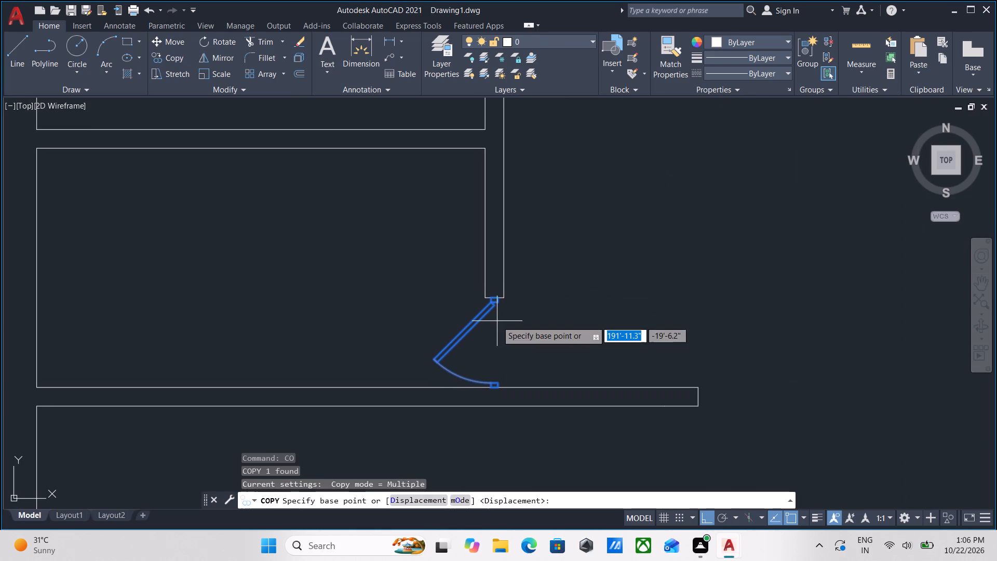
{"action": "scroll", "coordinate": [497, 321], "scroll_direction": "up", "scroll_amount": 3}
{"action": "left_click", "coordinate": [483, 228]}
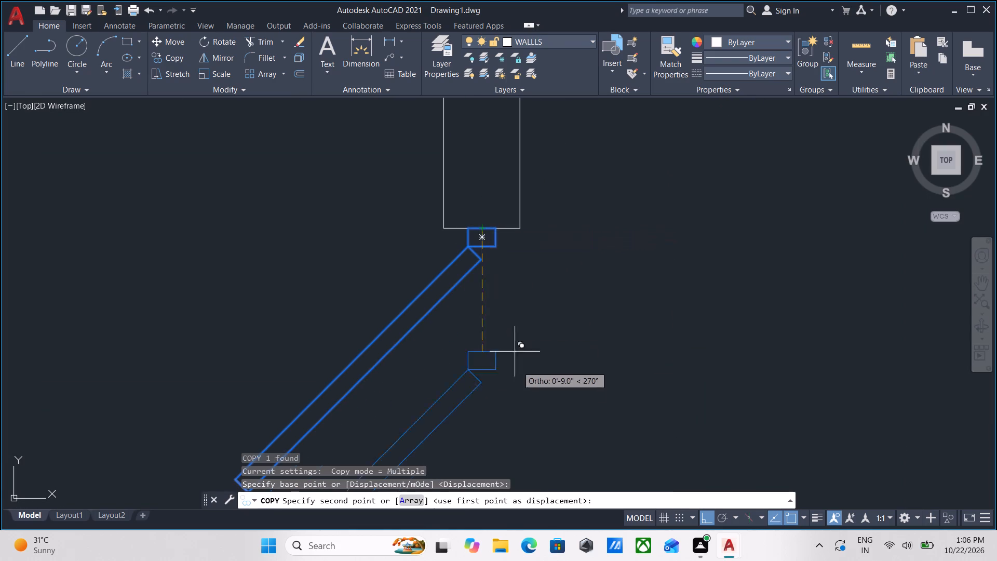
{"action": "scroll", "coordinate": [519, 380], "scroll_direction": "down", "scroll_amount": 1}
{"action": "middle_click_drag", "start_coordinate": [519, 380], "coordinate": [504, 208]}
{"action": "scroll", "coordinate": [553, 309], "scroll_direction": "down", "scroll_amount": 3}
{"action": "middle_click_drag", "start_coordinate": [558, 325], "coordinate": [530, 266]}
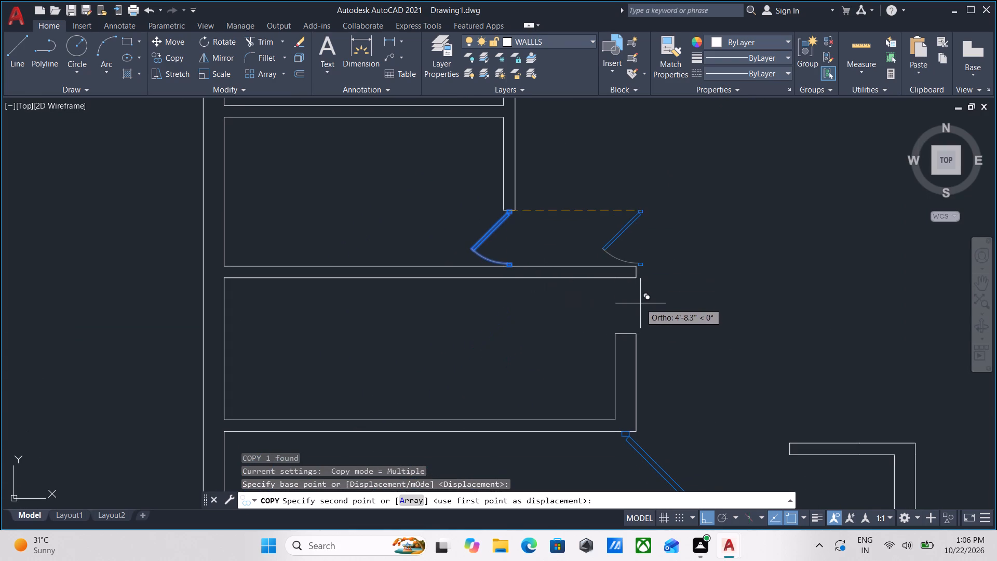
{"action": "left_click", "coordinate": [624, 278]}
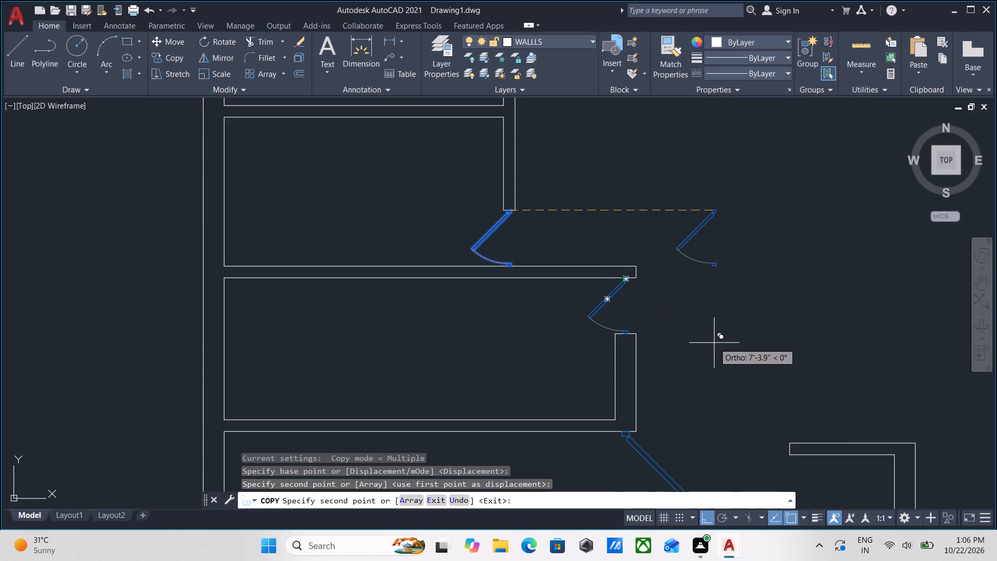
{"action": "scroll", "coordinate": [703, 314], "scroll_direction": "down", "scroll_amount": 1}
{"action": "middle_click_drag", "start_coordinate": [703, 314], "coordinate": [681, 394]}
{"action": "key", "text": "Escape"}
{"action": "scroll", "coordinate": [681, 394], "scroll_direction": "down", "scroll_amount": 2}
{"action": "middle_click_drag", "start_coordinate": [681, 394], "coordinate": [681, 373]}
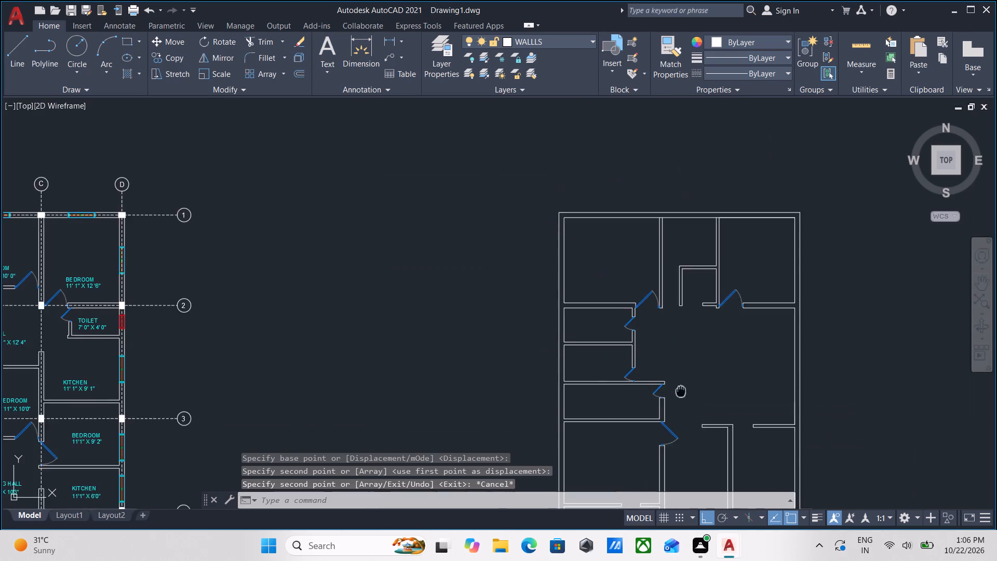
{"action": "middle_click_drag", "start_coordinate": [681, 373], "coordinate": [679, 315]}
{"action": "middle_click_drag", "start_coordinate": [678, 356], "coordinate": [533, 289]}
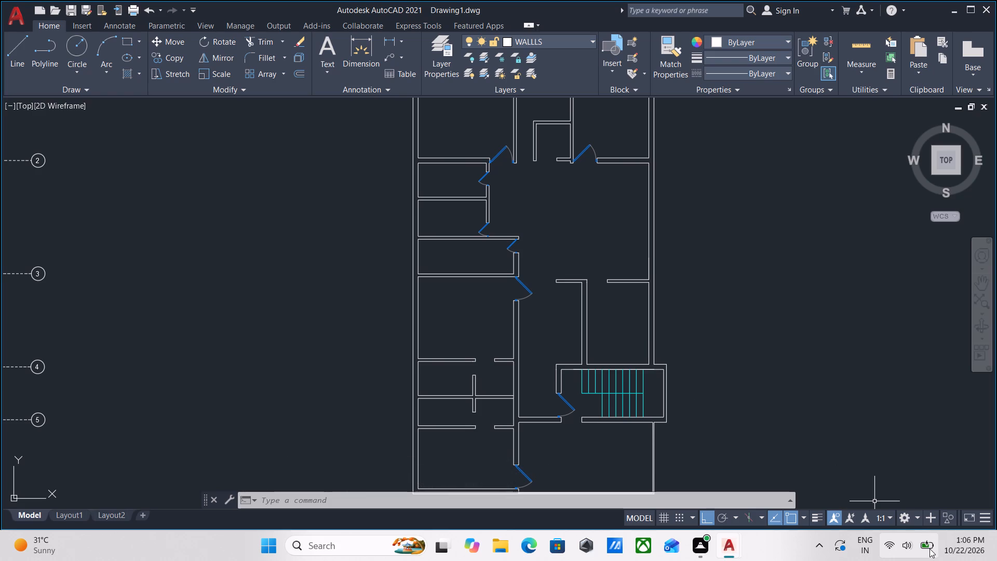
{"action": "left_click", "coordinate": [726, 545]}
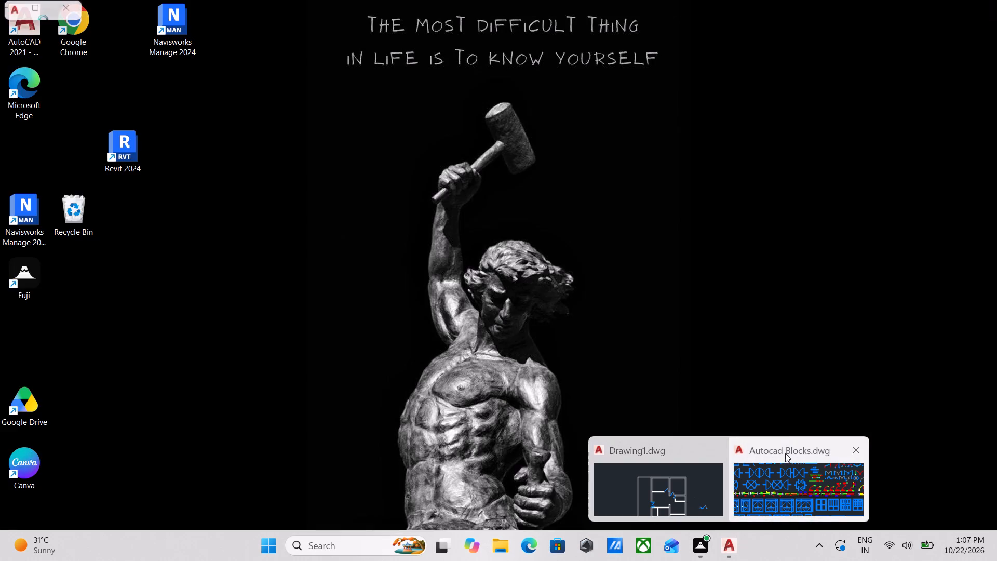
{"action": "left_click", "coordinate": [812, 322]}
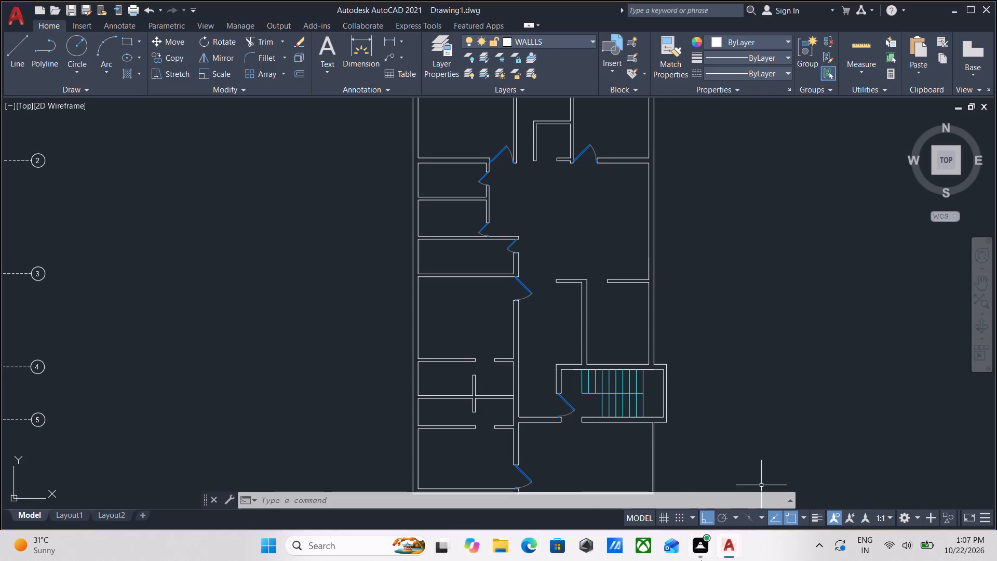
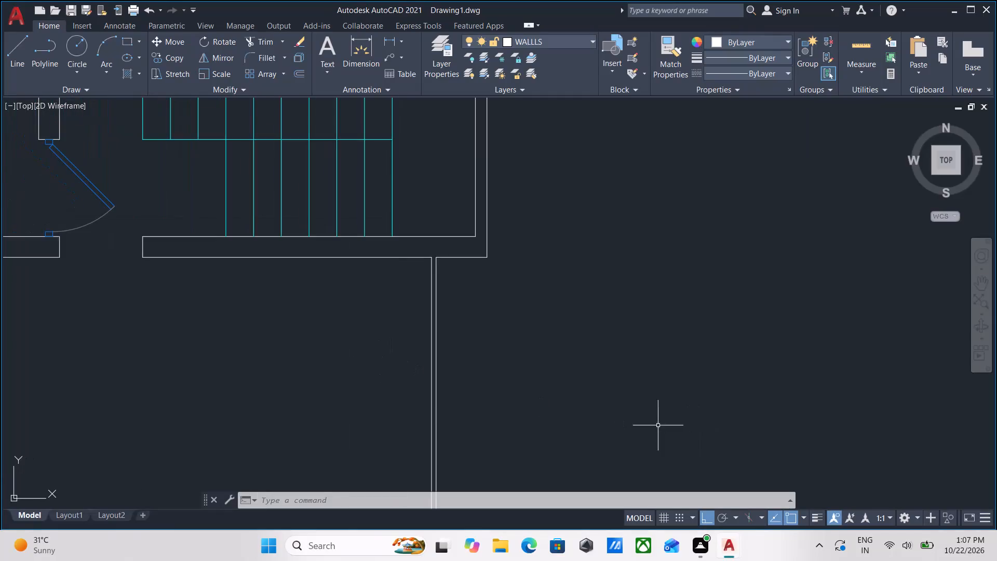
Examine the new plan beside the reference plan to find doorways still lacking doors.
{"action": "scroll", "coordinate": [600, 395], "scroll_direction": "down", "scroll_amount": 1}
{"action": "middle_click_drag", "start_coordinate": [600, 395], "coordinate": [807, 418]}
{"action": "scroll", "coordinate": [668, 388], "scroll_direction": "down", "scroll_amount": 1}
{"action": "middle_click_drag", "start_coordinate": [668, 388], "coordinate": [758, 411]}
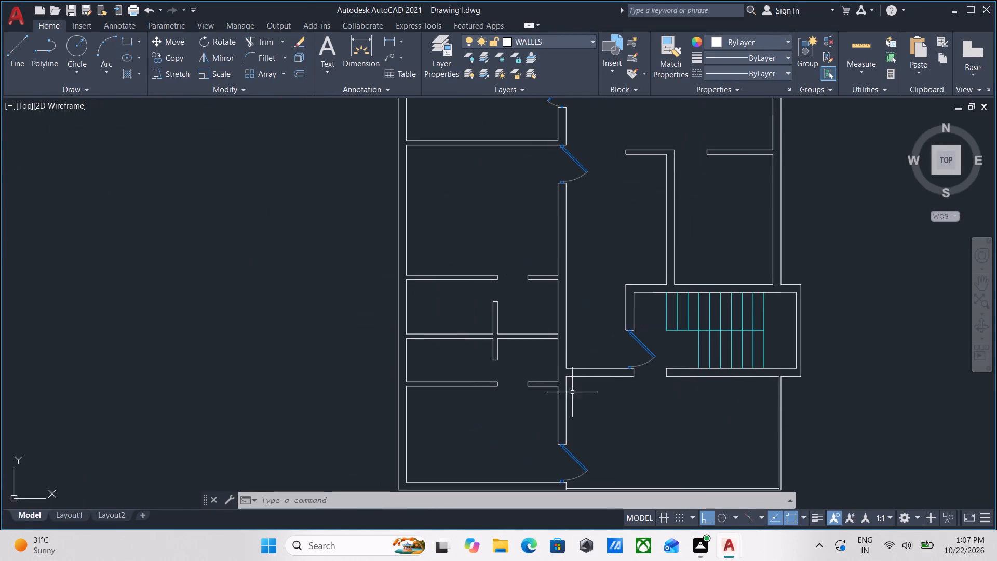
{"action": "middle_click_drag", "start_coordinate": [572, 392], "coordinate": [686, 416]}
{"action": "scroll", "coordinate": [724, 393], "scroll_direction": "up", "scroll_amount": 1}
{"action": "middle_click_drag", "start_coordinate": [720, 395], "coordinate": [562, 393]}
{"action": "scroll", "coordinate": [543, 386], "scroll_direction": "down", "scroll_amount": 2}
{"action": "middle_click_drag", "start_coordinate": [543, 386], "coordinate": [547, 435]}
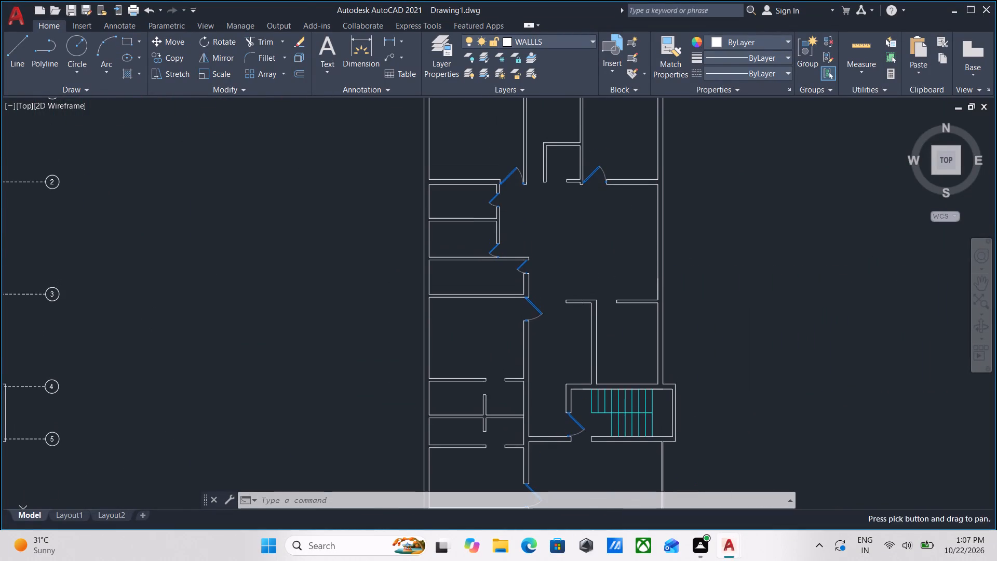
{"action": "middle_click_drag", "start_coordinate": [546, 360], "coordinate": [542, 392]}
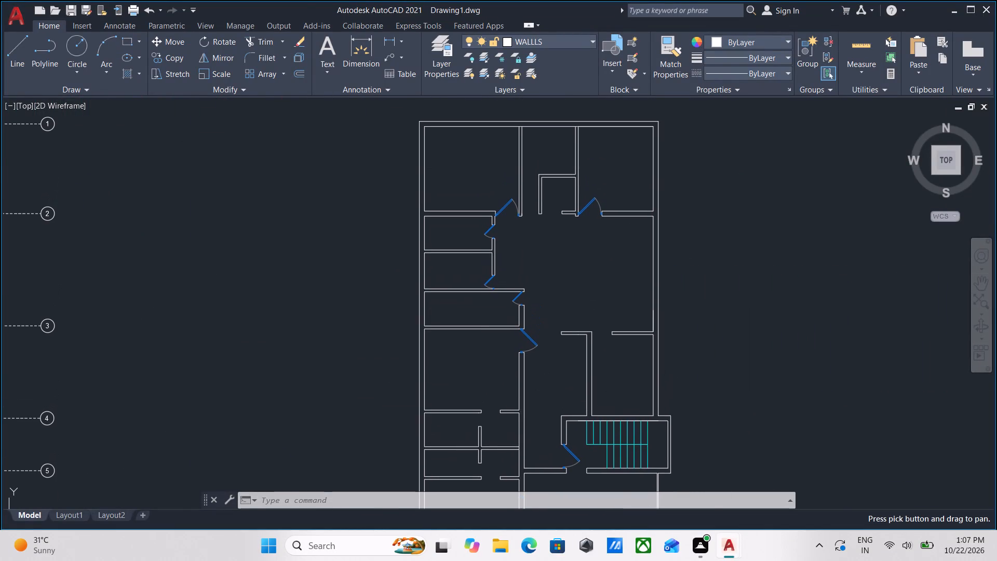
{"action": "scroll", "coordinate": [542, 393], "scroll_direction": "down", "scroll_amount": 1}
{"action": "middle_click_drag", "start_coordinate": [522, 421], "coordinate": [541, 332]}
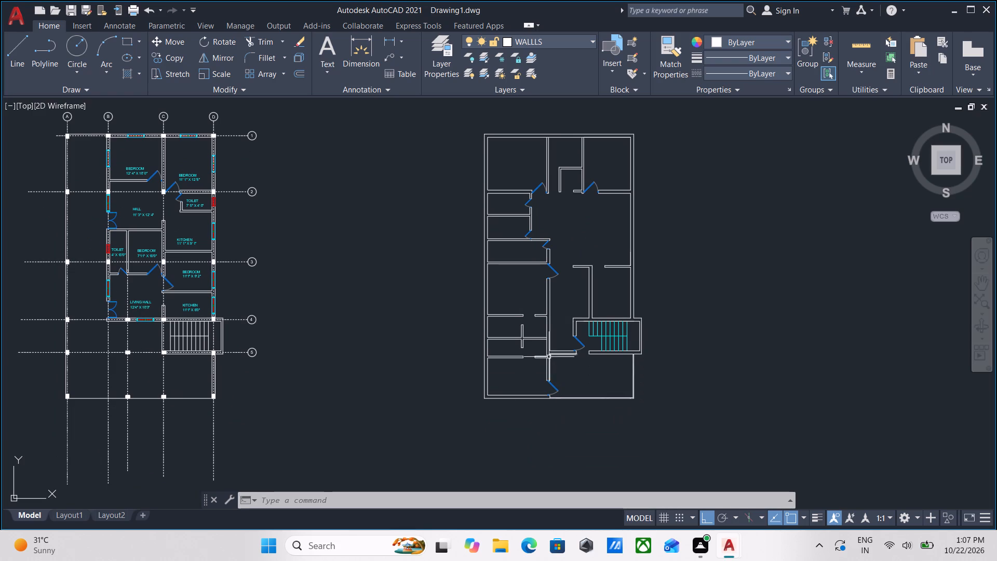
{"action": "scroll", "coordinate": [534, 342], "scroll_direction": "up", "scroll_amount": 1}
{"action": "middle_click_drag", "start_coordinate": [532, 338], "coordinate": [524, 409]}
{"action": "middle_click_drag", "start_coordinate": [522, 251], "coordinate": [518, 291]}
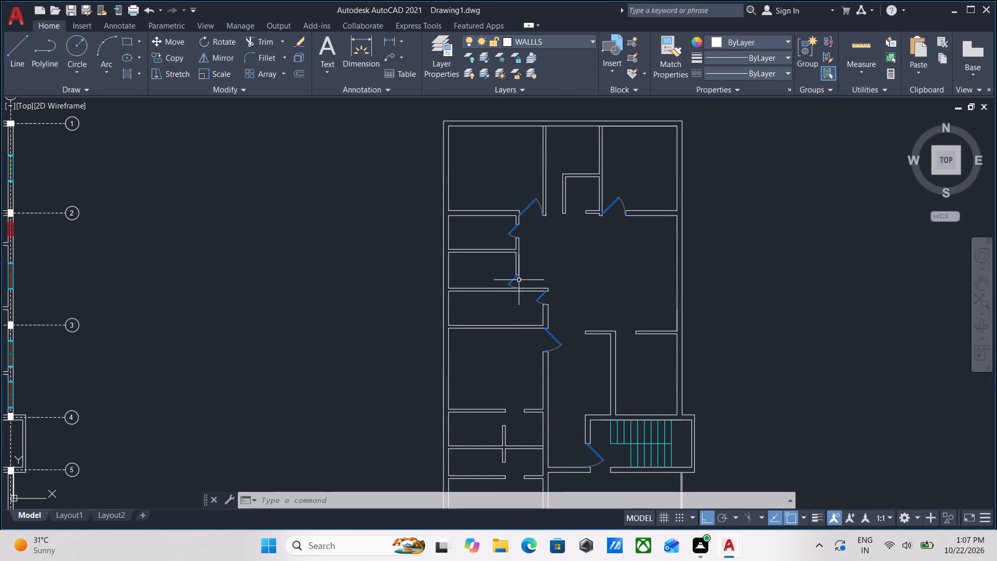
Copy the second small west room's door from its north jamb midpoint to the north side of the upper south-west small room's partition doorway, with Ortho off.
{"action": "scroll", "coordinate": [519, 270], "scroll_direction": "up", "scroll_amount": 3}
{"action": "left_click", "coordinate": [511, 300]}
{"action": "left_click", "coordinate": [486, 289]}
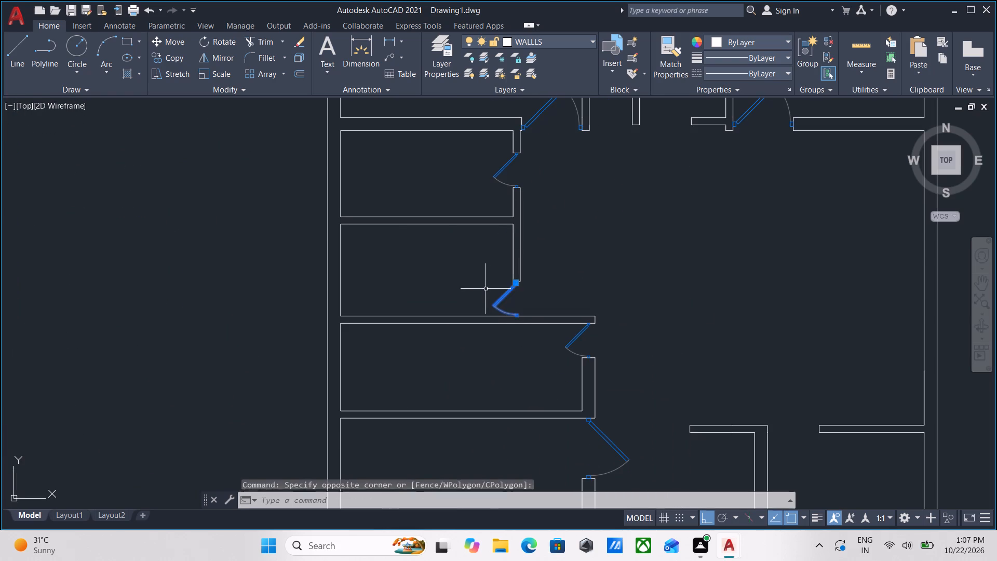
{"action": "scroll", "coordinate": [544, 304], "scroll_direction": "up", "scroll_amount": 2}
{"action": "middle_click_drag", "start_coordinate": [544, 307], "coordinate": [548, 338]}
{"action": "type", "text": "CO"}
{"action": "key", "text": "Return"}
{"action": "scroll", "coordinate": [488, 268], "scroll_direction": "up", "scroll_amount": 3}
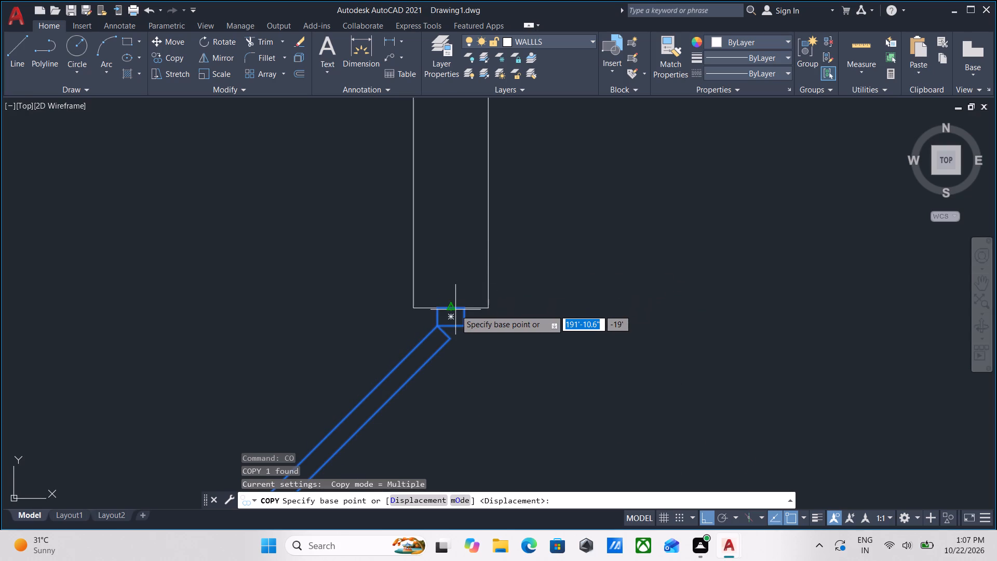
{"action": "left_click", "coordinate": [450, 308]}
{"action": "scroll", "coordinate": [440, 398], "scroll_direction": "down", "scroll_amount": 1}
{"action": "middle_click_drag", "start_coordinate": [440, 398], "coordinate": [432, 192]}
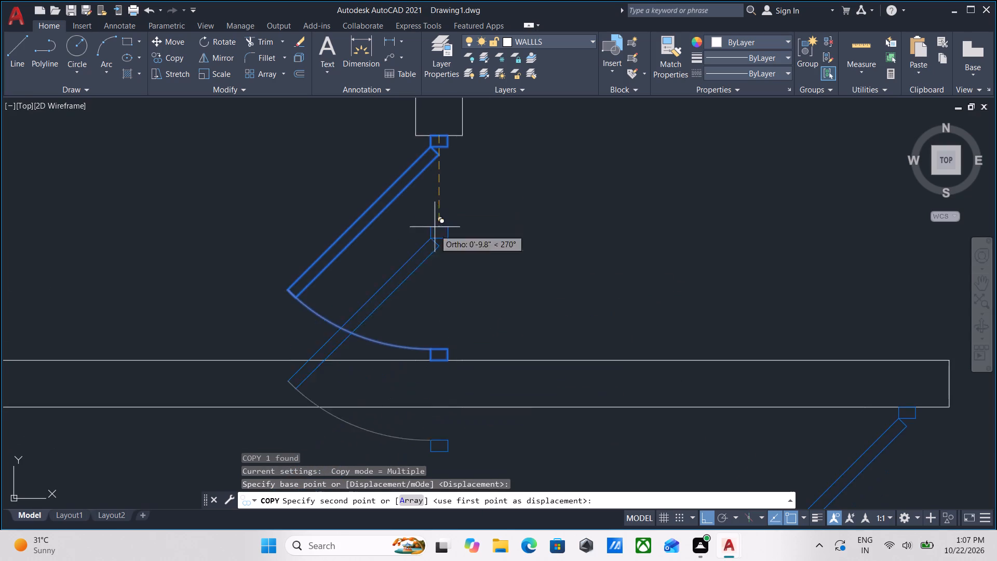
{"action": "scroll", "coordinate": [410, 317], "scroll_direction": "down", "scroll_amount": 3}
{"action": "middle_click_drag", "start_coordinate": [408, 327], "coordinate": [379, 161]}
{"action": "scroll", "coordinate": [365, 283], "scroll_direction": "down", "scroll_amount": 4}
{"action": "middle_click_drag", "start_coordinate": [358, 294], "coordinate": [361, 152]}
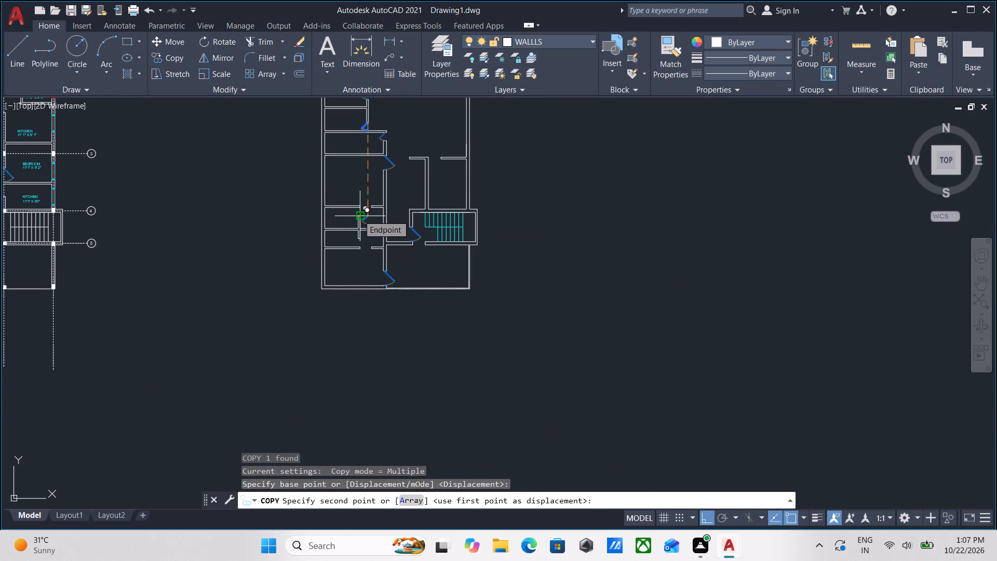
{"action": "key", "text": "F8"}
{"action": "scroll", "coordinate": [353, 208], "scroll_direction": "up", "scroll_amount": 6}
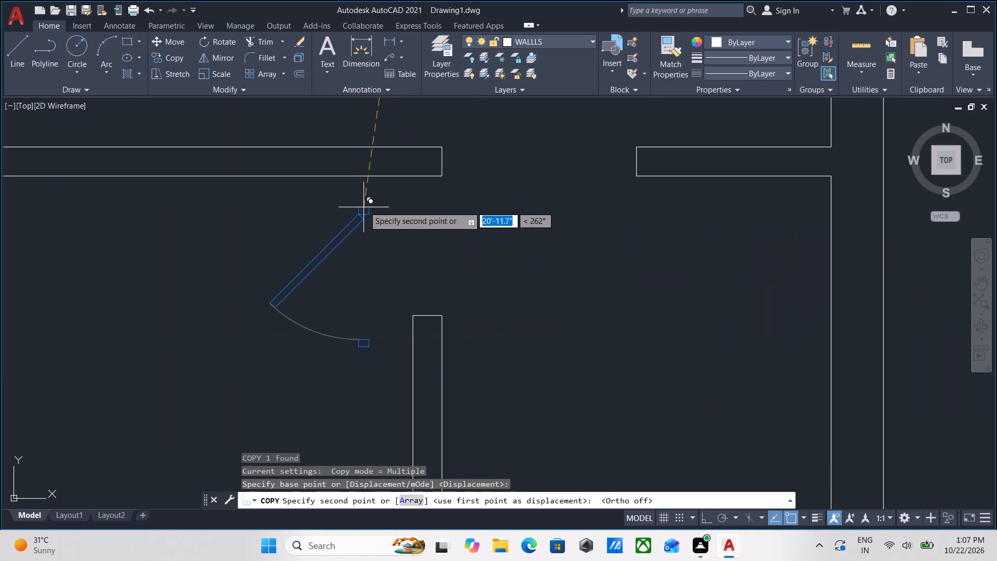
{"action": "left_click", "coordinate": [424, 175]}
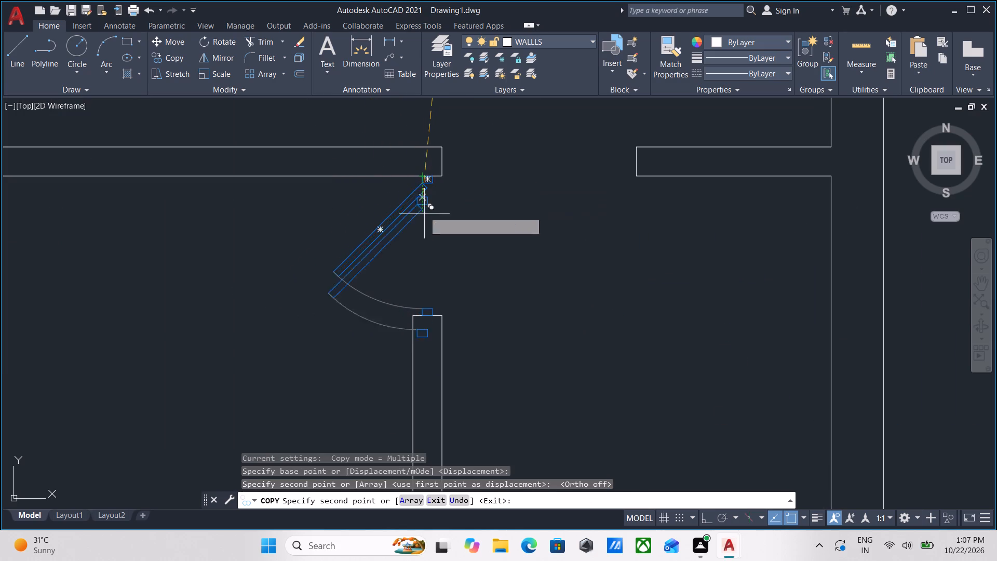
Place another copy of the door at the end midpoint of the lower south-west small room's stub partition.
{"action": "scroll", "coordinate": [426, 237], "scroll_direction": "down", "scroll_amount": 2}
{"action": "middle_click_drag", "start_coordinate": [429, 223], "coordinate": [435, 165]}
{"action": "middle_click_drag", "start_coordinate": [432, 289], "coordinate": [432, 208]}
{"action": "scroll", "coordinate": [438, 289], "scroll_direction": "up", "scroll_amount": 3}
{"action": "left_click", "coordinate": [417, 235]}
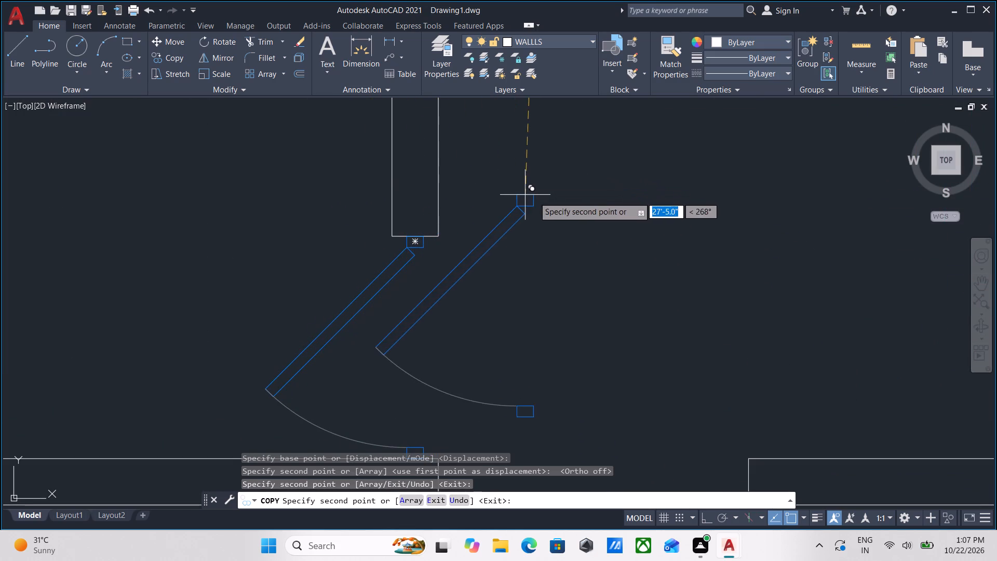
{"action": "scroll", "coordinate": [538, 196], "scroll_direction": "down", "scroll_amount": 1}
{"action": "middle_click_drag", "start_coordinate": [538, 196], "coordinate": [538, 179]}
{"action": "scroll", "coordinate": [538, 179], "scroll_direction": "down", "scroll_amount": 1}
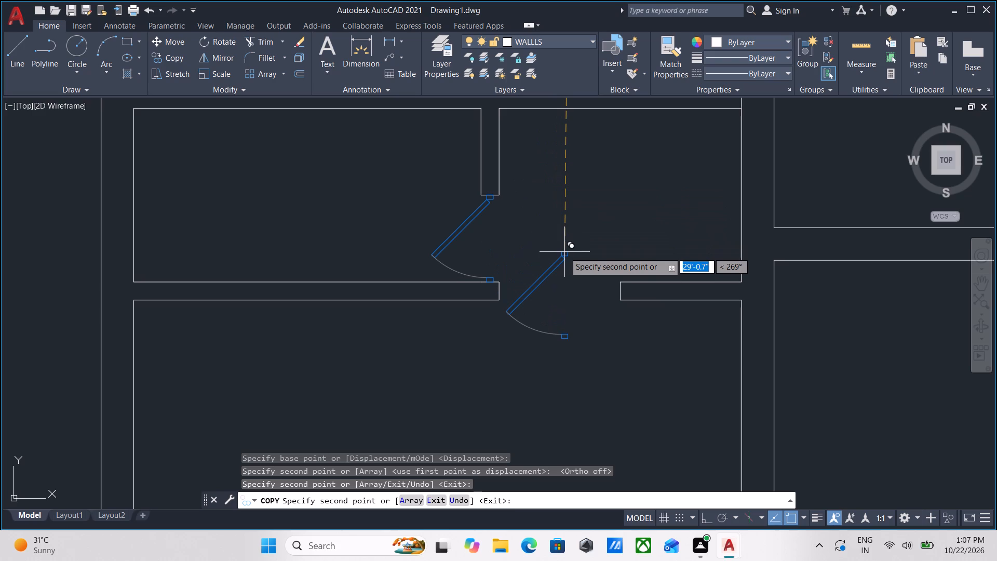
{"action": "scroll", "coordinate": [559, 257], "scroll_direction": "down", "scroll_amount": 2}
{"action": "middle_click_drag", "start_coordinate": [558, 257], "coordinate": [546, 201]}
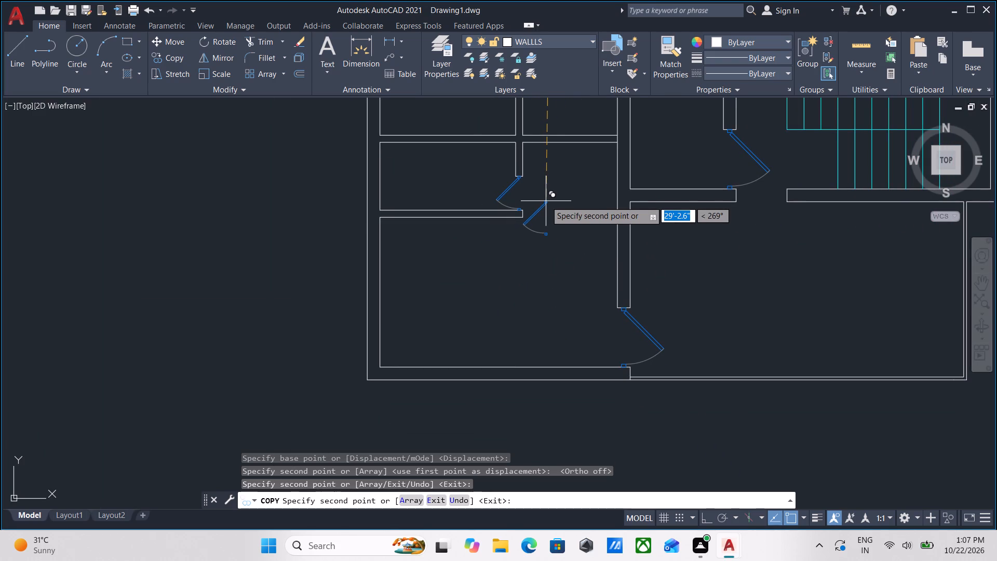
{"action": "scroll", "coordinate": [546, 201], "scroll_direction": "down", "scroll_amount": 1}
{"action": "middle_click_drag", "start_coordinate": [546, 201], "coordinate": [488, 379]}
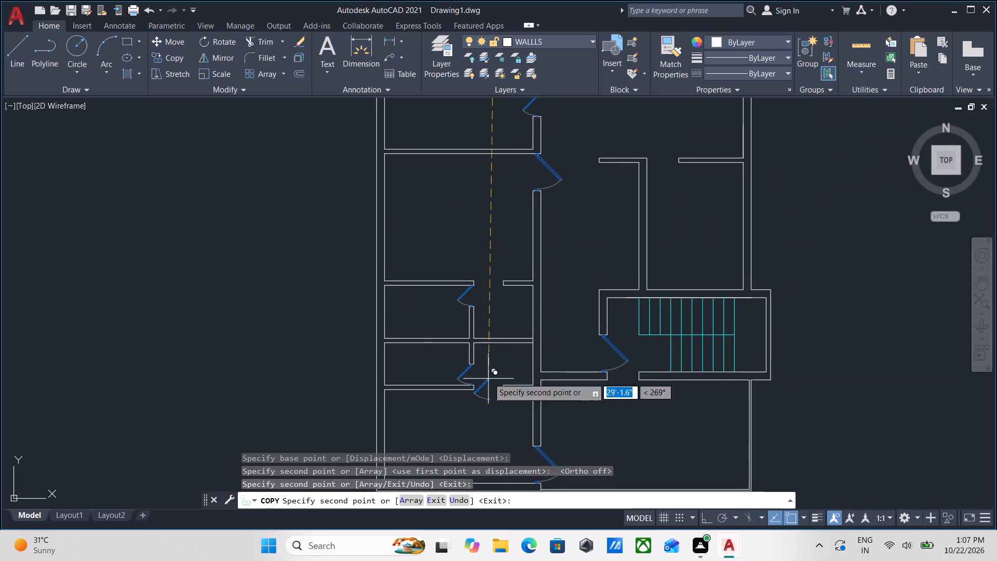
{"action": "scroll", "coordinate": [494, 343], "scroll_direction": "down", "scroll_amount": 1}
{"action": "middle_click_drag", "start_coordinate": [494, 343], "coordinate": [435, 498]}
{"action": "key", "text": "Escape"}
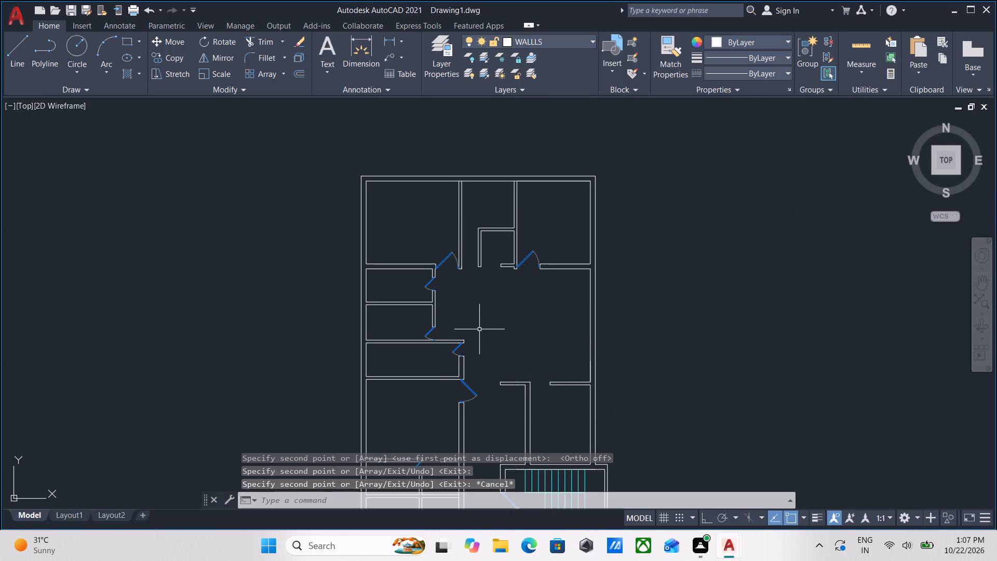
Extend the facing lines of the north middle room's two side partitions up to the outer line of the north wall.
{"action": "scroll", "coordinate": [477, 303], "scroll_direction": "up", "scroll_amount": 1}
{"action": "middle_click_drag", "start_coordinate": [476, 298], "coordinate": [441, 436]}
{"action": "scroll", "coordinate": [427, 289], "scroll_direction": "up", "scroll_amount": 1}
{"action": "middle_click_drag", "start_coordinate": [432, 277], "coordinate": [414, 349]}
{"action": "type", "text": "EX"}
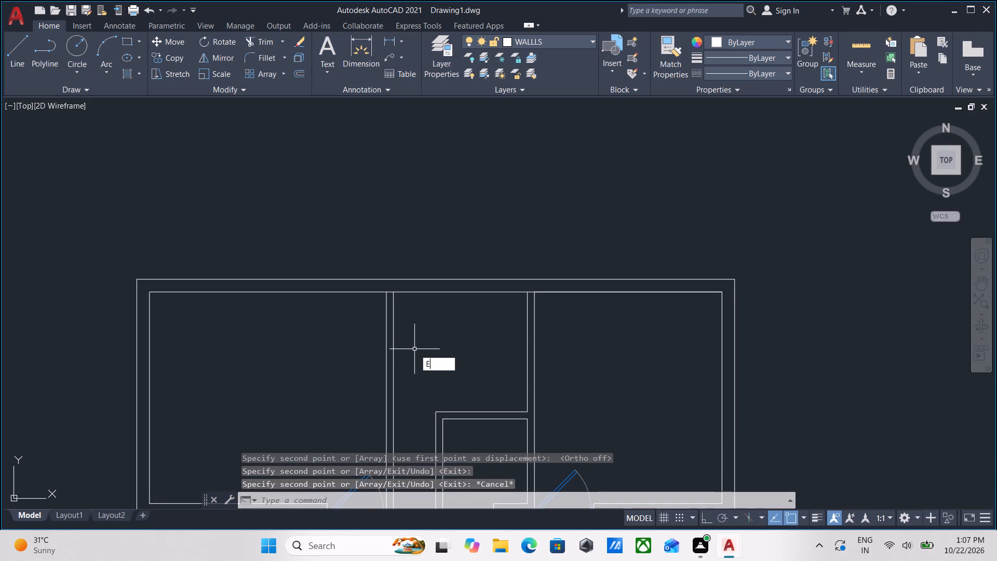
{"action": "key", "text": "Return"}
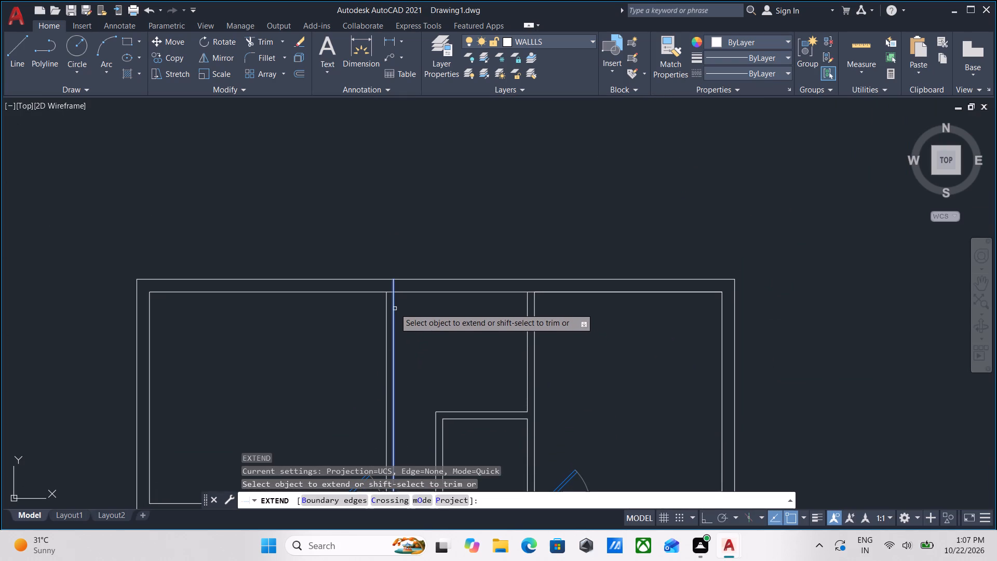
{"action": "left_click", "coordinate": [395, 307]}
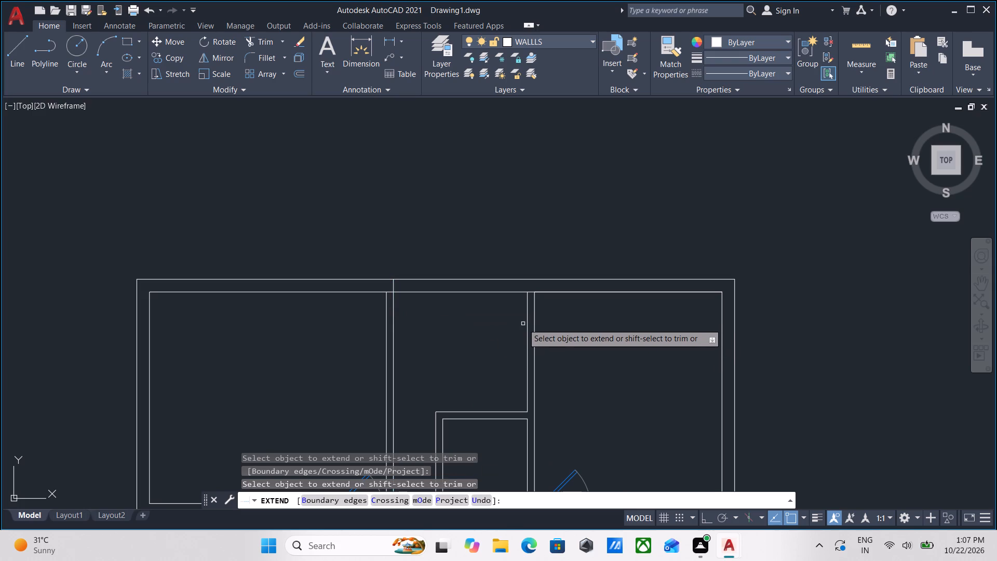
{"action": "left_click", "coordinate": [528, 320]}
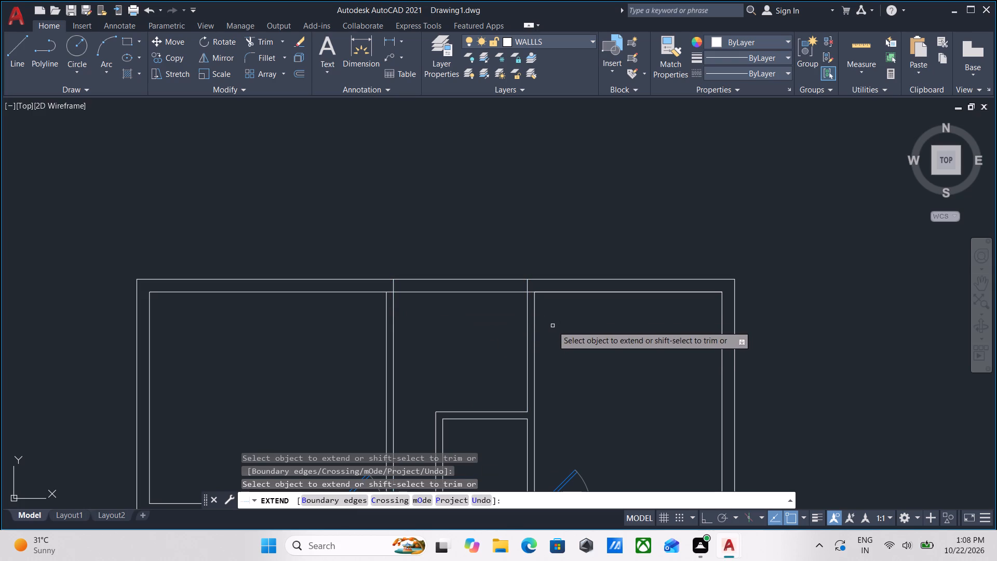
{"action": "key", "text": "Escape"}
Trim the north wall's inner line across both partition ends and along the middle room between them.
{"action": "scroll", "coordinate": [509, 300], "scroll_direction": "up", "scroll_amount": 2}
{"action": "middle_click_drag", "start_coordinate": [410, 312], "coordinate": [532, 358]}
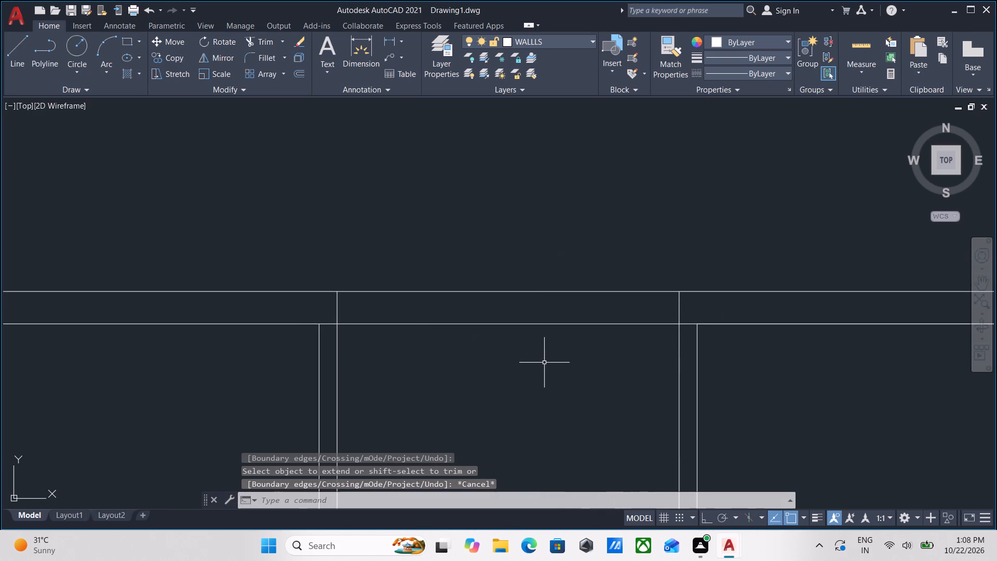
{"action": "scroll", "coordinate": [615, 328], "scroll_direction": "up", "scroll_amount": 1}
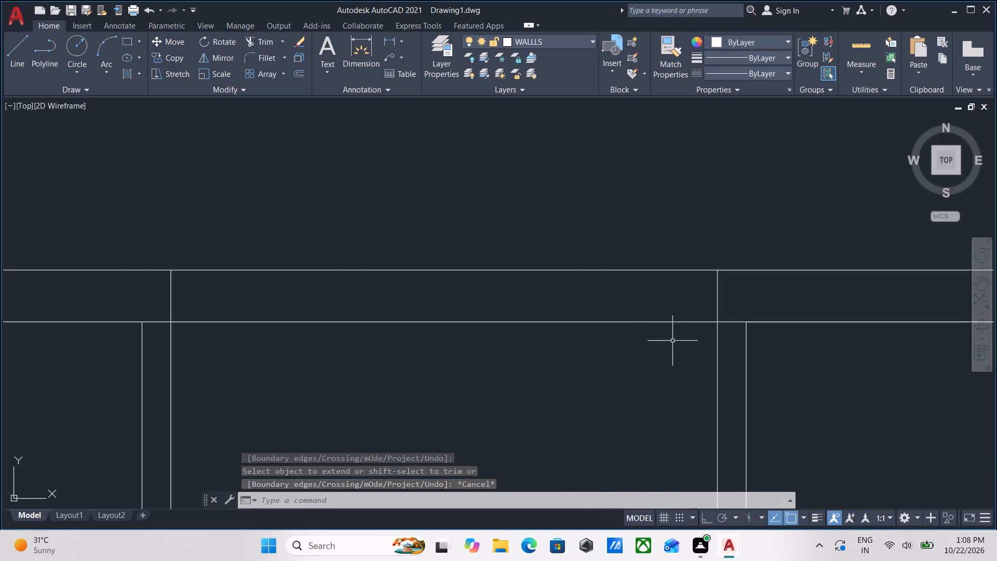
{"action": "middle_click_drag", "start_coordinate": [751, 366], "coordinate": [670, 388]}
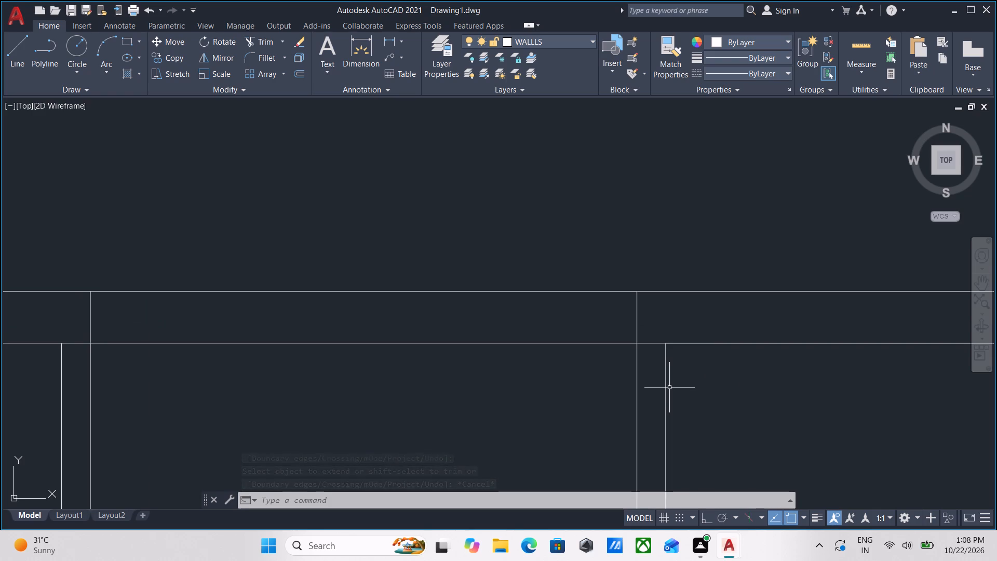
{"action": "type", "text": "TR"}
{"action": "key", "text": "Return"}
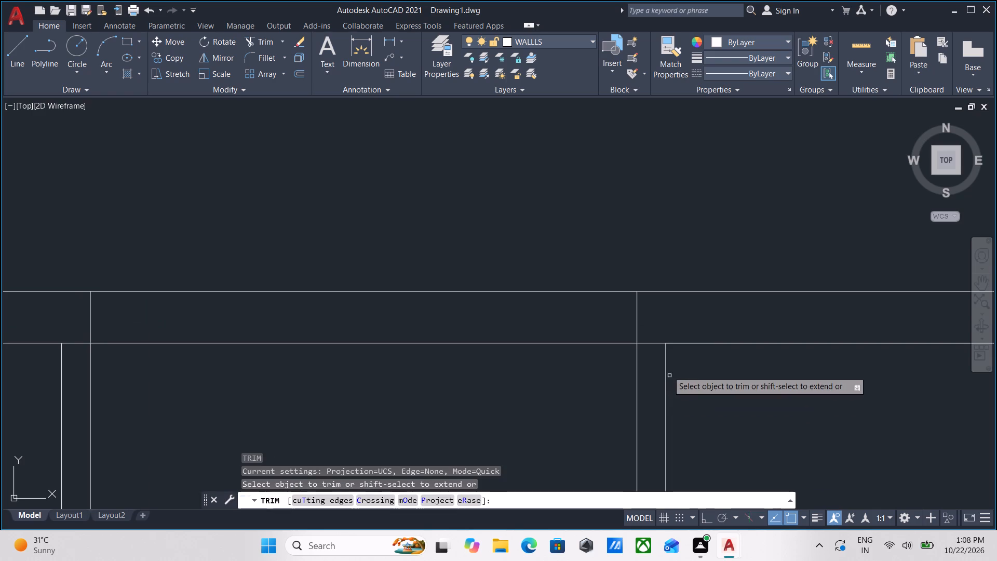
{"action": "left_click_drag", "start_coordinate": [646, 355], "coordinate": [648, 350]}
{"action": "left_click", "coordinate": [654, 319]}
{"action": "scroll", "coordinate": [360, 421], "scroll_direction": "down", "scroll_amount": 1}
{"action": "middle_click_drag", "start_coordinate": [361, 420], "coordinate": [597, 396]}
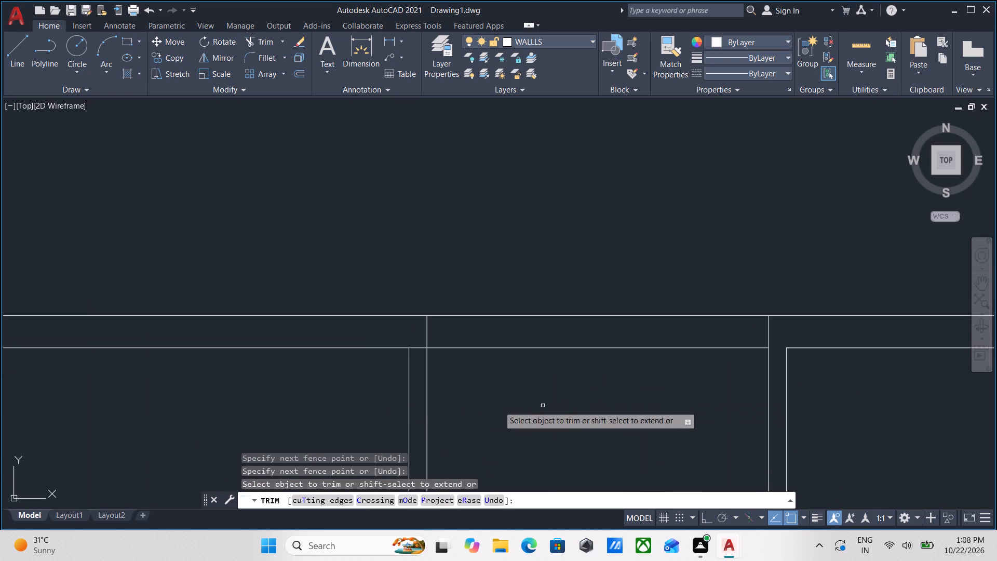
{"action": "left_click", "coordinate": [417, 356]}
{"action": "left_click", "coordinate": [417, 345]}
{"action": "left_click", "coordinate": [572, 398]}
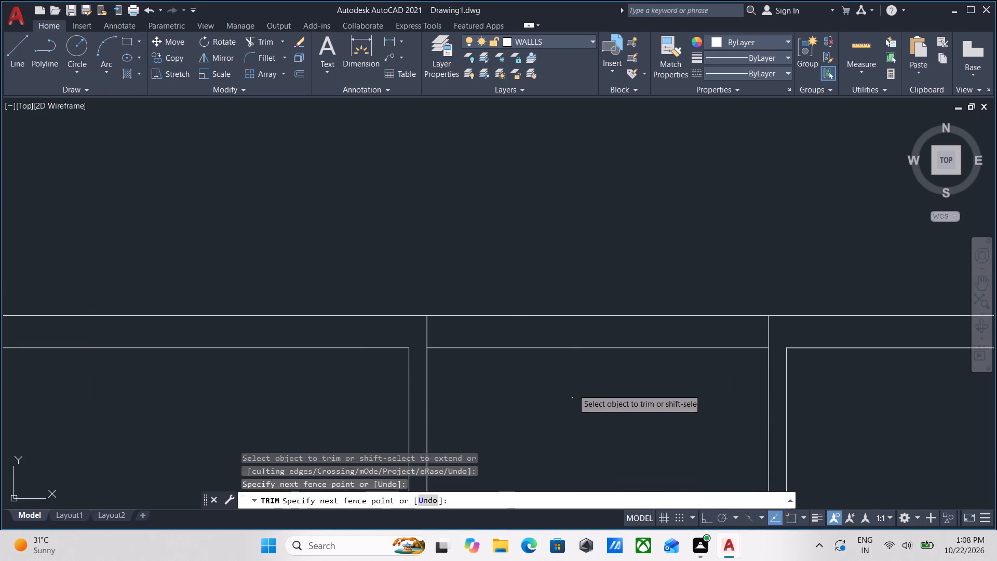
{"action": "left_click", "coordinate": [569, 341]}
{"action": "key", "text": "Escape"}
Offset the north wall's outer line 2" inward.
{"action": "left_click_drag", "start_coordinate": [590, 337], "coordinate": [590, 333]}
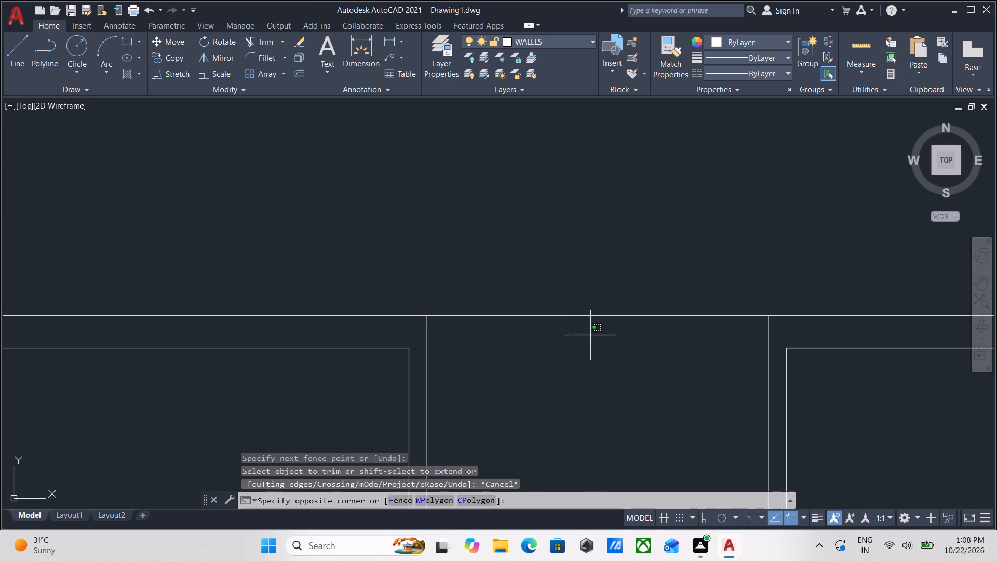
{"action": "left_click_drag", "start_coordinate": [590, 333], "coordinate": [588, 328]}
{"action": "left_click", "coordinate": [561, 291]}
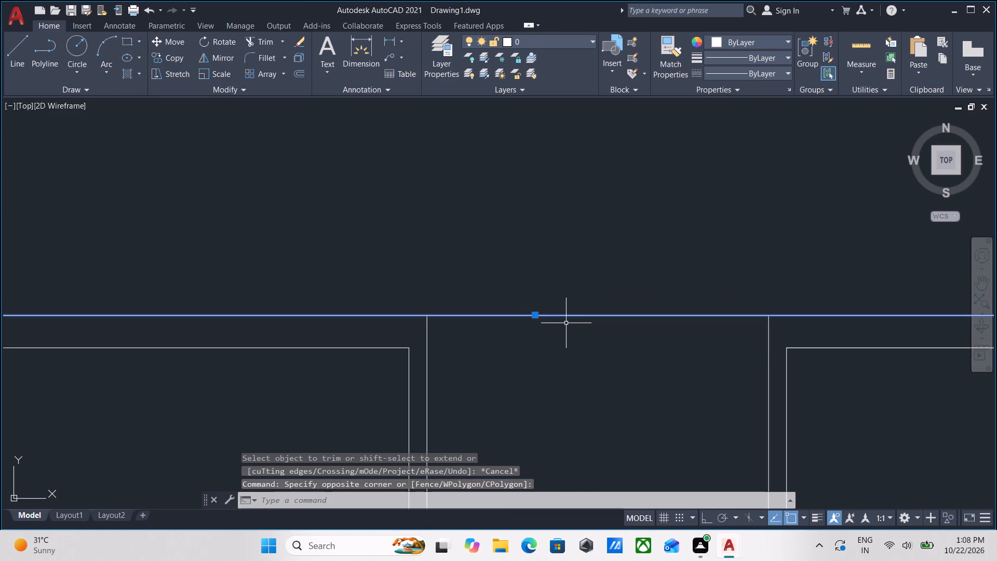
{"action": "key", "text": "o"}
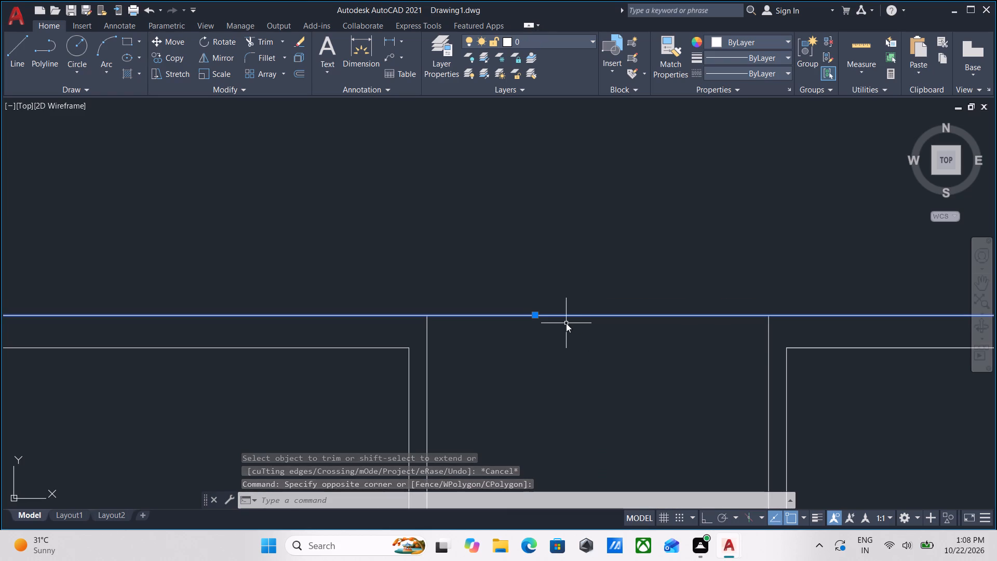
{"action": "key", "text": "Return"}
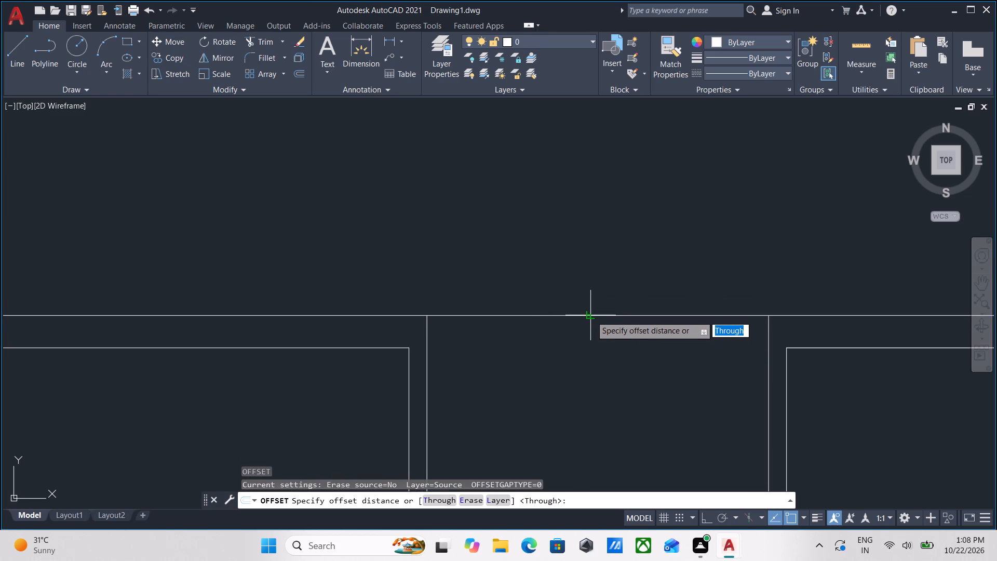
{"action": "left_click", "coordinate": [591, 316]}
{"action": "left_click", "coordinate": [590, 349]}
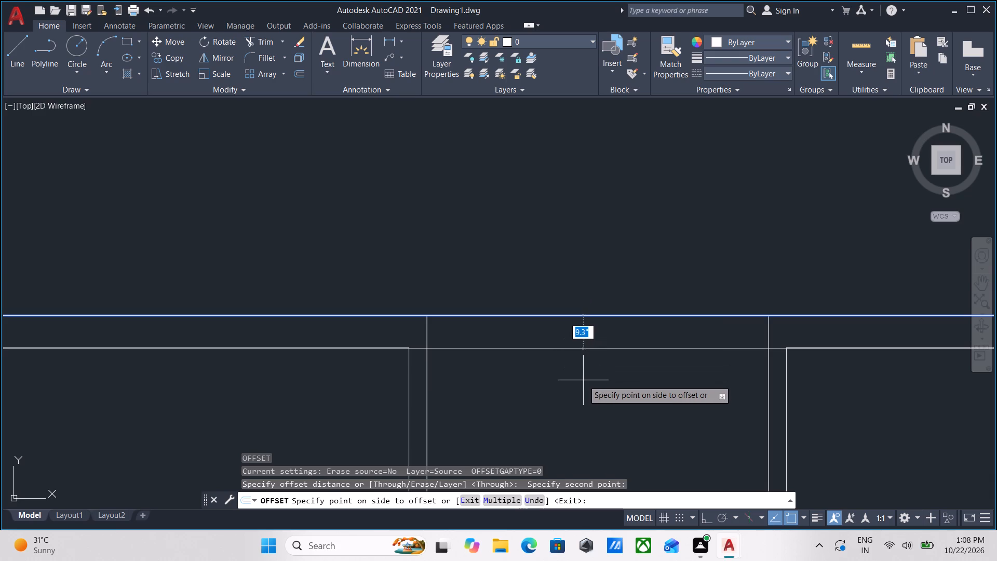
{"action": "key", "text": "2"}
{"action": "key", "text": "shift+quotedbl"}
{"action": "key", "text": "Return"}
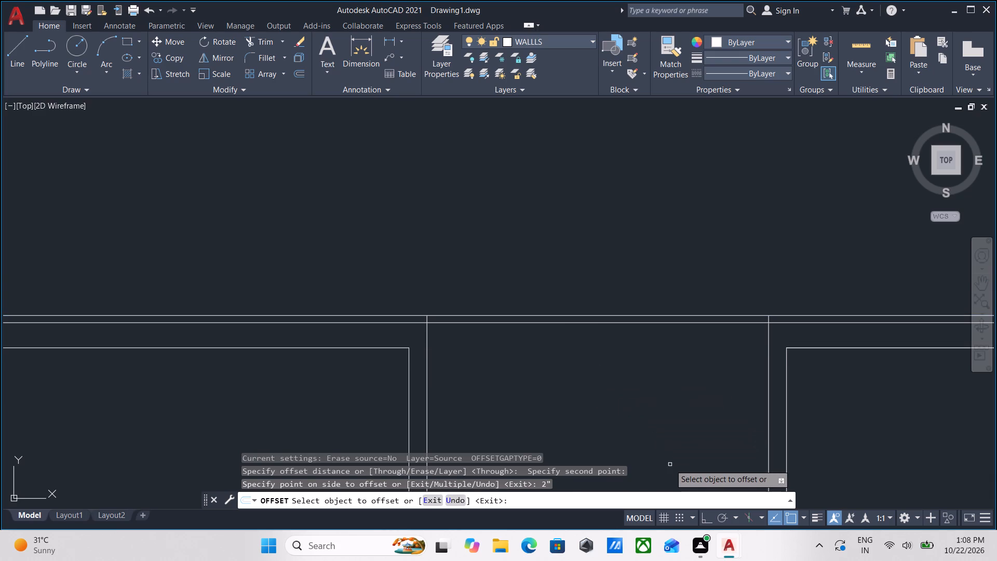
{"action": "scroll", "coordinate": [670, 464], "scroll_direction": "down", "scroll_amount": 2}
{"action": "middle_click_drag", "start_coordinate": [670, 464], "coordinate": [659, 370]}
{"action": "scroll", "coordinate": [623, 325], "scroll_direction": "up", "scroll_amount": 2}
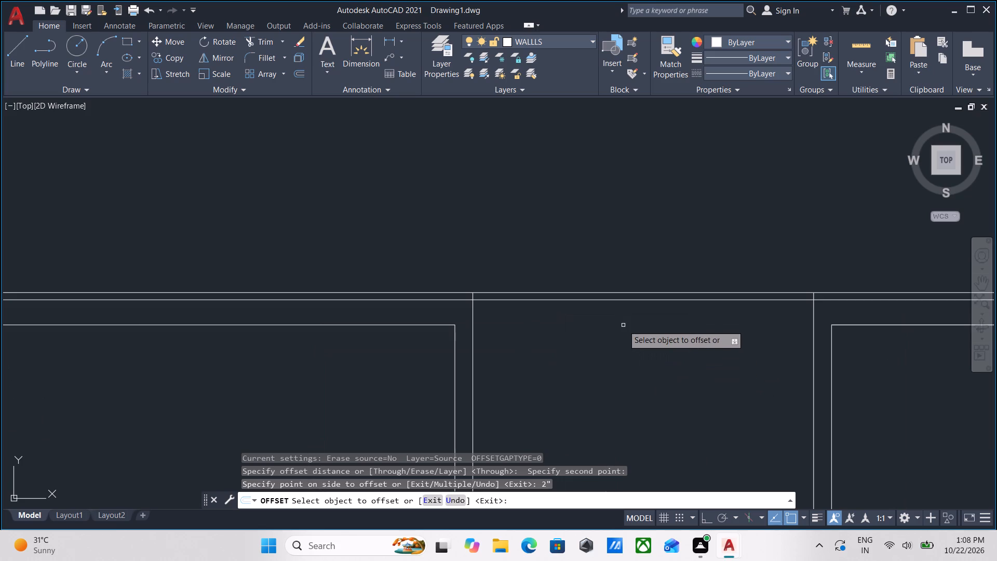
{"action": "key", "text": "Escape"}
Erase the 2" offset line inside the north wall's outer line.
{"action": "scroll", "coordinate": [628, 323], "scroll_direction": "up", "scroll_amount": 2}
{"action": "left_click_drag", "start_coordinate": [628, 323], "coordinate": [628, 349]}
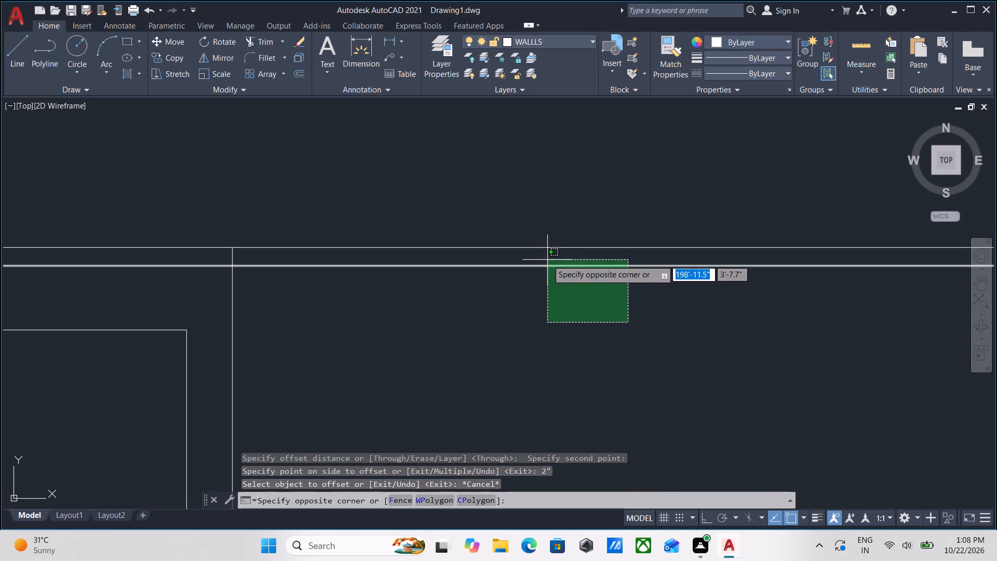
{"action": "left_click", "coordinate": [547, 259]}
{"action": "right_click", "coordinate": [547, 259]}
{"action": "left_click", "coordinate": [565, 291]}
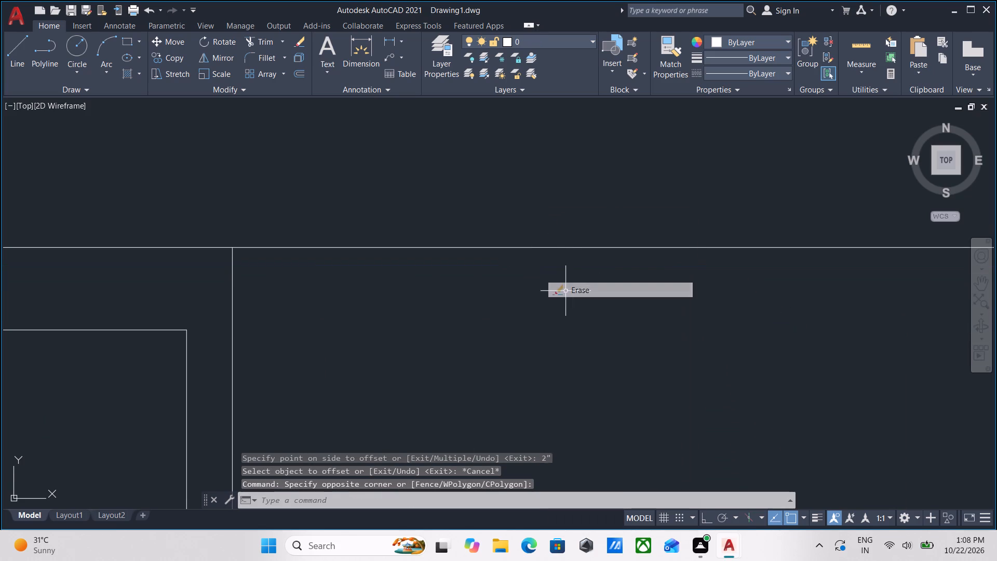
Offset the north wall's outer line 3" inward.
{"action": "left_click", "coordinate": [587, 277]}
{"action": "left_click", "coordinate": [536, 206]}
{"action": "scroll", "coordinate": [536, 206], "scroll_direction": "down", "scroll_amount": 1}
{"action": "middle_click_drag", "start_coordinate": [536, 206], "coordinate": [535, 249]}
{"action": "key", "text": "o"}
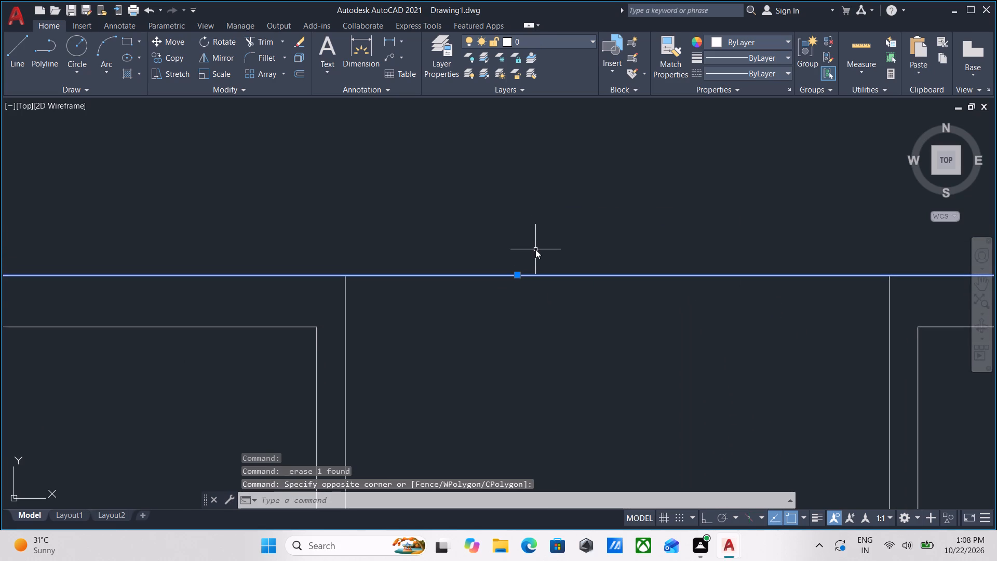
{"action": "key", "text": "Return"}
{"action": "left_click", "coordinate": [538, 275]}
{"action": "left_click", "coordinate": [538, 308]}
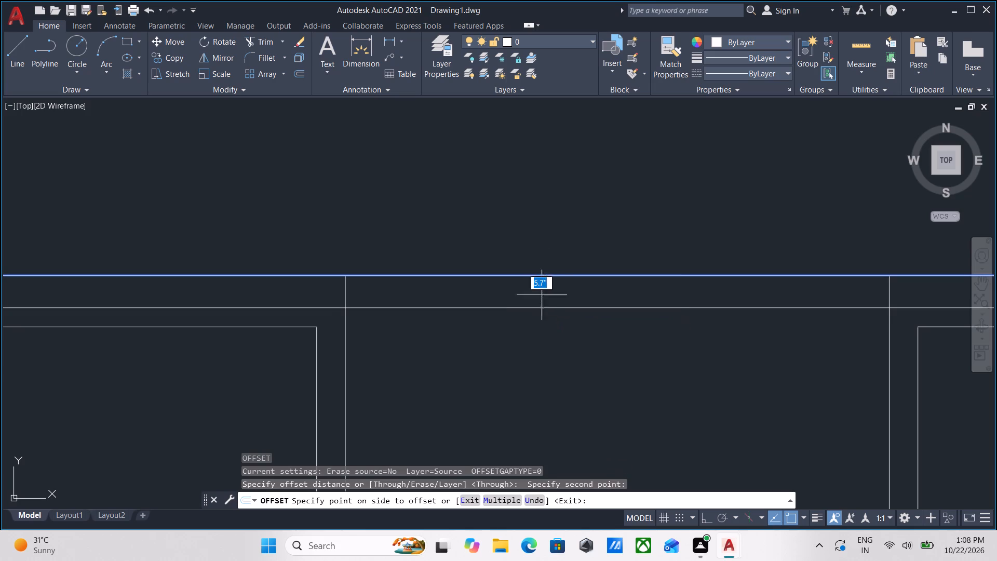
{"action": "key", "text": "3"}
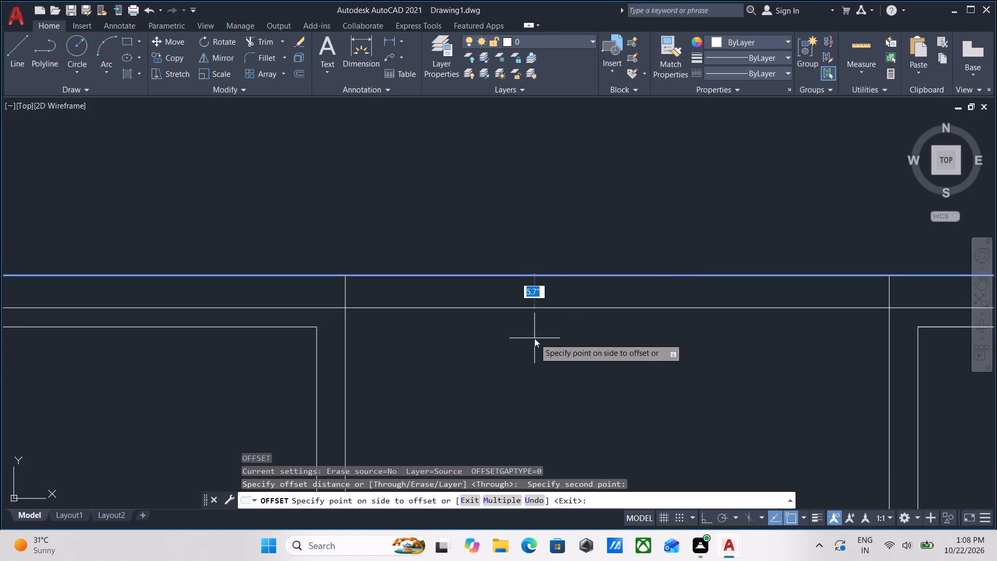
{"action": "key", "text": "shift+quotedbl"}
{"action": "key", "text": "Return"}
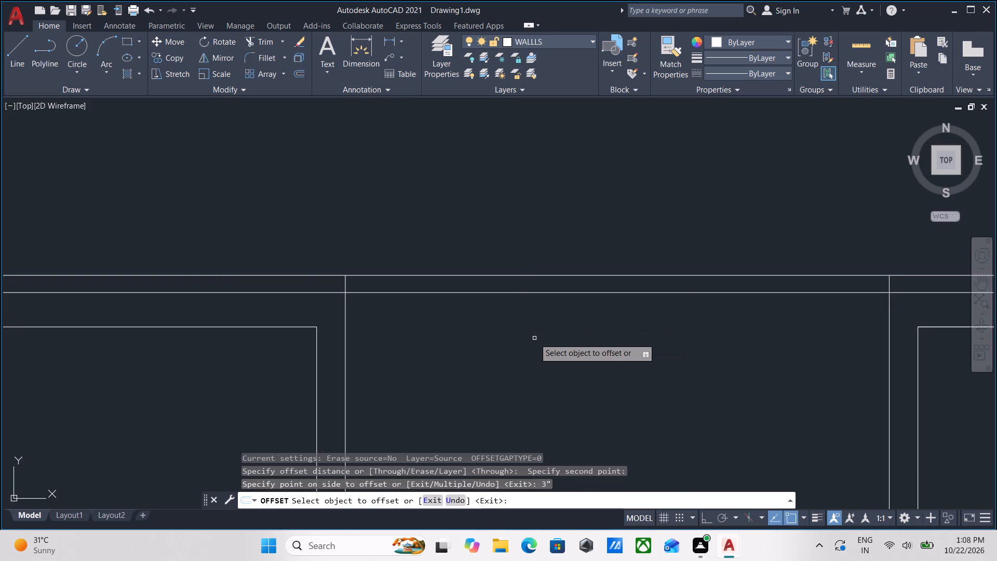
{"action": "scroll", "coordinate": [537, 337], "scroll_direction": "down", "scroll_amount": 2}
{"action": "key", "text": "Escape"}
Trim the new north inner line on both sides of the middle room so it spans only between the side partitions.
{"action": "scroll", "coordinate": [399, 313], "scroll_direction": "up", "scroll_amount": 1}
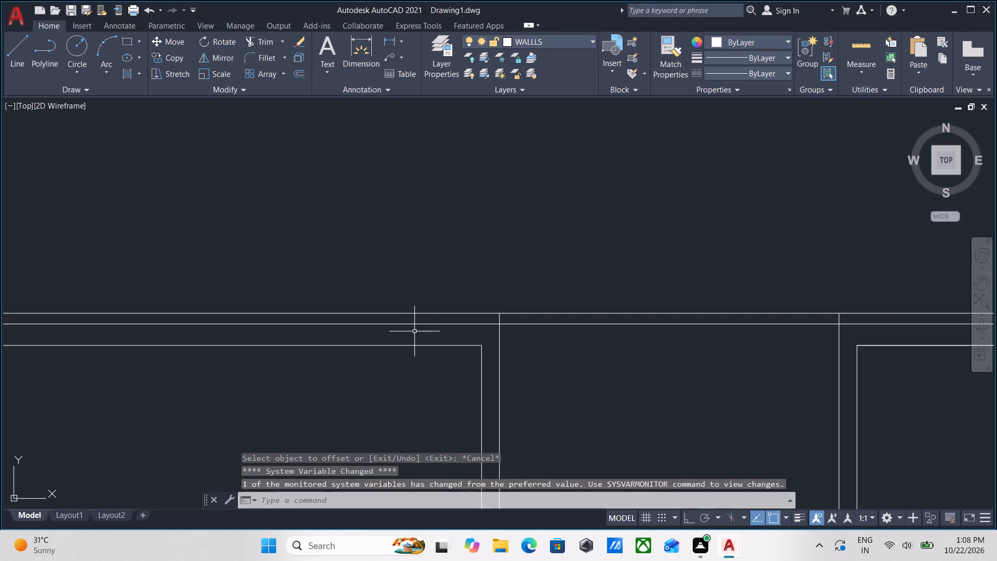
{"action": "type", "text": "TR"}
{"action": "key", "text": "Return"}
{"action": "left_click", "coordinate": [420, 337]}
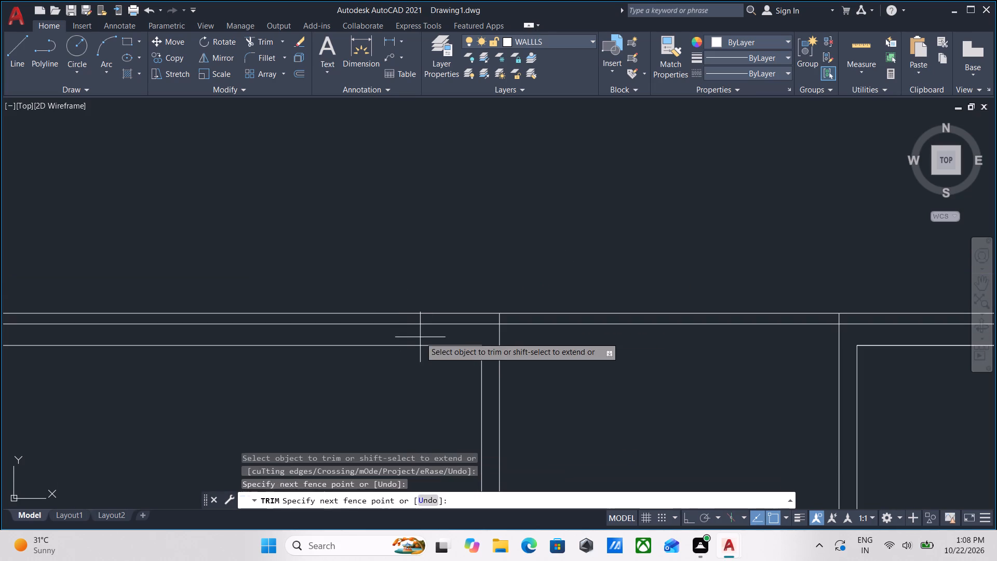
{"action": "left_click", "coordinate": [427, 317]}
{"action": "middle_click_drag", "start_coordinate": [694, 402], "coordinate": [496, 371]}
{"action": "scroll", "coordinate": [688, 400], "scroll_direction": "down", "scroll_amount": 1}
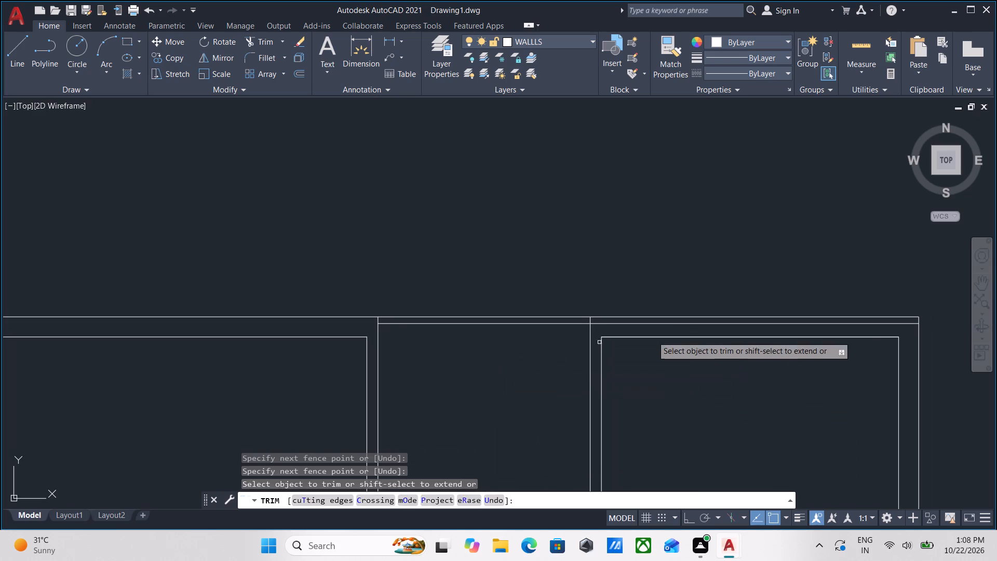
{"action": "left_click", "coordinate": [680, 328]}
{"action": "left_click", "coordinate": [679, 322]}
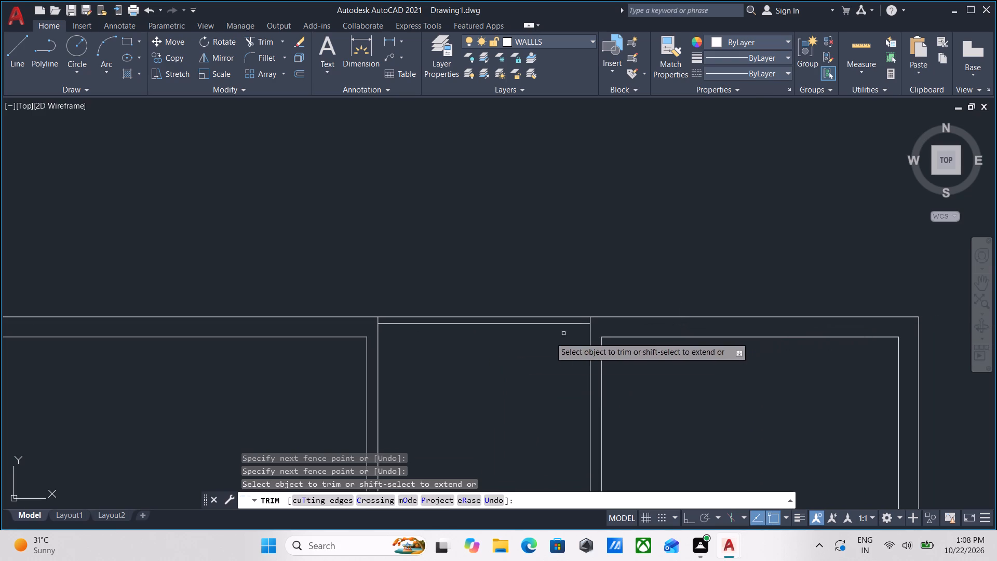
{"action": "scroll", "coordinate": [501, 365], "scroll_direction": "down", "scroll_amount": 1}
{"action": "middle_click_drag", "start_coordinate": [501, 365], "coordinate": [517, 336]}
{"action": "scroll", "coordinate": [505, 336], "scroll_direction": "up", "scroll_amount": 2}
{"action": "scroll", "coordinate": [552, 329], "scroll_direction": "down", "scroll_amount": 1}
{"action": "middle_click_drag", "start_coordinate": [552, 329], "coordinate": [576, 308]}
{"action": "key", "text": "Escape"}
Erase the thin inner lines of the south and east walls in the south-east room below the staircase.
{"action": "scroll", "coordinate": [562, 318], "scroll_direction": "down", "scroll_amount": 2}
{"action": "middle_click_drag", "start_coordinate": [545, 327], "coordinate": [521, 215]}
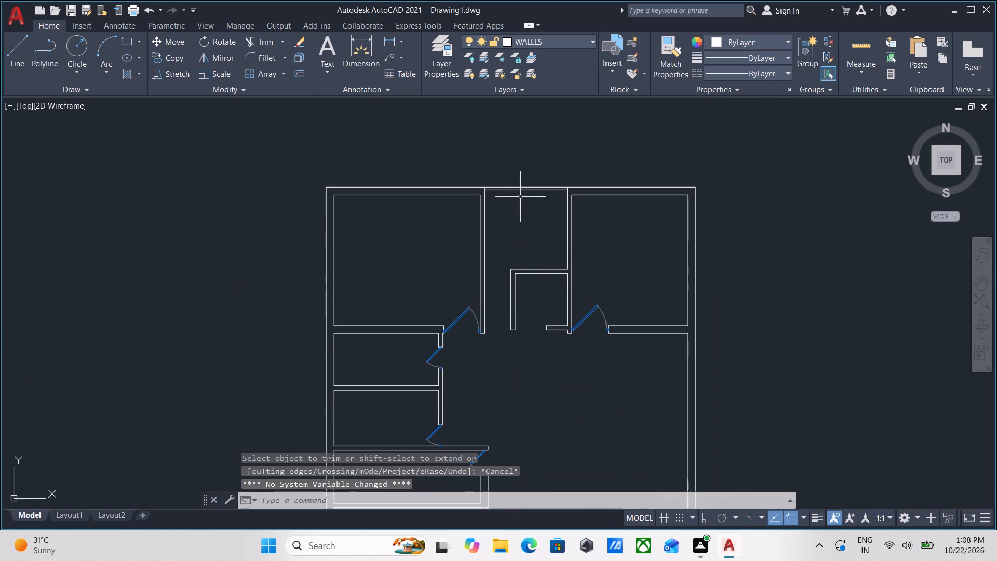
{"action": "scroll", "coordinate": [551, 360], "scroll_direction": "down", "scroll_amount": 1}
{"action": "middle_click_drag", "start_coordinate": [551, 360], "coordinate": [527, 236]}
{"action": "middle_click_drag", "start_coordinate": [542, 397], "coordinate": [543, 189]}
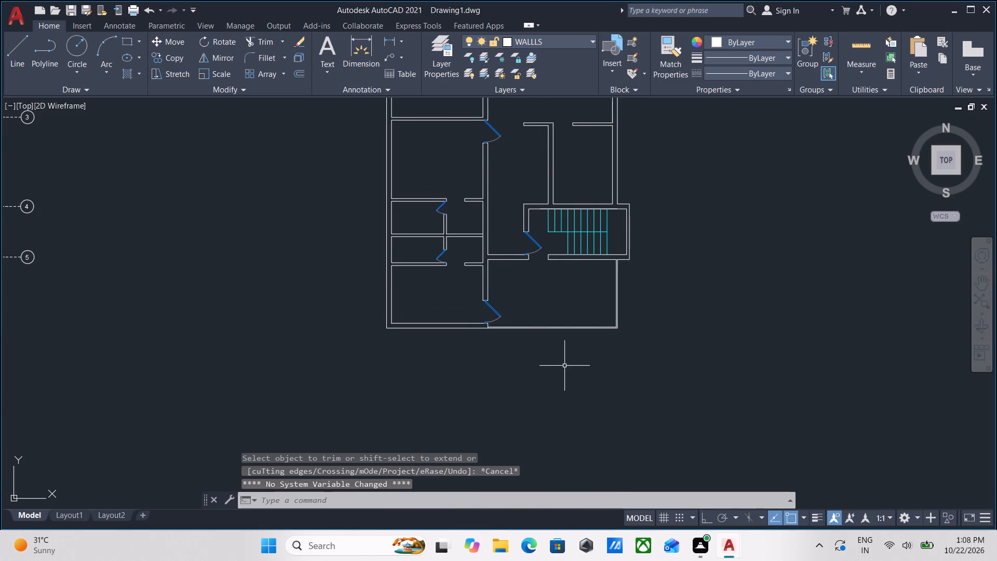
{"action": "scroll", "coordinate": [576, 378], "scroll_direction": "up", "scroll_amount": 2}
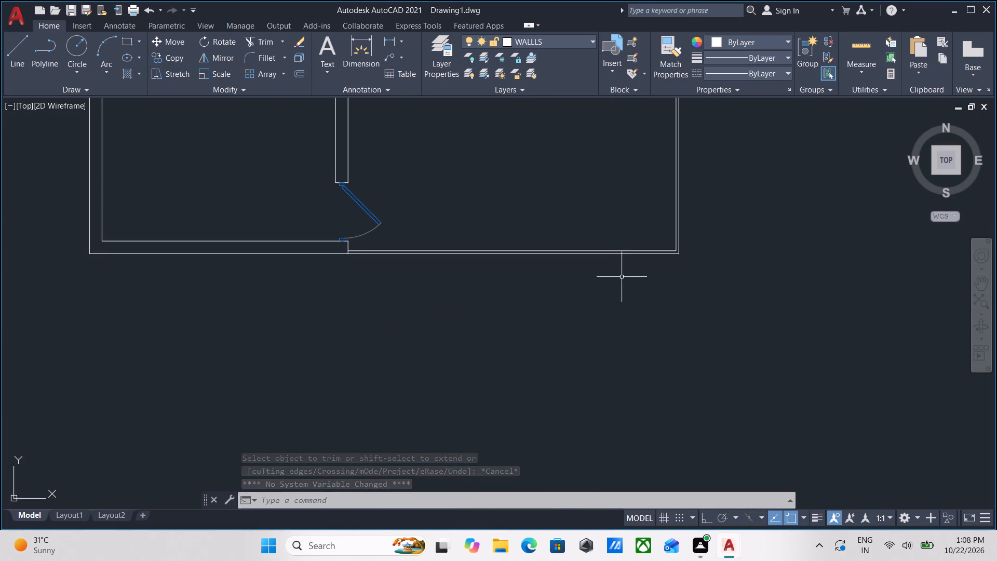
{"action": "scroll", "coordinate": [630, 272], "scroll_direction": "up", "scroll_amount": 1}
{"action": "middle_click_drag", "start_coordinate": [619, 273], "coordinate": [608, 383]}
{"action": "scroll", "coordinate": [691, 332], "scroll_direction": "up", "scroll_amount": 3}
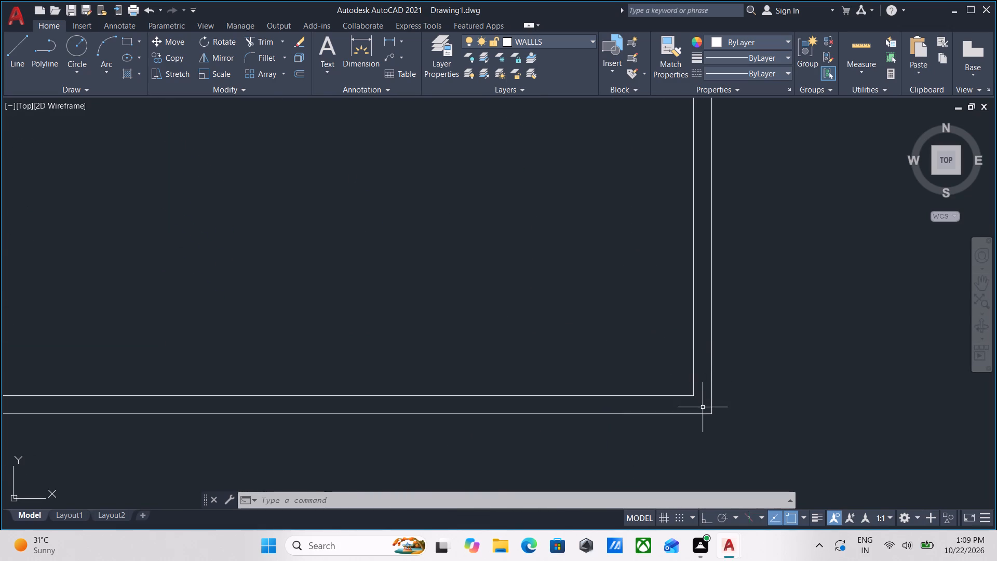
{"action": "left_click", "coordinate": [703, 407]}
{"action": "scroll", "coordinate": [557, 270], "scroll_direction": "down", "scroll_amount": 2}
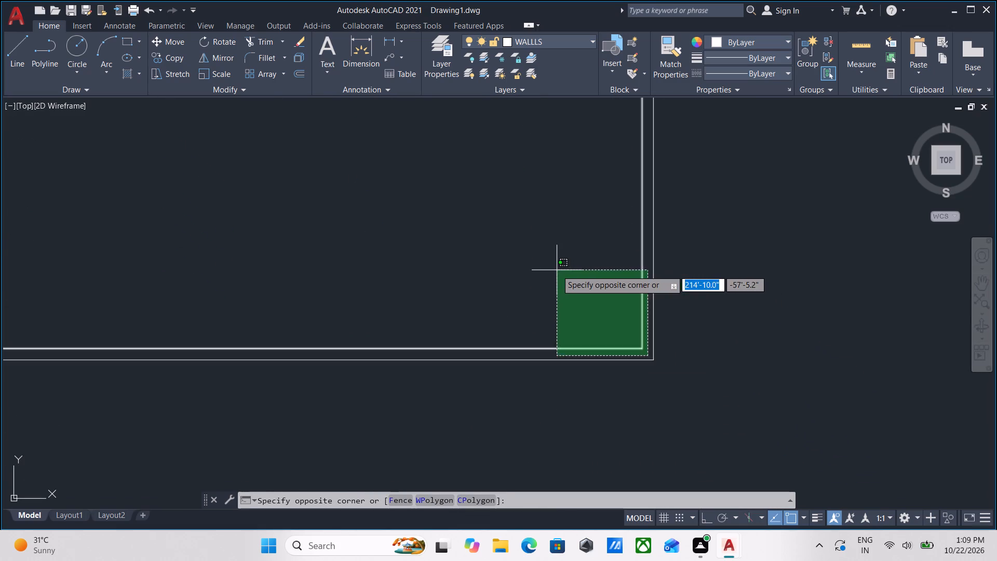
{"action": "scroll", "coordinate": [557, 270], "scroll_direction": "down", "scroll_amount": 1}
{"action": "middle_click_drag", "start_coordinate": [450, 212], "coordinate": [575, 343]}
{"action": "left_click", "coordinate": [539, 272]}
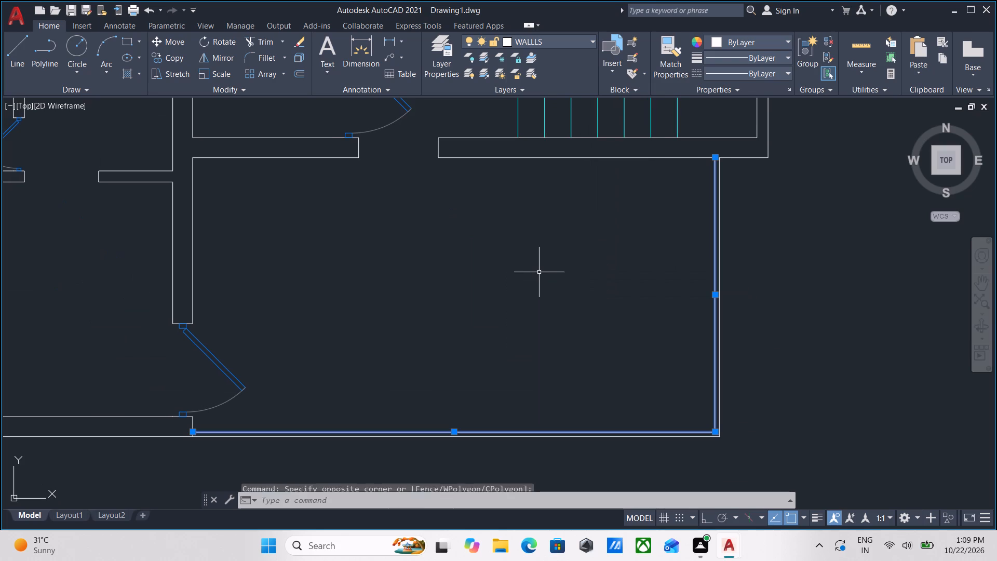
{"action": "right_click", "coordinate": [539, 272]}
{"action": "left_click", "coordinate": [570, 306]}
Offset the south wall's outer line 3" inward.
{"action": "middle_click_drag", "start_coordinate": [570, 306], "coordinate": [608, 218]}
{"action": "left_click", "coordinate": [624, 366]}
{"action": "left_click", "coordinate": [615, 325]}
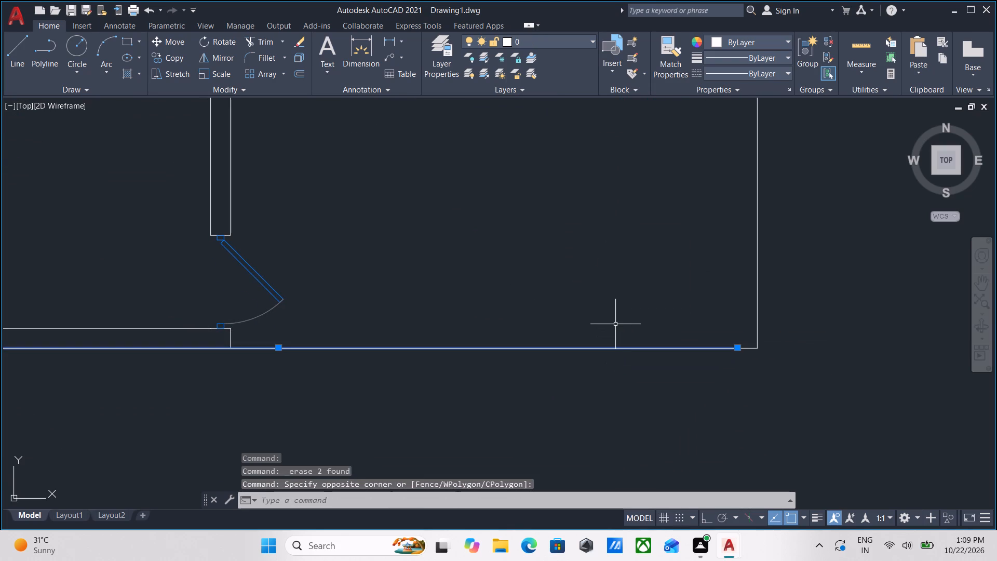
{"action": "key", "text": "o"}
{"action": "key", "text": "Return"}
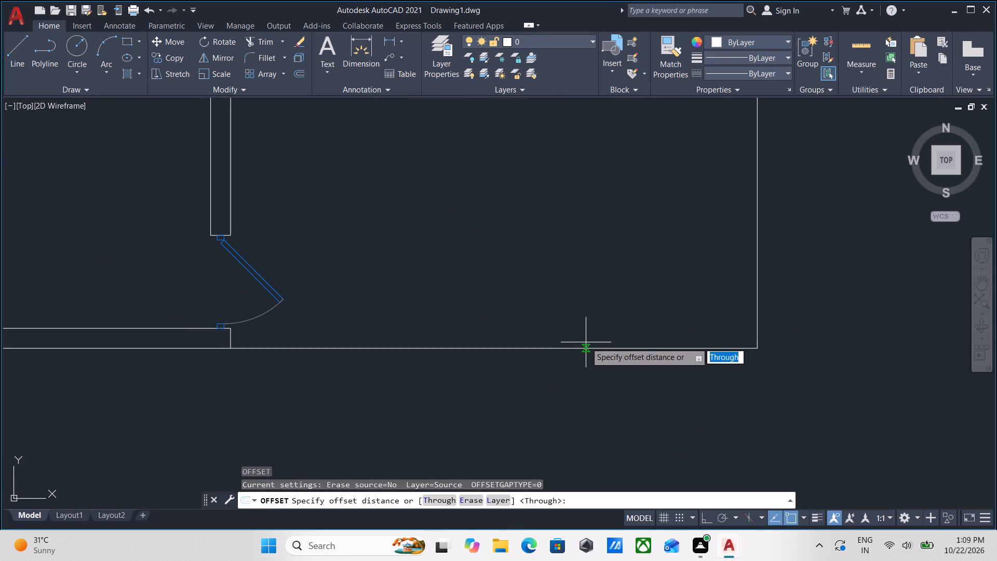
{"action": "left_click", "coordinate": [582, 344]}
{"action": "left_click", "coordinate": [572, 309]}
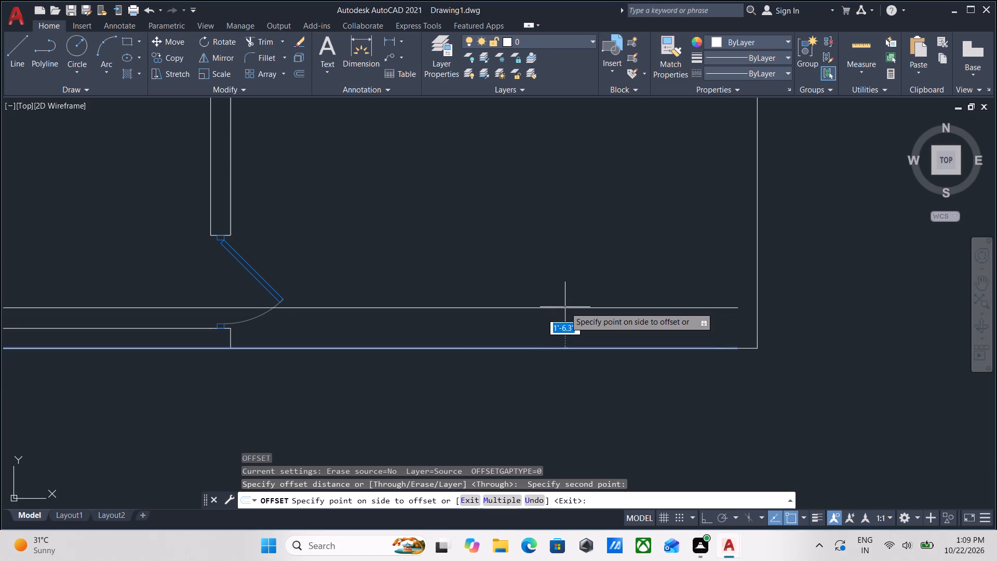
{"action": "key", "text": "3"}
{"action": "key", "text": "shift+quotedbl"}
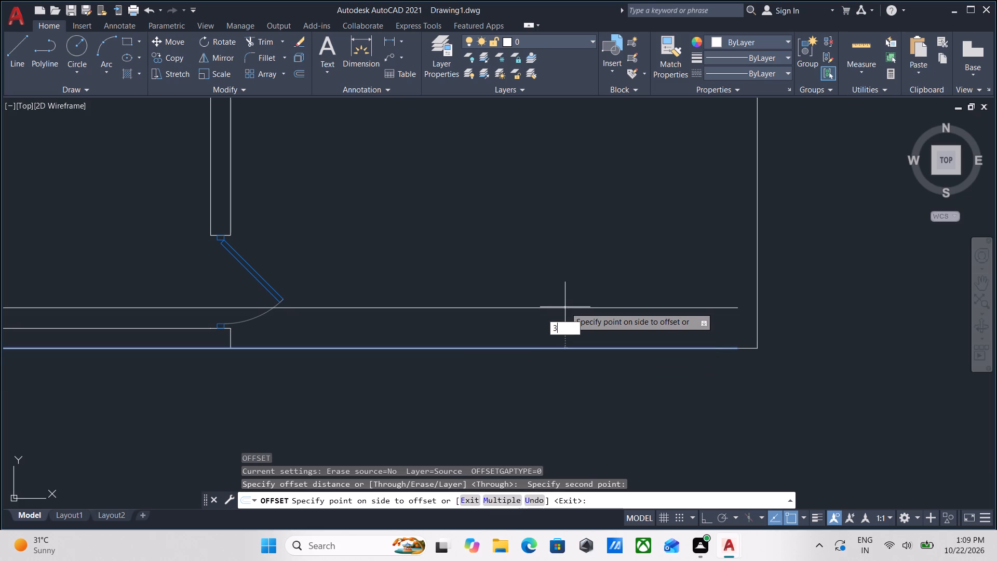
{"action": "key", "text": "Return"}
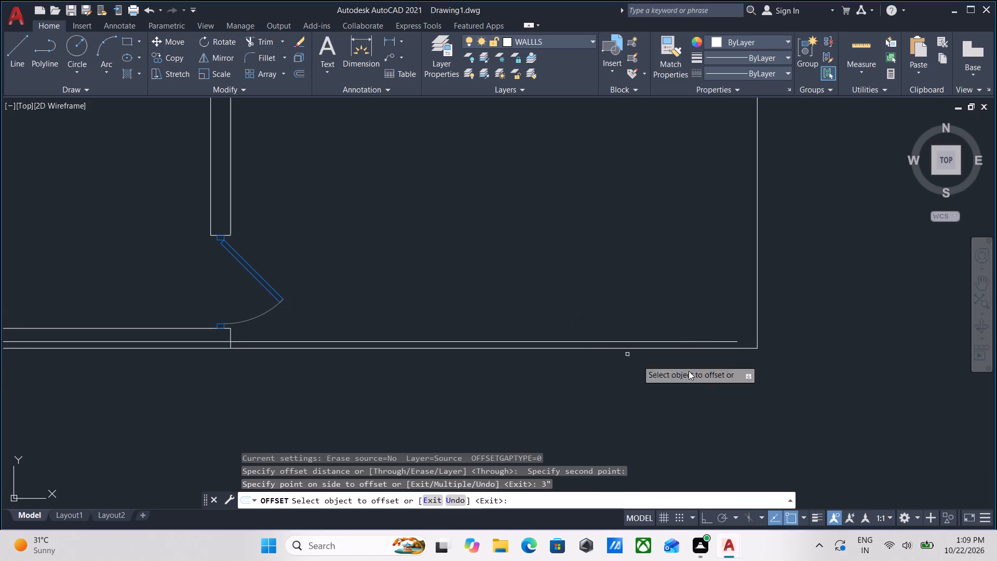
Offset the south-east room's outer east wall line 3" inward.
{"action": "left_click", "coordinate": [757, 300]}
{"action": "key", "text": "3"}
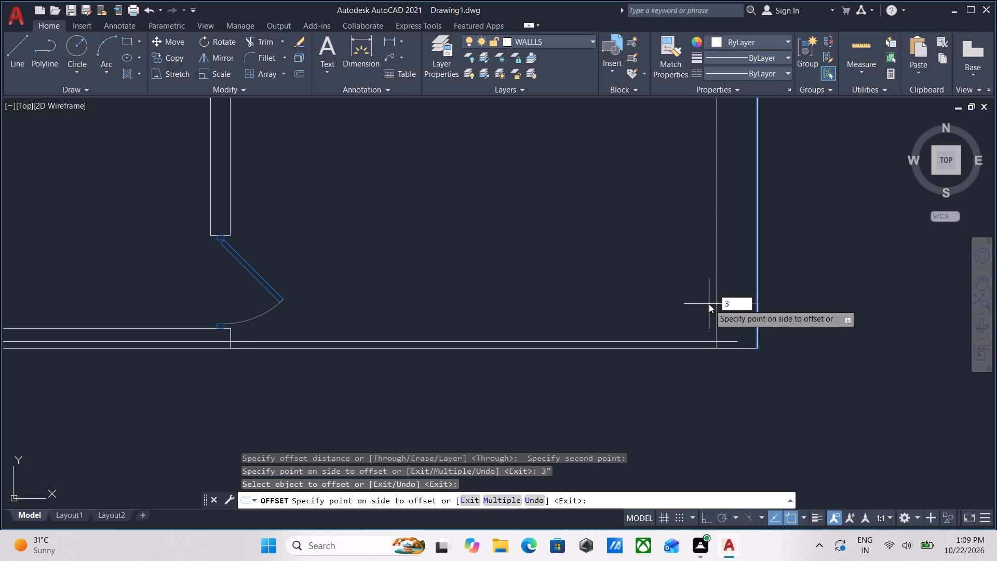
{"action": "key", "text": "shift+quotedbl"}
{"action": "key", "text": "Return"}
{"action": "key", "text": "Escape"}
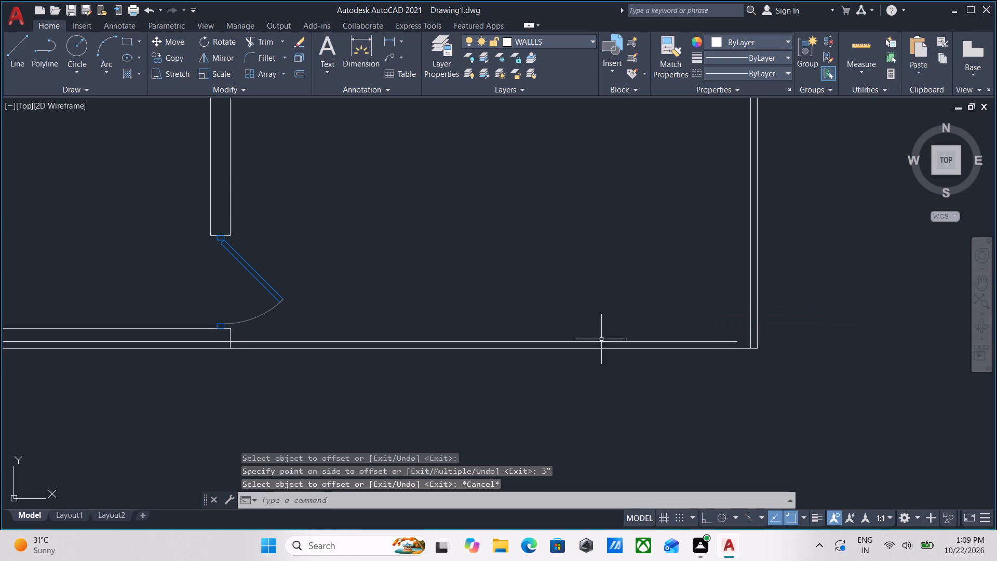
Trim the new south inner line where it runs through the thick wall of the south-west room.
{"action": "middle_click_drag", "start_coordinate": [453, 325], "coordinate": [711, 305]}
{"action": "middle_click_drag", "start_coordinate": [385, 331], "coordinate": [471, 348]}
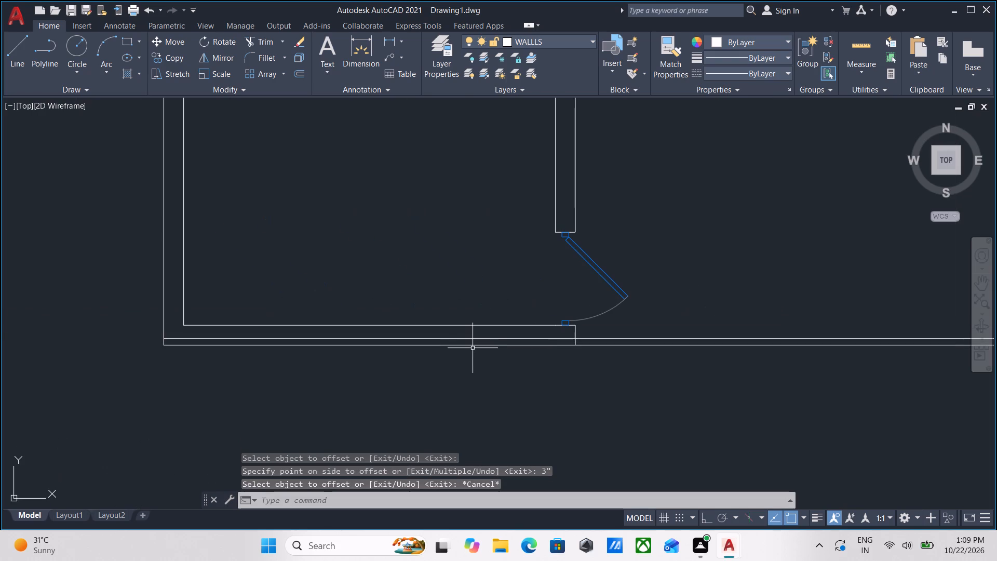
{"action": "type", "text": "TR"}
{"action": "key", "text": "Return"}
{"action": "scroll", "coordinate": [473, 348], "scroll_direction": "up", "scroll_amount": 3}
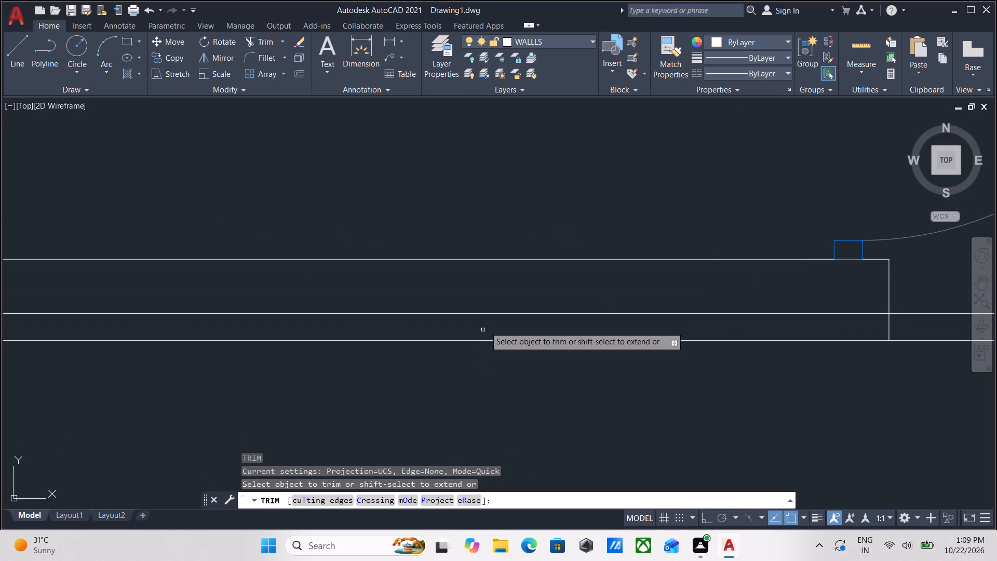
{"action": "left_click", "coordinate": [493, 325]}
{"action": "left_click", "coordinate": [488, 294]}
{"action": "scroll", "coordinate": [492, 298], "scroll_direction": "down", "scroll_amount": 3}
{"action": "scroll", "coordinate": [600, 408], "scroll_direction": "down", "scroll_amount": 1}
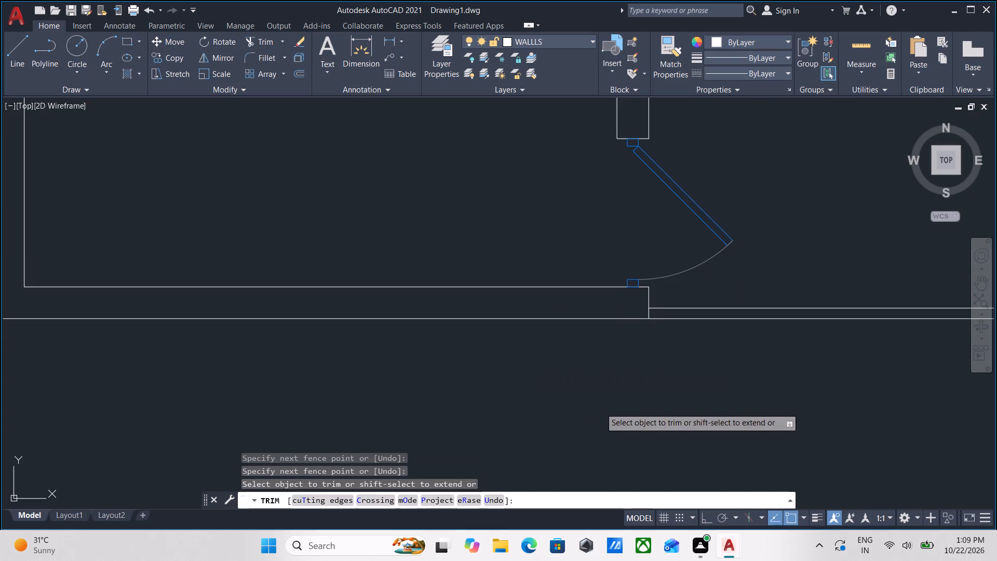
Trim the overhanging end of the stair wall's lower line back to the south-east room's new east inner line.
{"action": "middle_click_drag", "start_coordinate": [600, 408], "coordinate": [308, 395]}
{"action": "scroll", "coordinate": [512, 379], "scroll_direction": "down", "scroll_amount": 1}
{"action": "middle_click_drag", "start_coordinate": [512, 379], "coordinate": [373, 396]}
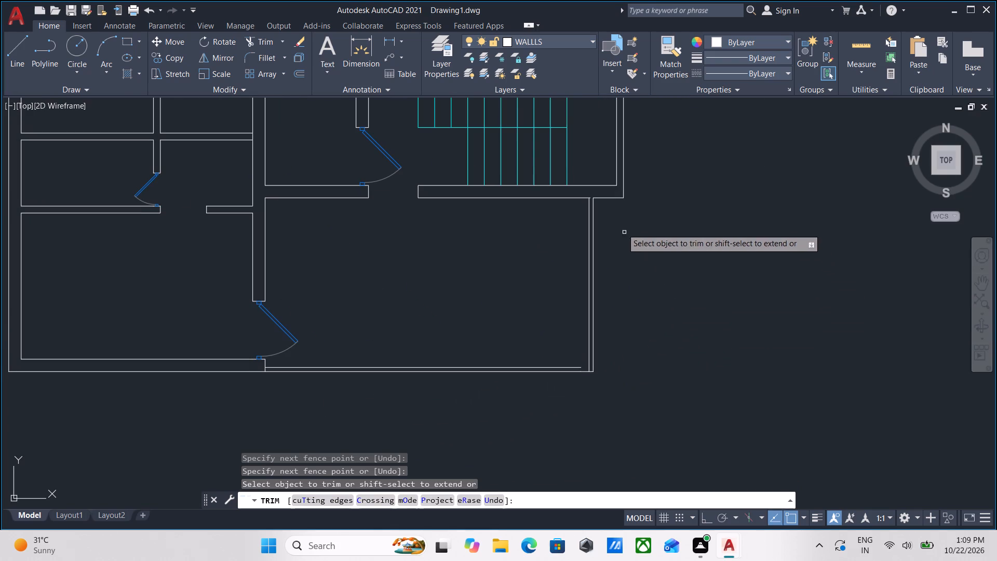
{"action": "scroll", "coordinate": [604, 204], "scroll_direction": "up", "scroll_amount": 2}
{"action": "scroll", "coordinate": [559, 202], "scroll_direction": "up", "scroll_amount": 5}
{"action": "middle_click_drag", "start_coordinate": [616, 158], "coordinate": [601, 229]}
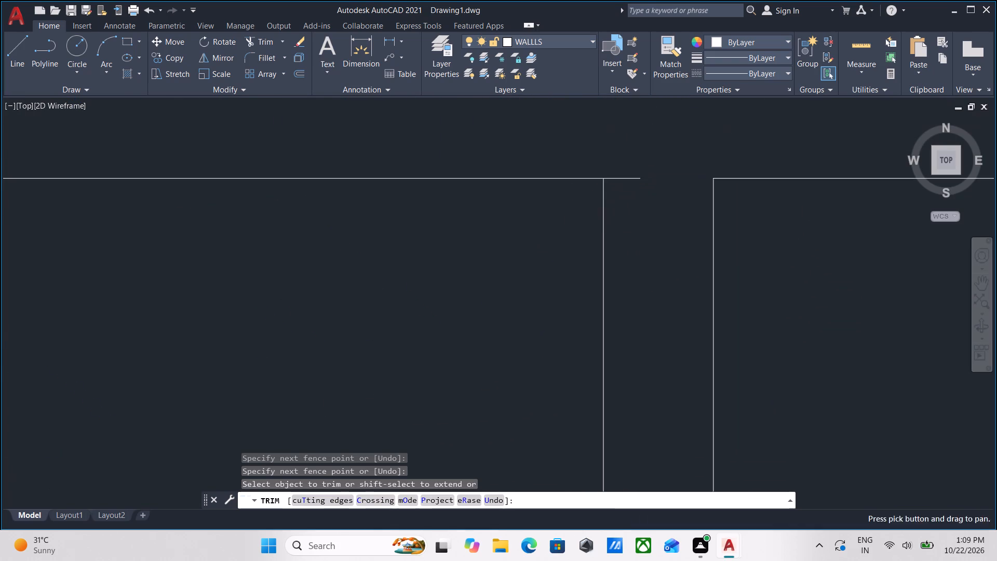
{"action": "left_click", "coordinate": [632, 195]}
{"action": "left_click", "coordinate": [621, 143]}
{"action": "key", "text": "Escape"}
Extend the south-east room's south inner line to meet the east wall's inner line.
{"action": "scroll", "coordinate": [635, 191], "scroll_direction": "down", "scroll_amount": 5}
{"action": "middle_click_drag", "start_coordinate": [646, 289], "coordinate": [645, 280]}
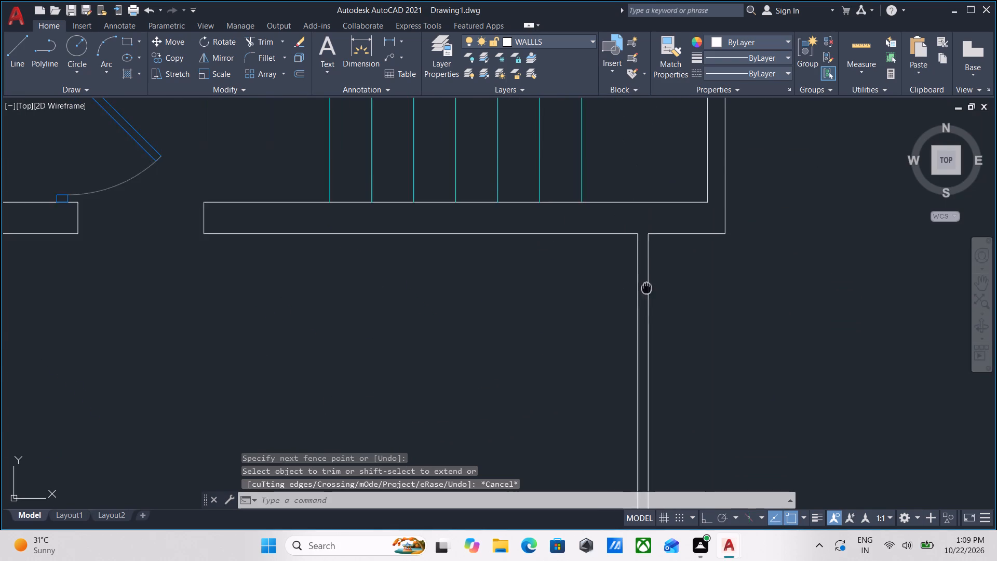
{"action": "middle_click_drag", "start_coordinate": [645, 280], "coordinate": [632, 161]}
{"action": "scroll", "coordinate": [585, 372], "scroll_direction": "down", "scroll_amount": 2}
{"action": "scroll", "coordinate": [584, 431], "scroll_direction": "up", "scroll_amount": 1}
{"action": "middle_click_drag", "start_coordinate": [584, 430], "coordinate": [597, 396]}
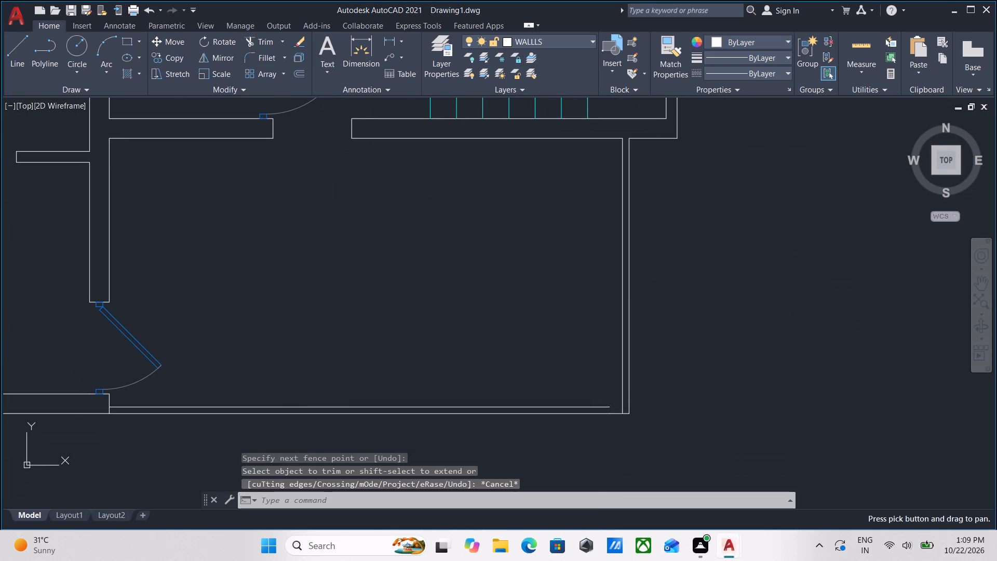
{"action": "type", "text": "EX"}
{"action": "key", "text": "Return"}
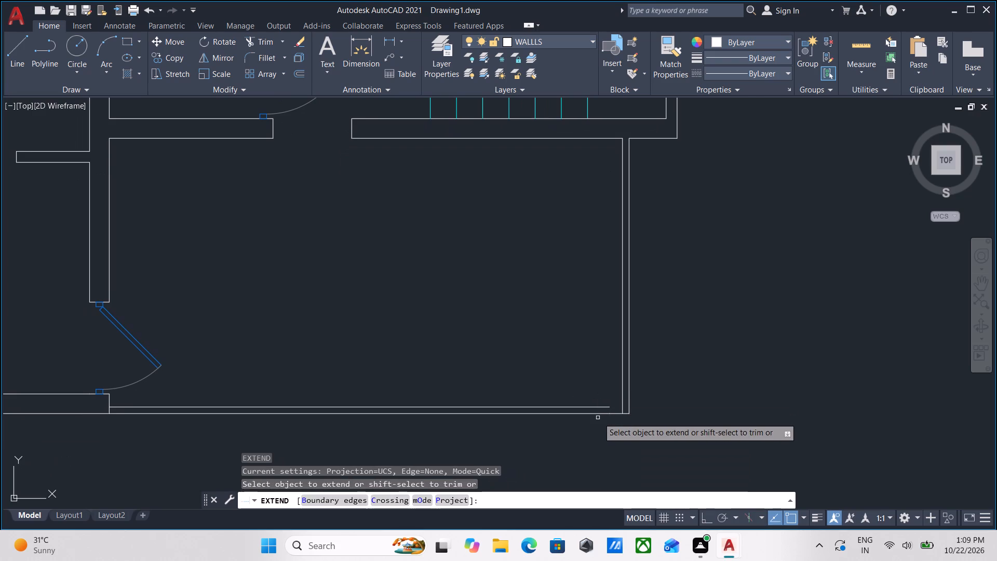
{"action": "left_click", "coordinate": [605, 406]}
{"action": "scroll", "coordinate": [621, 417], "scroll_direction": "up", "scroll_amount": 2}
{"action": "key", "text": "Escape"}
Trim the east inner line's overhang below the south inner line at the south-east corner.
{"action": "key", "text": "t"}
{"action": "key", "text": "r"}
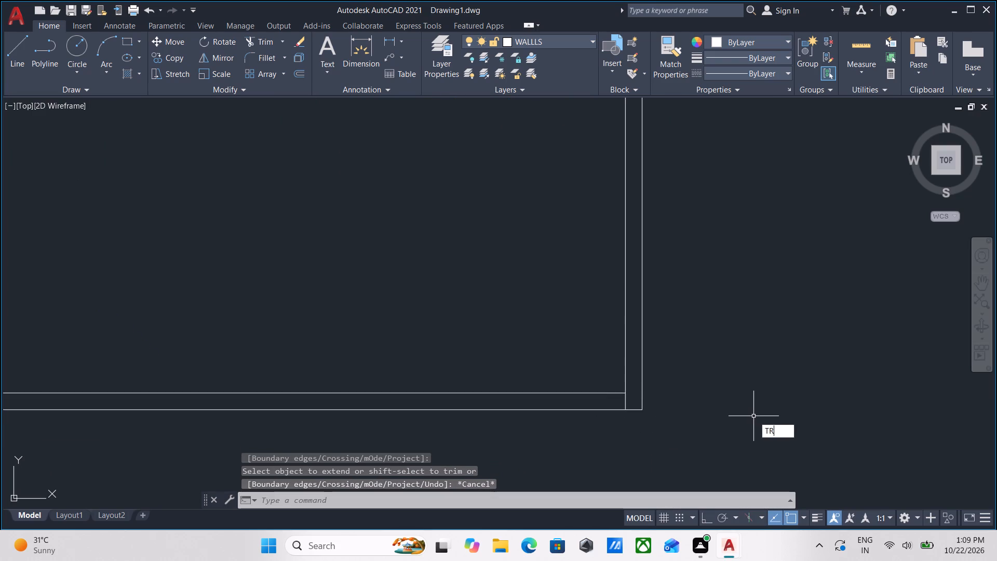
{"action": "key", "text": "Return"}
{"action": "scroll", "coordinate": [645, 392], "scroll_direction": "up", "scroll_amount": 3}
{"action": "left_click", "coordinate": [615, 412]}
{"action": "left_click", "coordinate": [559, 411]}
{"action": "key", "text": "Escape"}
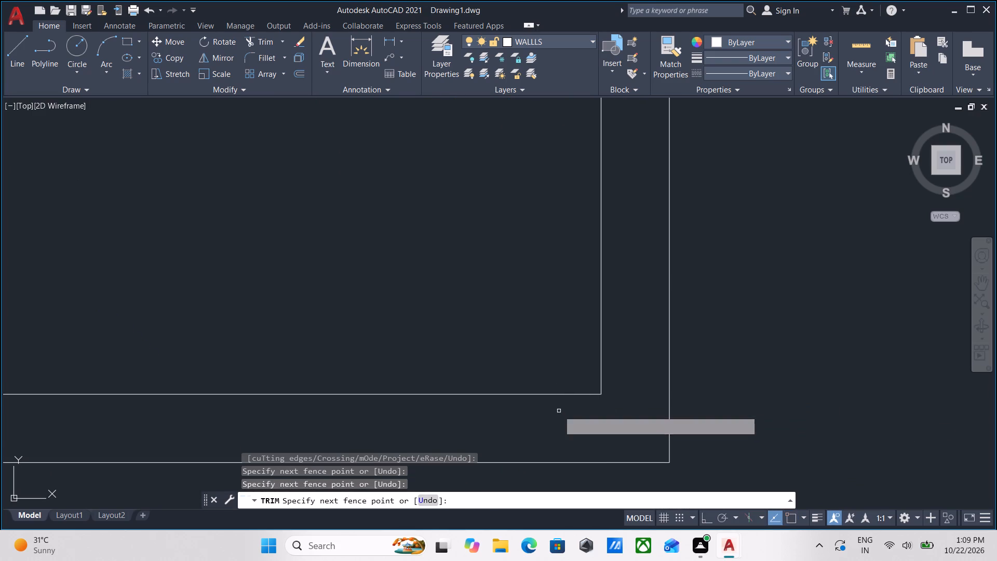
Draw a short line closing the north end of the south-east room's thin east wall against the stair wall.
{"action": "scroll", "coordinate": [559, 411], "scroll_direction": "down", "scroll_amount": 8}
{"action": "middle_click_drag", "start_coordinate": [683, 408], "coordinate": [719, 384]}
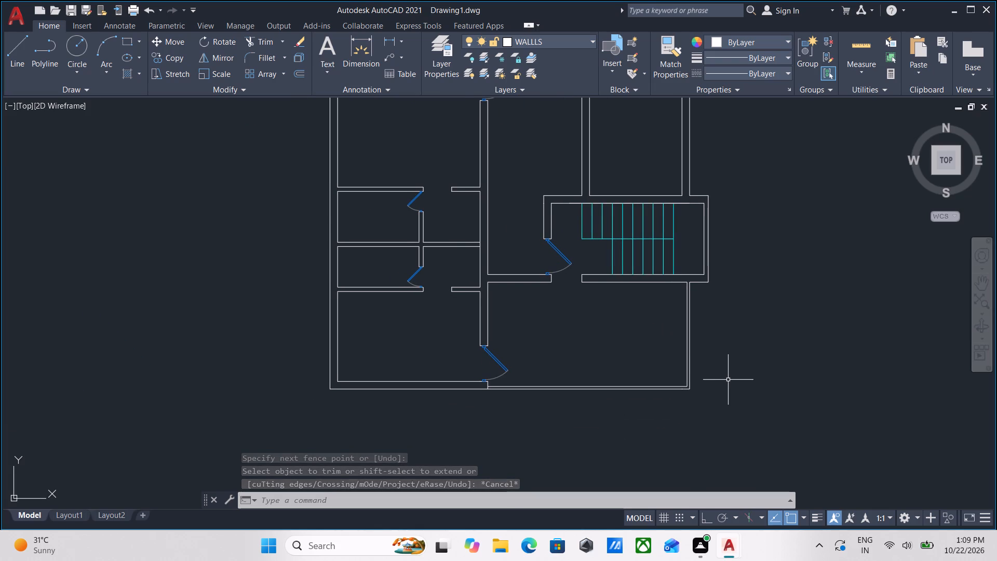
{"action": "key", "text": "l"}
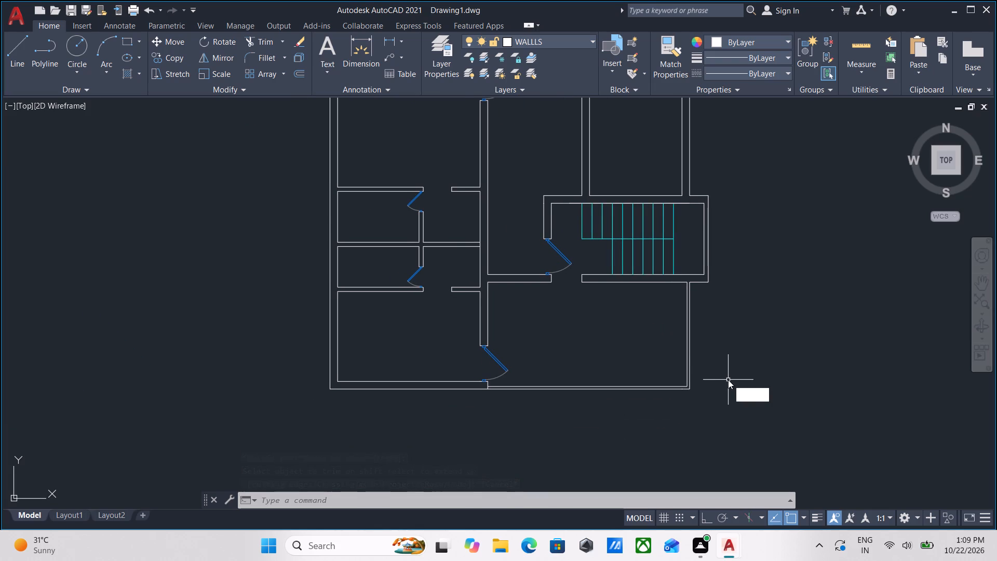
{"action": "key", "text": "Return"}
{"action": "scroll", "coordinate": [690, 311], "scroll_direction": "up", "scroll_amount": 3}
{"action": "scroll", "coordinate": [681, 203], "scroll_direction": "up", "scroll_amount": 2}
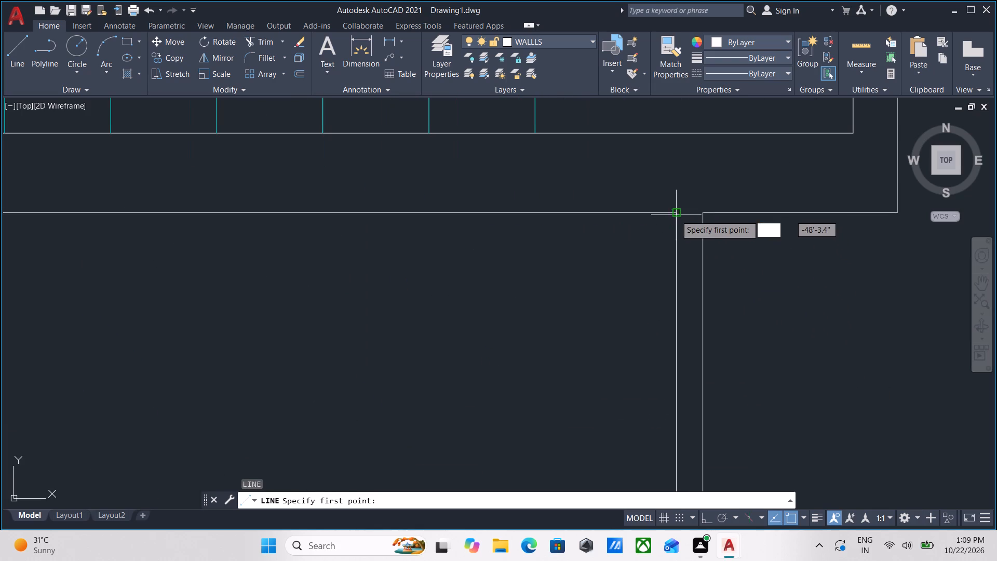
{"action": "left_click", "coordinate": [675, 213]}
{"action": "left_click", "coordinate": [706, 213]}
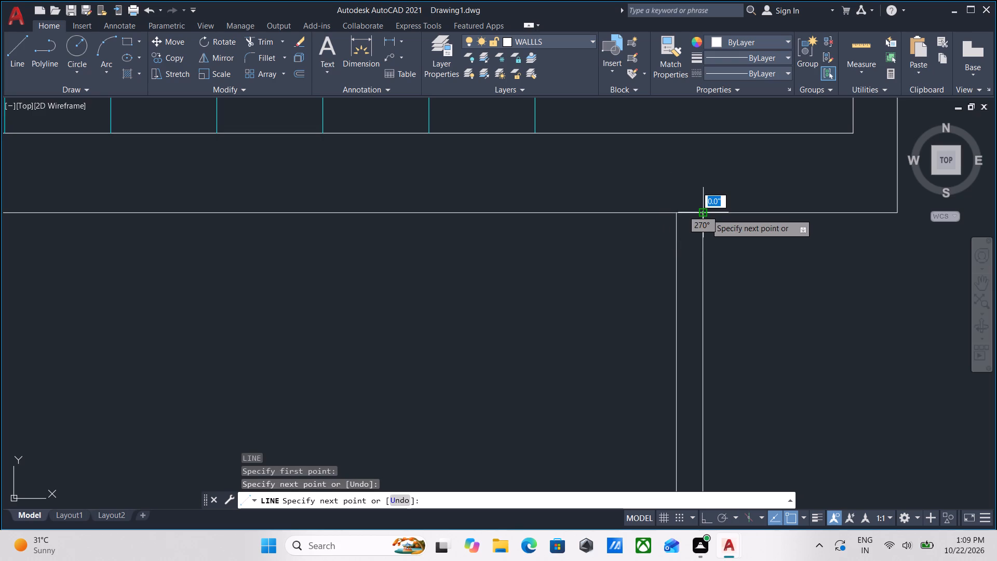
{"action": "key", "text": "Escape"}
Examine the wall junctions and door openings across the plan, from the south-east room up to the north rooms.
{"action": "scroll", "coordinate": [705, 216], "scroll_direction": "down", "scroll_amount": 3}
{"action": "scroll", "coordinate": [711, 285], "scroll_direction": "down", "scroll_amount": 2}
{"action": "middle_click_drag", "start_coordinate": [711, 285], "coordinate": [713, 186]}
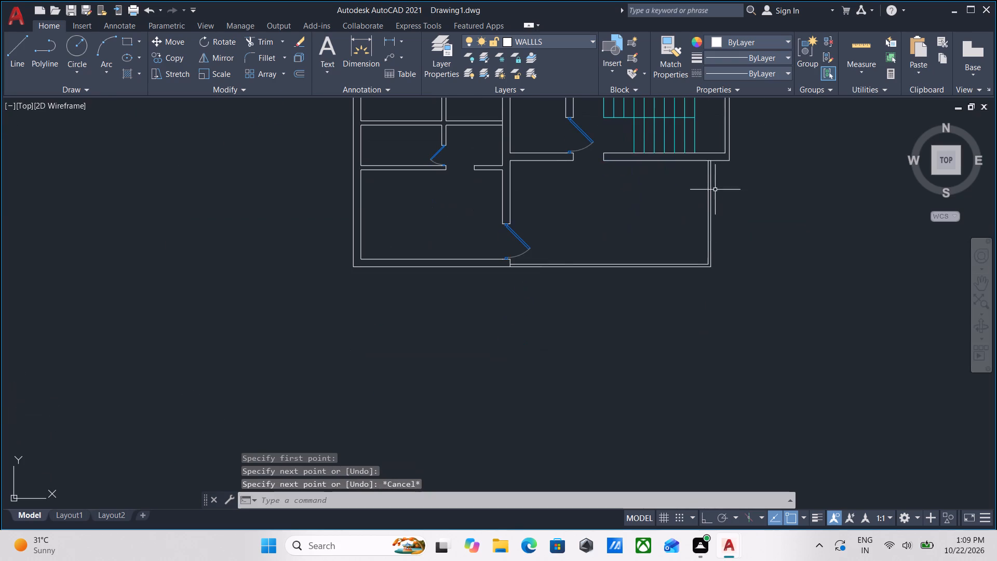
{"action": "scroll", "coordinate": [683, 273], "scroll_direction": "up", "scroll_amount": 2}
{"action": "scroll", "coordinate": [359, 255], "scroll_direction": "up", "scroll_amount": 1}
{"action": "middle_click_drag", "start_coordinate": [358, 255], "coordinate": [361, 328]}
{"action": "scroll", "coordinate": [361, 327], "scroll_direction": "down", "scroll_amount": 2}
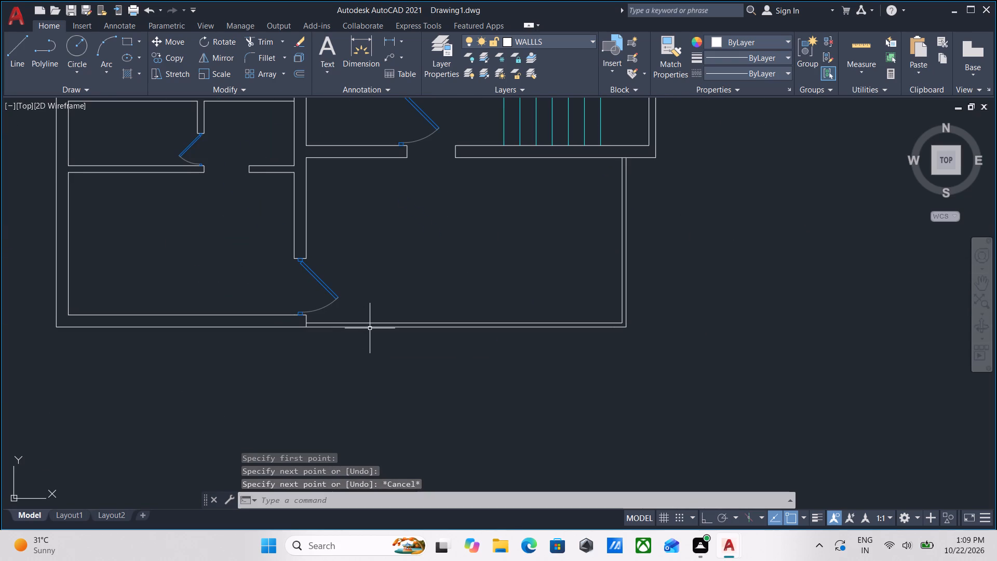
{"action": "scroll", "coordinate": [611, 306], "scroll_direction": "up", "scroll_amount": 2}
{"action": "scroll", "coordinate": [505, 238], "scroll_direction": "down", "scroll_amount": 1}
{"action": "middle_click_drag", "start_coordinate": [504, 251], "coordinate": [527, 341]}
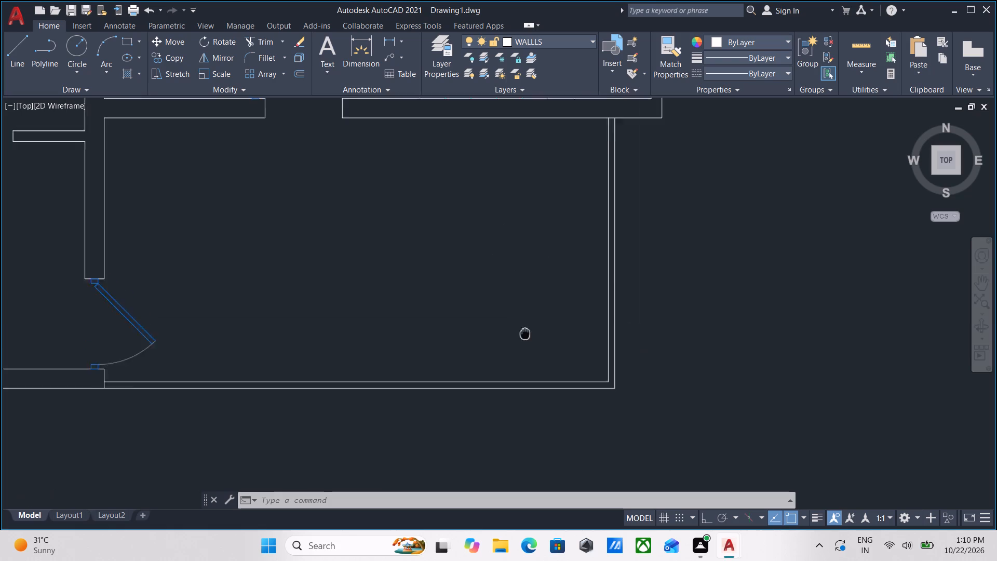
{"action": "middle_click_drag", "start_coordinate": [527, 341], "coordinate": [528, 346]}
{"action": "scroll", "coordinate": [528, 350], "scroll_direction": "down", "scroll_amount": 2}
{"action": "middle_click_drag", "start_coordinate": [523, 313], "coordinate": [523, 362]}
{"action": "scroll", "coordinate": [588, 301], "scroll_direction": "up", "scroll_amount": 2}
{"action": "scroll", "coordinate": [496, 304], "scroll_direction": "up", "scroll_amount": 4}
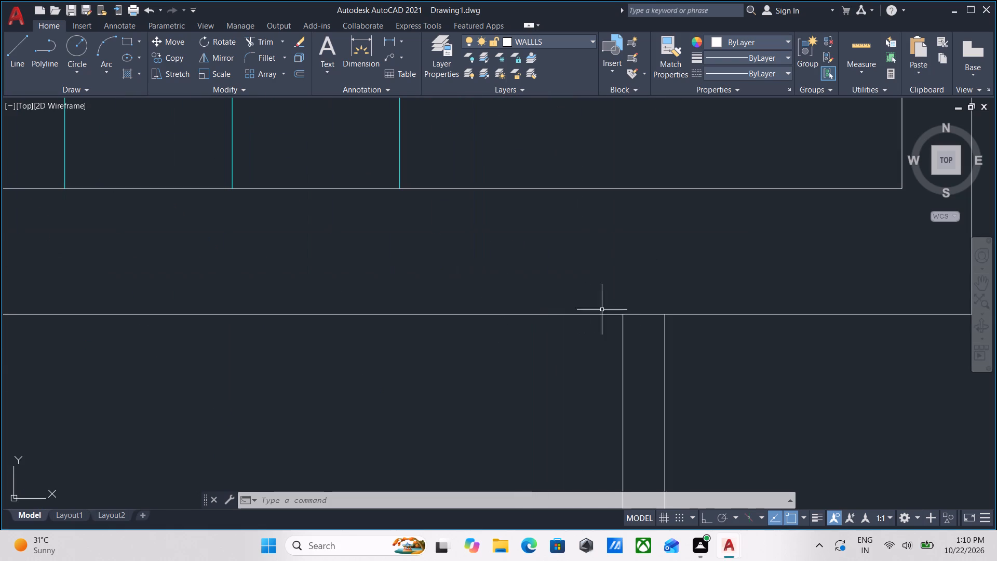
{"action": "scroll", "coordinate": [639, 315], "scroll_direction": "down", "scroll_amount": 3}
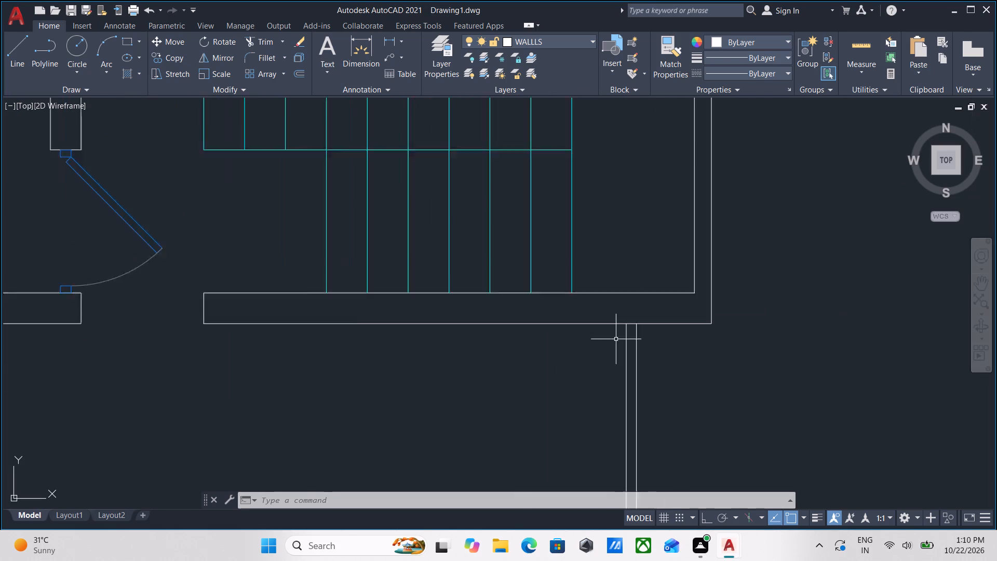
{"action": "scroll", "coordinate": [616, 339], "scroll_direction": "down", "scroll_amount": 2}
{"action": "middle_click_drag", "start_coordinate": [613, 339], "coordinate": [584, 374]}
{"action": "scroll", "coordinate": [597, 357], "scroll_direction": "down", "scroll_amount": 3}
{"action": "middle_click_drag", "start_coordinate": [597, 357], "coordinate": [569, 403]}
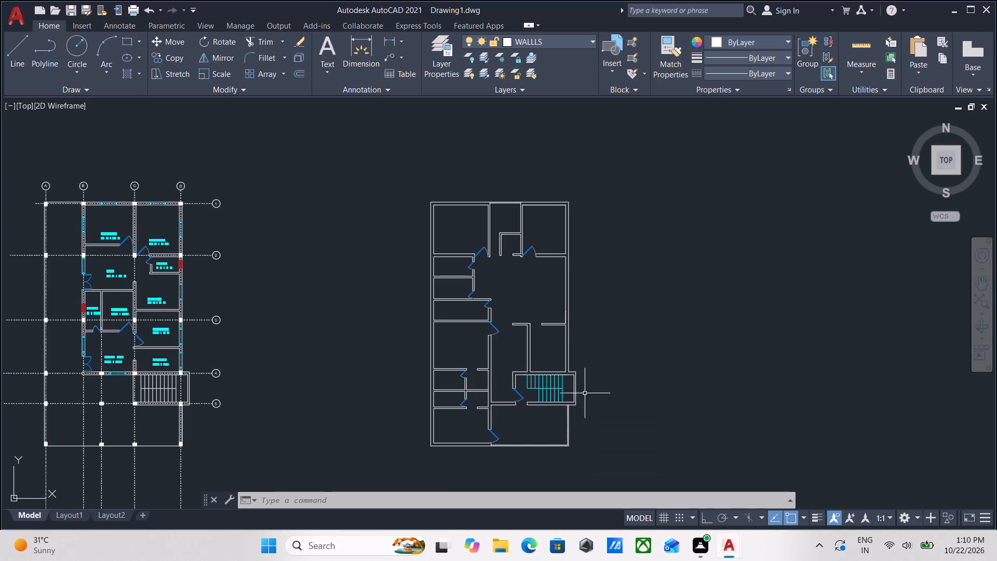
{"action": "scroll", "coordinate": [575, 362], "scroll_direction": "up", "scroll_amount": 2}
{"action": "middle_click_drag", "start_coordinate": [498, 338], "coordinate": [511, 376]}
{"action": "middle_click_drag", "start_coordinate": [511, 376], "coordinate": [511, 431]}
{"action": "scroll", "coordinate": [516, 429], "scroll_direction": "down", "scroll_amount": 1}
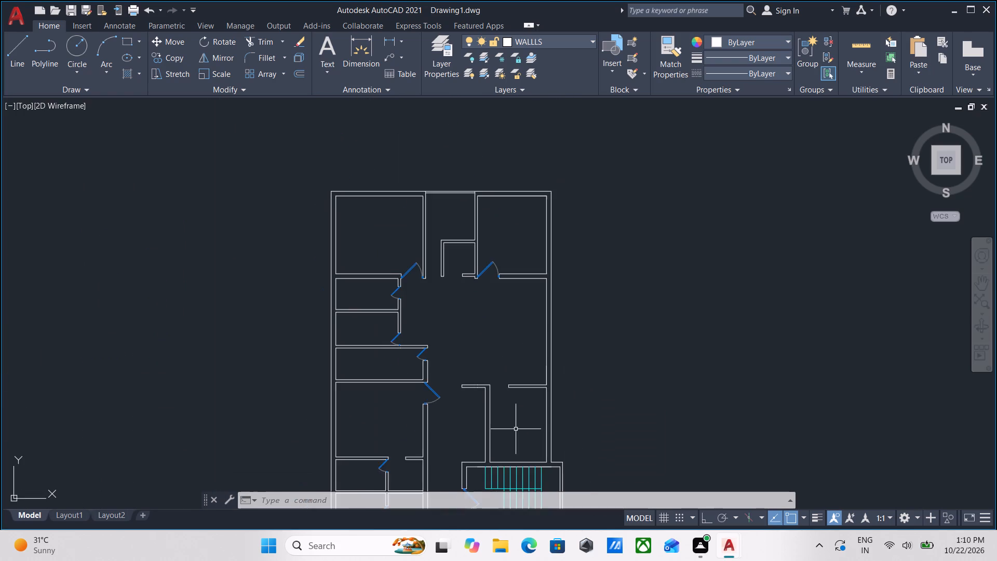
{"action": "middle_click_drag", "start_coordinate": [516, 429], "coordinate": [519, 406]}
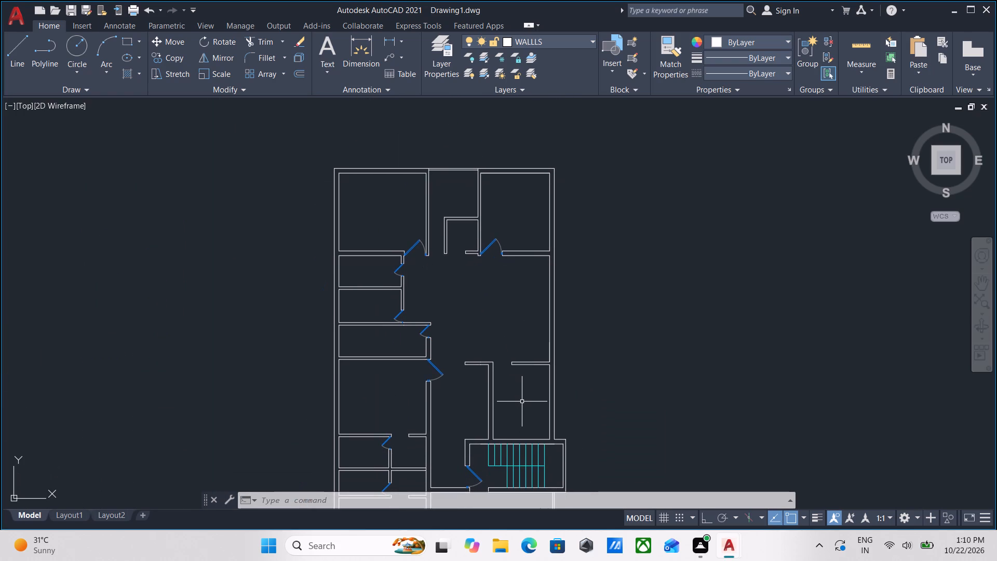
{"action": "scroll", "coordinate": [452, 403], "scroll_direction": "down", "scroll_amount": 1}
{"action": "middle_click_drag", "start_coordinate": [452, 403], "coordinate": [451, 319]}
{"action": "scroll", "coordinate": [475, 408], "scroll_direction": "up", "scroll_amount": 2}
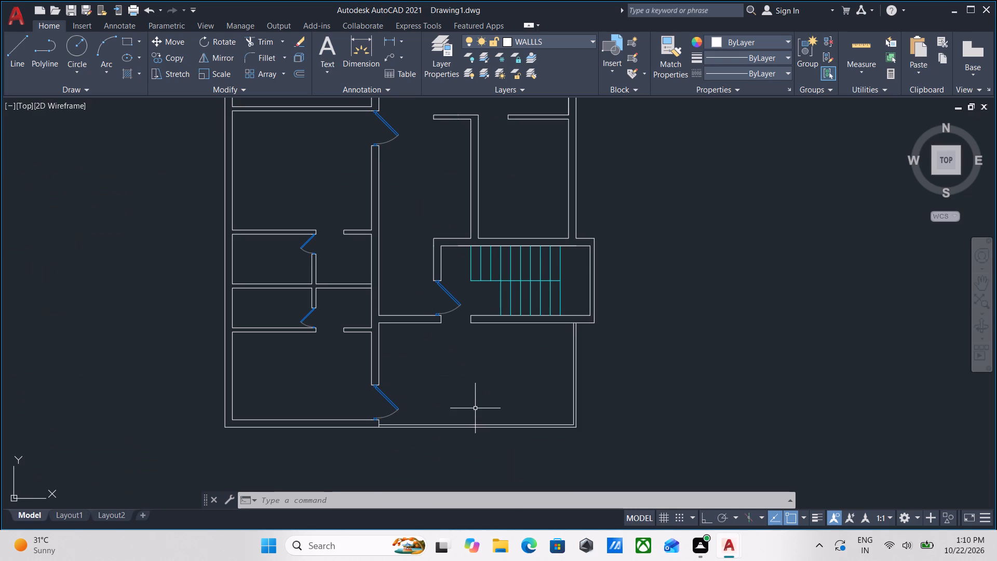
{"action": "scroll", "coordinate": [412, 350], "scroll_direction": "up", "scroll_amount": 2}
{"action": "middle_click_drag", "start_coordinate": [489, 350], "coordinate": [489, 413]}
{"action": "scroll", "coordinate": [489, 362], "scroll_direction": "down", "scroll_amount": 2}
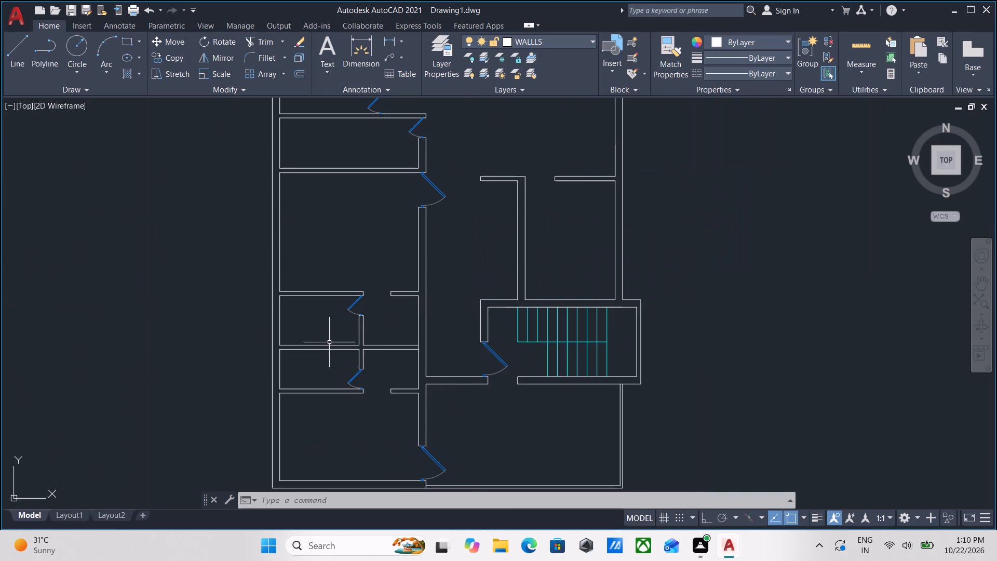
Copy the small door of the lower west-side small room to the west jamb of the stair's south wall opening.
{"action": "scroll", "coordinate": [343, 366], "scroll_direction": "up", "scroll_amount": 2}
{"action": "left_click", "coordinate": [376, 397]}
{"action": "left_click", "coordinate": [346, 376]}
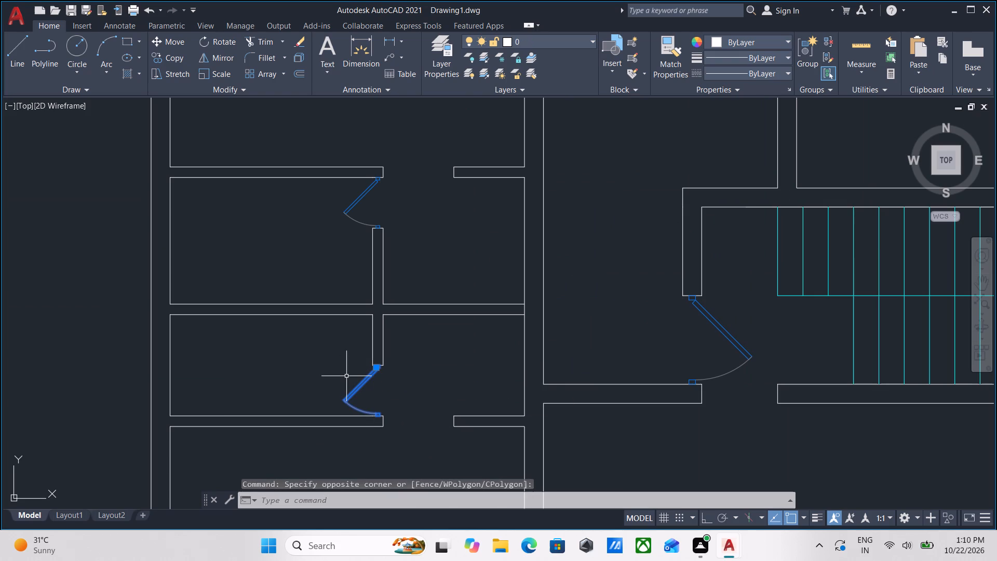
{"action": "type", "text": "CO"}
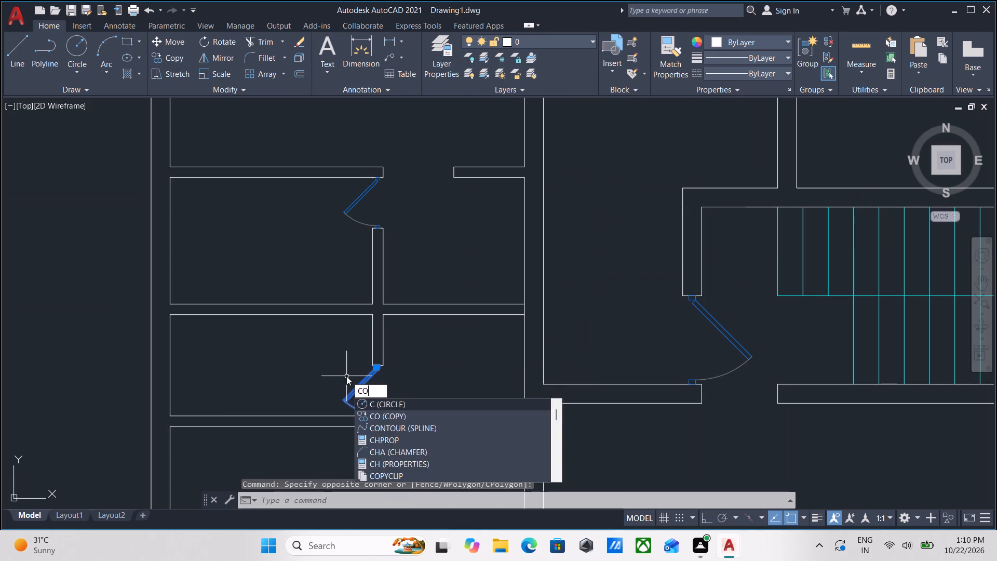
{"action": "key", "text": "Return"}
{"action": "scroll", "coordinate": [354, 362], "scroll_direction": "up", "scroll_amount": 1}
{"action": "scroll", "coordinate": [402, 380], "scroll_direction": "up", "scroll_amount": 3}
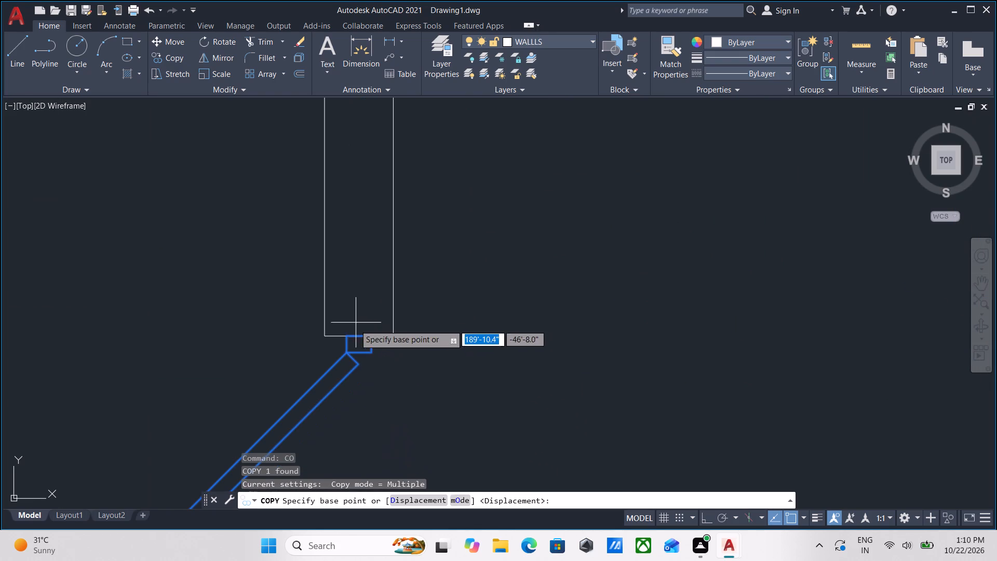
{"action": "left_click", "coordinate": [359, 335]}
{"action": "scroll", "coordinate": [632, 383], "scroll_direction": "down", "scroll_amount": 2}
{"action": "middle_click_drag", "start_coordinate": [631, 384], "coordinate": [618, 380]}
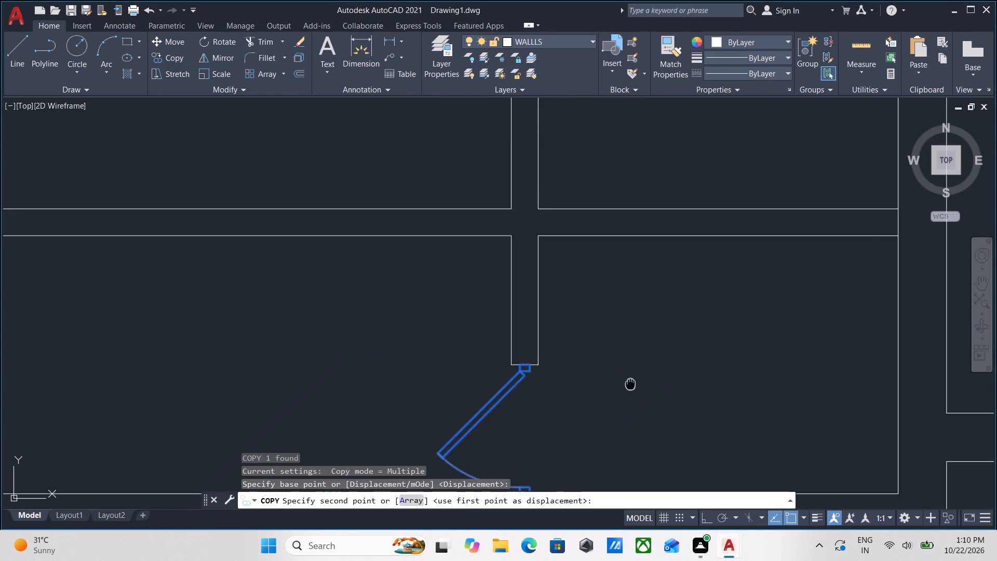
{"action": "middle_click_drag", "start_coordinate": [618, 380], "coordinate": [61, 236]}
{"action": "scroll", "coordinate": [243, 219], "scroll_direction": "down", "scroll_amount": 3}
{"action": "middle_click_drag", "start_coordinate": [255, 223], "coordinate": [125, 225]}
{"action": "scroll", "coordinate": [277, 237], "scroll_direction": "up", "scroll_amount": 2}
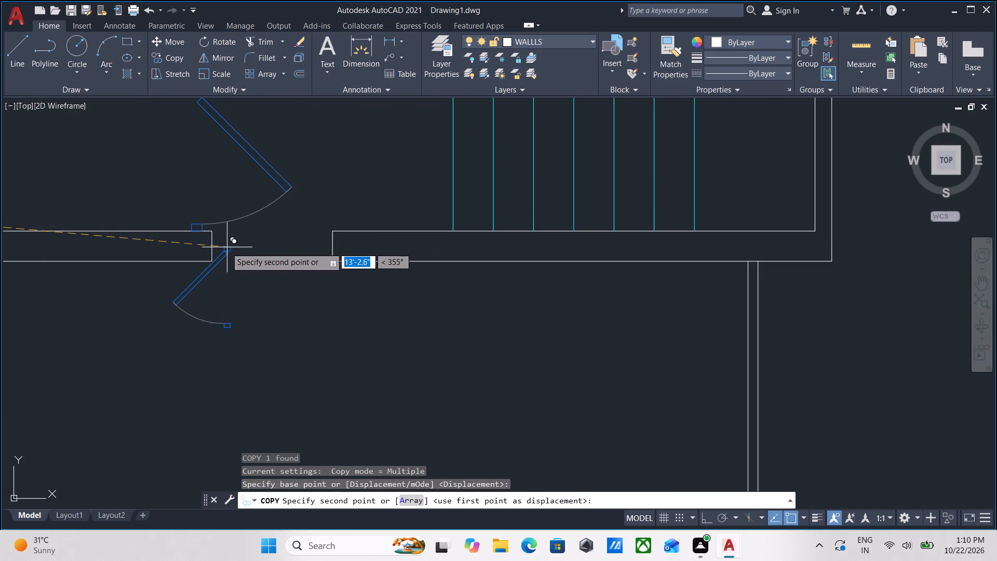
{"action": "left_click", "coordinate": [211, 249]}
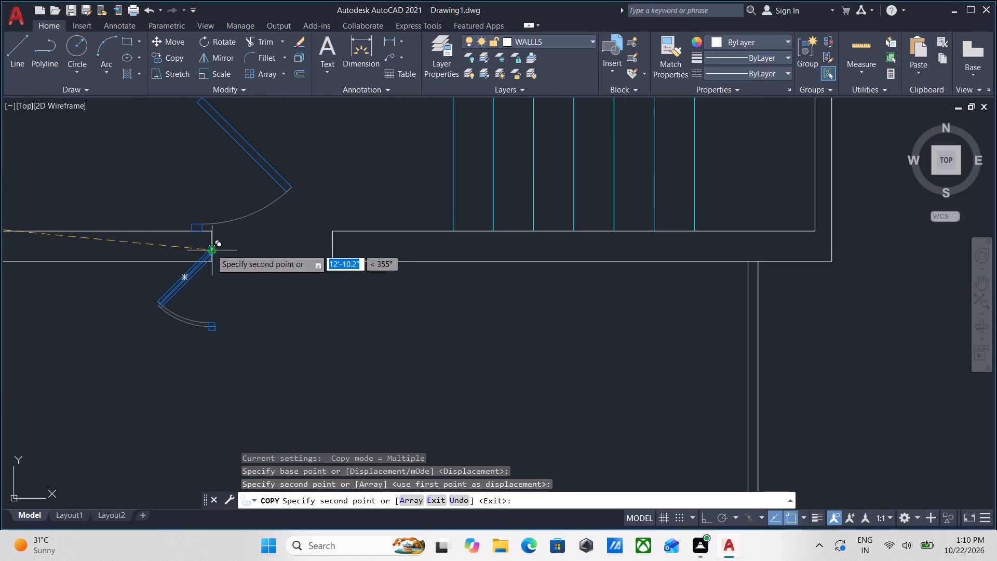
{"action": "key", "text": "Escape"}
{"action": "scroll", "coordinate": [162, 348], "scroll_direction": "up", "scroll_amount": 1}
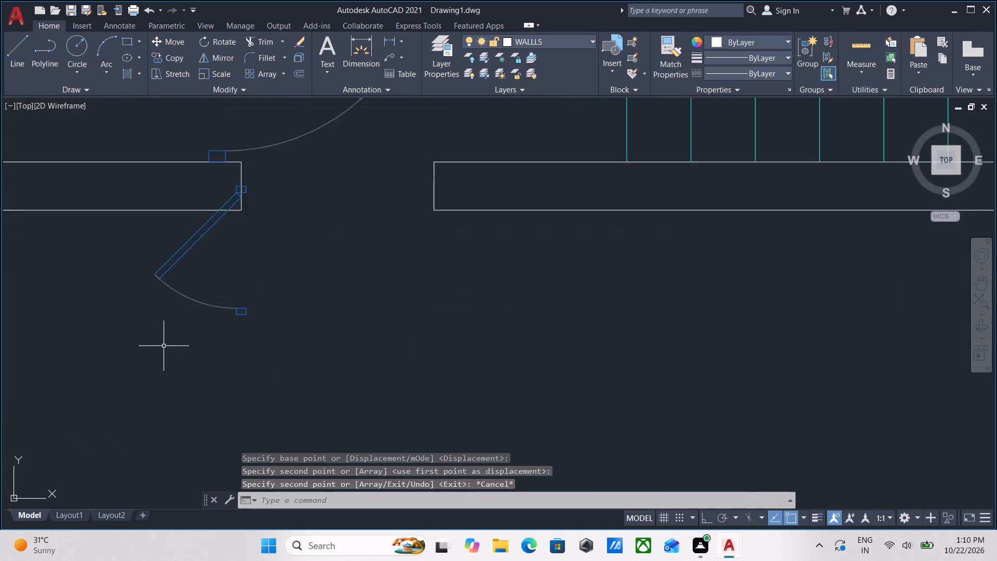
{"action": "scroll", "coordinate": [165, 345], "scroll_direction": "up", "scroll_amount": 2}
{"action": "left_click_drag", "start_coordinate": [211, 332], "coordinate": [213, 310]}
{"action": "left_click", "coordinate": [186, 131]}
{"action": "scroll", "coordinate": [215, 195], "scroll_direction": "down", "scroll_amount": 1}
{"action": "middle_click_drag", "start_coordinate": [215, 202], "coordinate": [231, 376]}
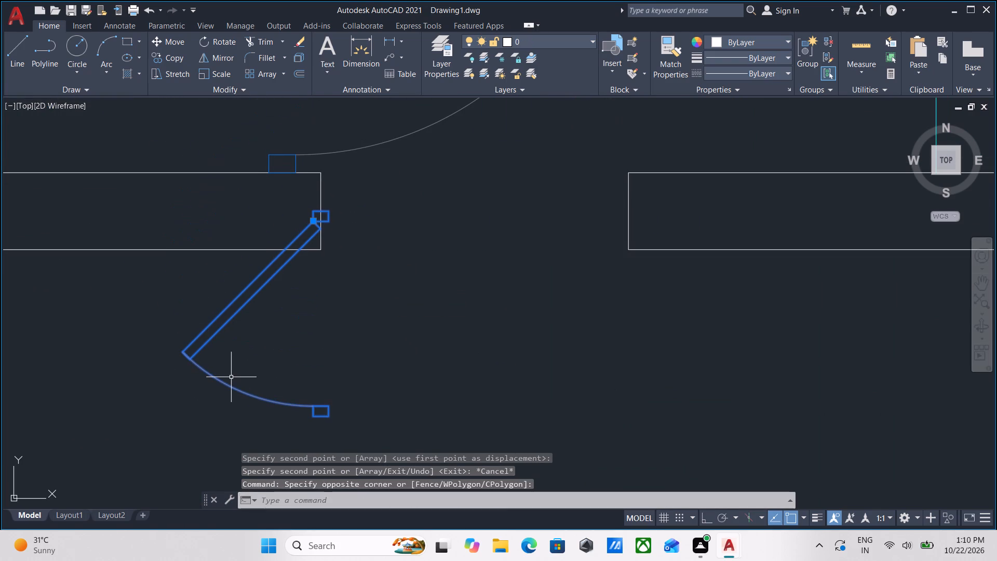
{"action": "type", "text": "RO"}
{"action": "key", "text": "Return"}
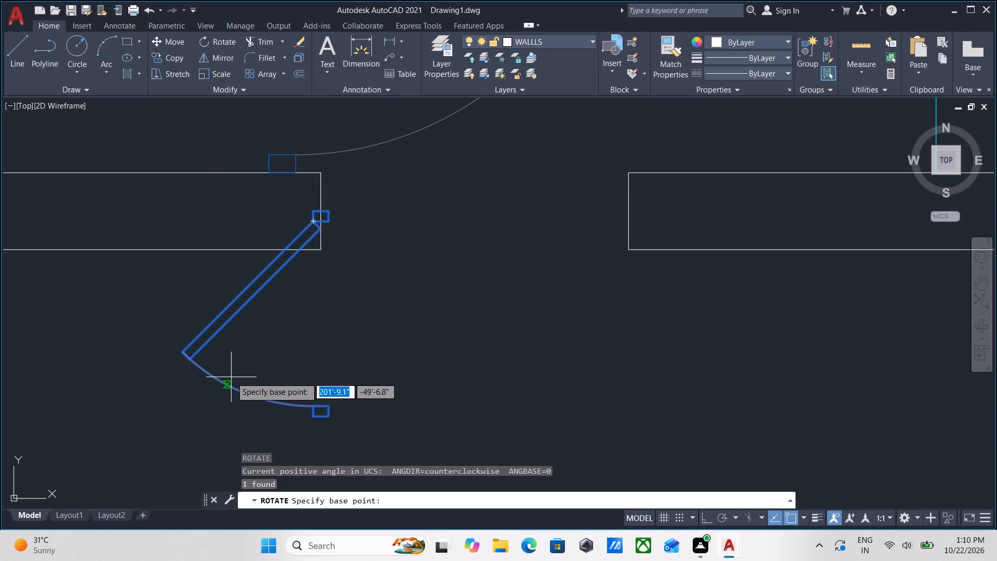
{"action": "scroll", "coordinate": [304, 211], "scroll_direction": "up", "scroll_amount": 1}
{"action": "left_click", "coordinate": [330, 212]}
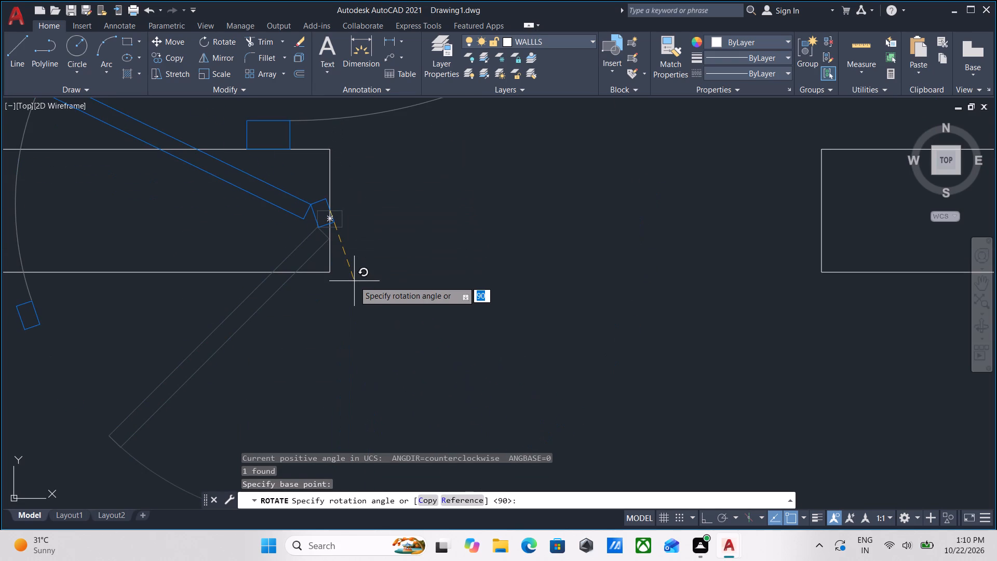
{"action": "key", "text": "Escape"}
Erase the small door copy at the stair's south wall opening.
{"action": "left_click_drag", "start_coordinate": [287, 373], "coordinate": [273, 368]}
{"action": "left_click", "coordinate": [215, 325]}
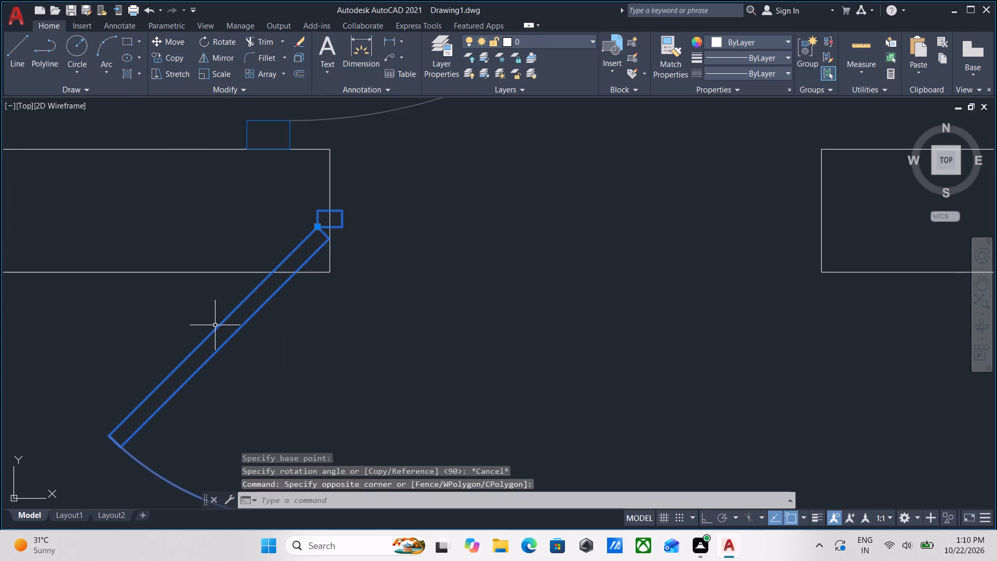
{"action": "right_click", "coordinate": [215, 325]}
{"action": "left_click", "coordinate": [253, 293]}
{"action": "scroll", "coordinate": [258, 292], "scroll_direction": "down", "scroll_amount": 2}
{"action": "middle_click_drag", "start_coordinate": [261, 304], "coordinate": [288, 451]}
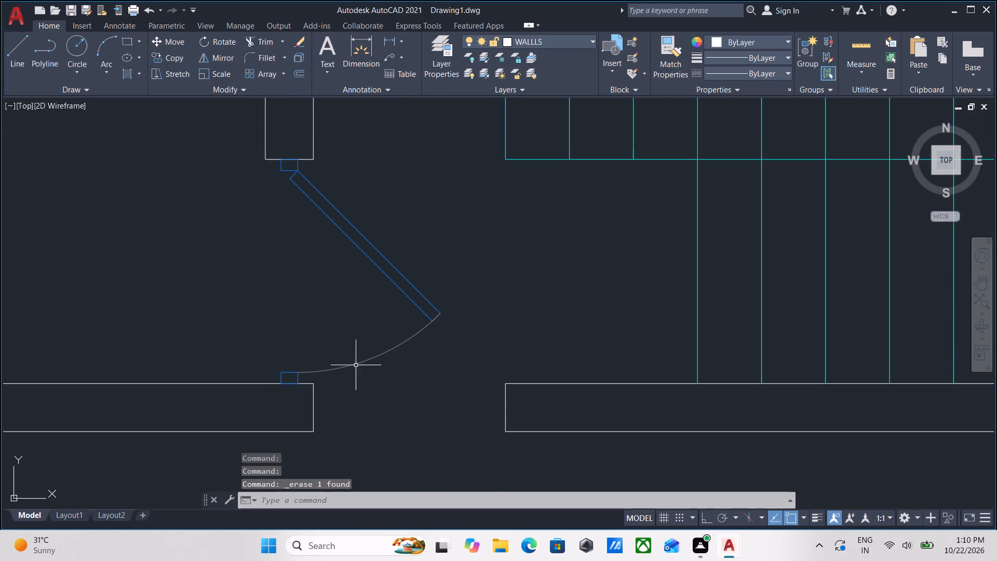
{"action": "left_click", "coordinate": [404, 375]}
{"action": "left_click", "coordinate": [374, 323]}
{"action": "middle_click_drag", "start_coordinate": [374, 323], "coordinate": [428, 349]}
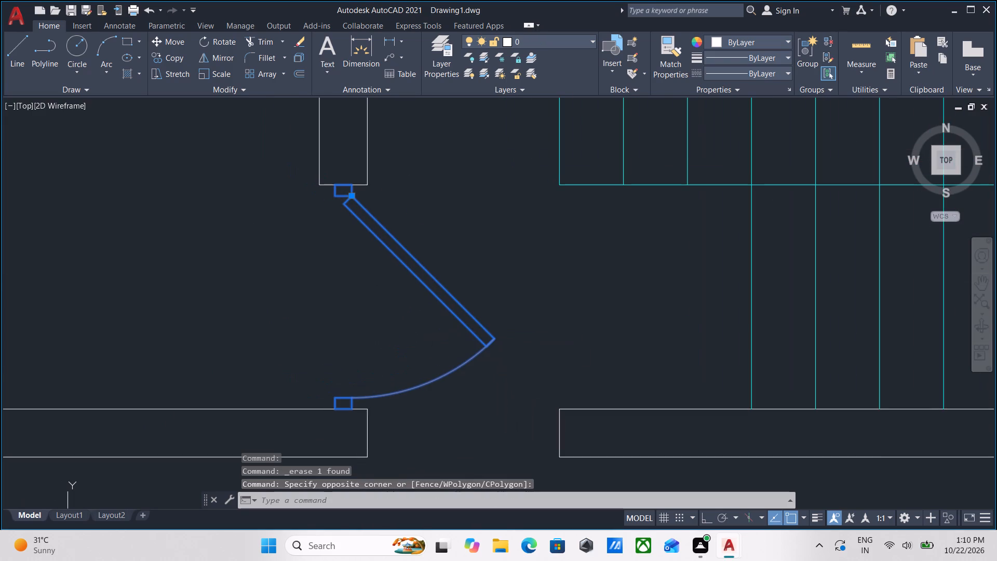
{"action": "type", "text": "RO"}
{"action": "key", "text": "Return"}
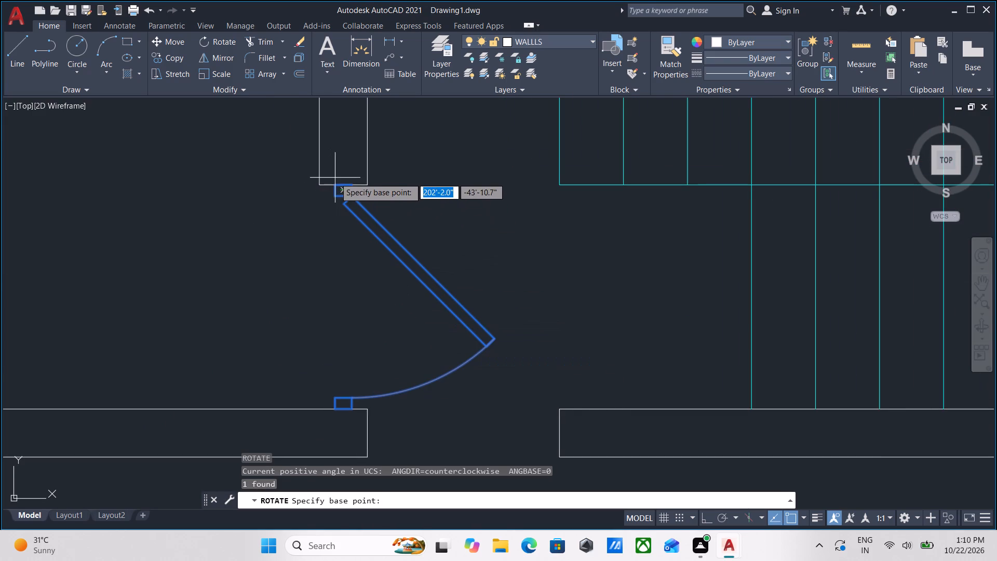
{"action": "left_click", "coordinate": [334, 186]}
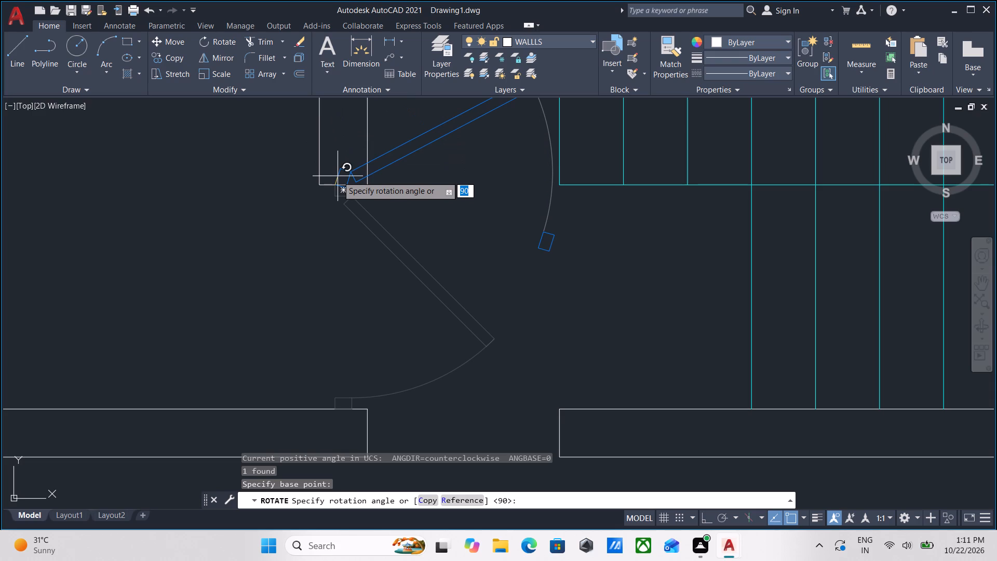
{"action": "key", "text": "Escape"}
Copy the stair room's door from its hinge frame to the west jamb of the opening in the stair's south wall.
{"action": "left_click_drag", "start_coordinate": [500, 408], "coordinate": [494, 403]}
{"action": "left_click", "coordinate": [439, 338]}
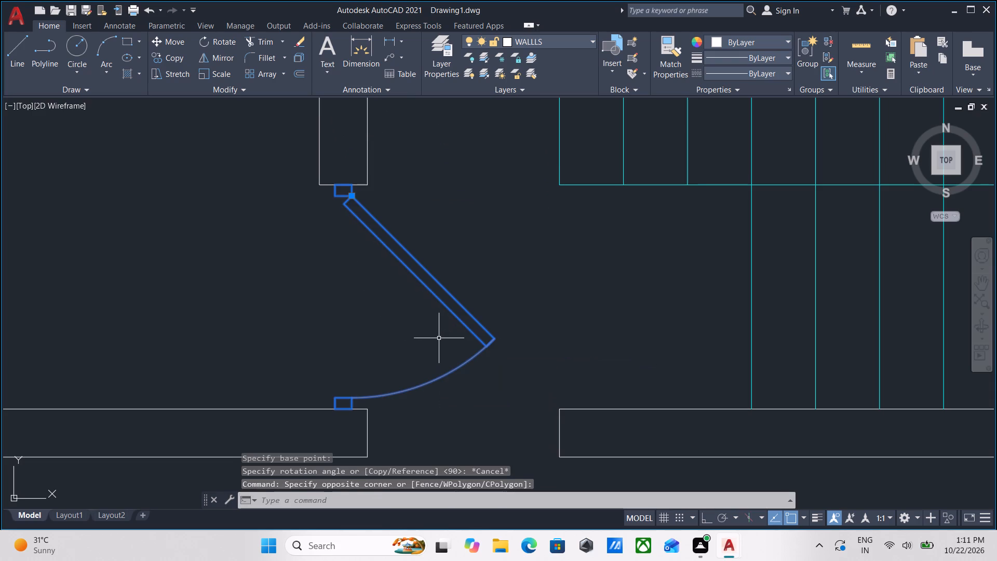
{"action": "type", "text": "CO"}
{"action": "key", "text": "Return"}
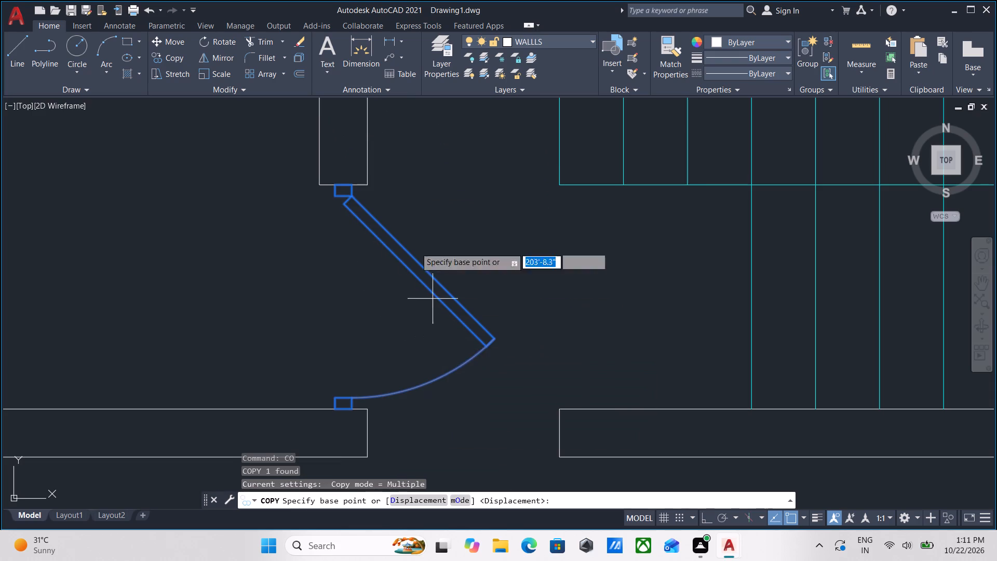
{"action": "scroll", "coordinate": [387, 195], "scroll_direction": "up", "scroll_amount": 1}
{"action": "left_click", "coordinate": [318, 176]}
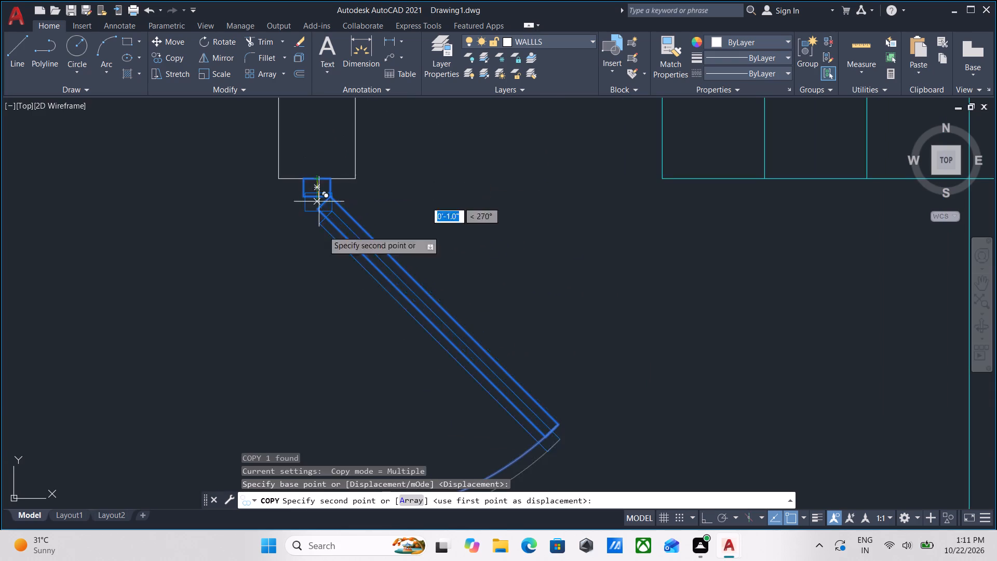
{"action": "middle_click_drag", "start_coordinate": [411, 417], "coordinate": [422, 211]}
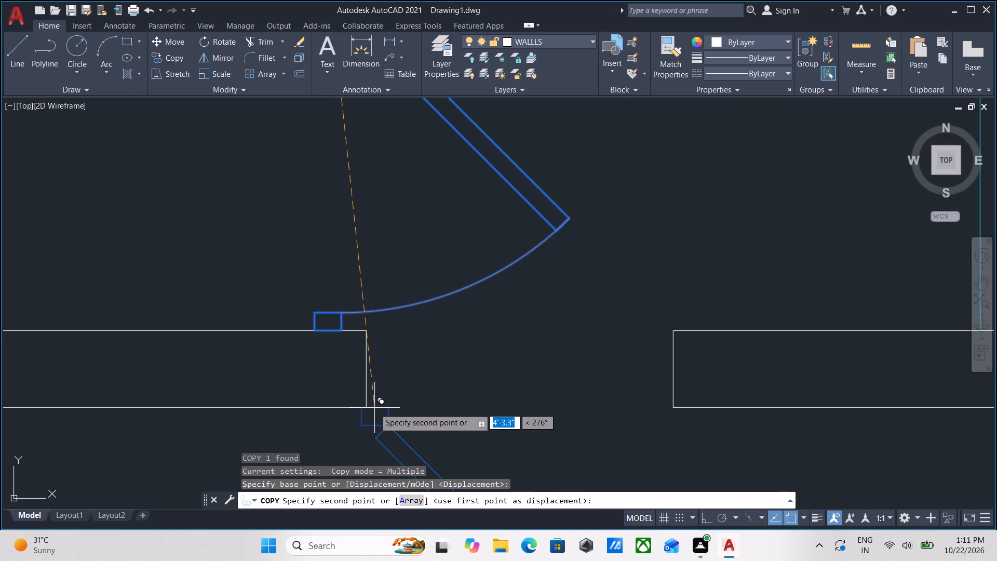
{"action": "left_click", "coordinate": [368, 383]}
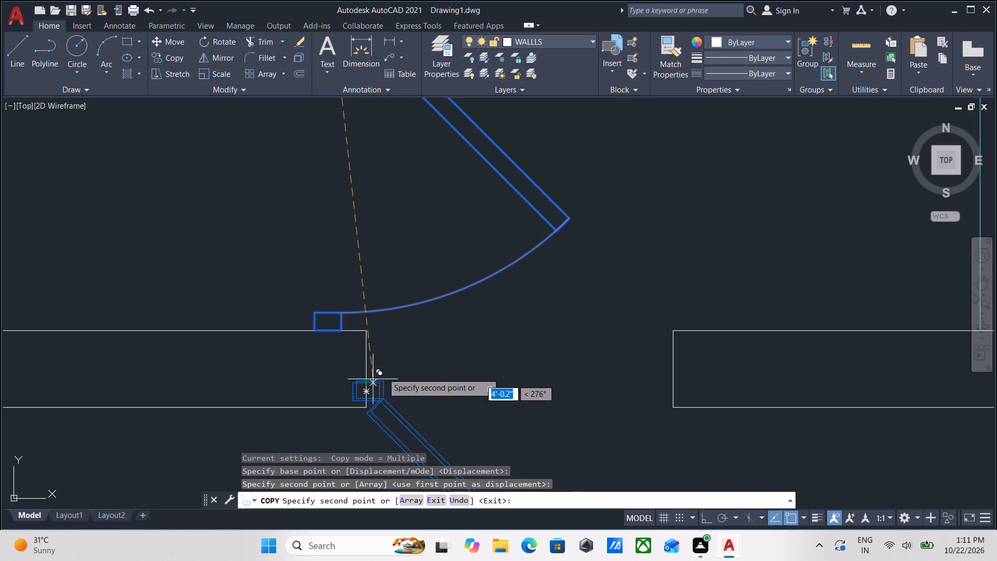
{"action": "key", "text": "Escape"}
{"action": "scroll", "coordinate": [455, 348], "scroll_direction": "down", "scroll_amount": 1}
{"action": "middle_click_drag", "start_coordinate": [455, 348], "coordinate": [441, 214]}
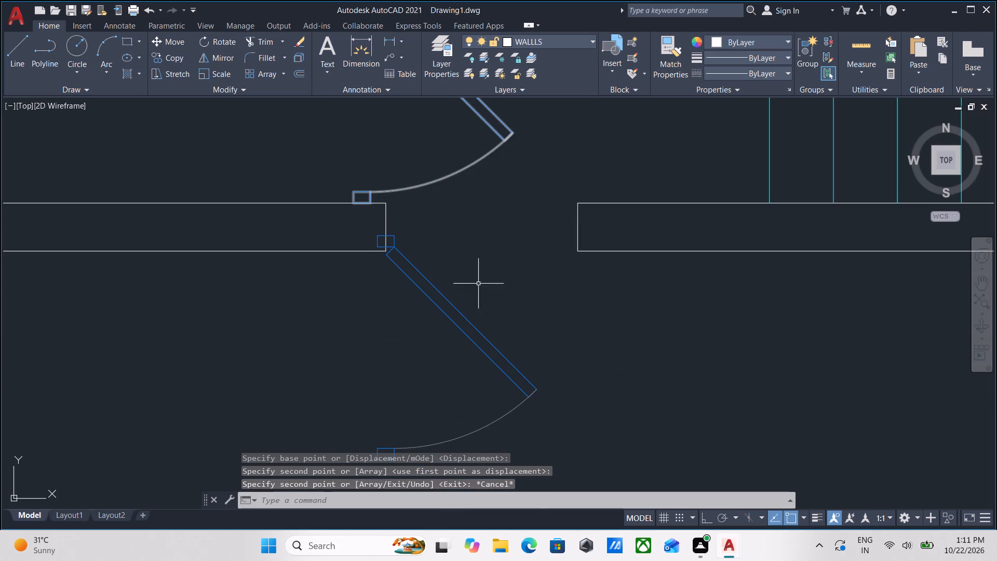
Rotate the copied door 90° counterclockwise about its hinge frame so it spans the opening in the stair's south wall.
{"action": "left_click", "coordinate": [489, 303]}
{"action": "left_click", "coordinate": [419, 347]}
{"action": "type", "text": "RO"}
{"action": "key", "text": "Return"}
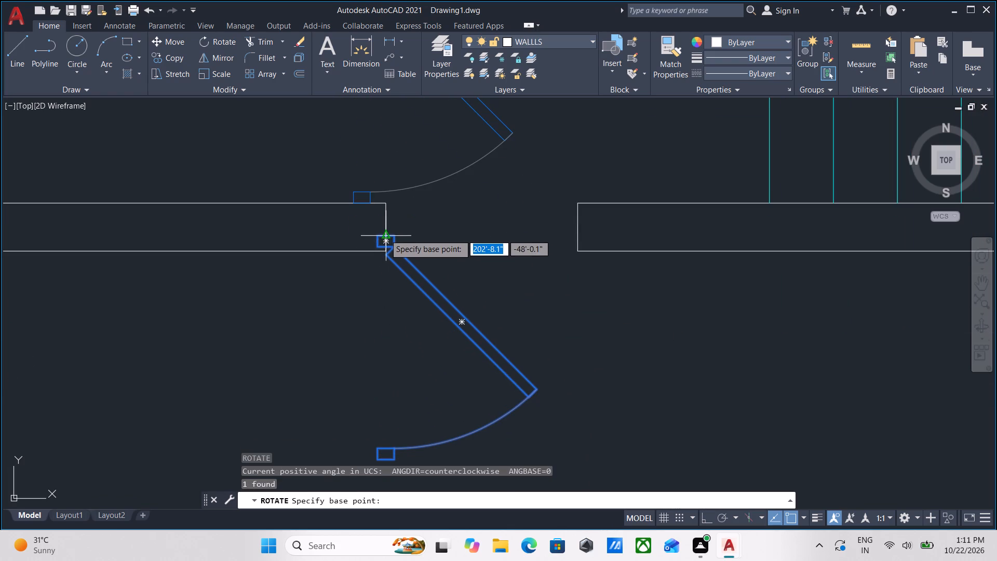
{"action": "left_click", "coordinate": [385, 234]}
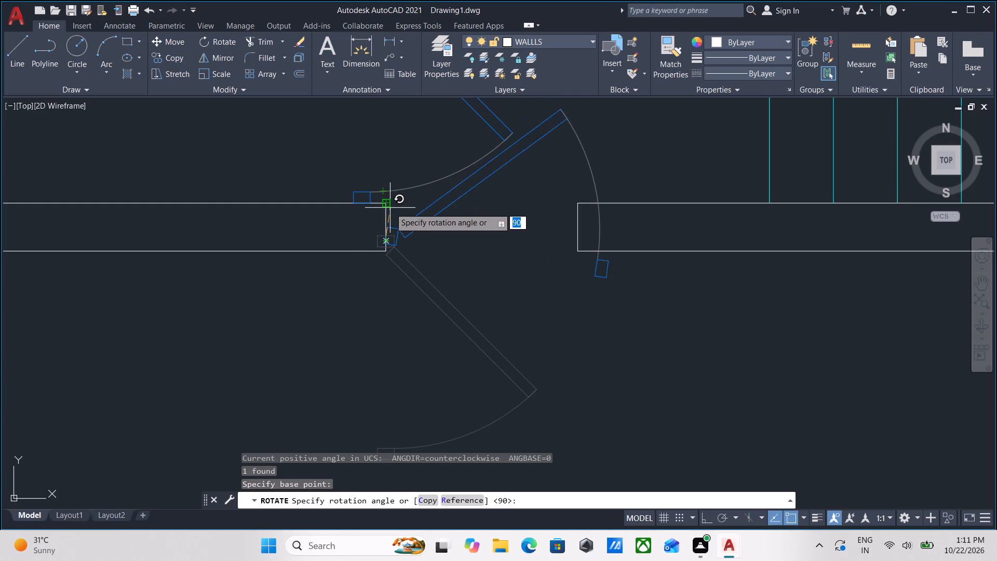
{"action": "left_click", "coordinate": [383, 206]}
Scale the rotated door by reference from its west frame's outer corner, fitting its overall width to the south wall opening's east jamb.
{"action": "middle_click_drag", "start_coordinate": [550, 256], "coordinate": [529, 324]}
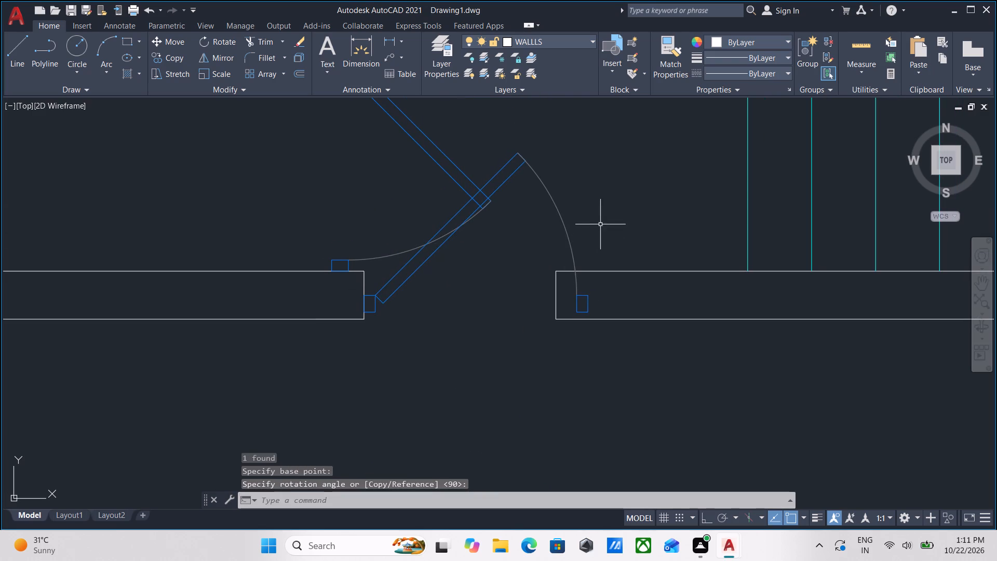
{"action": "left_click", "coordinate": [600, 223]}
{"action": "left_click", "coordinate": [559, 242]}
{"action": "middle_click_drag", "start_coordinate": [469, 280], "coordinate": [563, 313]}
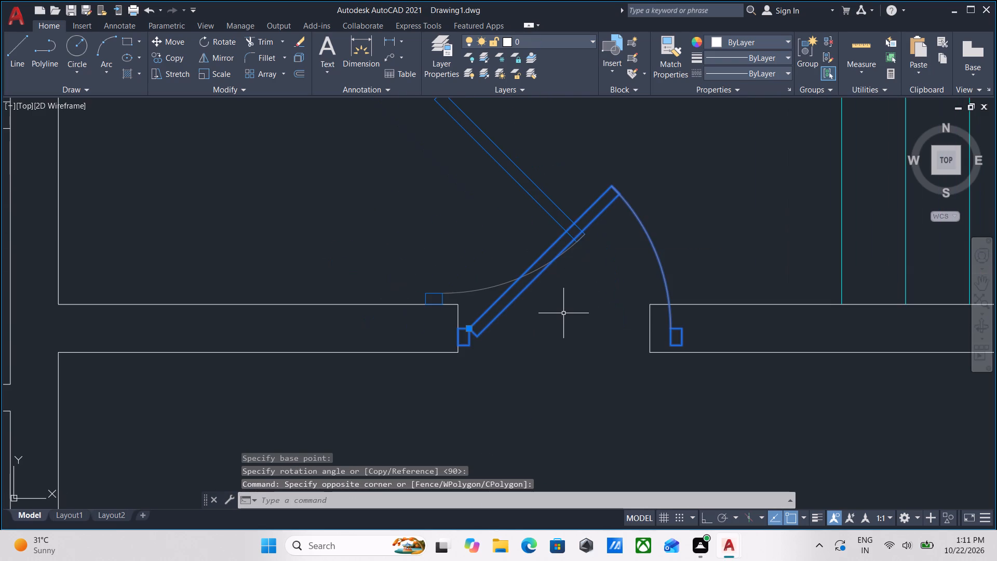
{"action": "type", "text": "SCA"}
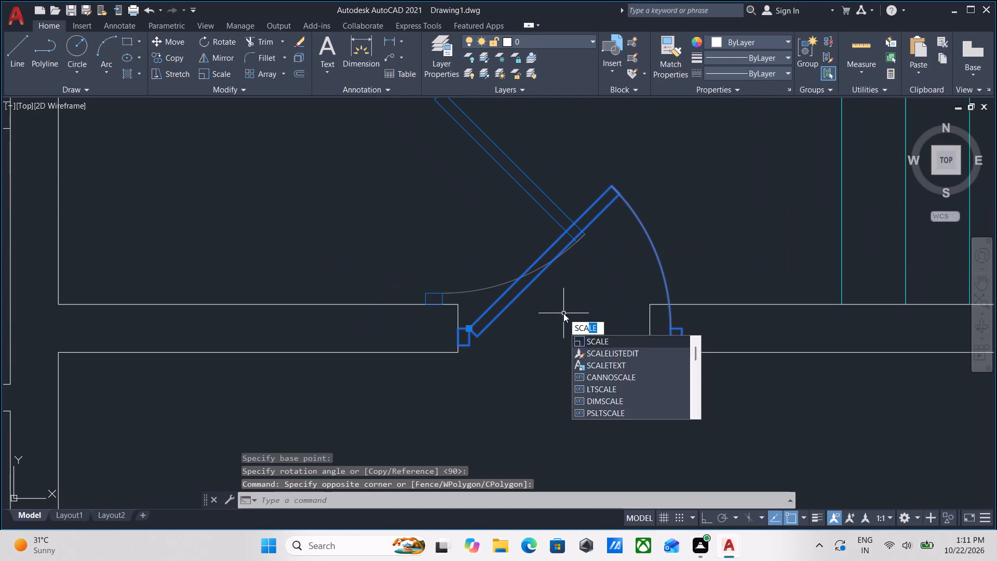
{"action": "key", "text": "Return"}
{"action": "scroll", "coordinate": [537, 340], "scroll_direction": "up", "scroll_amount": 2}
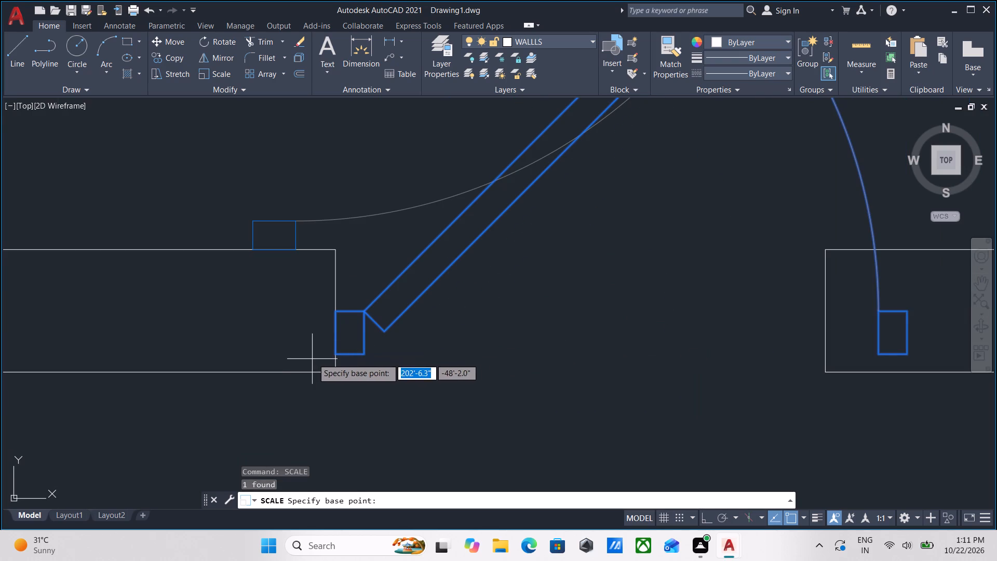
{"action": "left_click", "coordinate": [337, 353]}
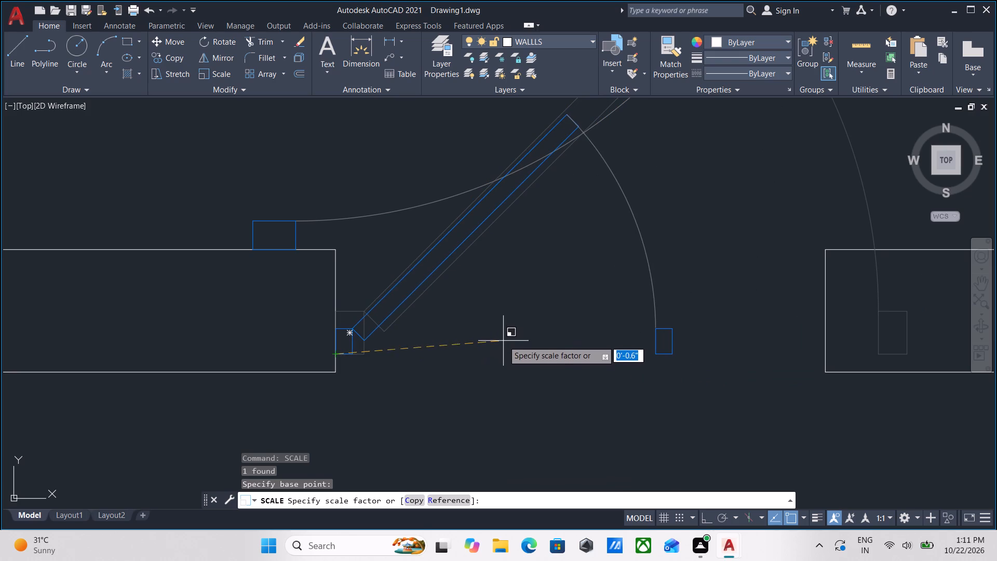
{"action": "key", "text": "F8"}
{"action": "key", "text": "r"}
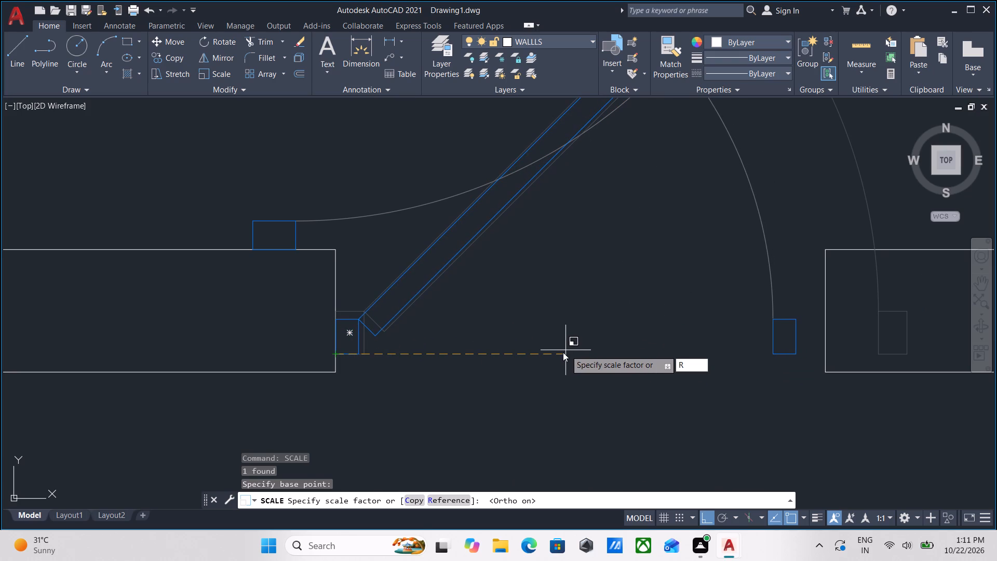
{"action": "key", "text": "Return"}
{"action": "scroll", "coordinate": [334, 358], "scroll_direction": "up", "scroll_amount": 1}
{"action": "left_click", "coordinate": [335, 353]}
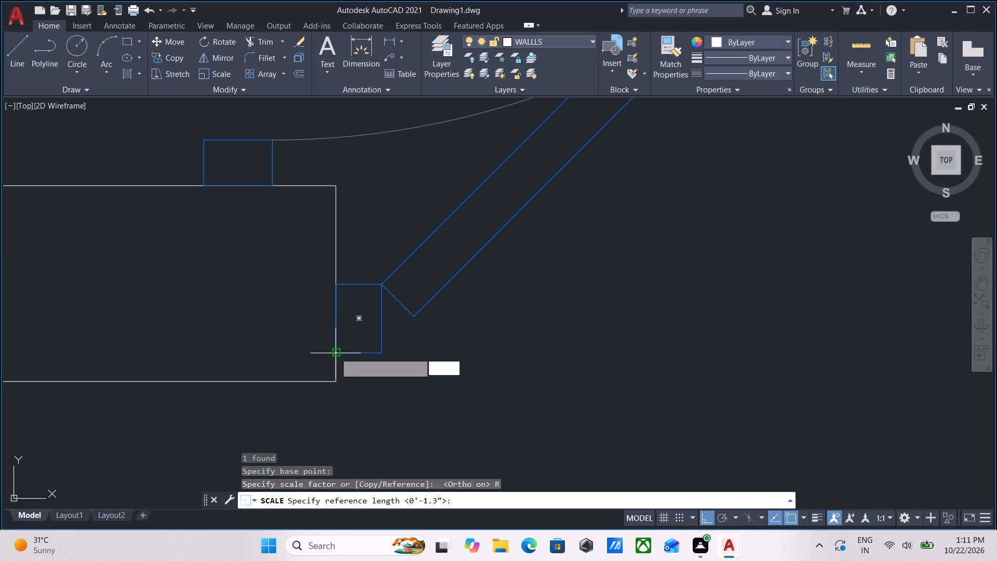
{"action": "scroll", "coordinate": [463, 335], "scroll_direction": "down", "scroll_amount": 1}
{"action": "middle_click_drag", "start_coordinate": [420, 338], "coordinate": [66, 349]}
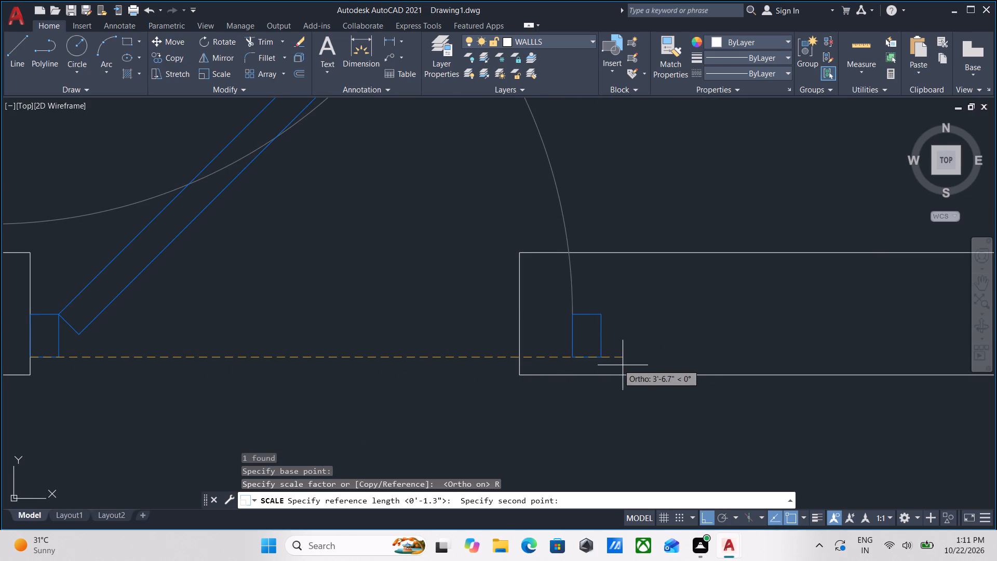
{"action": "left_click", "coordinate": [601, 360]}
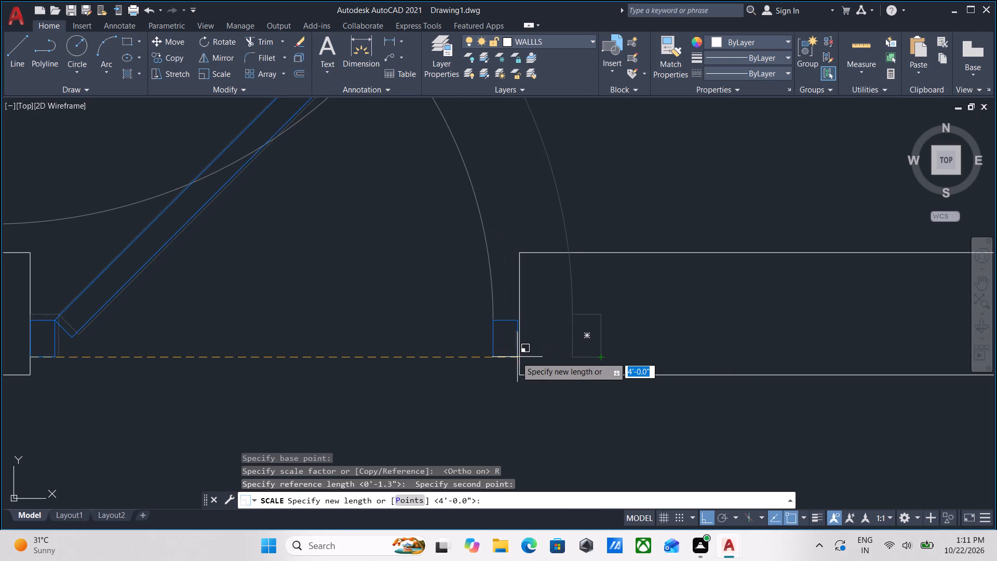
{"action": "left_click", "coordinate": [519, 357]}
Mirror the south opening's door across a horizontal line through its hinge frame, erasing the source, so it swings south out of the stair.
{"action": "scroll", "coordinate": [521, 357], "scroll_direction": "down", "scroll_amount": 4}
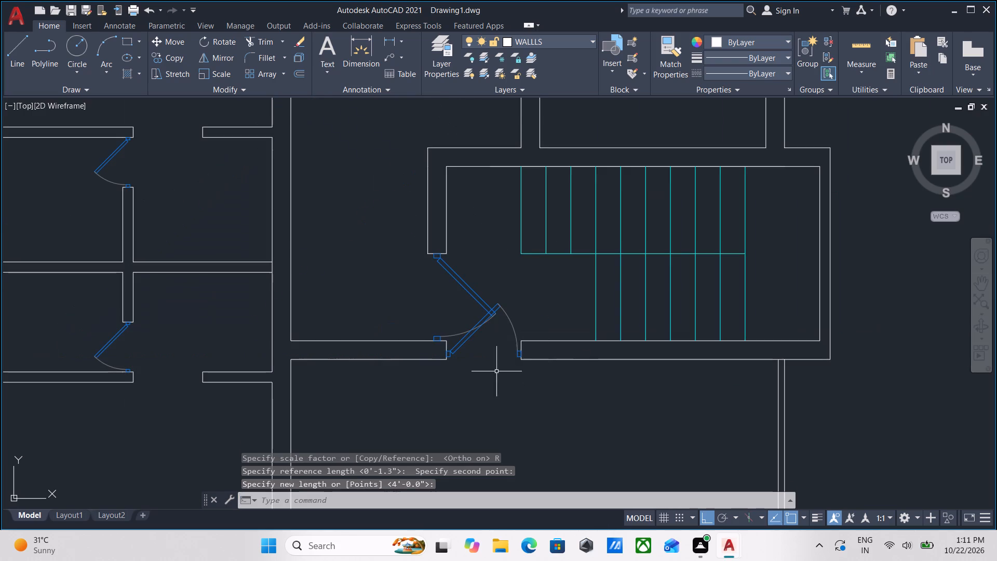
{"action": "middle_click_drag", "start_coordinate": [496, 371], "coordinate": [483, 399]}
{"action": "scroll", "coordinate": [509, 326], "scroll_direction": "up", "scroll_amount": 2}
{"action": "left_click", "coordinate": [507, 336]}
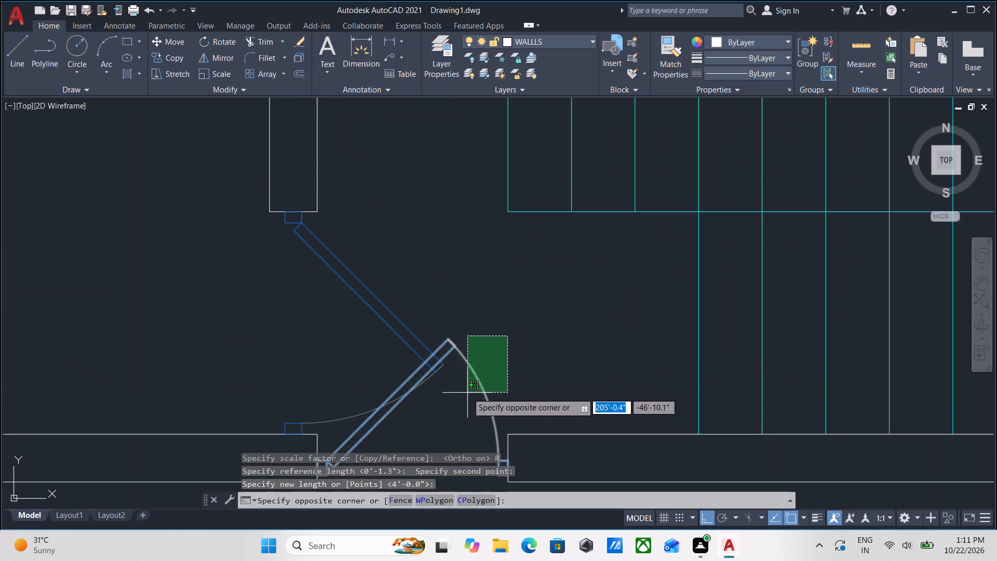
{"action": "left_click", "coordinate": [467, 393]}
{"action": "middle_click_drag", "start_coordinate": [492, 367], "coordinate": [530, 276]}
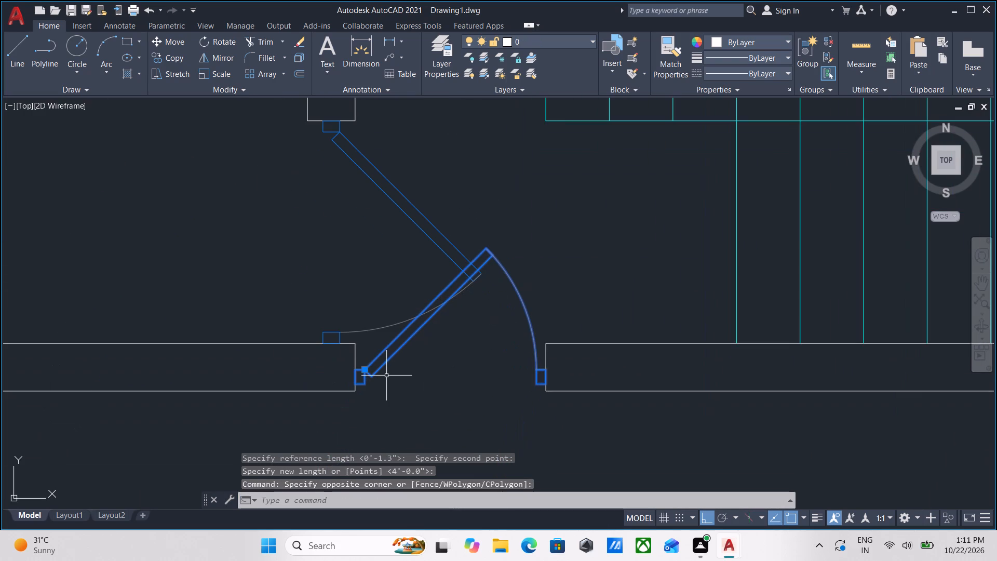
{"action": "type", "text": "MI"}
{"action": "key", "text": "Return"}
{"action": "scroll", "coordinate": [386, 376], "scroll_direction": "up", "scroll_amount": 2}
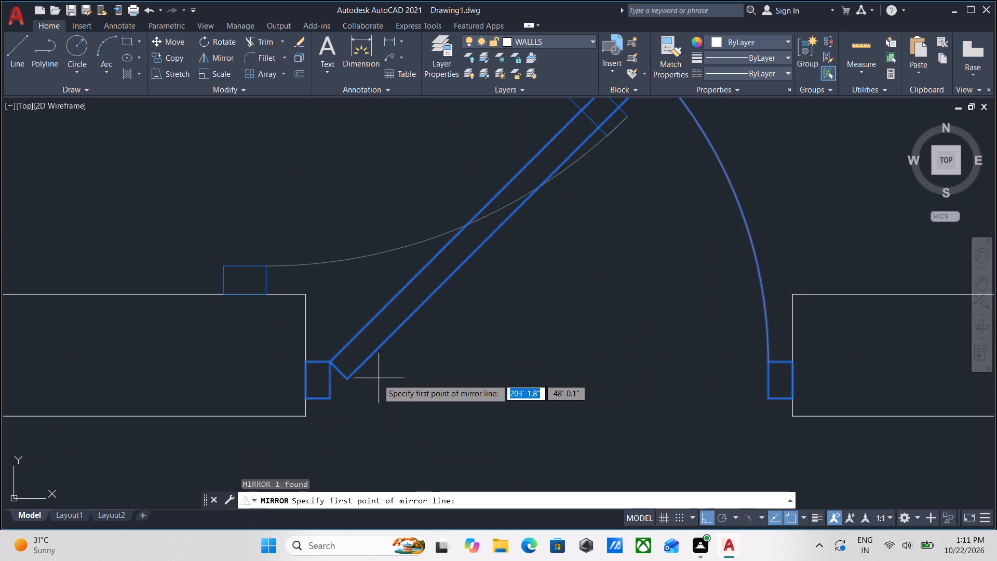
{"action": "left_click", "coordinate": [303, 364]}
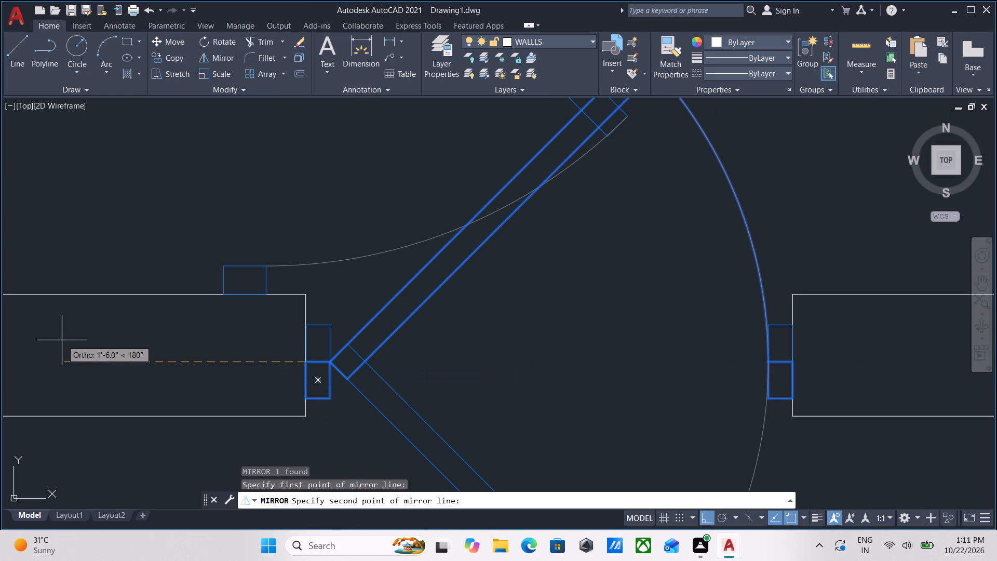
{"action": "left_click", "coordinate": [45, 350]}
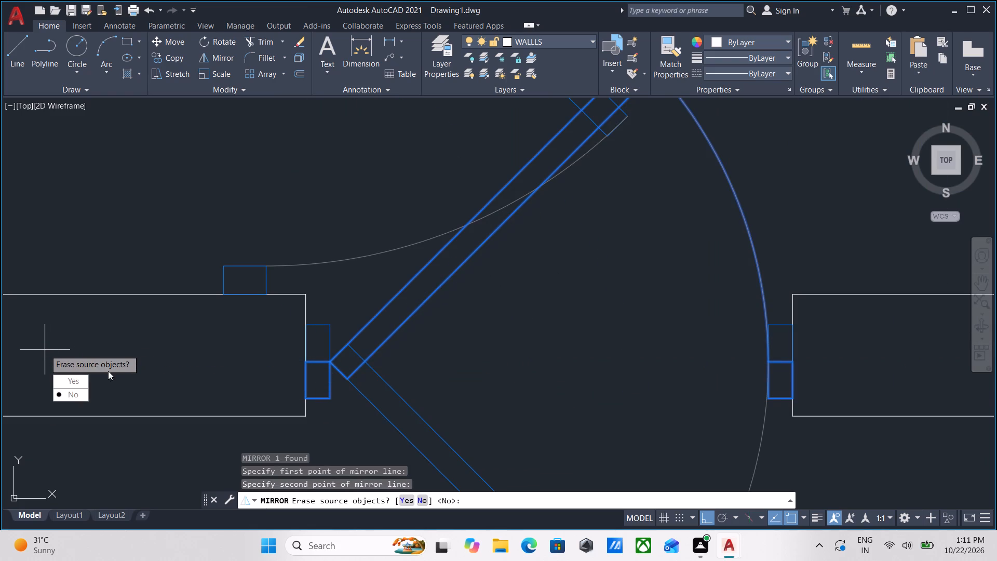
{"action": "left_click_drag", "start_coordinate": [75, 386], "coordinate": [45, 350]}
Mirror the stair's west door across a vertical line through the midpoint of its hinge frame, erasing the source, so it swings west.
{"action": "scroll", "coordinate": [237, 356], "scroll_direction": "down", "scroll_amount": 2}
{"action": "middle_click_drag", "start_coordinate": [238, 357], "coordinate": [253, 327]}
{"action": "scroll", "coordinate": [344, 334], "scroll_direction": "down", "scroll_amount": 1}
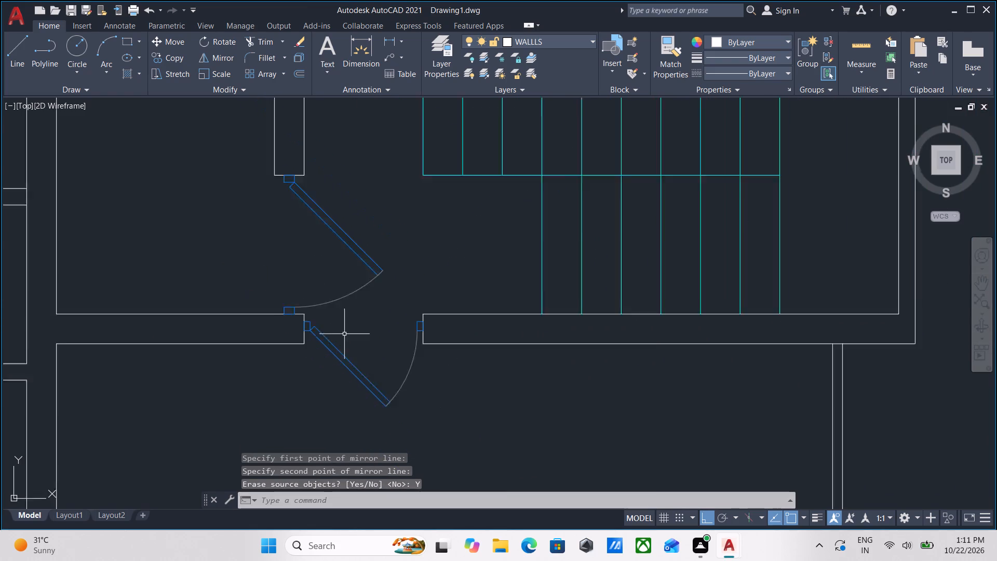
{"action": "scroll", "coordinate": [344, 334], "scroll_direction": "down", "scroll_amount": 1}
{"action": "middle_click_drag", "start_coordinate": [344, 334], "coordinate": [405, 333]}
{"action": "middle_click_drag", "start_coordinate": [448, 396], "coordinate": [457, 411]}
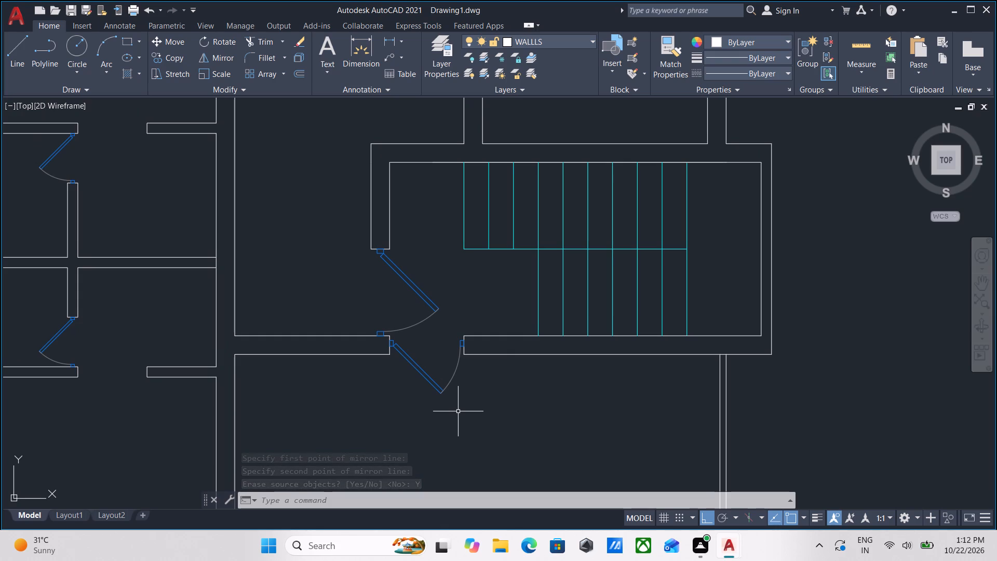
{"action": "scroll", "coordinate": [444, 376], "scroll_direction": "up", "scroll_amount": 2}
{"action": "middle_click_drag", "start_coordinate": [433, 209], "coordinate": [429, 292]}
{"action": "scroll", "coordinate": [433, 209], "scroll_direction": "down", "scroll_amount": 1}
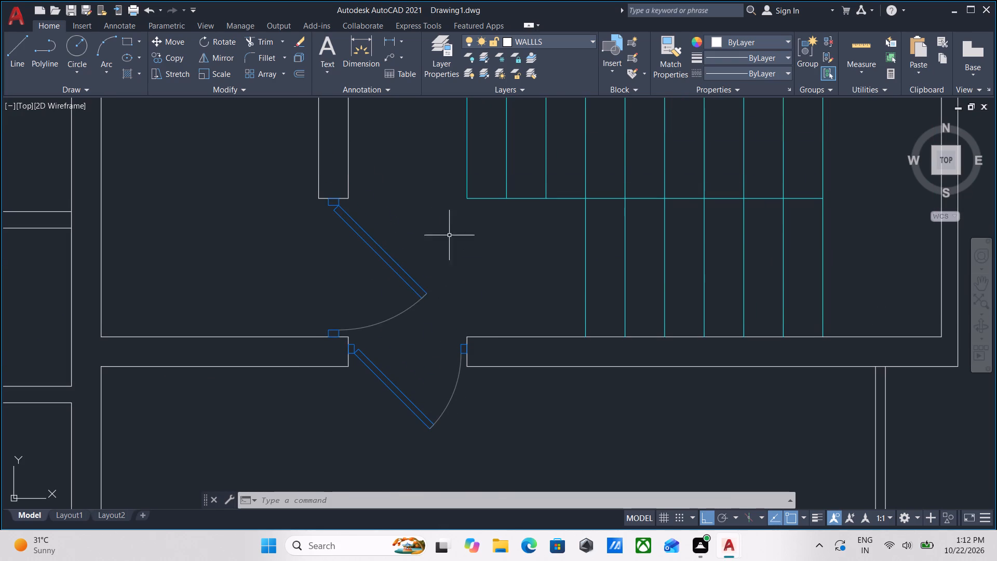
{"action": "left_click", "coordinate": [449, 231]}
{"action": "left_click", "coordinate": [334, 287]}
{"action": "middle_click_drag", "start_coordinate": [432, 270], "coordinate": [479, 289]}
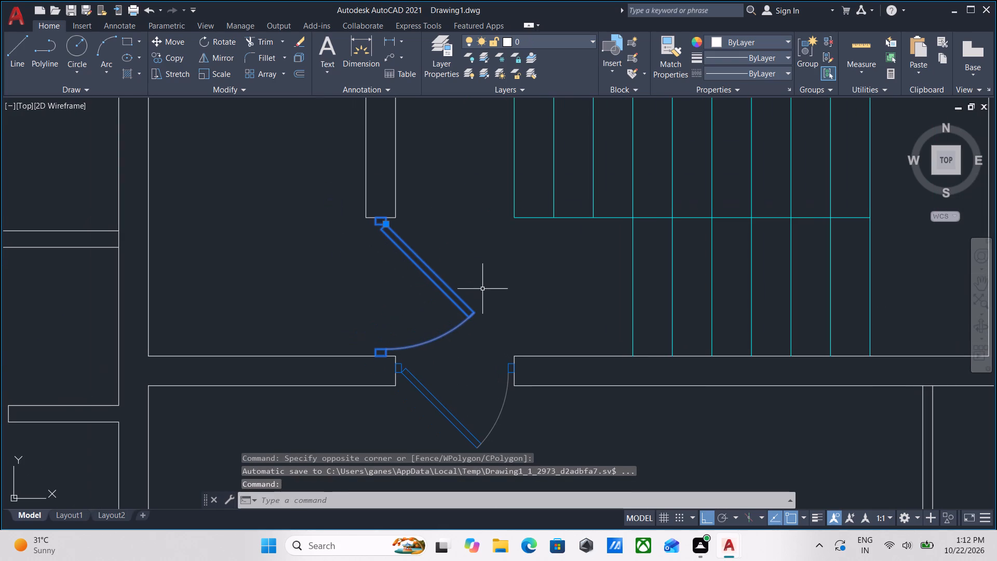
{"action": "type", "text": "MI"}
{"action": "key", "text": "Return"}
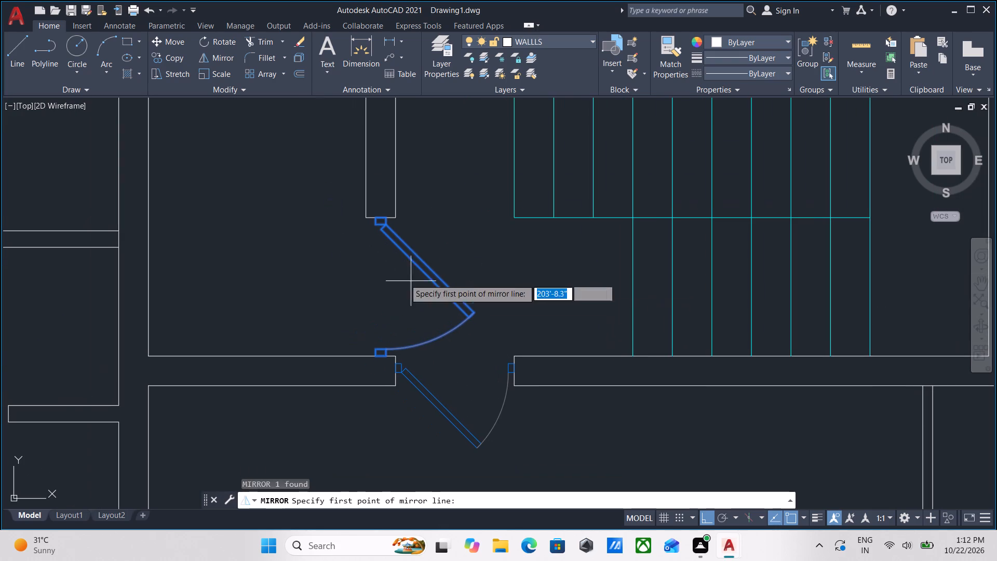
{"action": "scroll", "coordinate": [370, 234], "scroll_direction": "up", "scroll_amount": 3}
{"action": "middle_click_drag", "start_coordinate": [392, 177], "coordinate": [392, 233]}
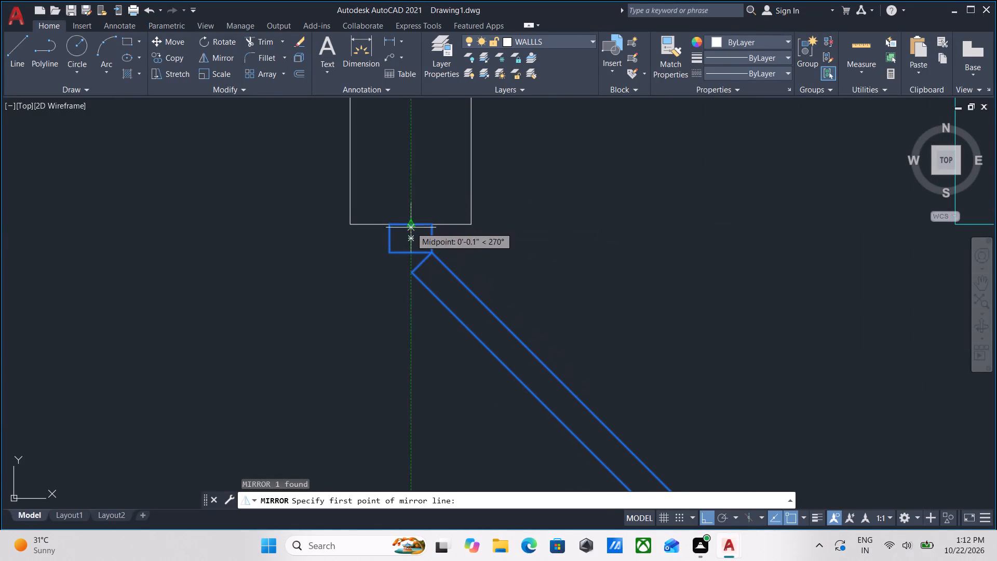
{"action": "left_click", "coordinate": [413, 223]}
{"action": "left_click", "coordinate": [411, 123]}
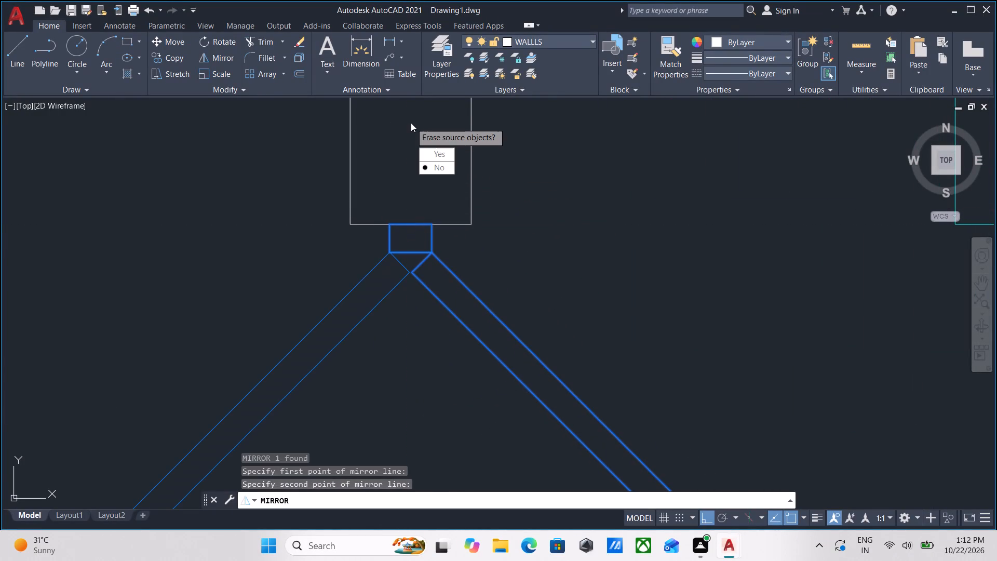
{"action": "left_click_drag", "start_coordinate": [435, 157], "coordinate": [411, 123]}
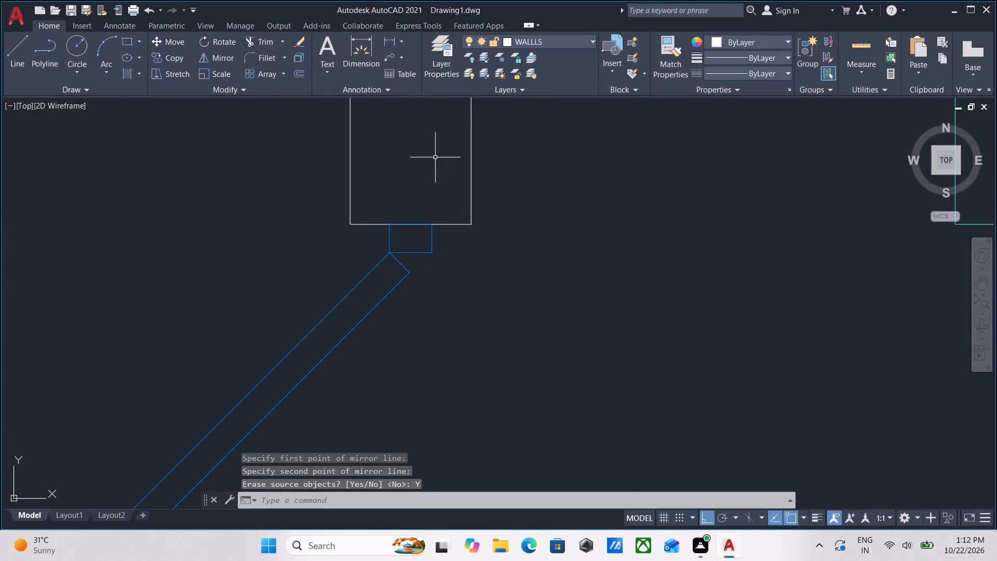
{"action": "scroll", "coordinate": [413, 129], "scroll_direction": "down", "scroll_amount": 4}
{"action": "middle_click_drag", "start_coordinate": [469, 254], "coordinate": [471, 289]}
{"action": "middle_click_drag", "start_coordinate": [427, 234], "coordinate": [438, 277]}
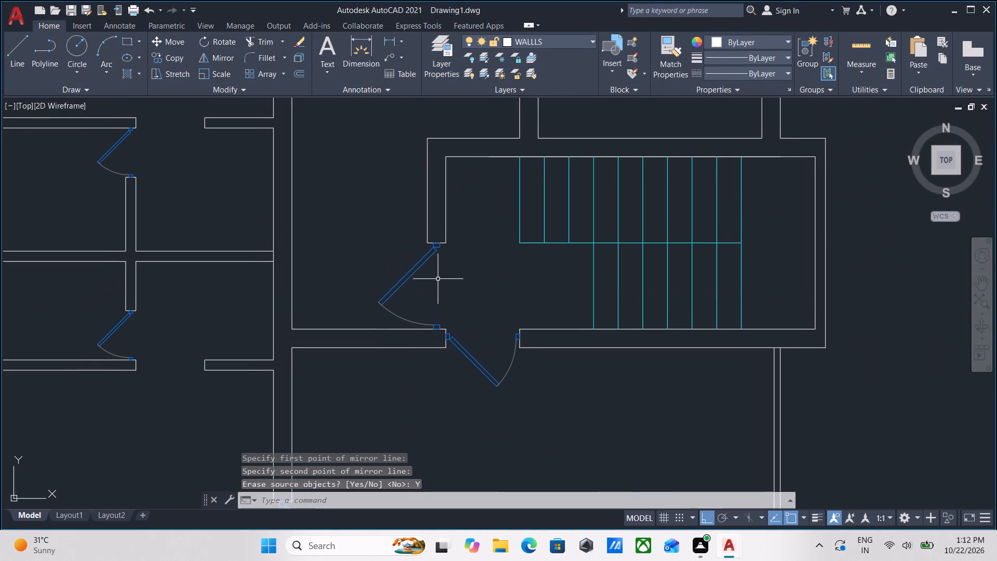
{"action": "key", "text": "Escape"}
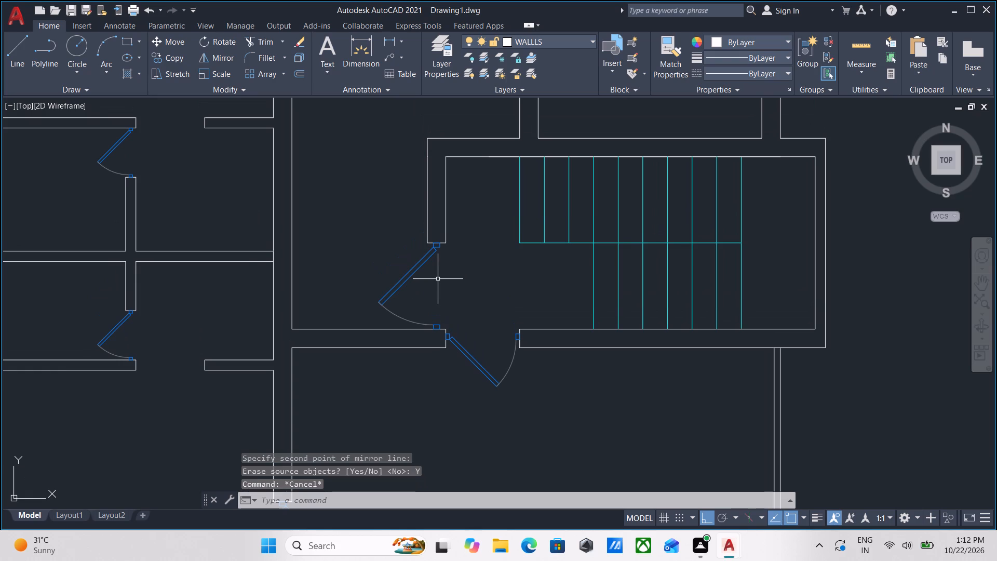
Examine the doors and openings across the whole plan, from the stair to the north rooms, alongside the neighbouring labelled plan.
{"action": "scroll", "coordinate": [438, 279], "scroll_direction": "down", "scroll_amount": 1}
{"action": "middle_click_drag", "start_coordinate": [438, 279], "coordinate": [430, 318]}
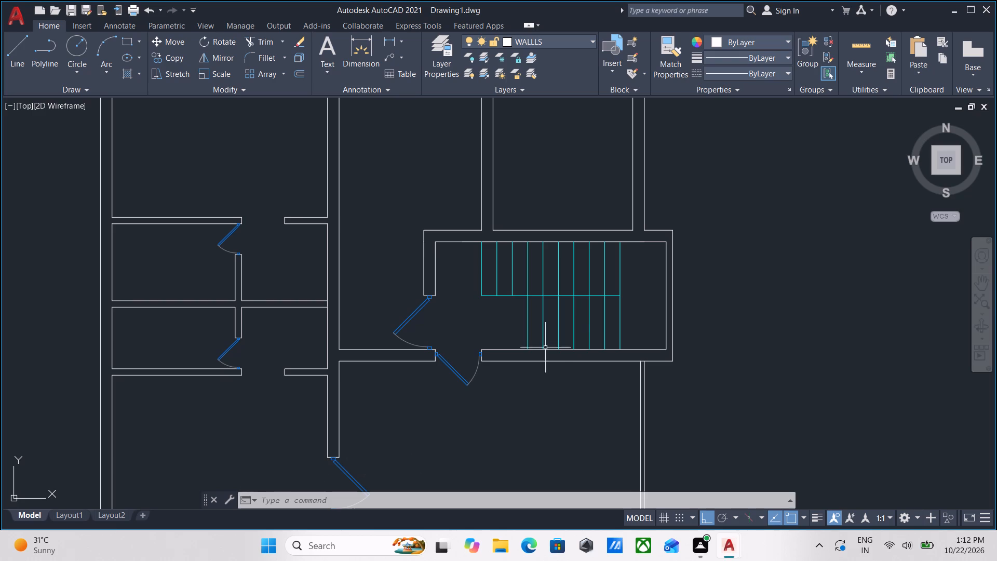
{"action": "scroll", "coordinate": [637, 285], "scroll_direction": "down", "scroll_amount": 1}
{"action": "middle_click_drag", "start_coordinate": [637, 286], "coordinate": [567, 367]}
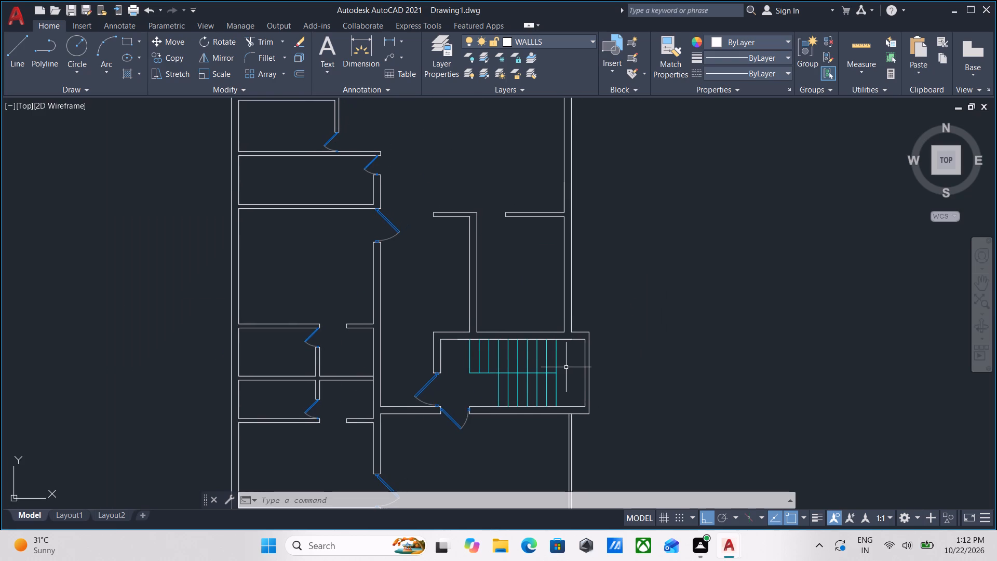
{"action": "scroll", "coordinate": [505, 302], "scroll_direction": "down", "scroll_amount": 1}
{"action": "middle_click_drag", "start_coordinate": [505, 303], "coordinate": [473, 405]}
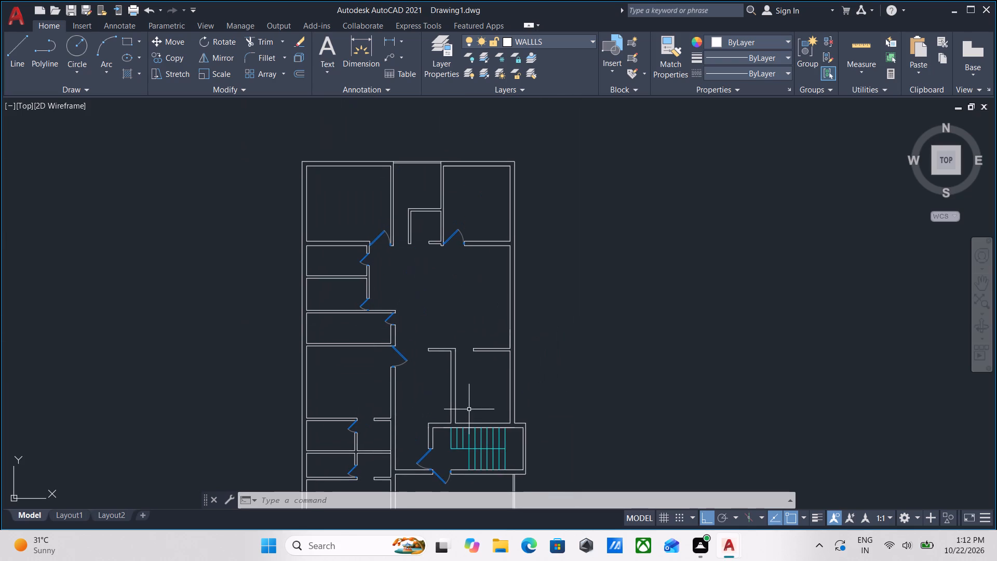
{"action": "scroll", "coordinate": [405, 394], "scroll_direction": "up", "scroll_amount": 2}
{"action": "middle_click_drag", "start_coordinate": [497, 348], "coordinate": [356, 432]}
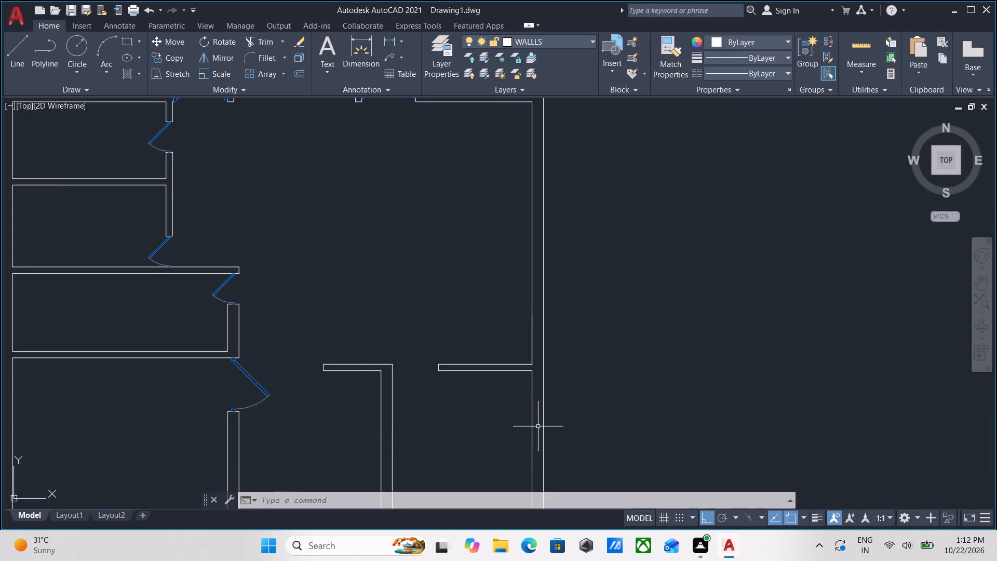
{"action": "scroll", "coordinate": [536, 428], "scroll_direction": "down", "scroll_amount": 2}
{"action": "middle_click_drag", "start_coordinate": [490, 371], "coordinate": [513, 427]}
{"action": "scroll", "coordinate": [462, 417], "scroll_direction": "down", "scroll_amount": 1}
{"action": "middle_click_drag", "start_coordinate": [462, 417], "coordinate": [625, 366]}
{"action": "scroll", "coordinate": [591, 379], "scroll_direction": "up", "scroll_amount": 2}
{"action": "scroll", "coordinate": [591, 378], "scroll_direction": "down", "scroll_amount": 1}
{"action": "middle_click_drag", "start_coordinate": [591, 378], "coordinate": [616, 353]}
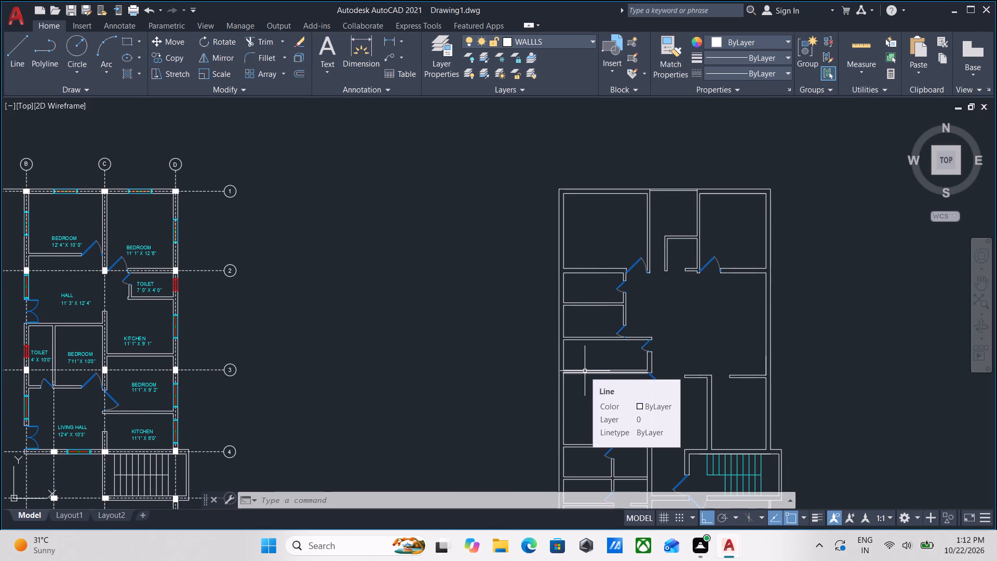
{"action": "middle_click_drag", "start_coordinate": [707, 395], "coordinate": [675, 297]}
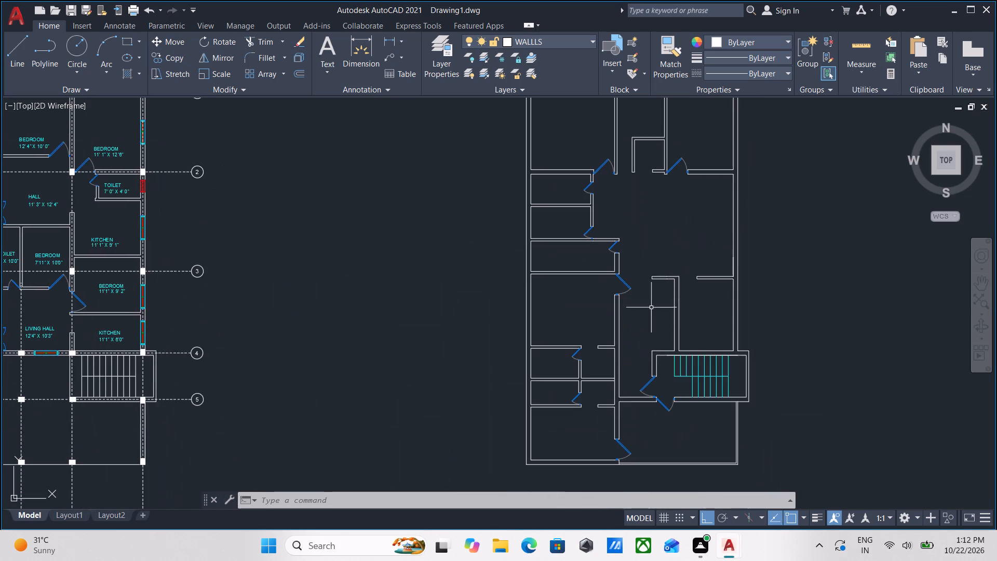
Copy the reference plan's north-wall window between grids B and C onto the new plan's north wall, in the northwest room.
{"action": "middle_click_drag", "start_coordinate": [440, 312], "coordinate": [756, 400]}
{"action": "scroll", "coordinate": [440, 312], "scroll_direction": "down", "scroll_amount": 1}
{"action": "scroll", "coordinate": [553, 268], "scroll_direction": "up", "scroll_amount": 2}
{"action": "scroll", "coordinate": [470, 268], "scroll_direction": "up", "scroll_amount": 4}
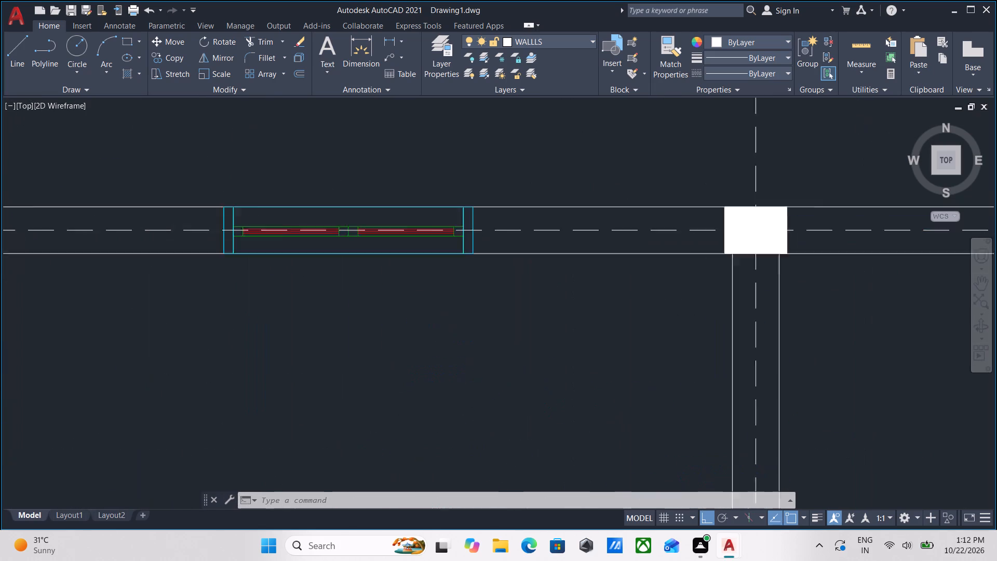
{"action": "scroll", "coordinate": [459, 232], "scroll_direction": "up", "scroll_amount": 3}
{"action": "left_click", "coordinate": [524, 265]}
{"action": "left_click", "coordinate": [490, 263]}
{"action": "scroll", "coordinate": [490, 262], "scroll_direction": "down", "scroll_amount": 3}
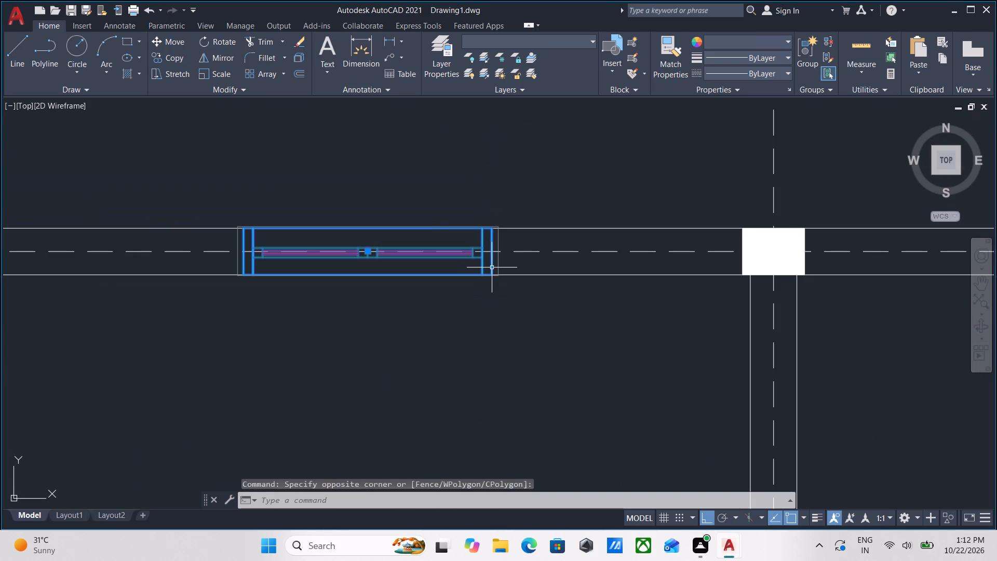
{"action": "middle_click_drag", "start_coordinate": [492, 268], "coordinate": [564, 314]}
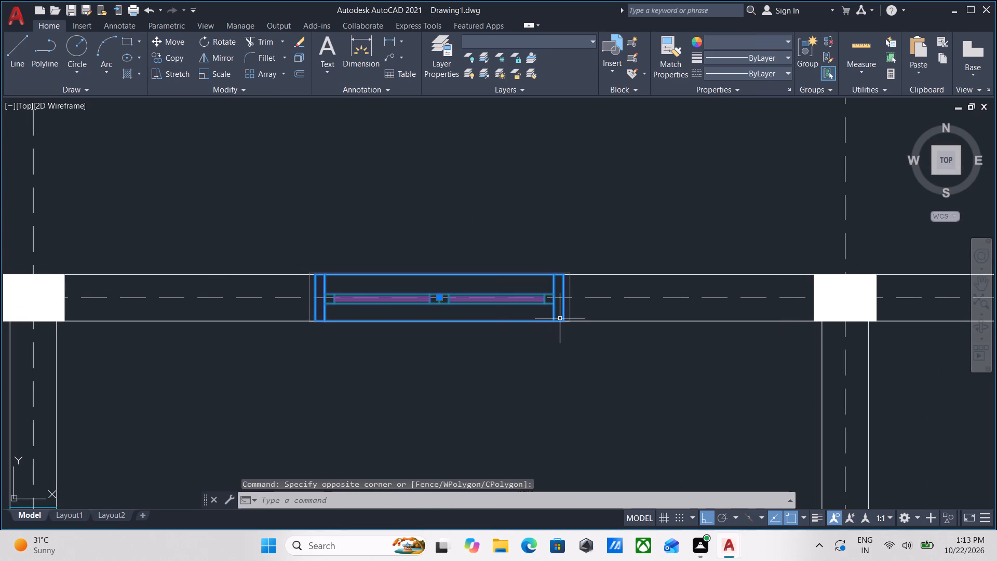
{"action": "type", "text": "CO"}
{"action": "key", "text": "Return"}
{"action": "scroll", "coordinate": [560, 318], "scroll_direction": "down", "scroll_amount": 3}
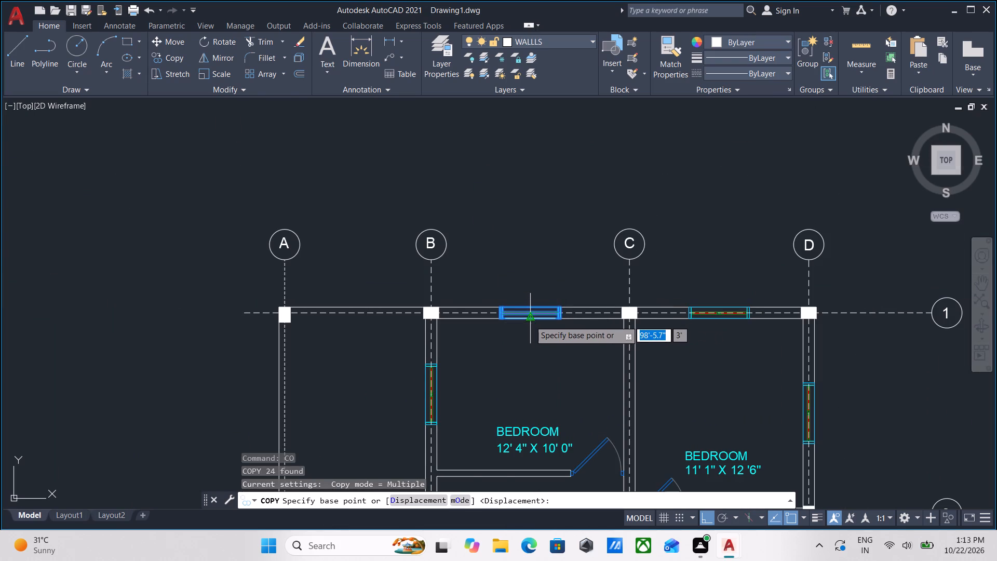
{"action": "left_click", "coordinate": [530, 320]}
{"action": "middle_click_drag", "start_coordinate": [773, 320], "coordinate": [301, 327]}
{"action": "scroll", "coordinate": [749, 335], "scroll_direction": "down", "scroll_amount": 1}
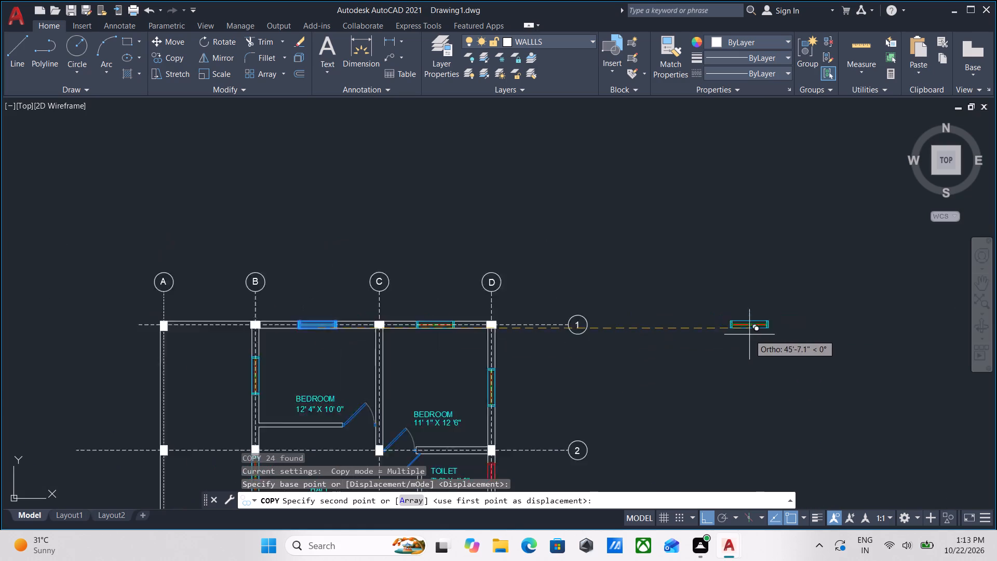
{"action": "middle_click_drag", "start_coordinate": [749, 335], "coordinate": [367, 339]}
{"action": "scroll", "coordinate": [749, 335], "scroll_direction": "down", "scroll_amount": 1}
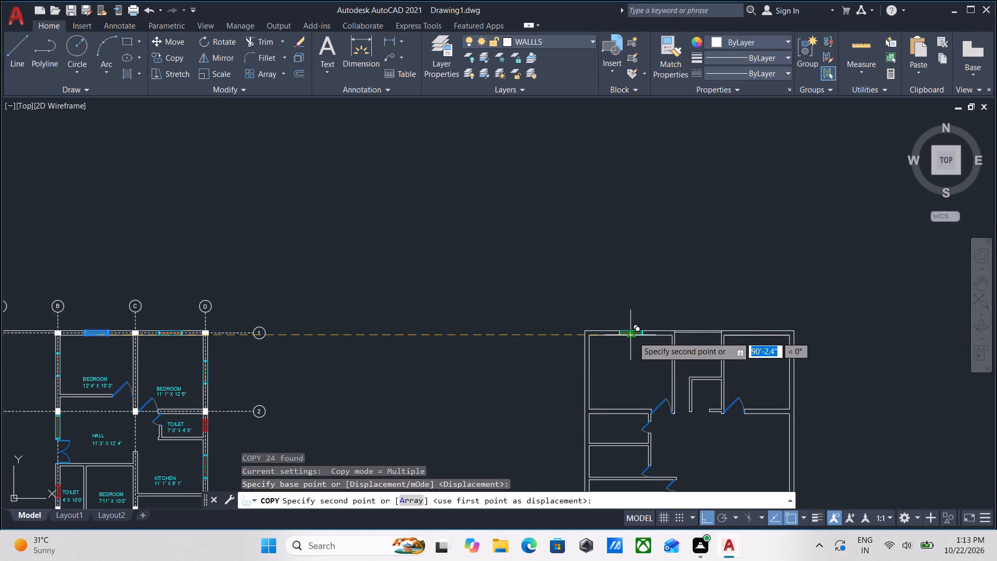
{"action": "left_click", "coordinate": [634, 337]}
Place a second copy of the window in the north wall of the northeast room and end the copying.
{"action": "scroll", "coordinate": [634, 337], "scroll_direction": "up", "scroll_amount": 3}
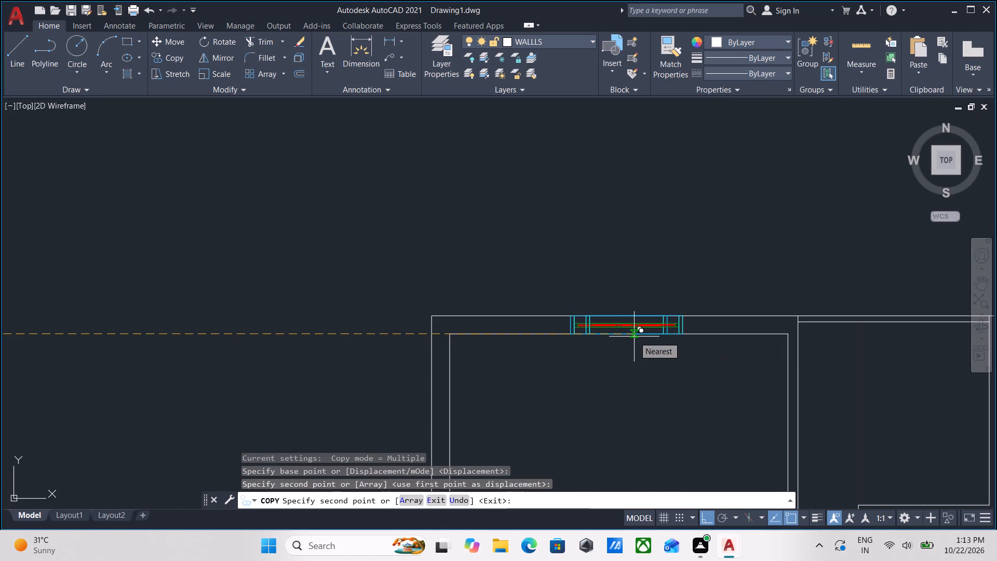
{"action": "scroll", "coordinate": [750, 340], "scroll_direction": "up", "scroll_amount": 1}
{"action": "middle_click_drag", "start_coordinate": [750, 340], "coordinate": [393, 348]}
{"action": "middle_click_drag", "start_coordinate": [634, 345], "coordinate": [482, 370]}
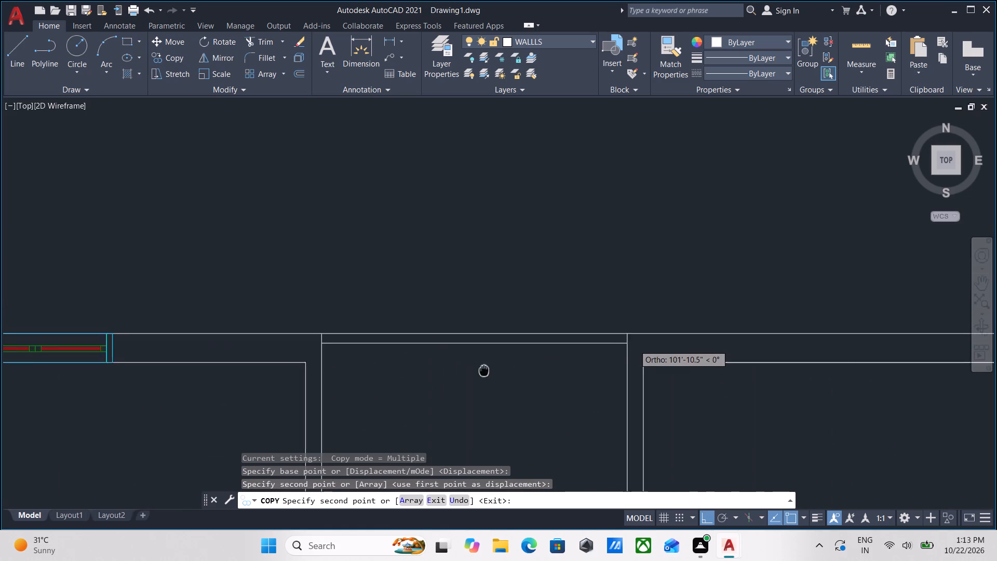
{"action": "middle_click_drag", "start_coordinate": [482, 370], "coordinate": [479, 370]}
{"action": "middle_click_drag", "start_coordinate": [662, 339], "coordinate": [517, 365]}
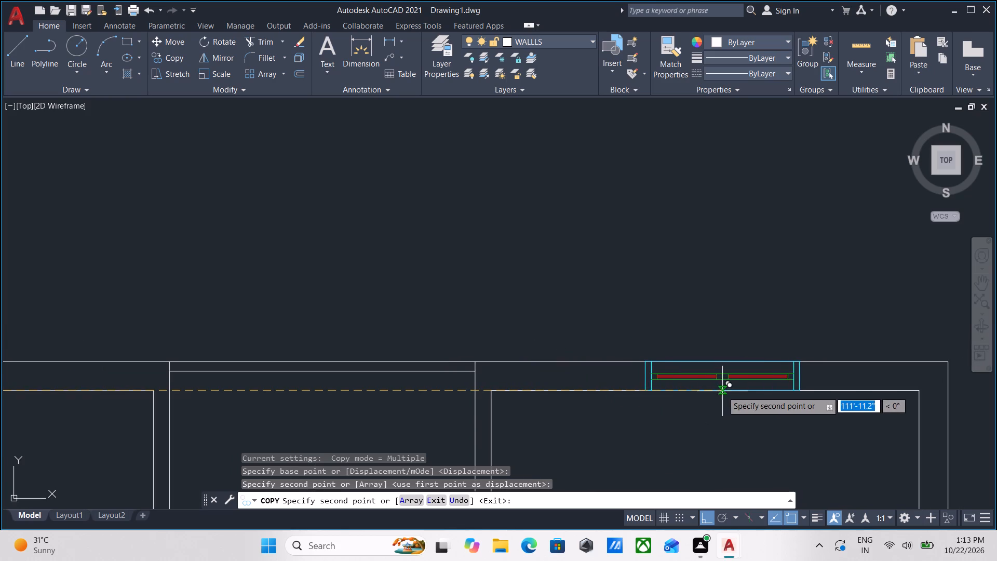
{"action": "left_click", "coordinate": [706, 391]}
{"action": "scroll", "coordinate": [494, 399], "scroll_direction": "down", "scroll_amount": 1}
{"action": "middle_click_drag", "start_coordinate": [494, 399], "coordinate": [549, 370]}
{"action": "scroll", "coordinate": [545, 372], "scroll_direction": "down", "scroll_amount": 2}
{"action": "middle_click_drag", "start_coordinate": [545, 373], "coordinate": [730, 365]}
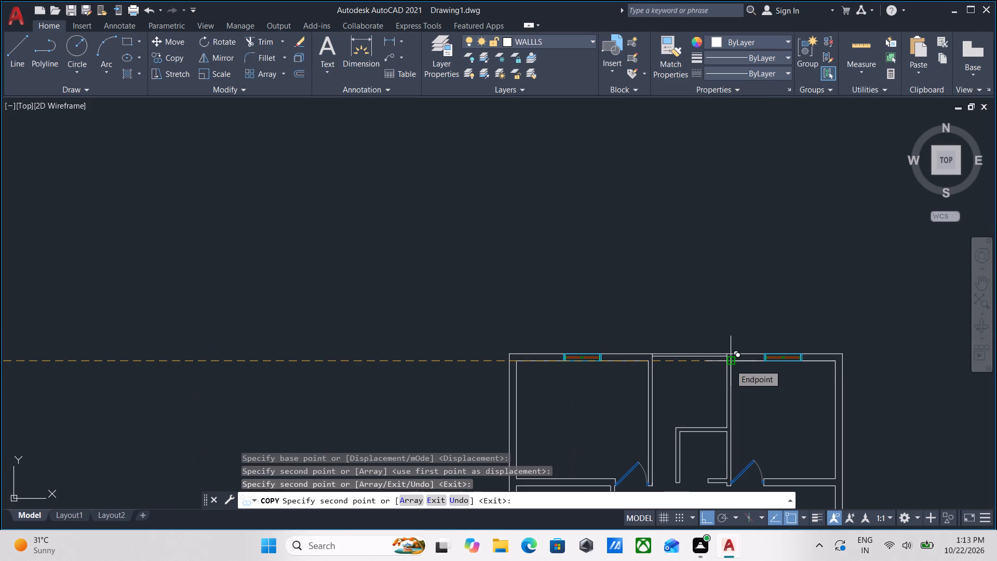
{"action": "key", "text": "Escape"}
Rotate a copy of the northwest room's window to 270° about its southwest corner, keeping the original in the north wall.
{"action": "scroll", "coordinate": [716, 365], "scroll_direction": "up", "scroll_amount": 2}
{"action": "scroll", "coordinate": [440, 339], "scroll_direction": "up", "scroll_amount": 2}
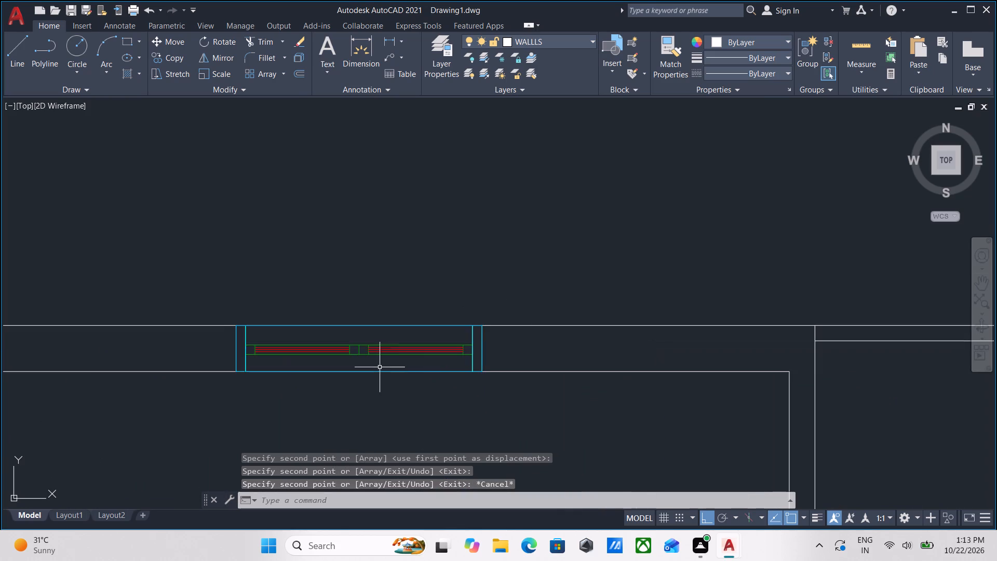
{"action": "middle_click_drag", "start_coordinate": [414, 368], "coordinate": [573, 359]}
{"action": "left_click", "coordinate": [680, 335]}
{"action": "left_click", "coordinate": [544, 344]}
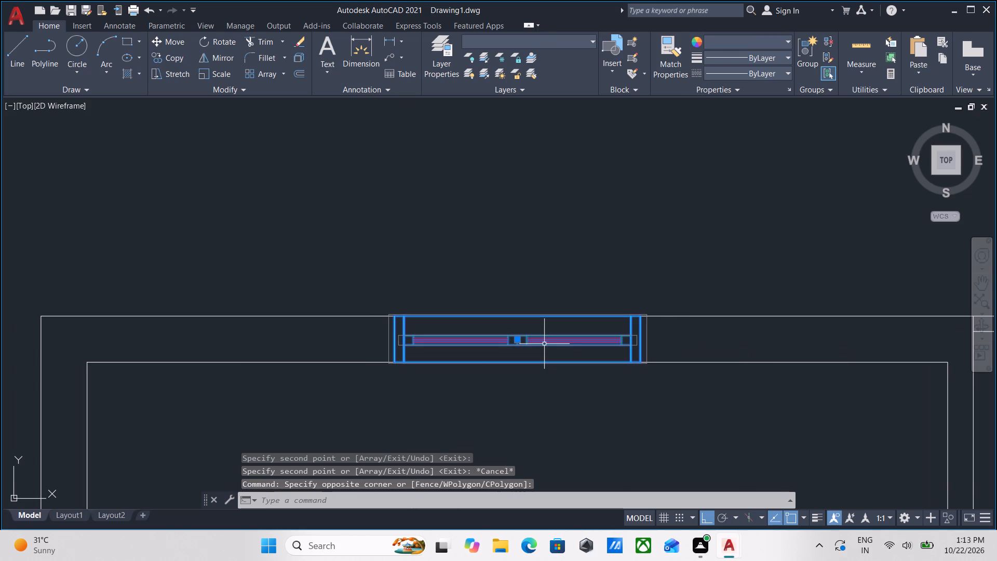
{"action": "type", "text": "RO"}
{"action": "key", "text": "Return"}
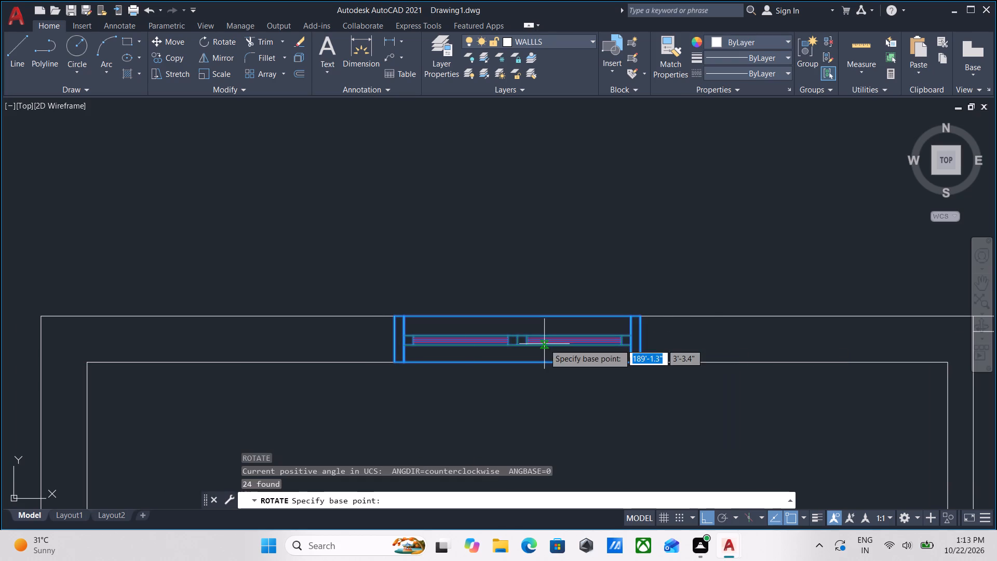
{"action": "left_click", "coordinate": [390, 364]}
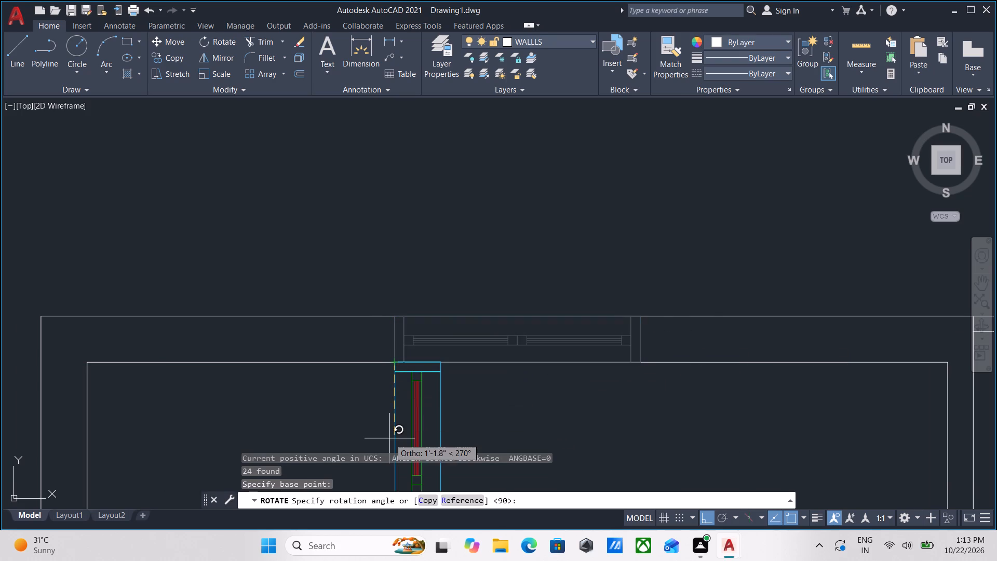
{"action": "middle_click_drag", "start_coordinate": [390, 415], "coordinate": [399, 324]}
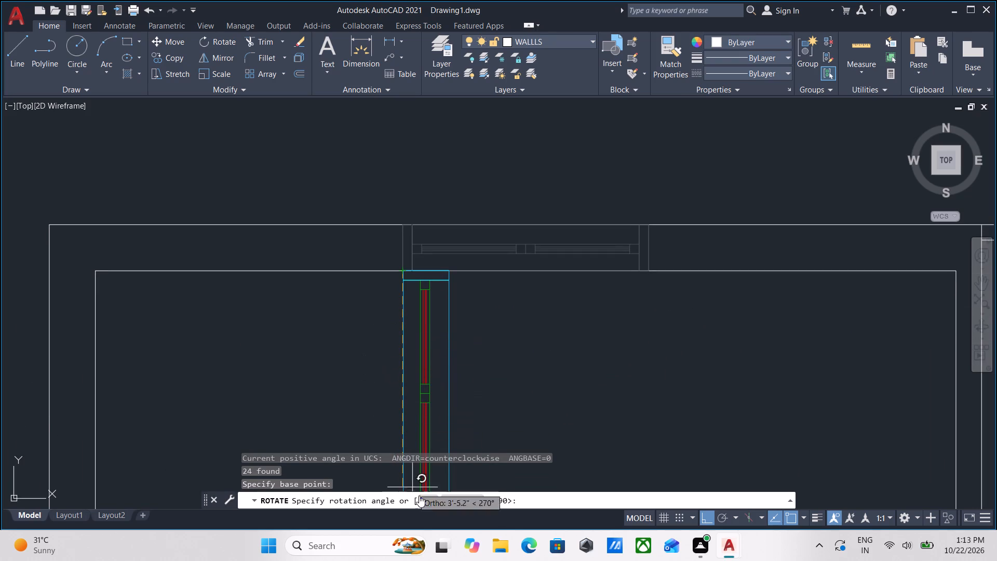
{"action": "left_click", "coordinate": [424, 504]}
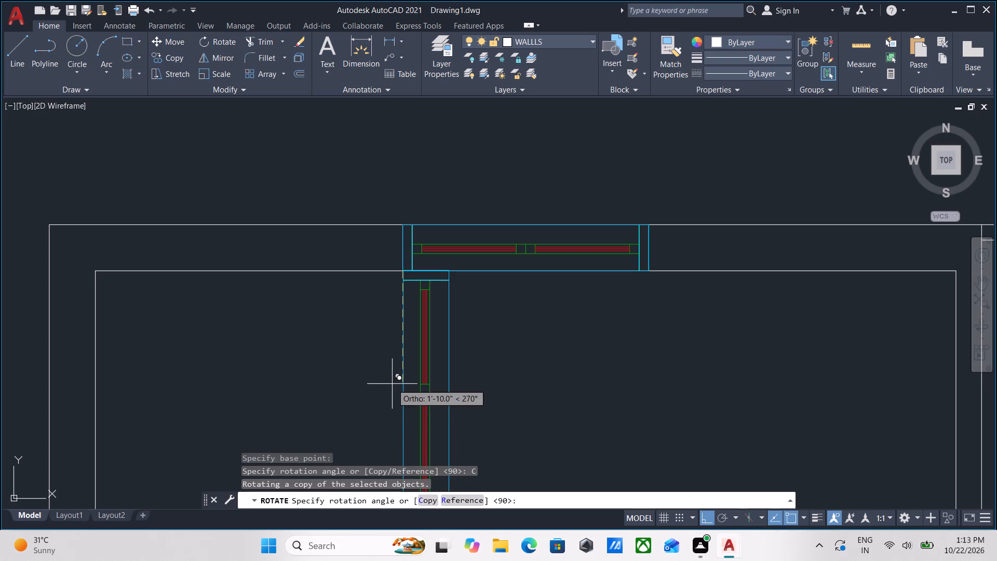
{"action": "left_click", "coordinate": [389, 384]}
{"action": "key", "text": "Escape"}
Copy the rotated window, with Ortho off, from its east edge's midpoint to the midpoint of the northwest room's west wall.
{"action": "scroll", "coordinate": [409, 369], "scroll_direction": "down", "scroll_amount": 2}
{"action": "left_click_drag", "start_coordinate": [443, 422], "coordinate": [435, 412]}
{"action": "left_click", "coordinate": [395, 383]}
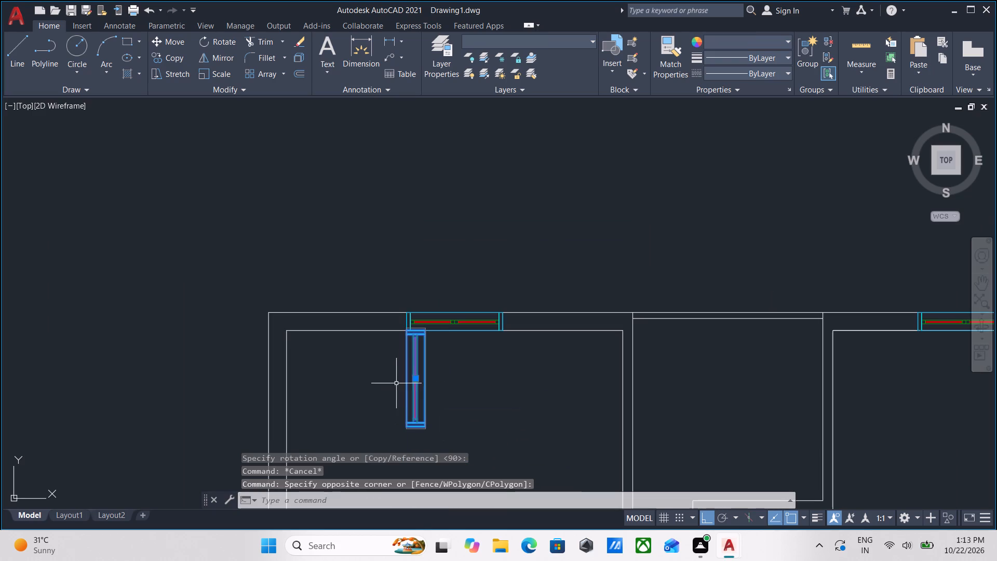
{"action": "scroll", "coordinate": [448, 400], "scroll_direction": "up", "scroll_amount": 1}
{"action": "middle_click_drag", "start_coordinate": [448, 400], "coordinate": [460, 428]}
{"action": "type", "text": "CO"}
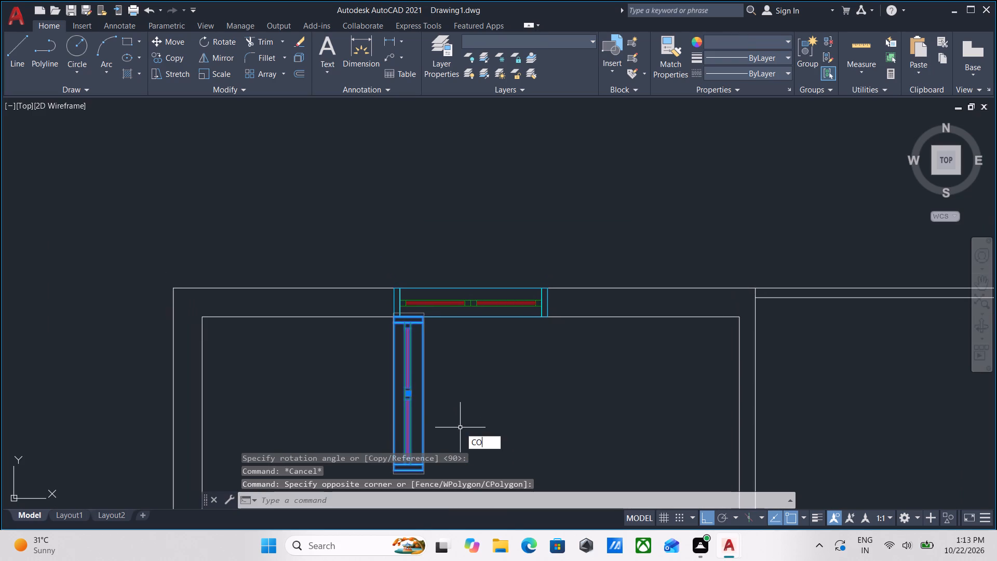
{"action": "key", "text": "Return"}
{"action": "left_click", "coordinate": [424, 397]}
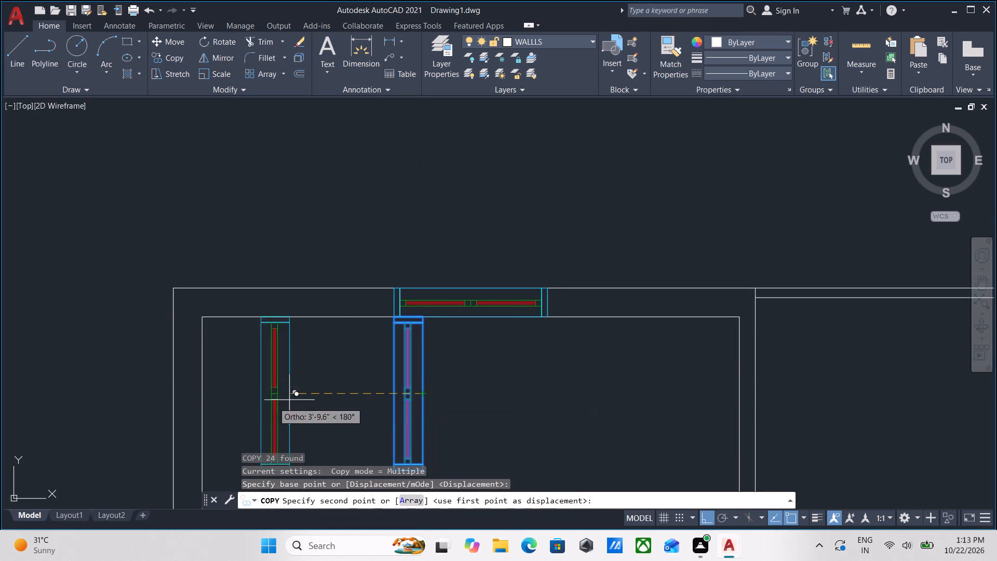
{"action": "key", "text": "F8"}
{"action": "scroll", "coordinate": [224, 431], "scroll_direction": "down", "scroll_amount": 1}
{"action": "middle_click_drag", "start_coordinate": [226, 426], "coordinate": [249, 310]}
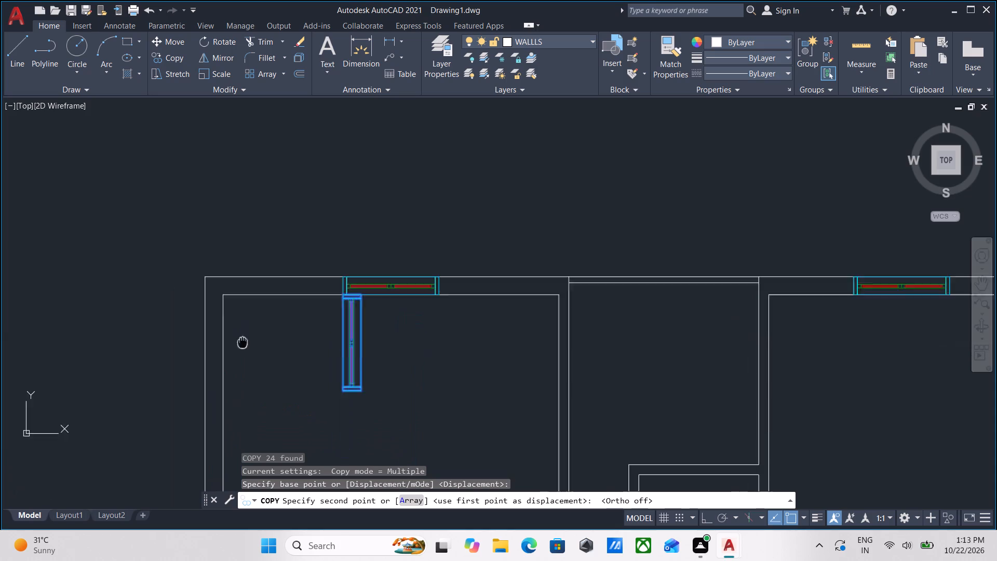
{"action": "middle_click_drag", "start_coordinate": [249, 310], "coordinate": [259, 231]}
{"action": "scroll", "coordinate": [239, 326], "scroll_direction": "down", "scroll_amount": 1}
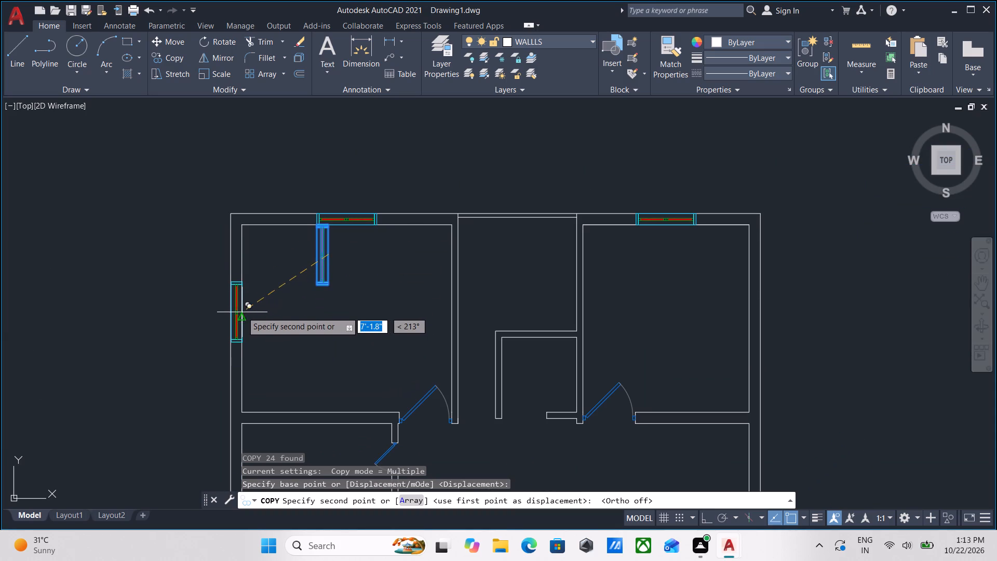
{"action": "left_click", "coordinate": [239, 322]}
{"action": "middle_click_drag", "start_coordinate": [324, 299], "coordinate": [320, 340]}
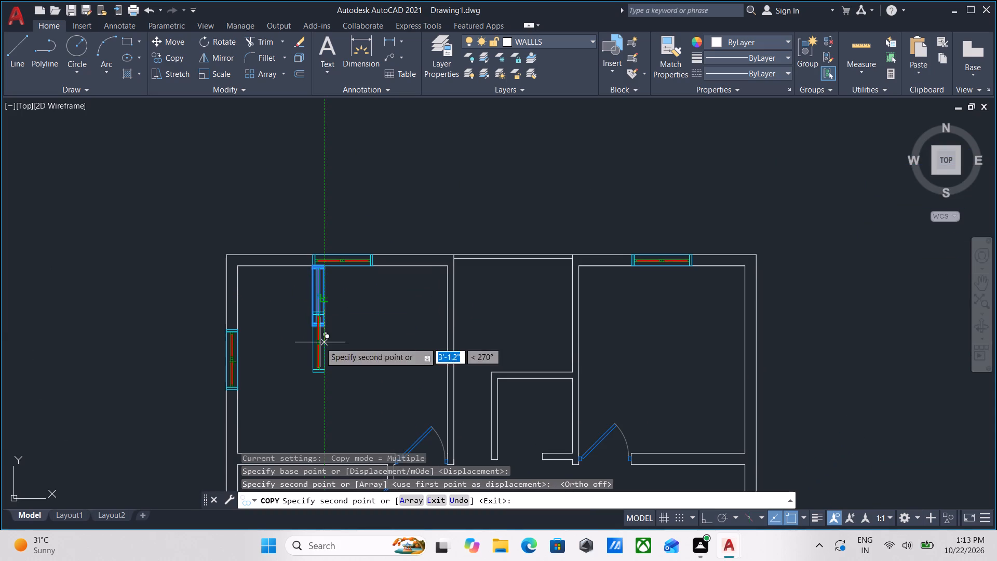
{"action": "key", "text": "Escape"}
Copy the rotated window from its west edge's midpoint to the midpoint of the northeast room's east wall.
{"action": "scroll", "coordinate": [349, 322], "scroll_direction": "up", "scroll_amount": 2}
{"action": "left_click_drag", "start_coordinate": [323, 365], "coordinate": [290, 340]}
{"action": "left_click", "coordinate": [234, 282]}
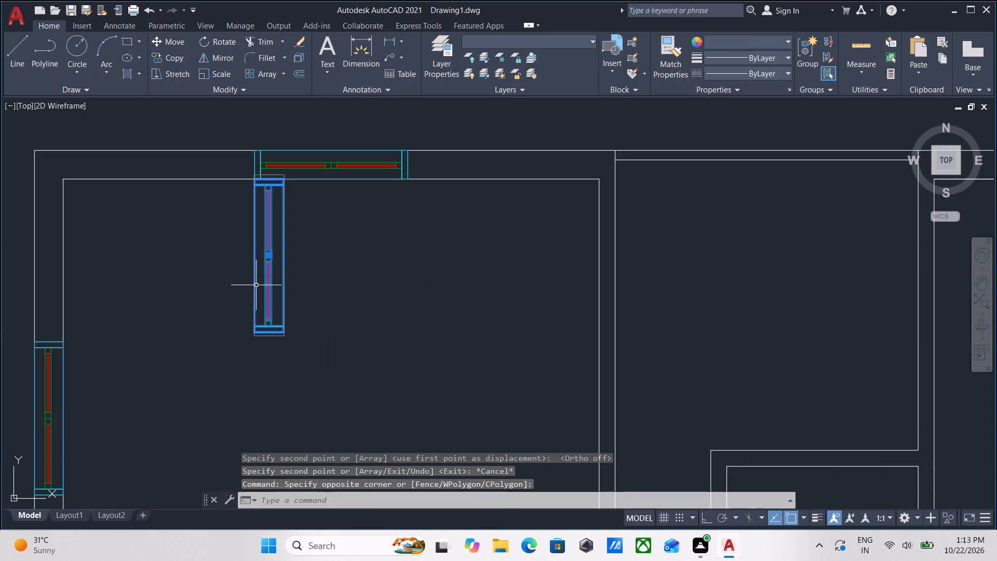
{"action": "middle_click_drag", "start_coordinate": [257, 287], "coordinate": [290, 326]}
{"action": "type", "text": "CO"}
{"action": "key", "text": "Return"}
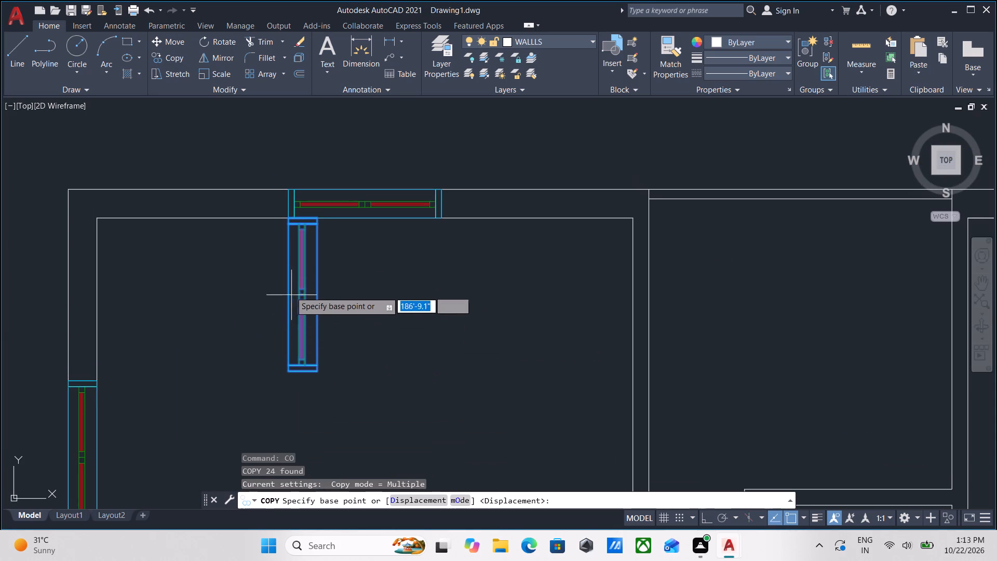
{"action": "left_click", "coordinate": [291, 296]}
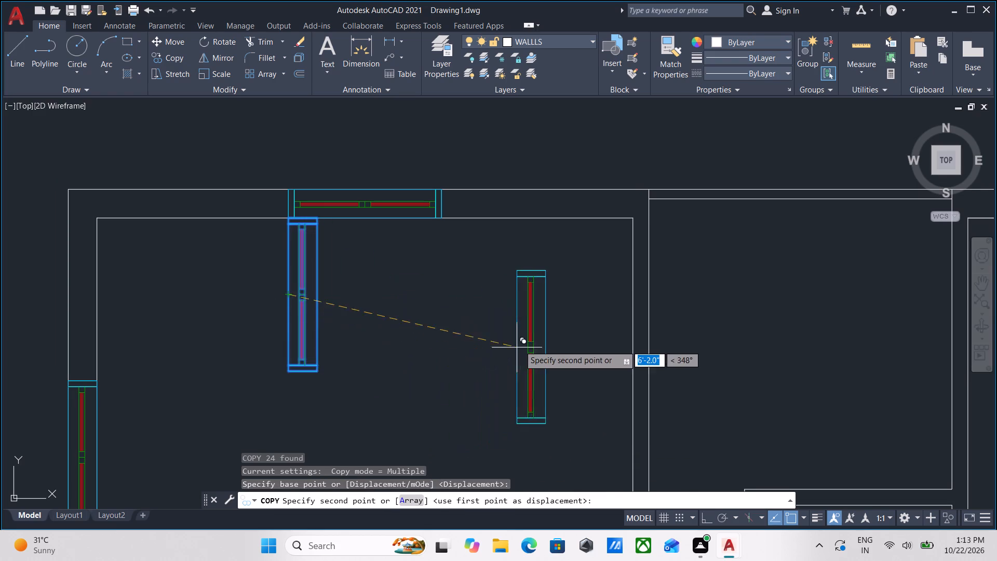
{"action": "scroll", "coordinate": [520, 345], "scroll_direction": "down", "scroll_amount": 2}
{"action": "middle_click_drag", "start_coordinate": [520, 345], "coordinate": [271, 325]}
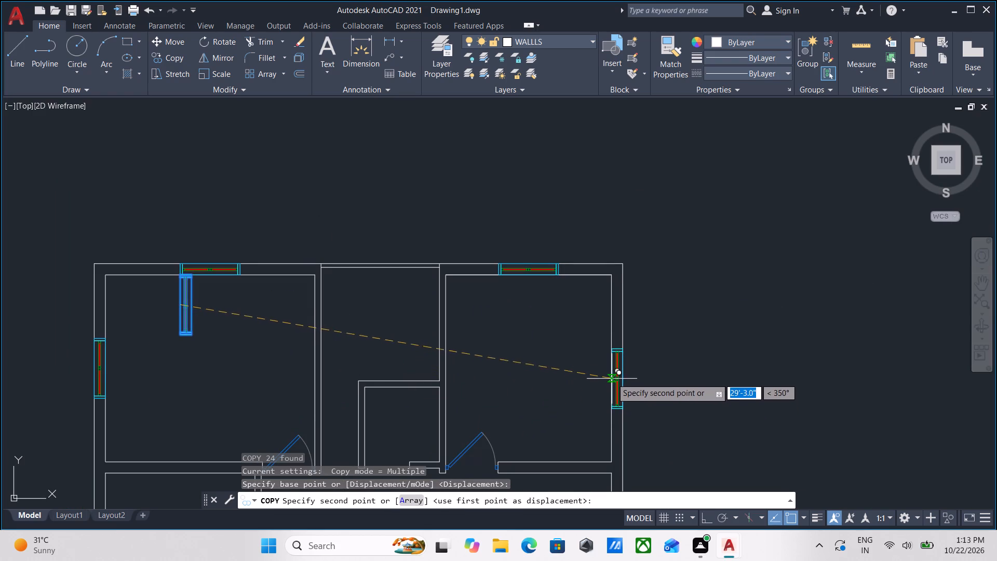
{"action": "left_click", "coordinate": [612, 365]}
Place two more copies of the vertical window, one south of the other, in the large room's east wall below the northeast room.
{"action": "scroll", "coordinate": [503, 302], "scroll_direction": "down", "scroll_amount": 1}
{"action": "middle_click_drag", "start_coordinate": [503, 303], "coordinate": [513, 326]}
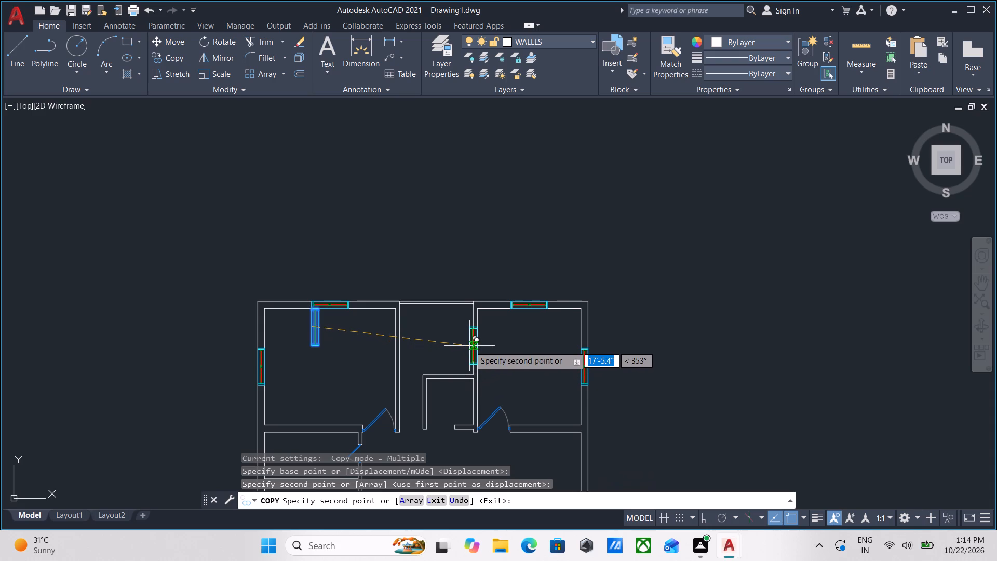
{"action": "scroll", "coordinate": [557, 409], "scroll_direction": "up", "scroll_amount": 1}
{"action": "middle_click_drag", "start_coordinate": [557, 399], "coordinate": [544, 235]}
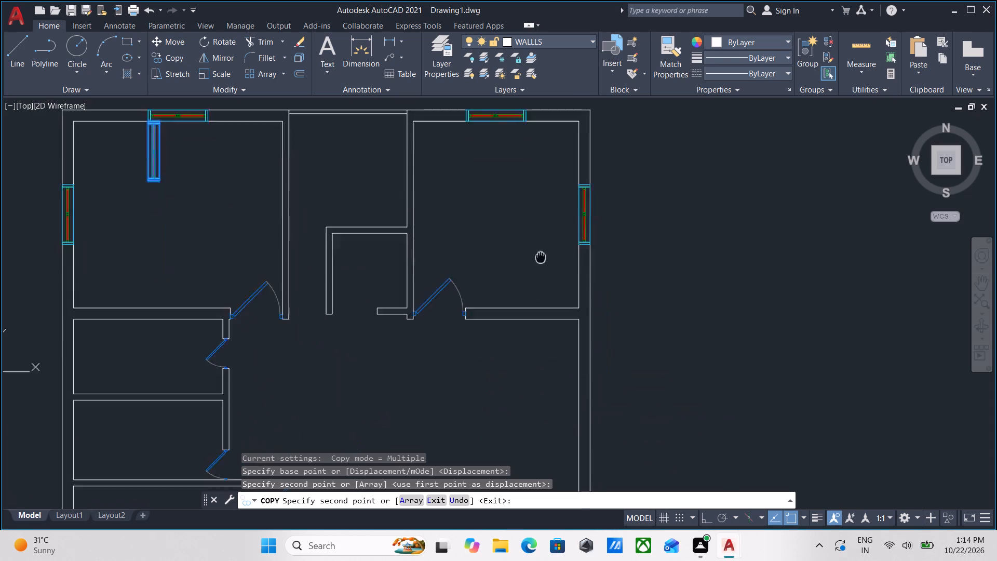
{"action": "middle_click_drag", "start_coordinate": [544, 235], "coordinate": [548, 218]}
{"action": "scroll", "coordinate": [603, 294], "scroll_direction": "down", "scroll_amount": 2}
{"action": "middle_click_drag", "start_coordinate": [603, 295], "coordinate": [587, 233]}
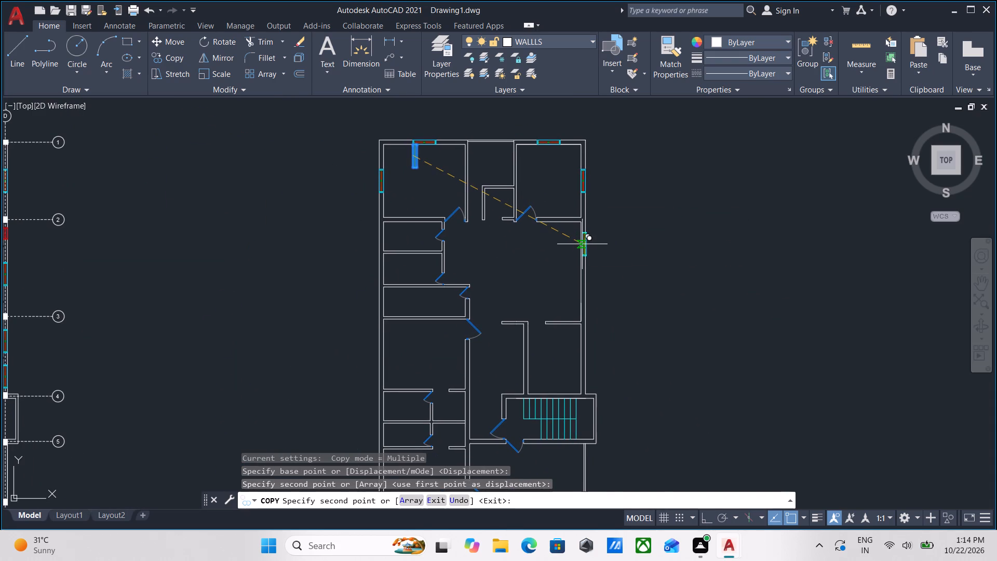
{"action": "scroll", "coordinate": [582, 248], "scroll_direction": "up", "scroll_amount": 2}
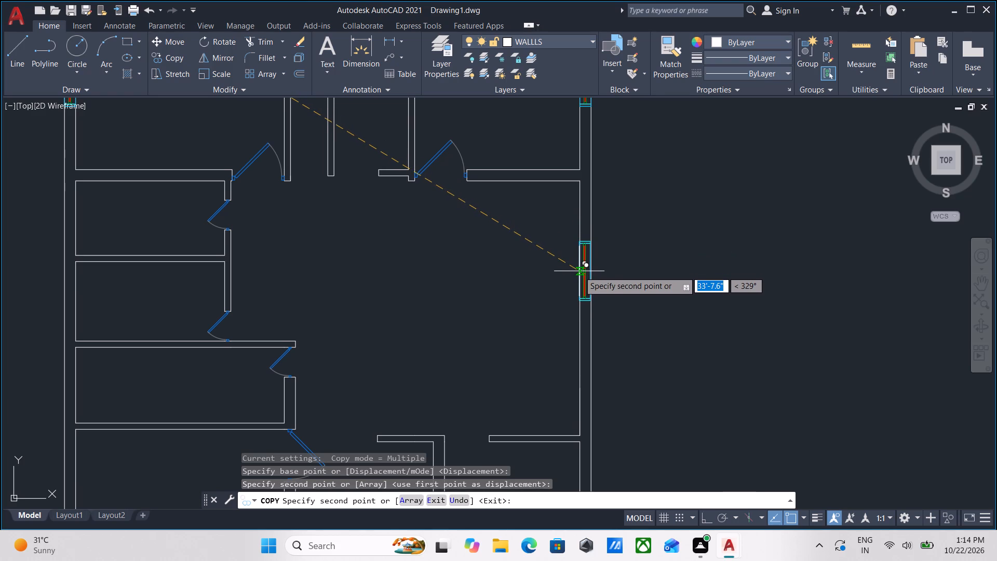
{"action": "scroll", "coordinate": [579, 271], "scroll_direction": "up", "scroll_amount": 2}
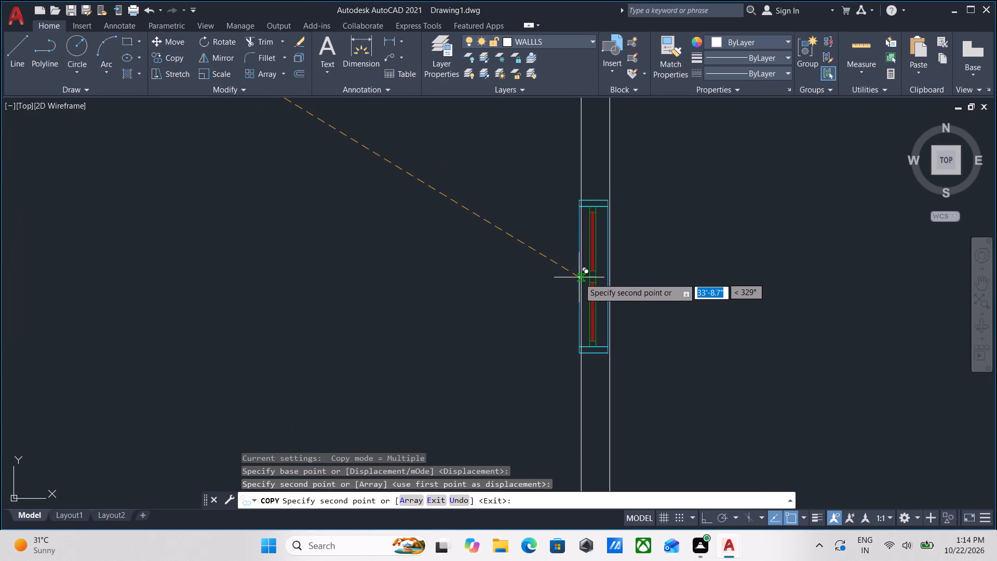
{"action": "left_click", "coordinate": [583, 282]}
{"action": "scroll", "coordinate": [583, 282], "scroll_direction": "down", "scroll_amount": 2}
{"action": "middle_click_drag", "start_coordinate": [583, 282], "coordinate": [567, 201]}
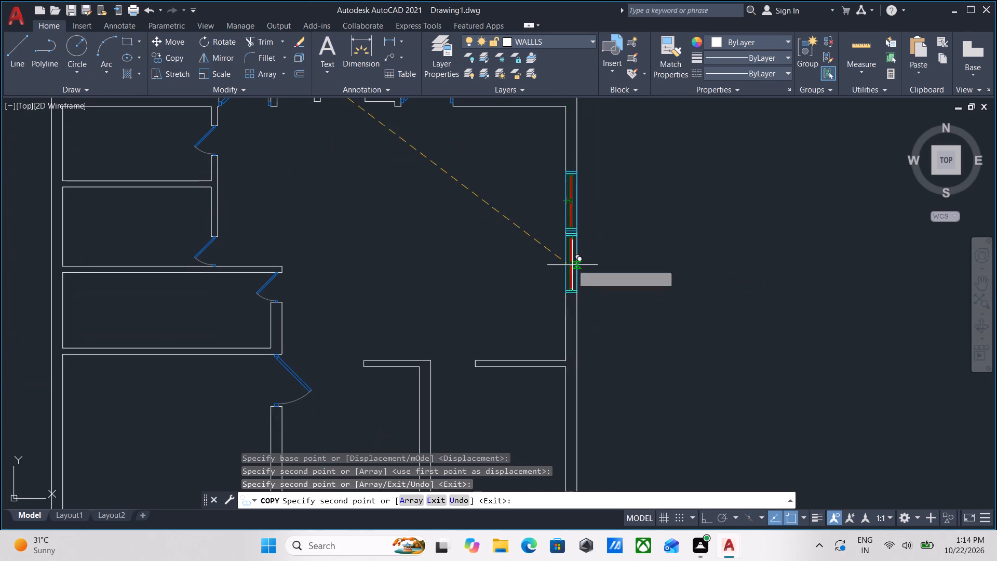
{"action": "left_click", "coordinate": [566, 275]}
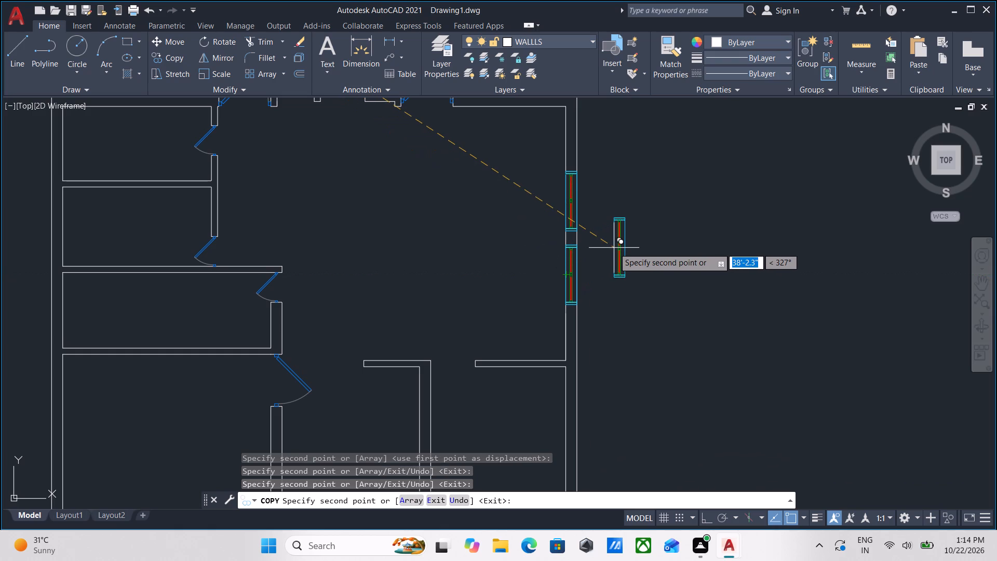
{"action": "key", "text": "Escape"}
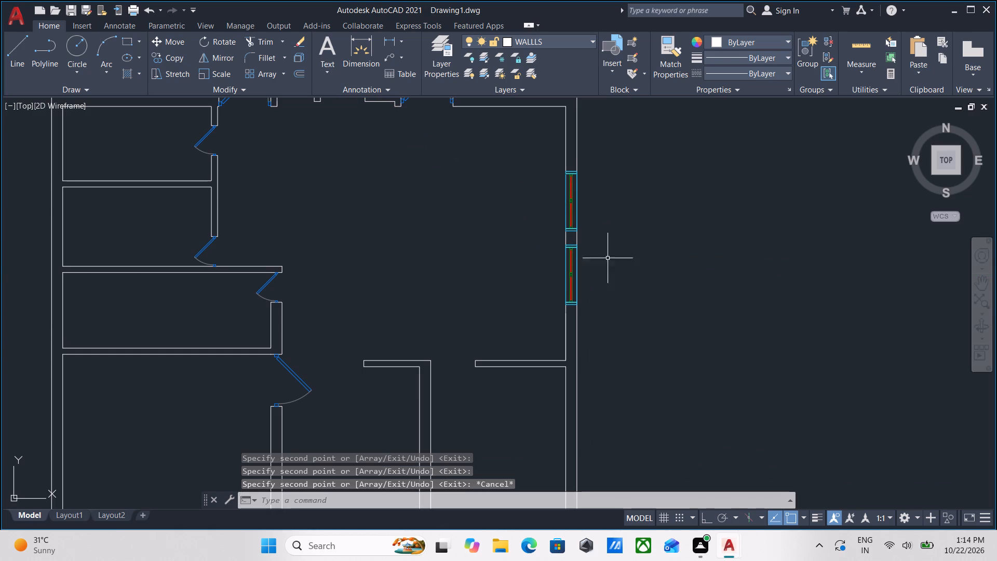
{"action": "scroll", "coordinate": [559, 349], "scroll_direction": "up", "scroll_amount": 1}
{"action": "middle_click_drag", "start_coordinate": [551, 345], "coordinate": [508, 359]}
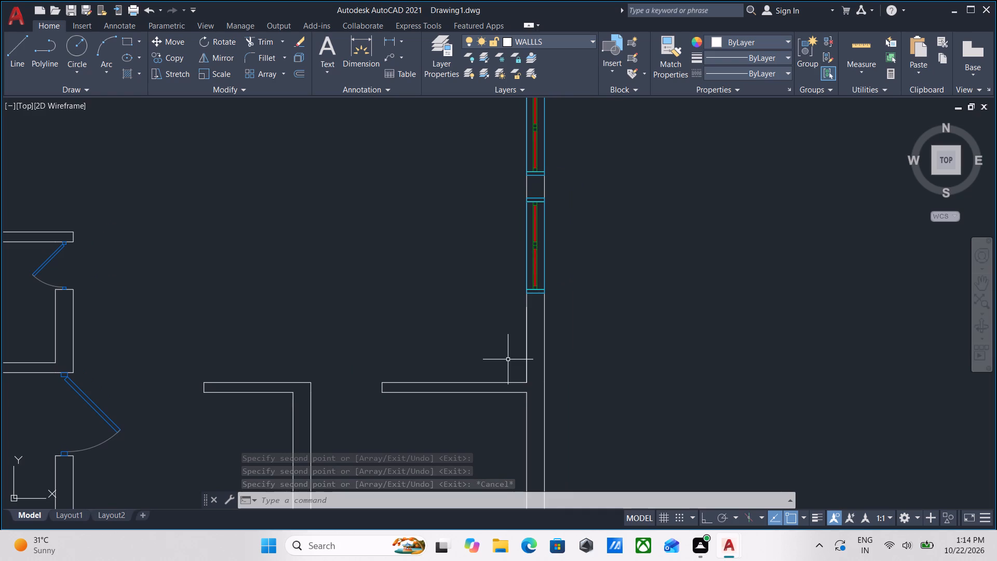
Draw a line across the east wall in line with the north face of the partition south of the large room's windows.
{"action": "key", "text": "l"}
{"action": "key", "text": "Return"}
{"action": "scroll", "coordinate": [503, 390], "scroll_direction": "up", "scroll_amount": 1}
{"action": "left_click", "coordinate": [545, 381]}
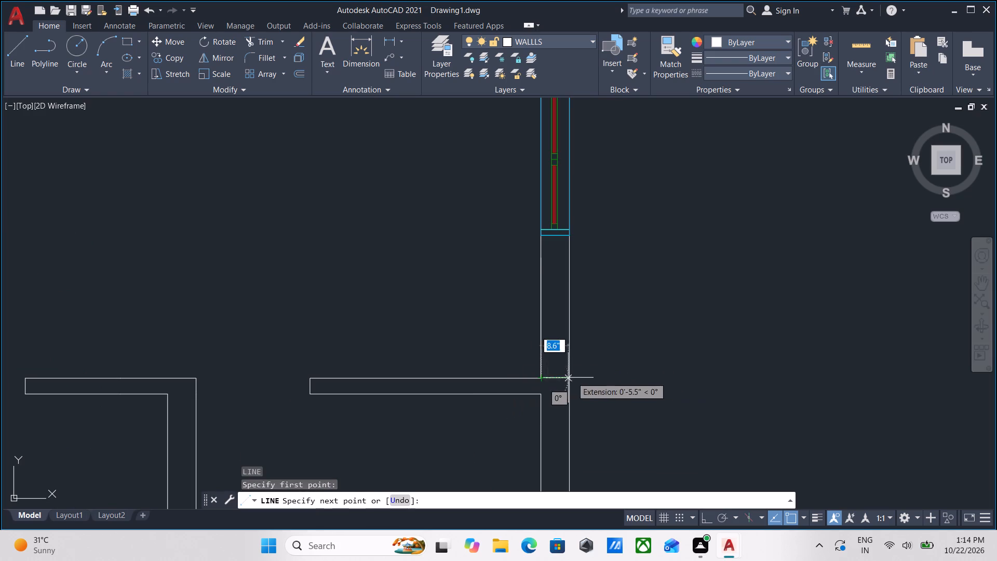
{"action": "left_click", "coordinate": [569, 377]}
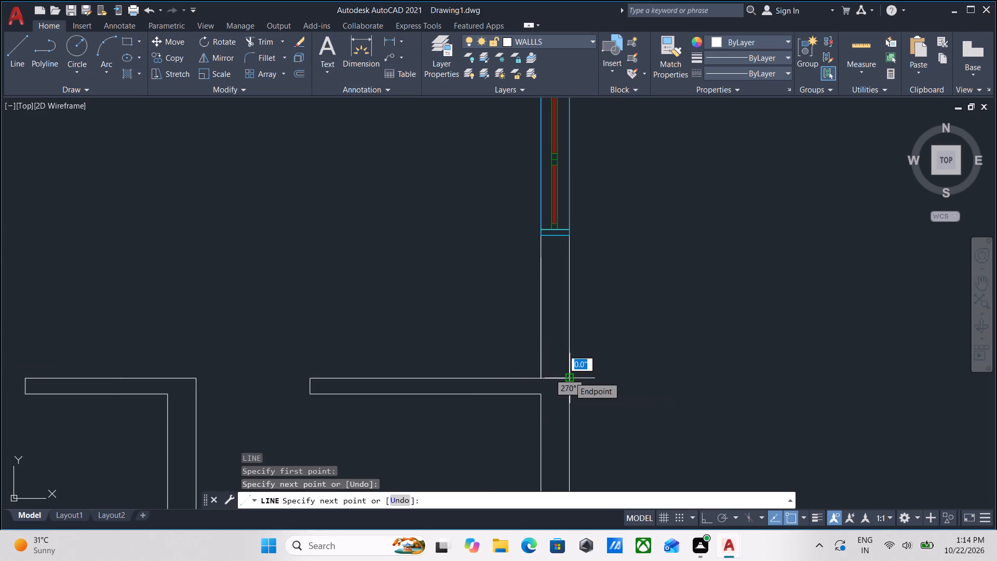
{"action": "key", "text": "Escape"}
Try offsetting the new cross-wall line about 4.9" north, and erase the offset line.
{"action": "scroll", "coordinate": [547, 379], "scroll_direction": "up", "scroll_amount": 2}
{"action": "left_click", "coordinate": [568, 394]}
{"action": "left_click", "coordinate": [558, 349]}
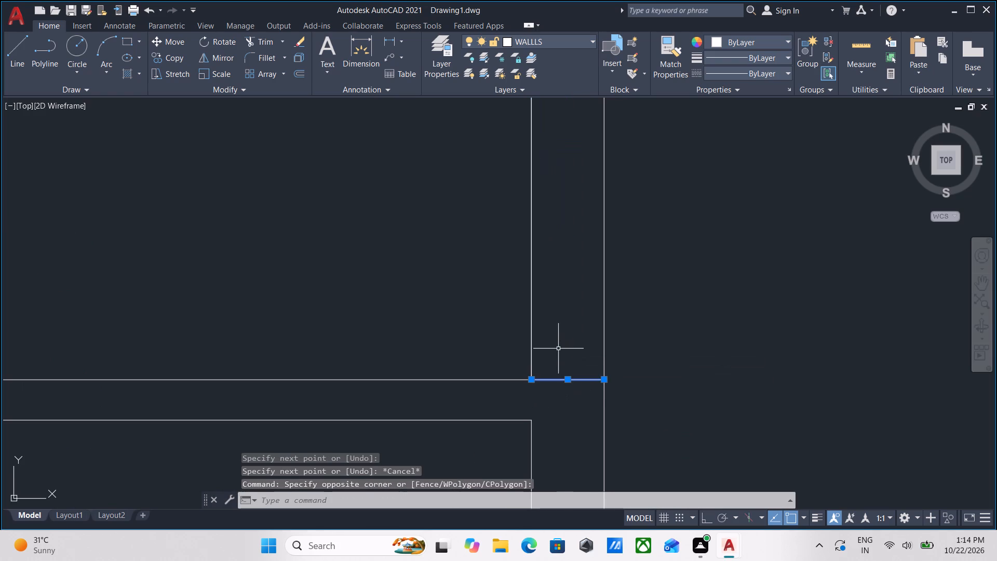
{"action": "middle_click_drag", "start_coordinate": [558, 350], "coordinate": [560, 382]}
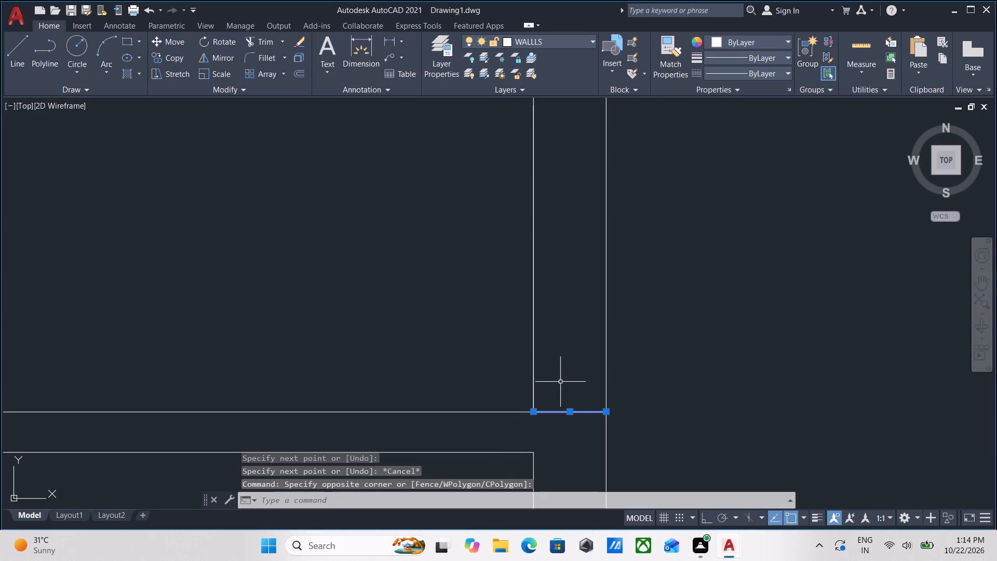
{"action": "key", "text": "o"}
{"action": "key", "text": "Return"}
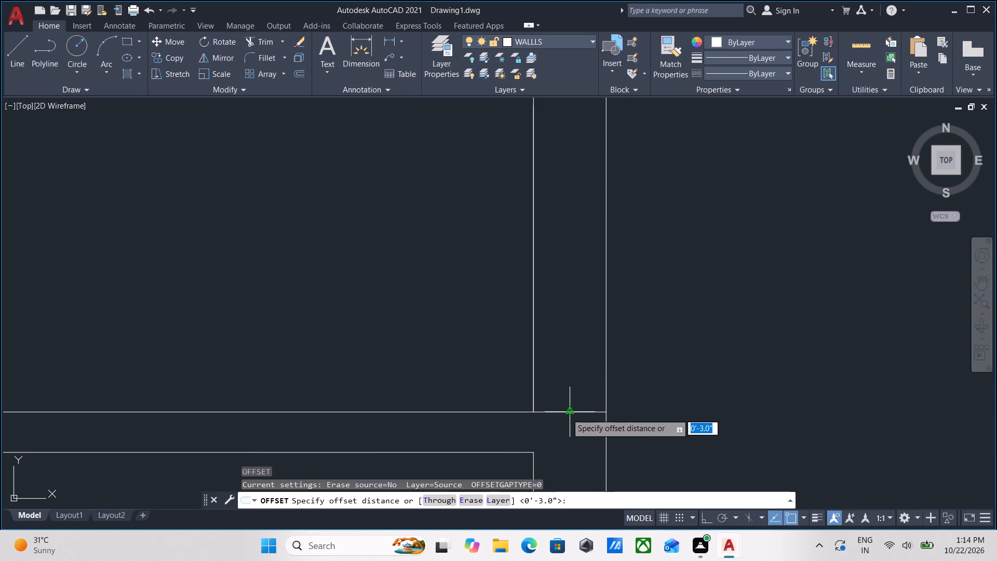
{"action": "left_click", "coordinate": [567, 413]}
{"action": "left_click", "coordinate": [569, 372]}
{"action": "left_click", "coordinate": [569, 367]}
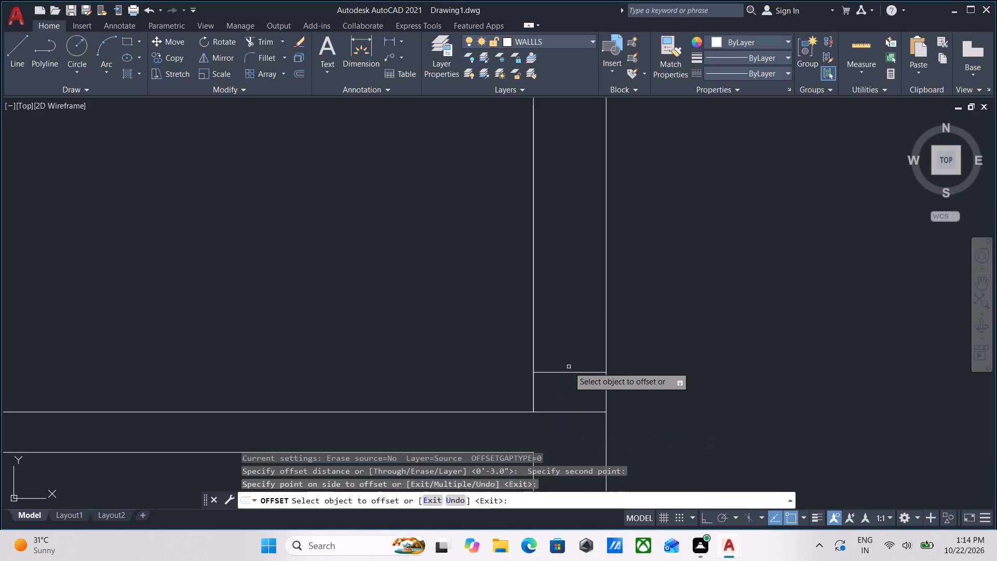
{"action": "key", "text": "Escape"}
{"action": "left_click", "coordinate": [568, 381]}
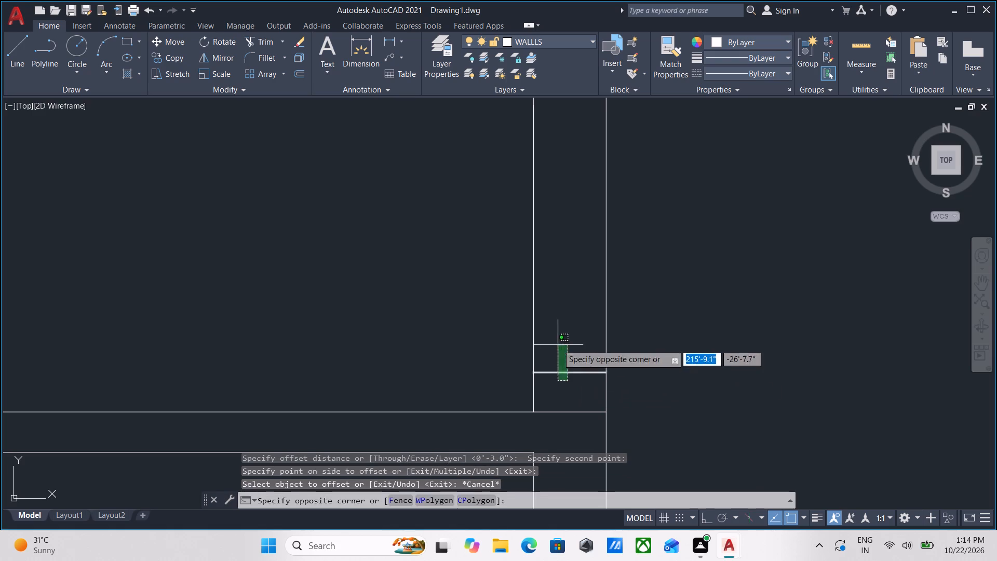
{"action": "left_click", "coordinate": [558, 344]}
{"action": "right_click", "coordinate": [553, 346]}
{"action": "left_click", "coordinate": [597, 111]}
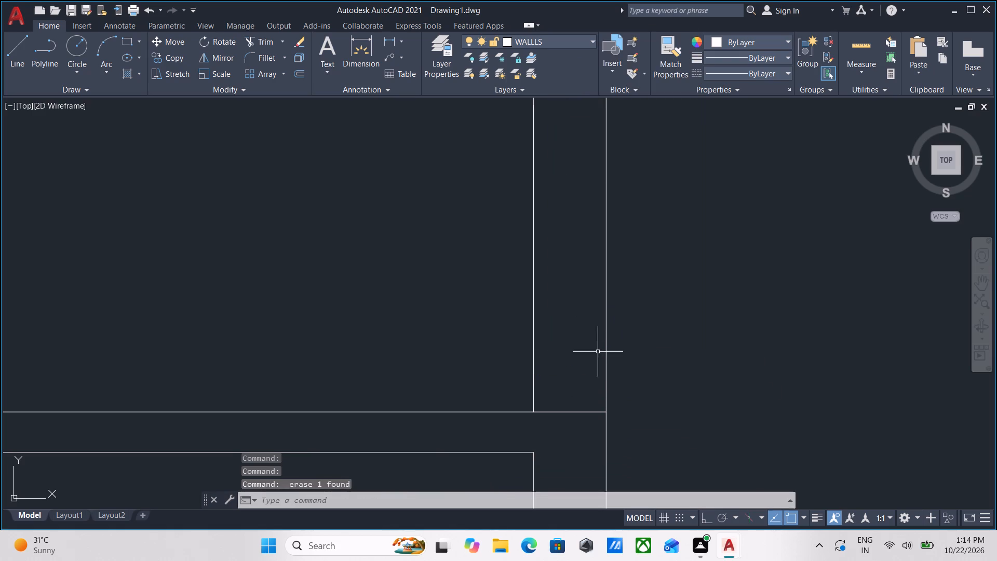
Offset the cross-wall line 6" north, and offset the resulting line another 2' north to mark an opening's jambs.
{"action": "left_click", "coordinate": [568, 425]}
{"action": "left_click", "coordinate": [560, 384]}
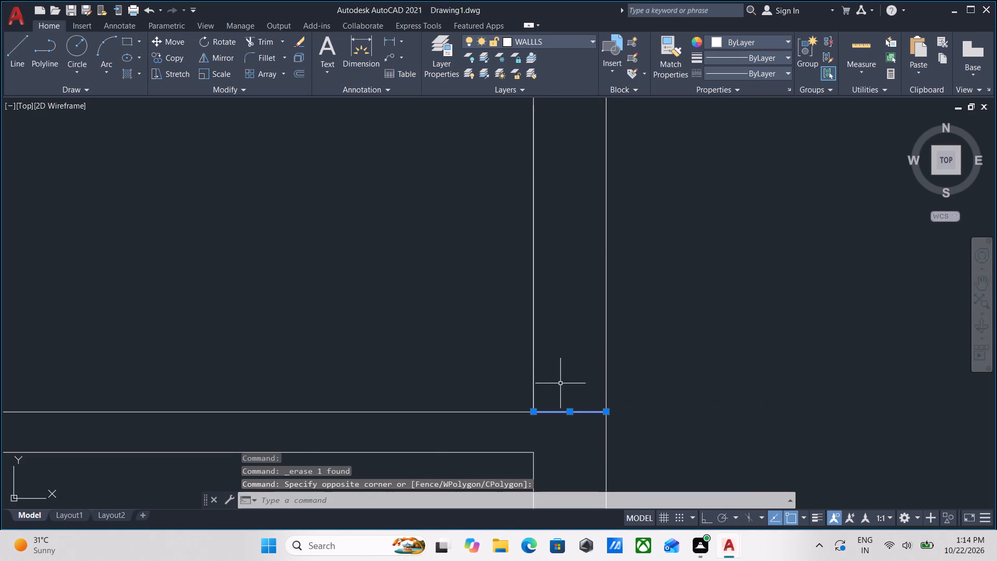
{"action": "key", "text": "o"}
{"action": "key", "text": "Return"}
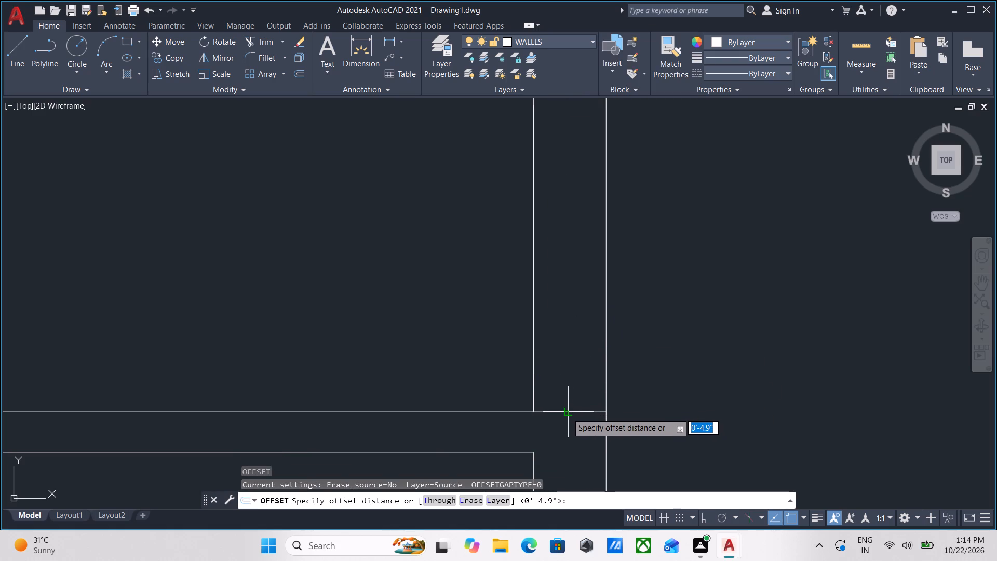
{"action": "left_click", "coordinate": [573, 412]}
{"action": "left_click", "coordinate": [570, 360]}
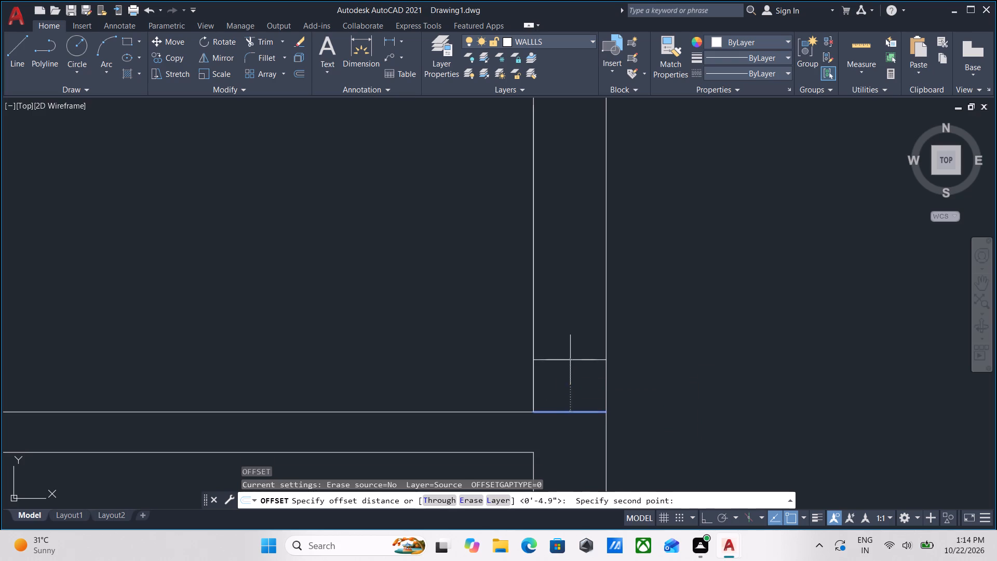
{"action": "key", "text": "6"}
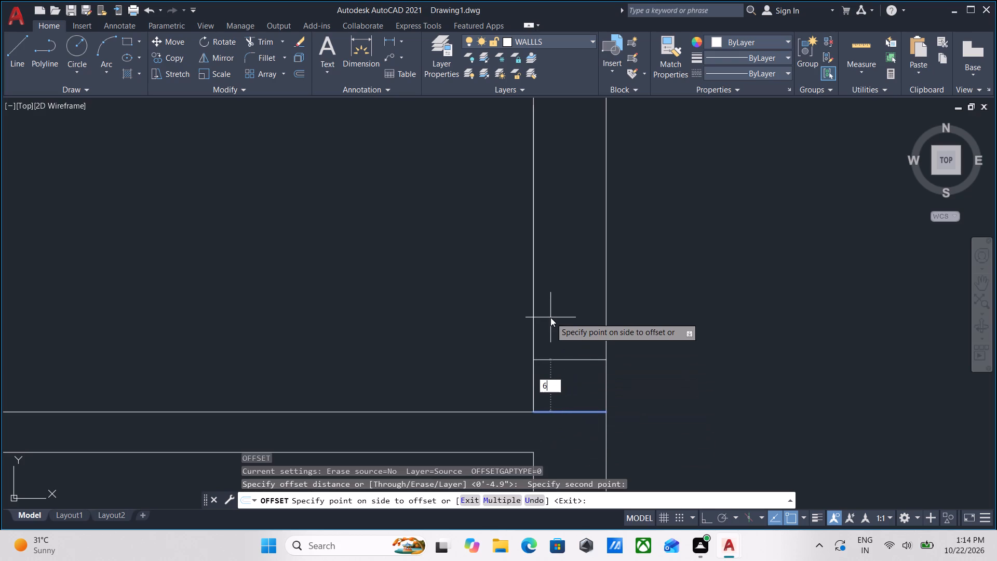
{"action": "key", "text": "shift+quotedbl"}
{"action": "key", "text": "Return"}
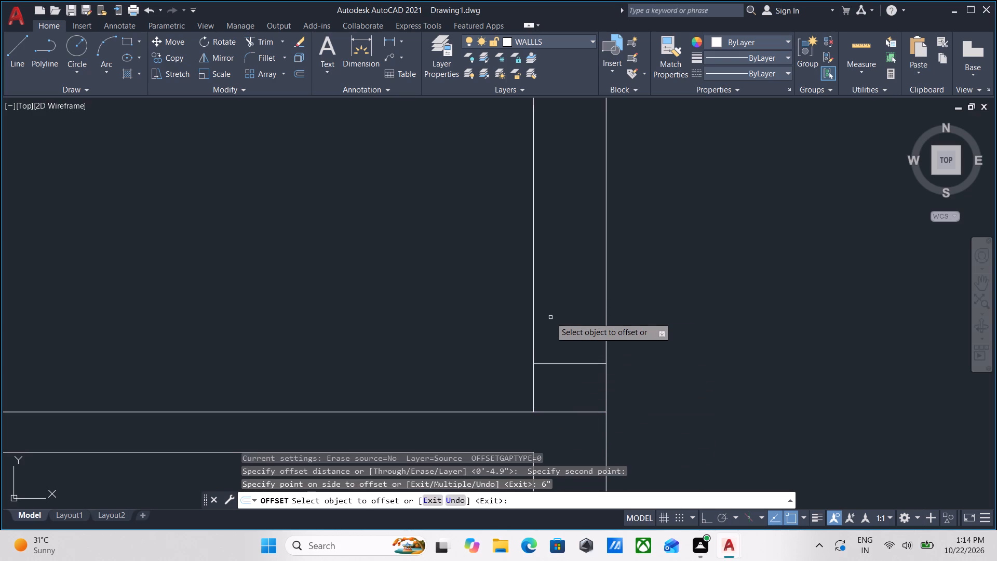
{"action": "left_click", "coordinate": [576, 363]}
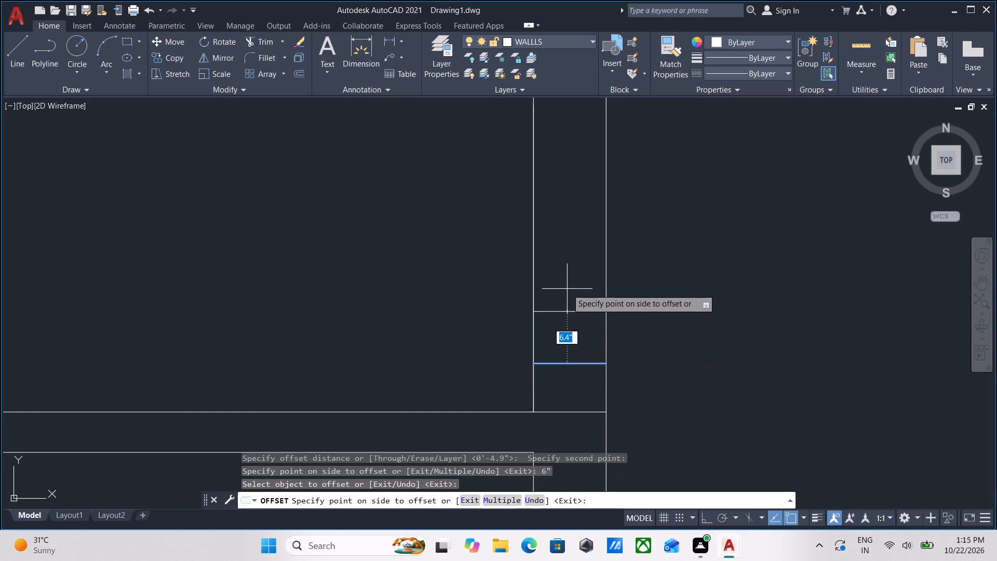
{"action": "type", "text": "2'"}
{"action": "key", "text": "Return"}
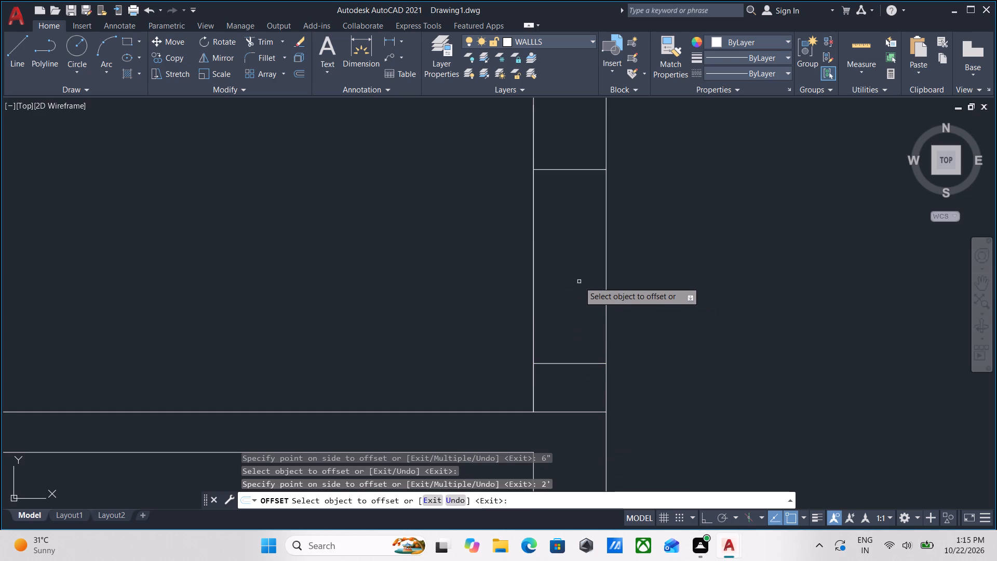
{"action": "scroll", "coordinate": [583, 283], "scroll_direction": "down", "scroll_amount": 2}
{"action": "middle_click_drag", "start_coordinate": [592, 290], "coordinate": [538, 376]}
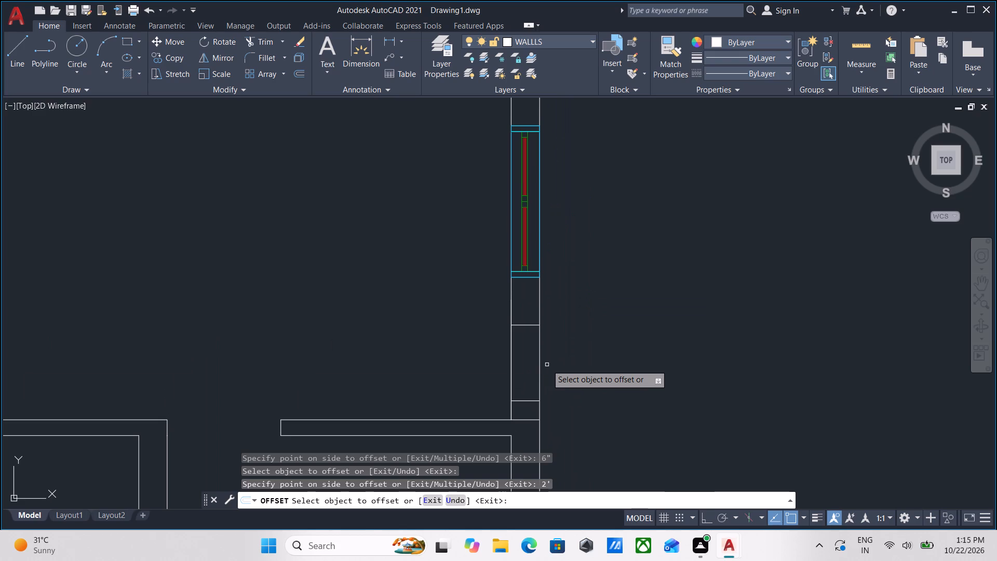
{"action": "key", "text": "Escape"}
Trim both east wall lines between the two jamb lines to cut the 2' opening.
{"action": "type", "text": "TR"}
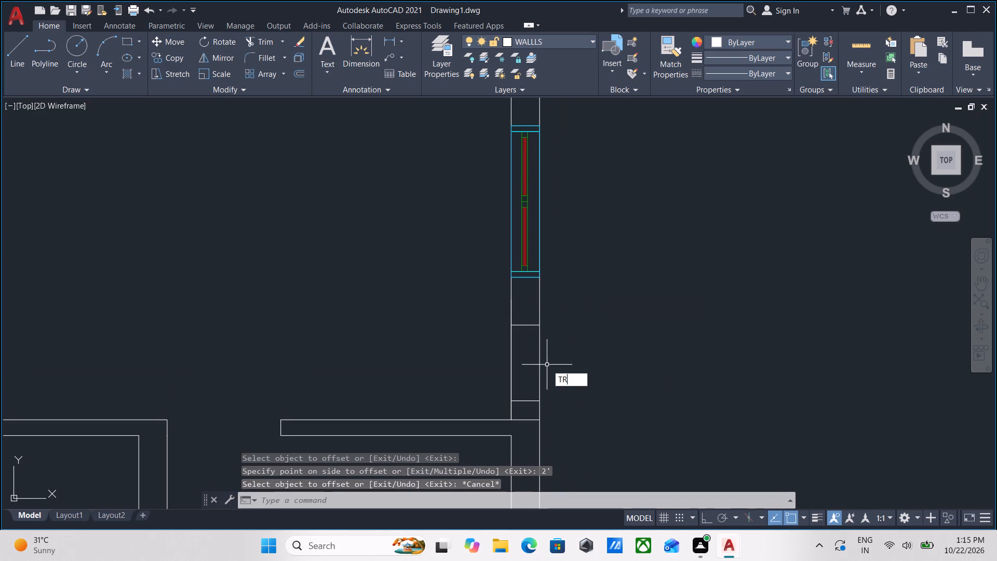
{"action": "key", "text": "Return"}
{"action": "left_click", "coordinate": [555, 359]}
{"action": "left_click", "coordinate": [407, 347]}
{"action": "scroll", "coordinate": [420, 339], "scroll_direction": "down", "scroll_amount": 2}
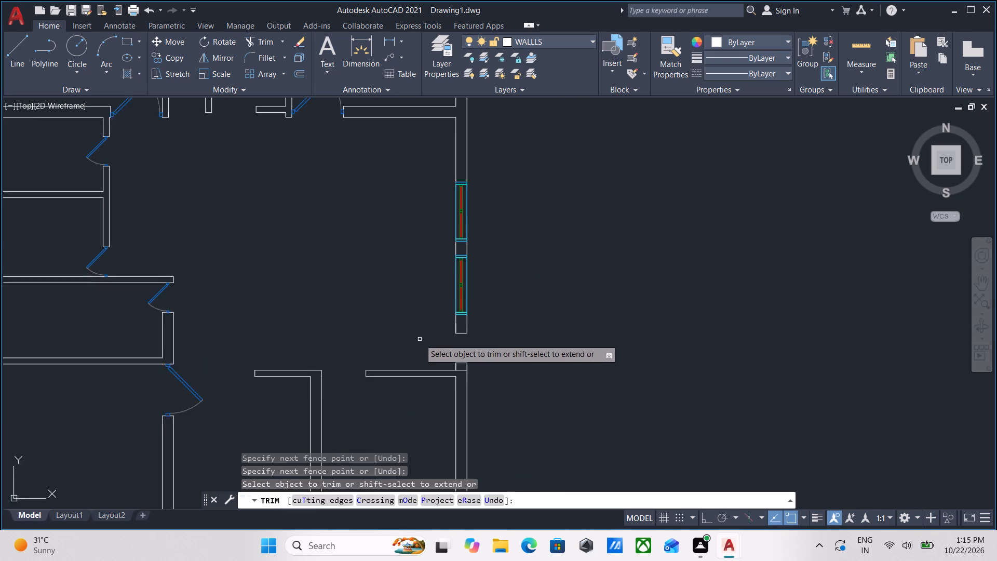
{"action": "middle_click_drag", "start_coordinate": [420, 339], "coordinate": [423, 386]}
{"action": "middle_click_drag", "start_coordinate": [418, 319], "coordinate": [416, 340]}
{"action": "scroll", "coordinate": [418, 319], "scroll_direction": "down", "scroll_amount": 1}
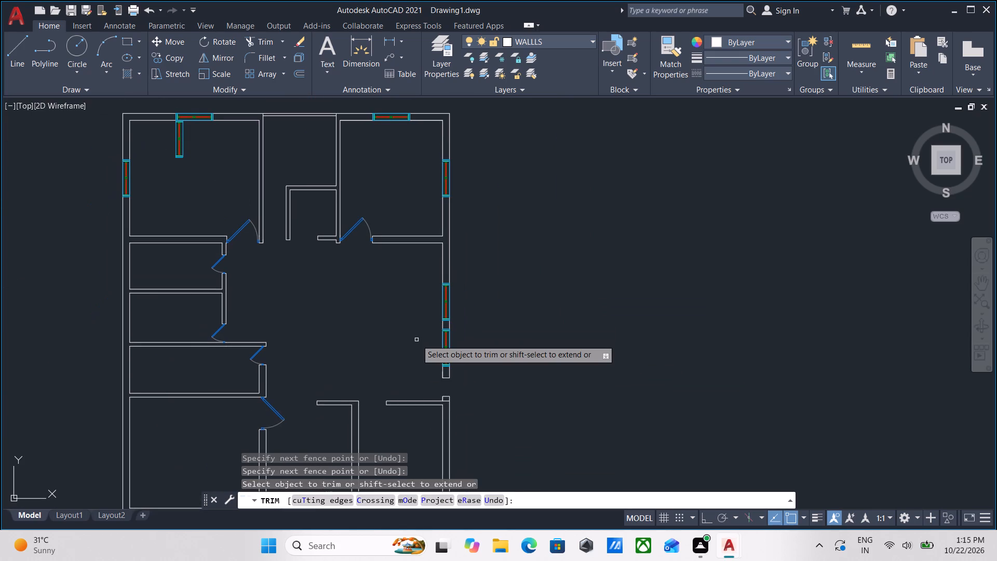
{"action": "middle_click_drag", "start_coordinate": [416, 340], "coordinate": [411, 406]}
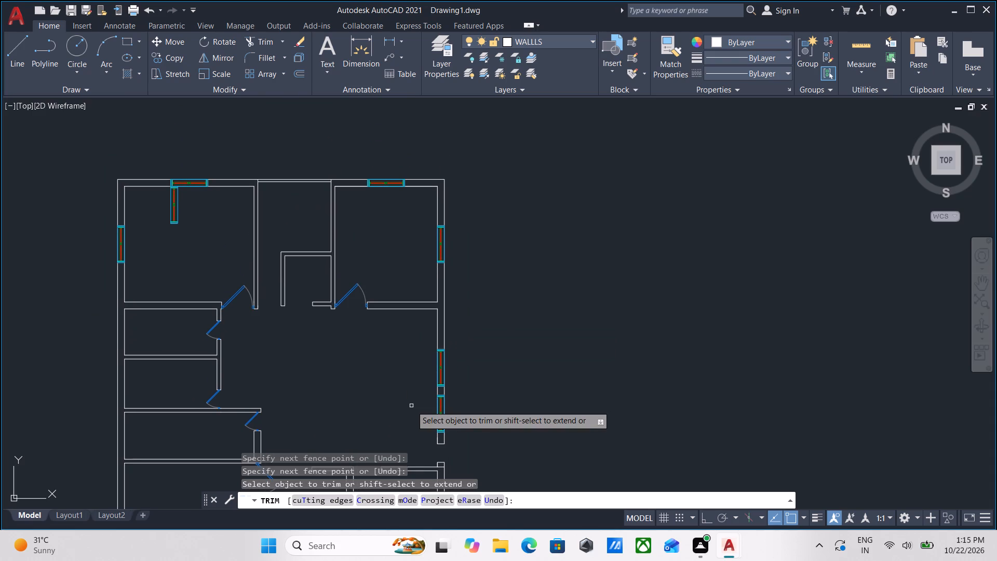
{"action": "middle_click_drag", "start_coordinate": [559, 464], "coordinate": [550, 302]}
{"action": "scroll", "coordinate": [440, 282], "scroll_direction": "up", "scroll_amount": 2}
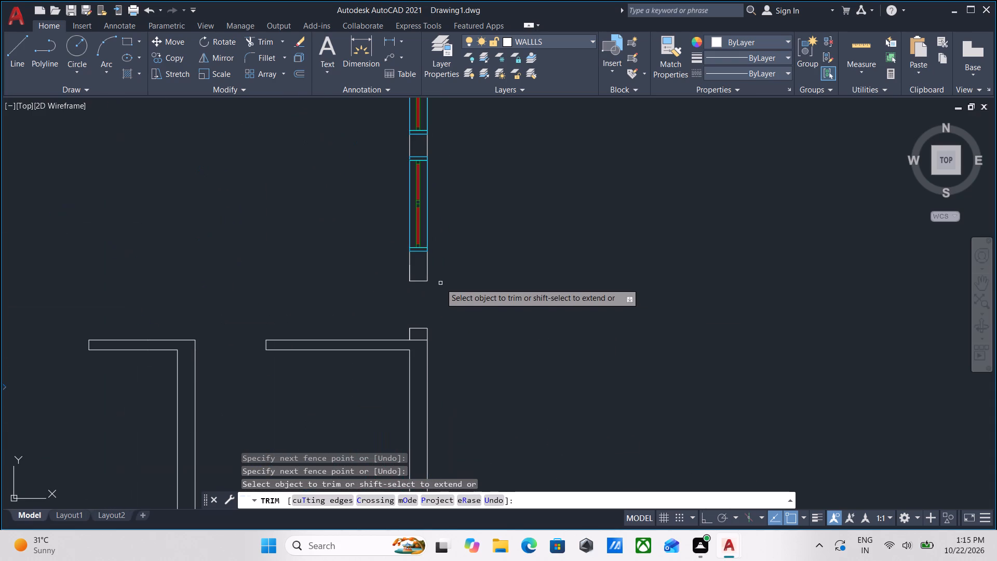
{"action": "key", "text": "Escape"}
Trim away the construction line across the east wall at the partition junction just south of the opening.
{"action": "type", "text": "TR"}
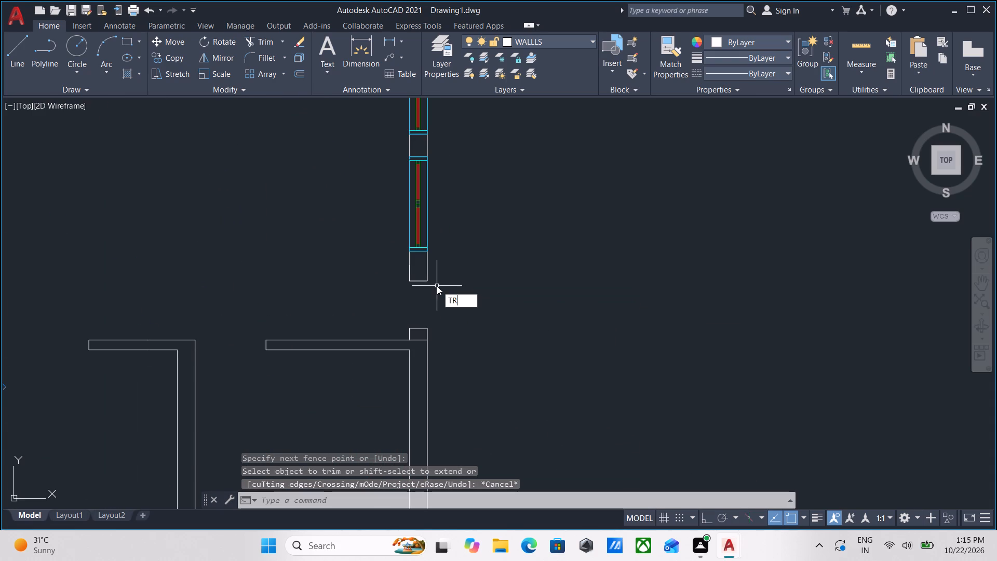
{"action": "key", "text": "Return"}
{"action": "scroll", "coordinate": [378, 359], "scroll_direction": "up", "scroll_amount": 3}
{"action": "left_click", "coordinate": [503, 280]}
{"action": "left_click", "coordinate": [497, 234]}
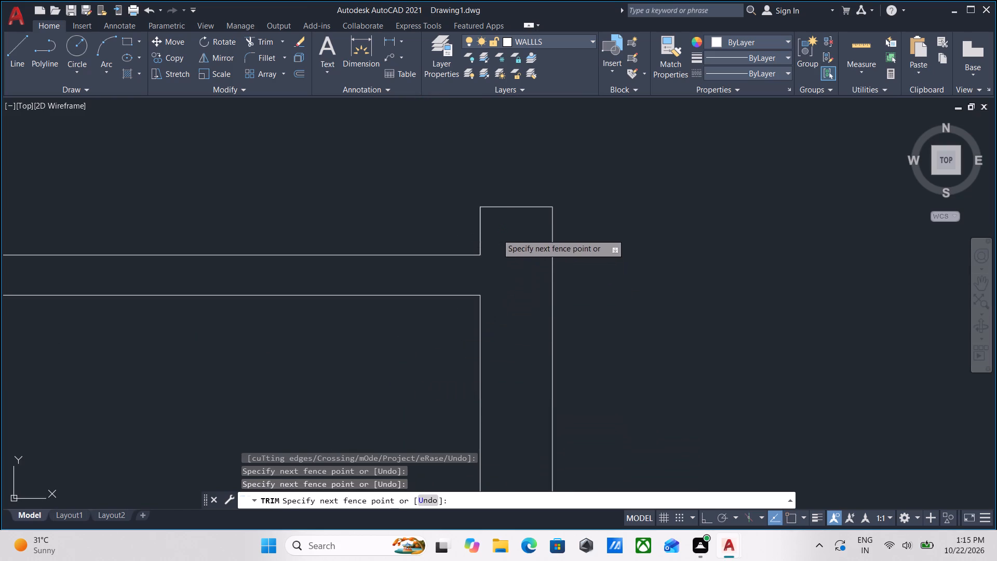
{"action": "scroll", "coordinate": [497, 234], "scroll_direction": "down", "scroll_amount": 2}
{"action": "middle_click_drag", "start_coordinate": [494, 261], "coordinate": [490, 346]}
{"action": "key", "text": "Escape"}
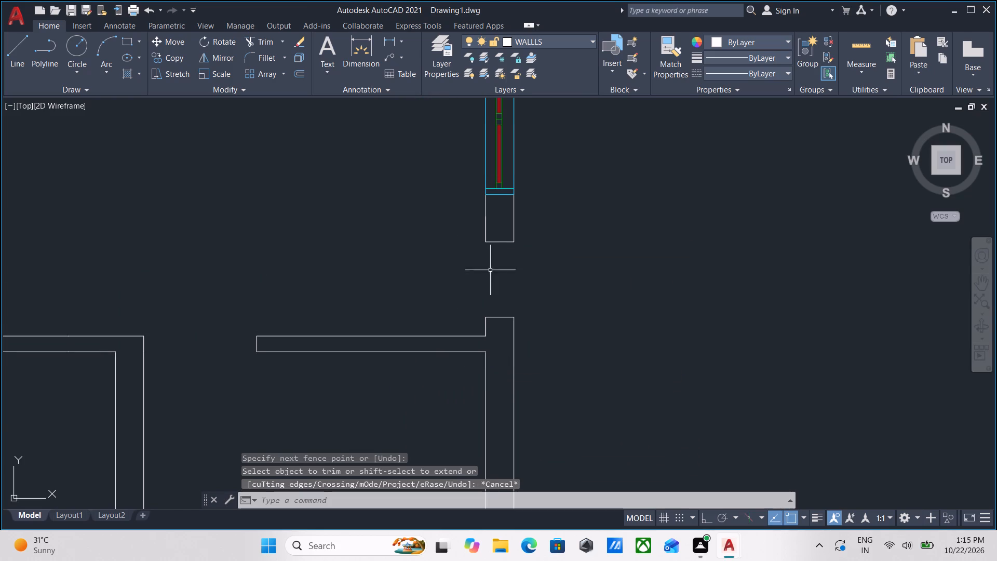
Move the northern of the large room's two east-wall windows about 1'-9" north along the wall.
{"action": "middle_click_drag", "start_coordinate": [491, 234], "coordinate": [506, 329]}
{"action": "middle_click_drag", "start_coordinate": [515, 301], "coordinate": [515, 363]}
{"action": "middle_click_drag", "start_coordinate": [514, 256], "coordinate": [508, 396]}
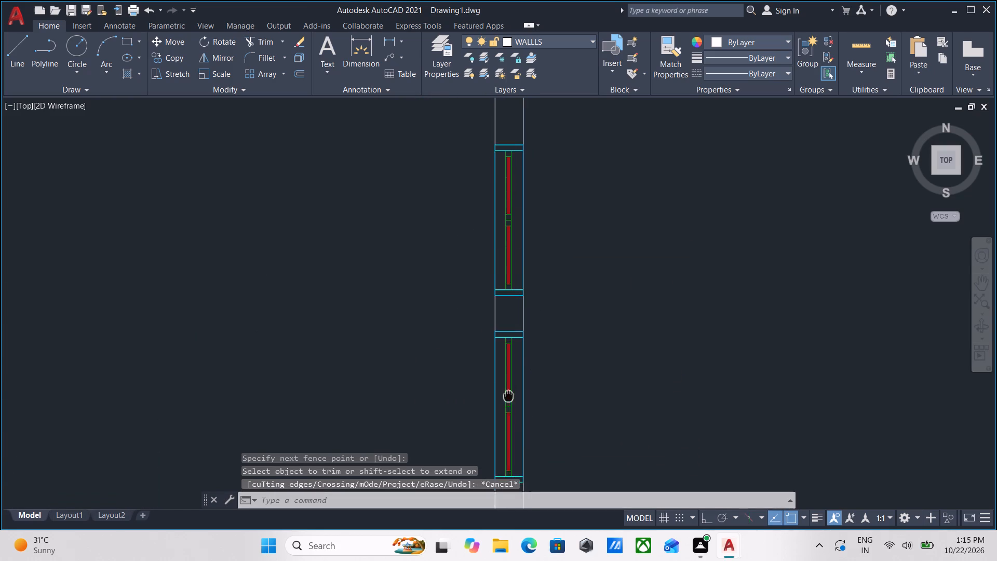
{"action": "left_click_drag", "start_coordinate": [506, 329], "coordinate": [507, 320]}
{"action": "left_click", "coordinate": [507, 273]}
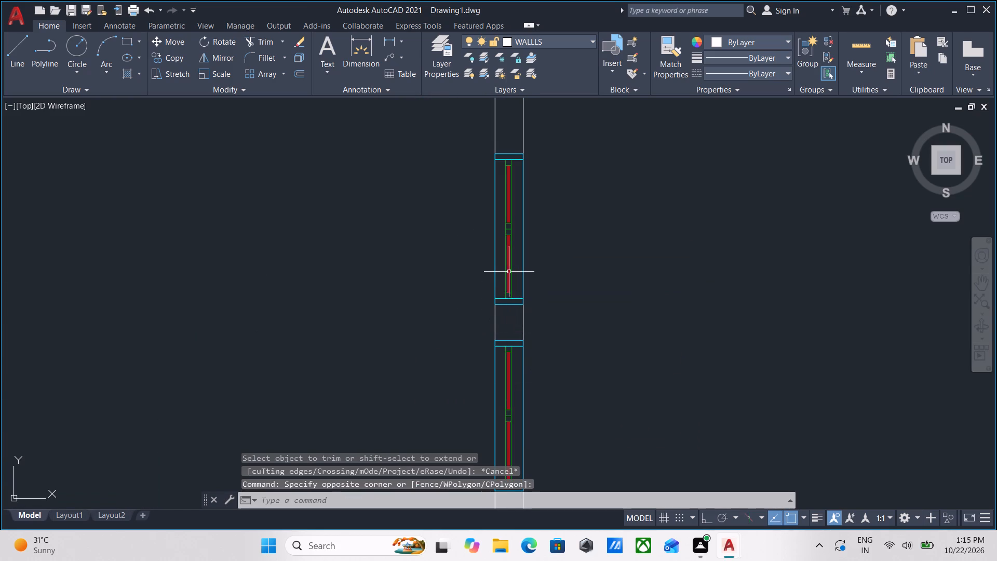
{"action": "middle_click_drag", "start_coordinate": [511, 269], "coordinate": [492, 392]}
{"action": "left_click", "coordinate": [491, 269]}
{"action": "left_click", "coordinate": [488, 287]}
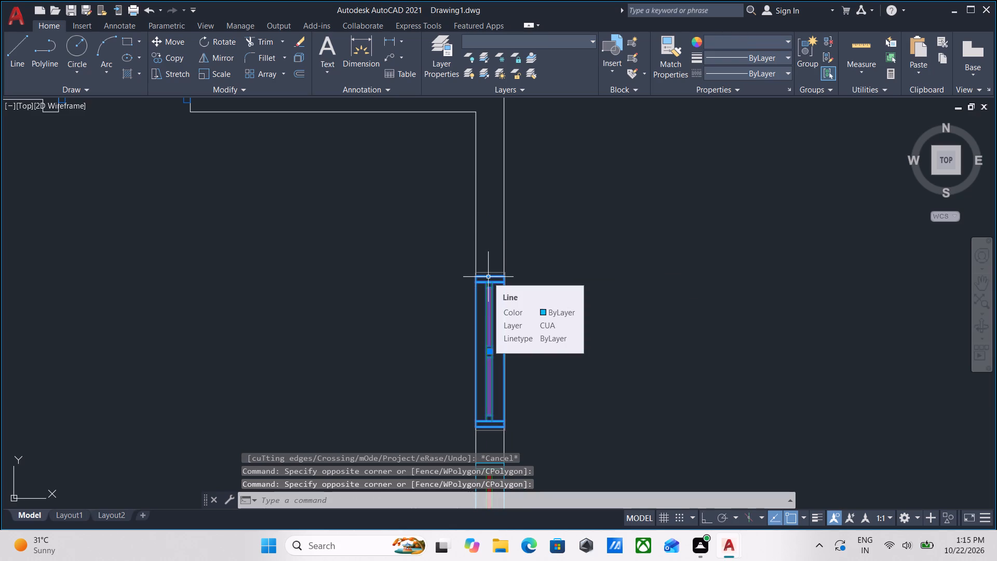
{"action": "key", "text": "m"}
{"action": "key", "text": "Return"}
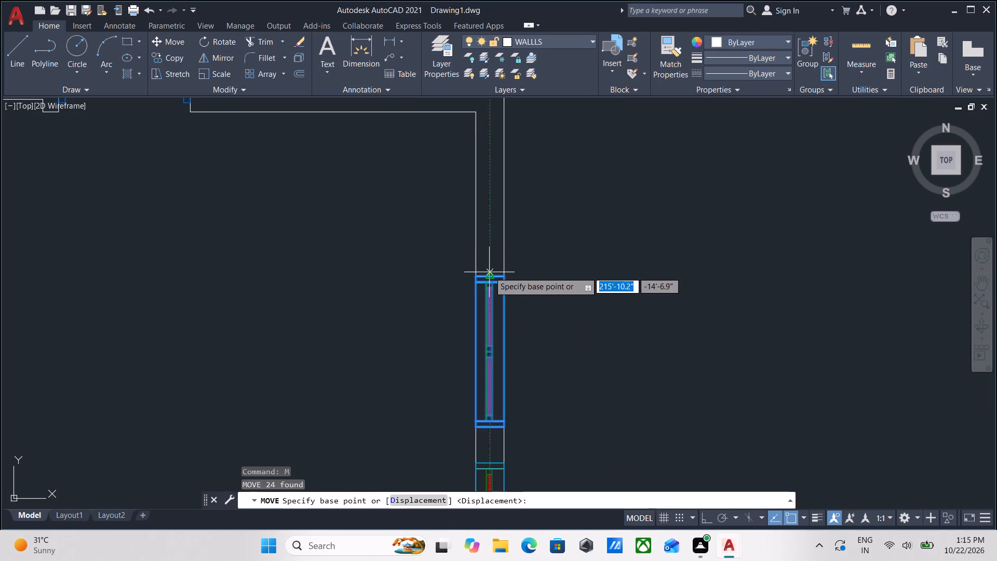
{"action": "left_click", "coordinate": [489, 274]}
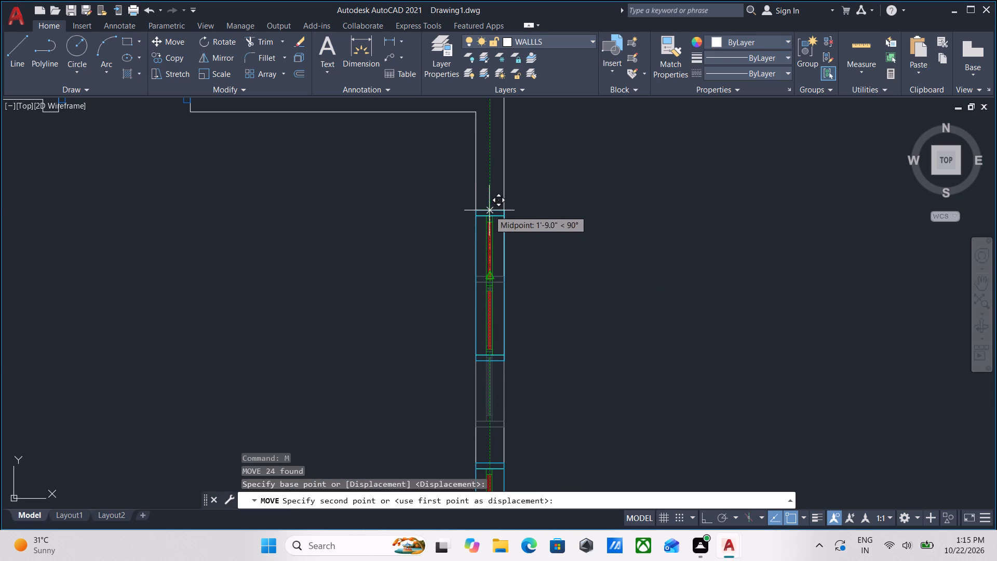
{"action": "left_click", "coordinate": [489, 210]}
Move the southern of the large room's two east-wall windows about 1'-6.6" north along the wall.
{"action": "scroll", "coordinate": [495, 265], "scroll_direction": "down", "scroll_amount": 2}
{"action": "middle_click_drag", "start_coordinate": [494, 273], "coordinate": [489, 239]}
{"action": "scroll", "coordinate": [489, 314], "scroll_direction": "up", "scroll_amount": 2}
{"action": "left_click", "coordinate": [489, 285]}
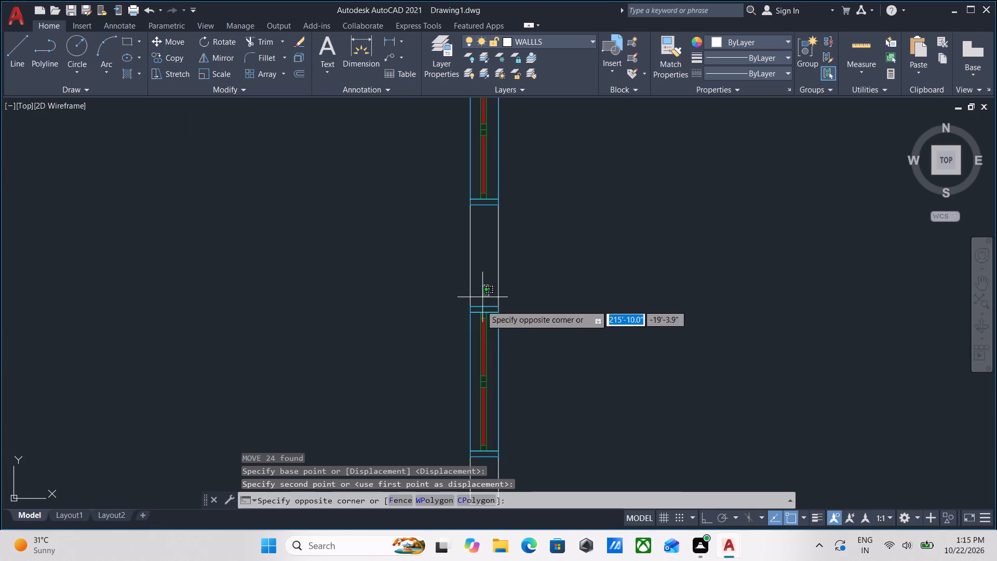
{"action": "left_click", "coordinate": [477, 315]}
{"action": "scroll", "coordinate": [483, 308], "scroll_direction": "up", "scroll_amount": 1}
{"action": "key", "text": "m"}
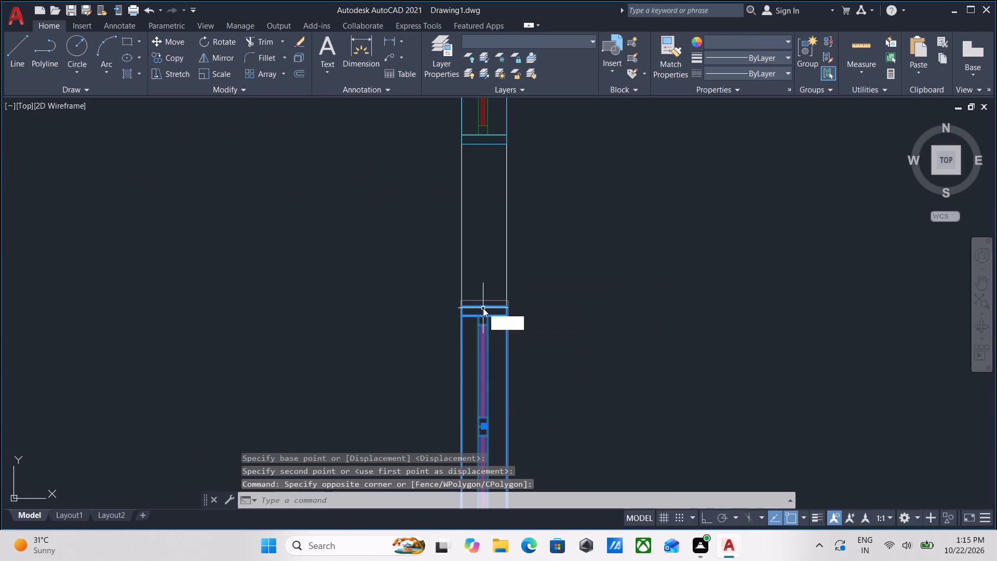
{"action": "key", "text": "Return"}
{"action": "left_click", "coordinate": [483, 308]}
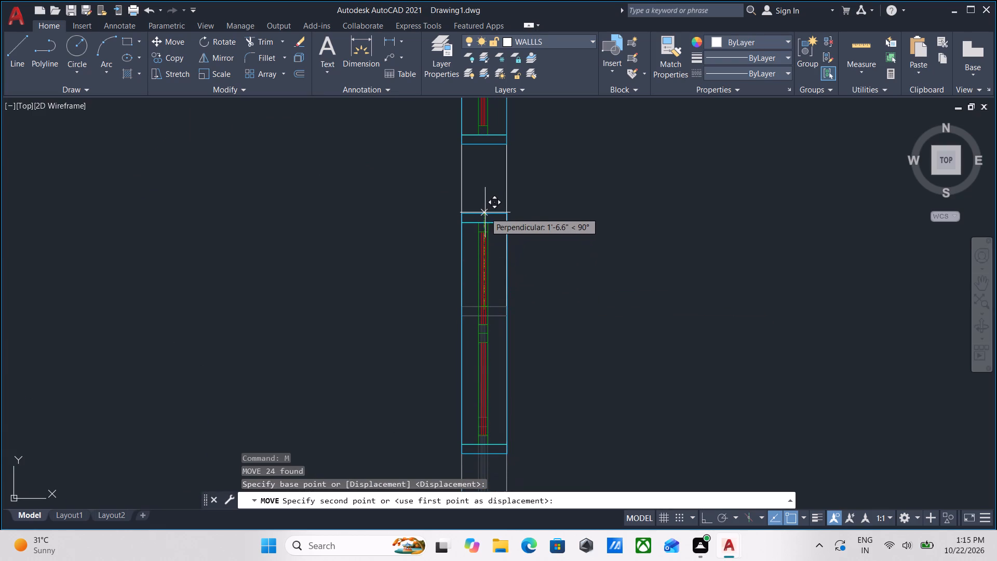
{"action": "left_click", "coordinate": [484, 212]}
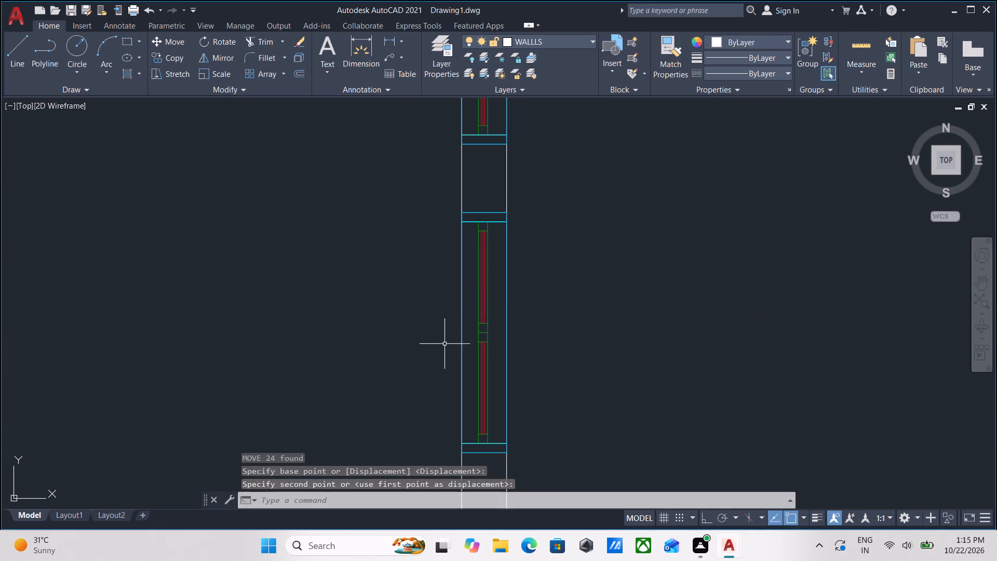
{"action": "key", "text": "Escape"}
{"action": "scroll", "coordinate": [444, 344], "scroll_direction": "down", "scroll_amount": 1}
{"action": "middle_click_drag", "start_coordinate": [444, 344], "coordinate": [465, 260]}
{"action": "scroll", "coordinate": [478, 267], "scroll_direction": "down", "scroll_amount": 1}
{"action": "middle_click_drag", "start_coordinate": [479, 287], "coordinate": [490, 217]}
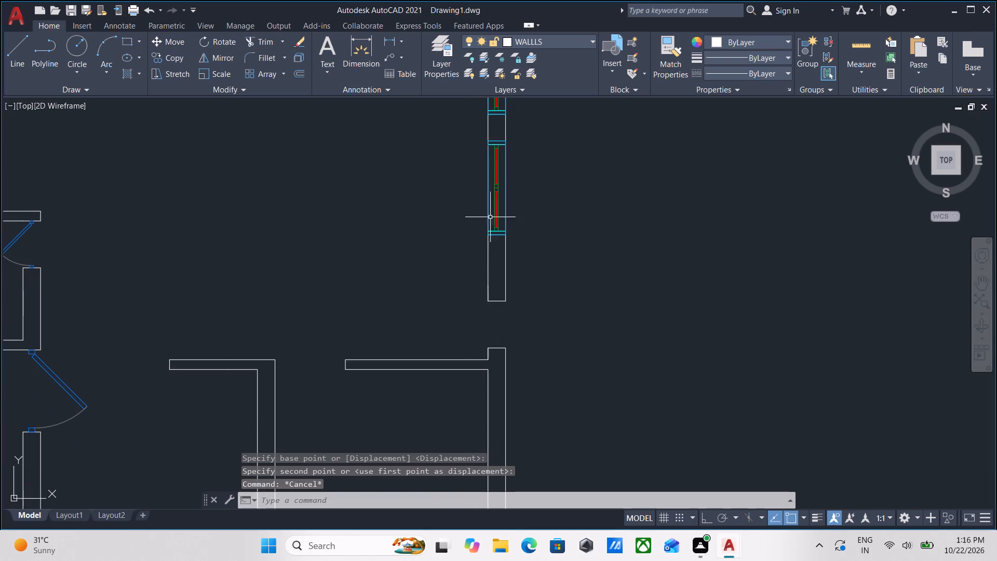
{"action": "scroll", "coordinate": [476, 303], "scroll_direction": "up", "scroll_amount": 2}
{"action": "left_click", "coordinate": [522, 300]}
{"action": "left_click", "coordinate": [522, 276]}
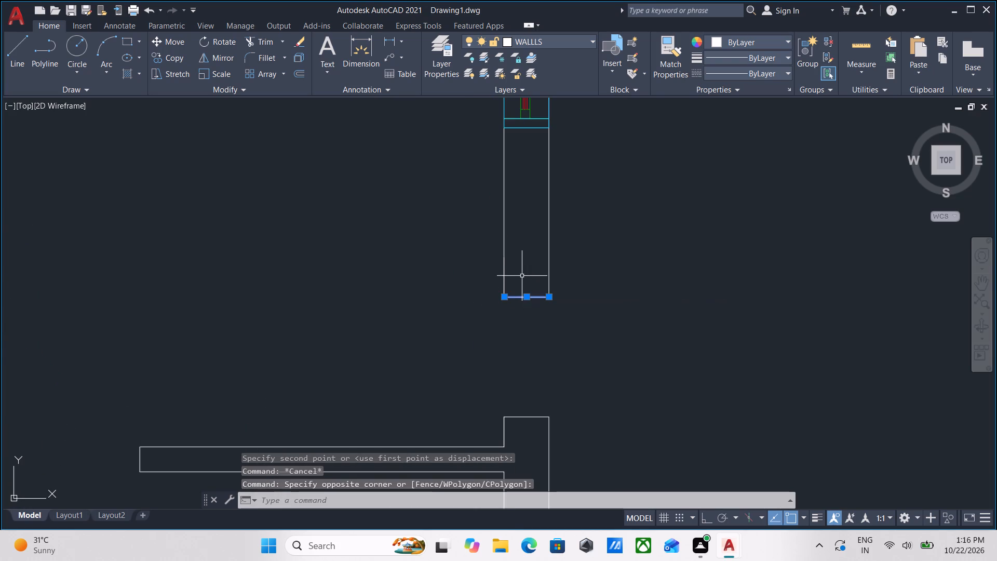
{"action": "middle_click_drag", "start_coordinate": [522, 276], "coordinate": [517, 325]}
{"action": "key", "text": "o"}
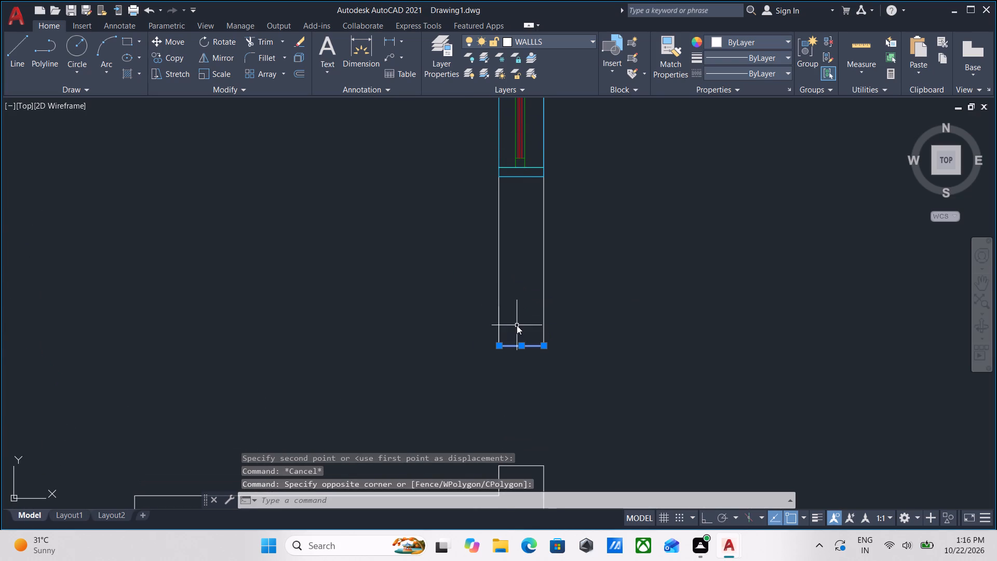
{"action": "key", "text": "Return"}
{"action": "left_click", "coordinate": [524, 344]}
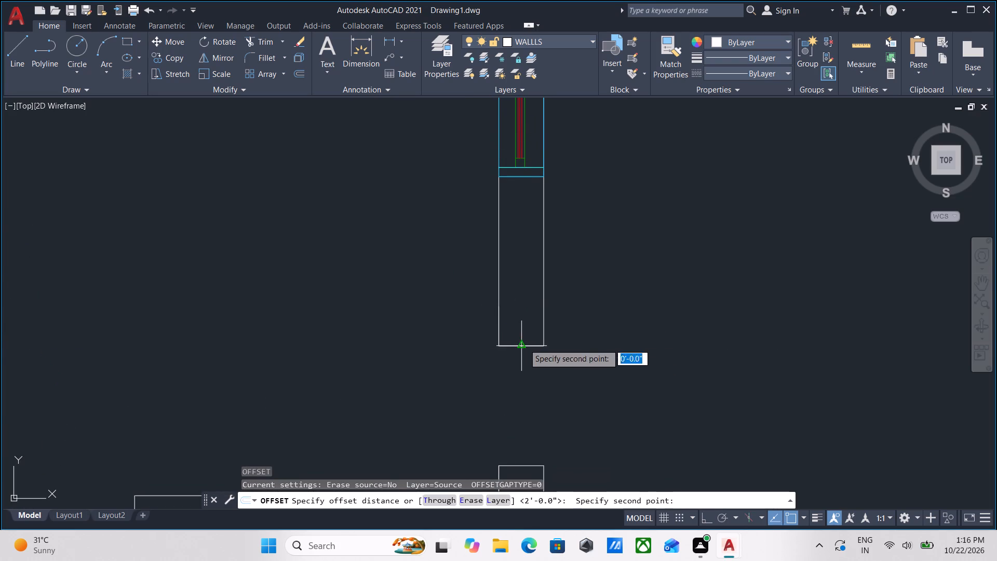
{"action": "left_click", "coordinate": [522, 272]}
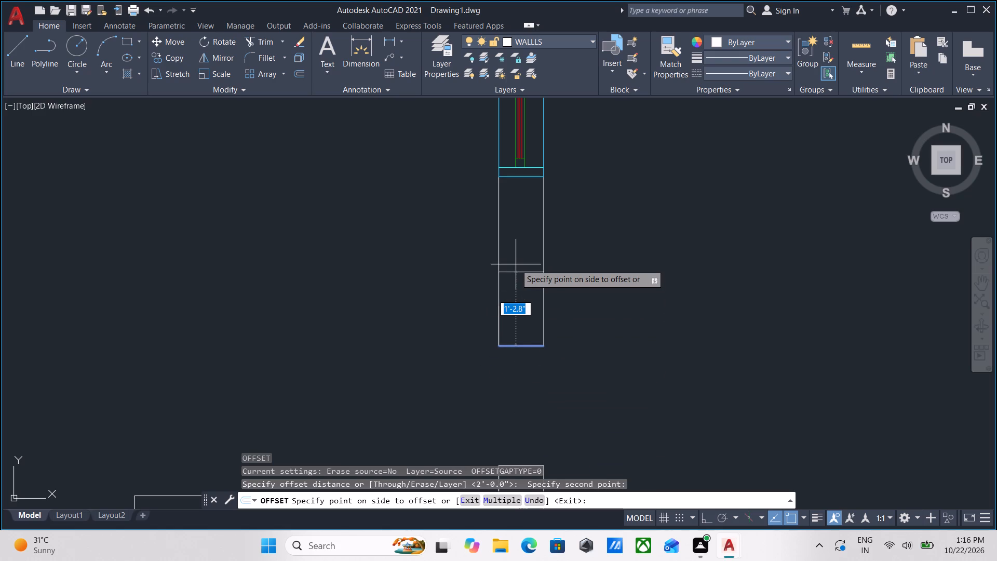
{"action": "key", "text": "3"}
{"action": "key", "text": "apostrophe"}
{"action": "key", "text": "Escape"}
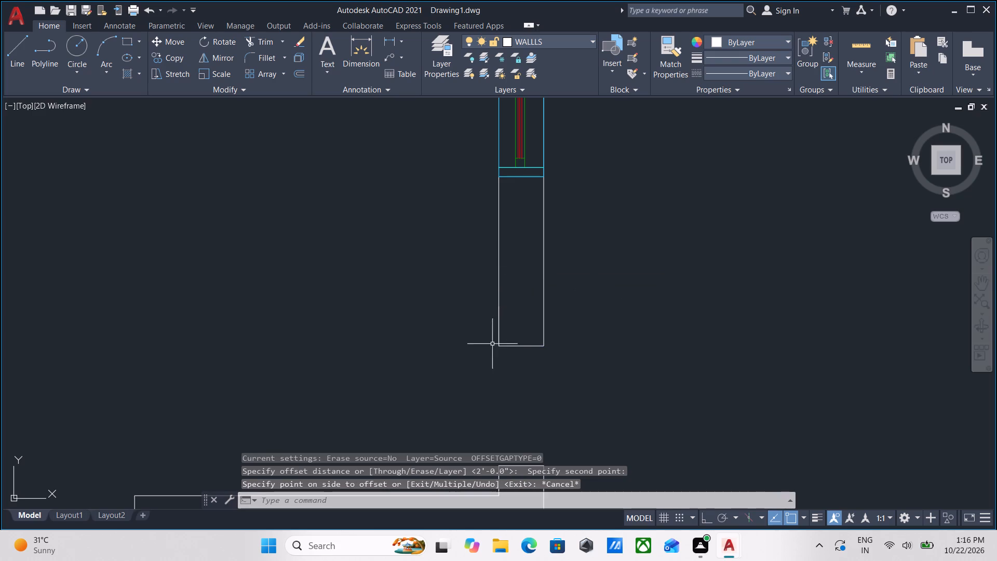
Offset the east-wall opening's northern jamb line 1' north into the wall segment below the southern window.
{"action": "left_click_drag", "start_coordinate": [522, 362], "coordinate": [522, 357]}
{"action": "left_click", "coordinate": [520, 319]}
{"action": "key", "text": "o"}
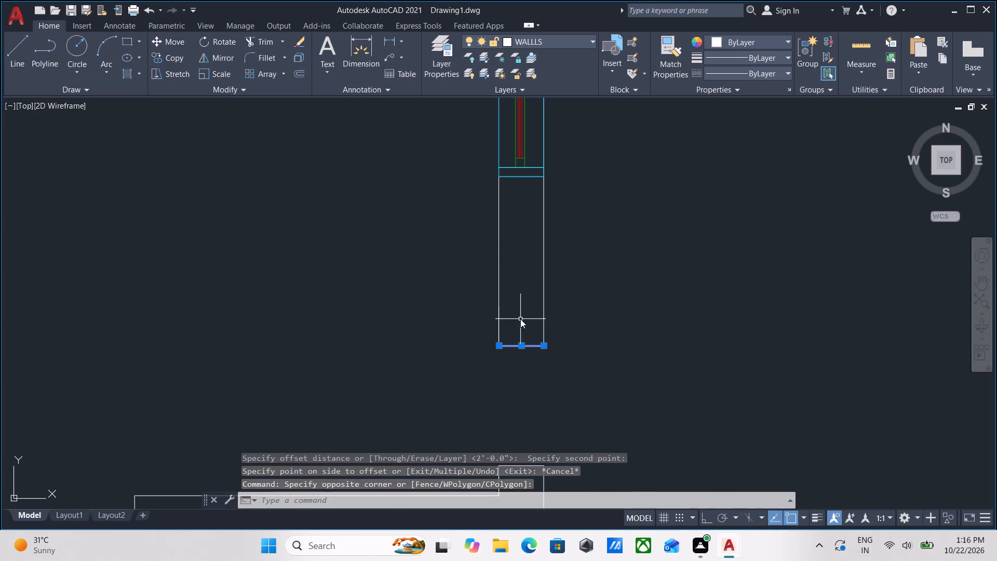
{"action": "key", "text": "Return"}
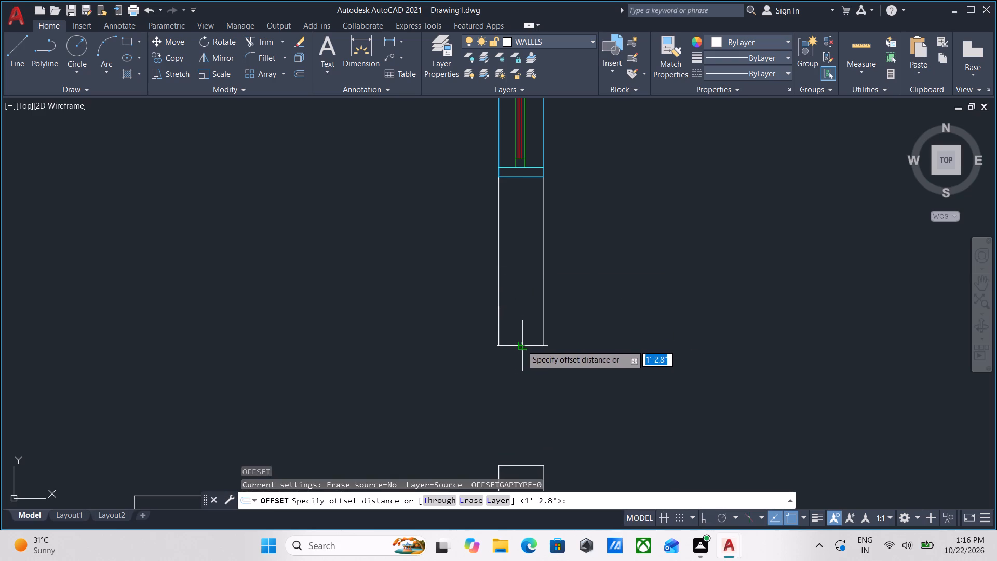
{"action": "left_click", "coordinate": [519, 345]}
{"action": "left_click", "coordinate": [514, 301]}
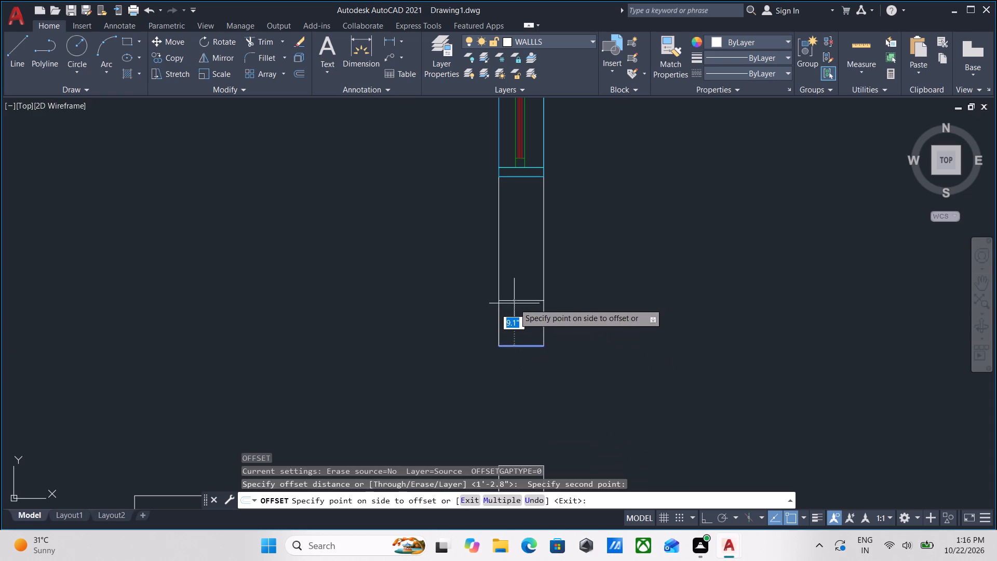
{"action": "type", "text": "1'"}
{"action": "key", "text": "Return"}
{"action": "key", "text": "Escape"}
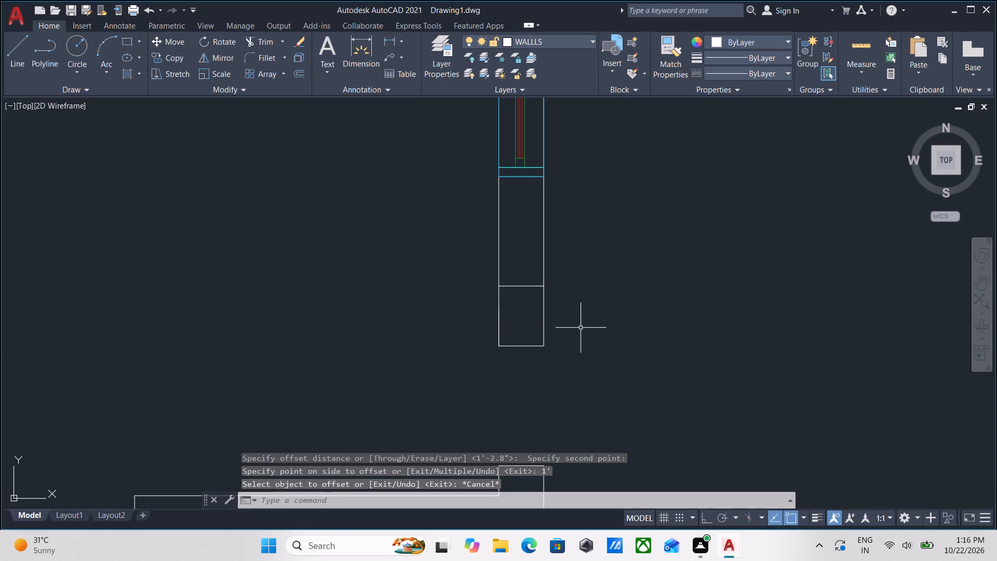
Trim both east wall lines between the old jamb line and its 1' offset copy to enlarge the opening northward.
{"action": "type", "text": "TR"}
{"action": "key", "text": "Return"}
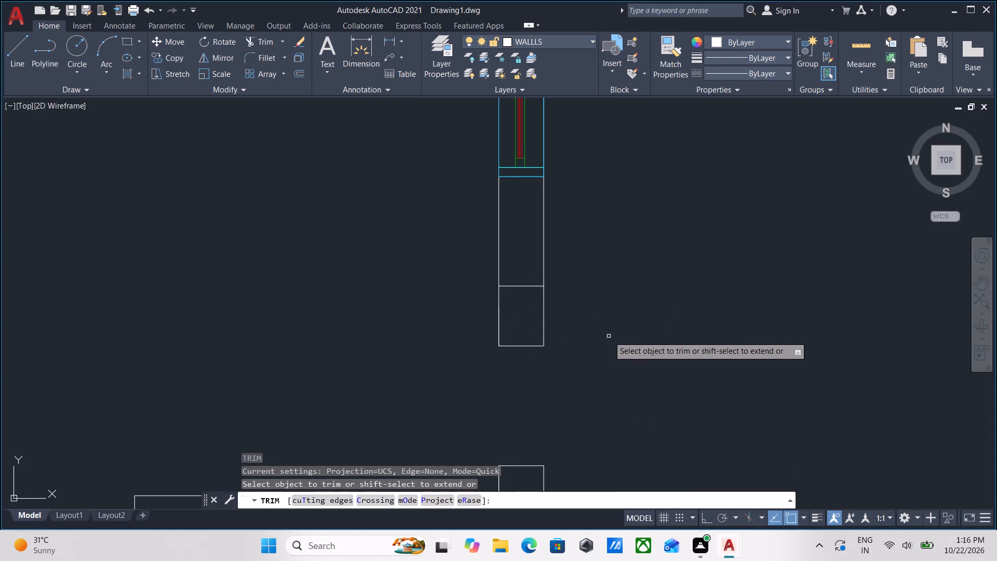
{"action": "left_click", "coordinate": [578, 310]}
{"action": "left_click", "coordinate": [417, 318]}
{"action": "key", "text": "Escape"}
Erase the old northern jamb line left standing in the enlarged east-wall opening.
{"action": "left_click", "coordinate": [529, 367]}
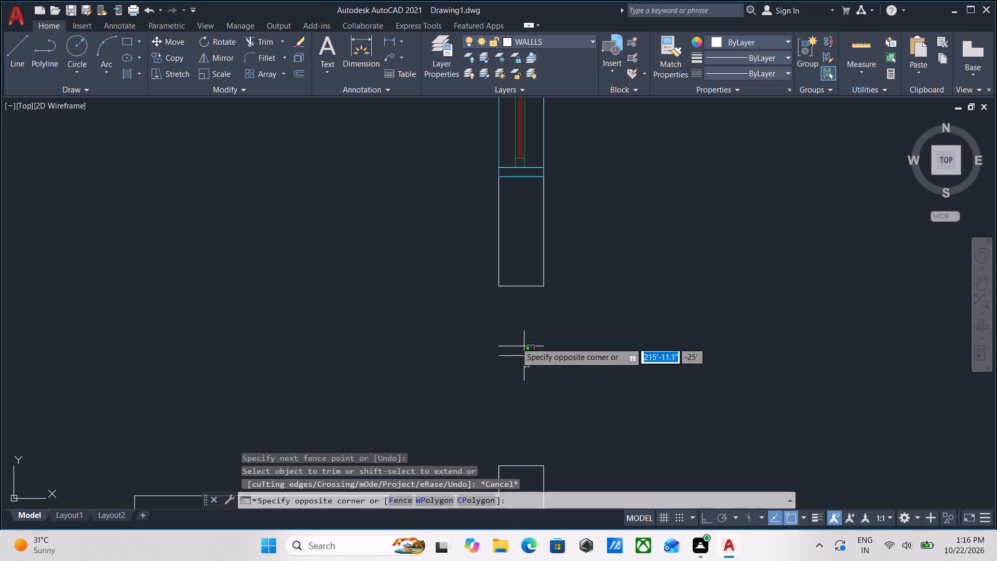
{"action": "left_click", "coordinate": [495, 319]}
{"action": "right_click_drag", "start_coordinate": [510, 338], "coordinate": [505, 342]}
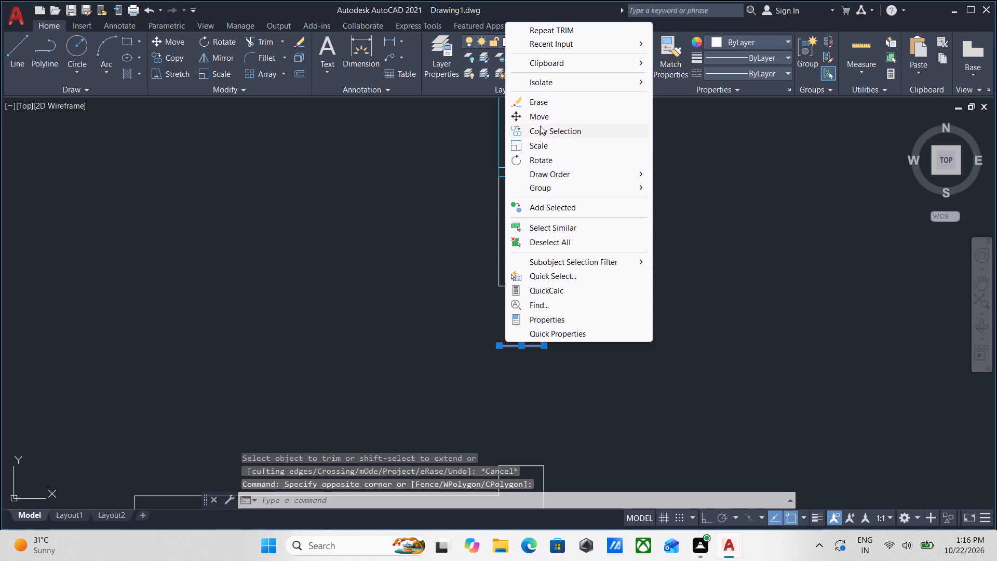
{"action": "left_click", "coordinate": [551, 103]}
Examine the new plan's openings from the large room down to the staircase and southern rooms, with the reference plan alongside.
{"action": "scroll", "coordinate": [583, 367], "scroll_direction": "down", "scroll_amount": 4}
{"action": "middle_click_drag", "start_coordinate": [583, 368], "coordinate": [584, 326]}
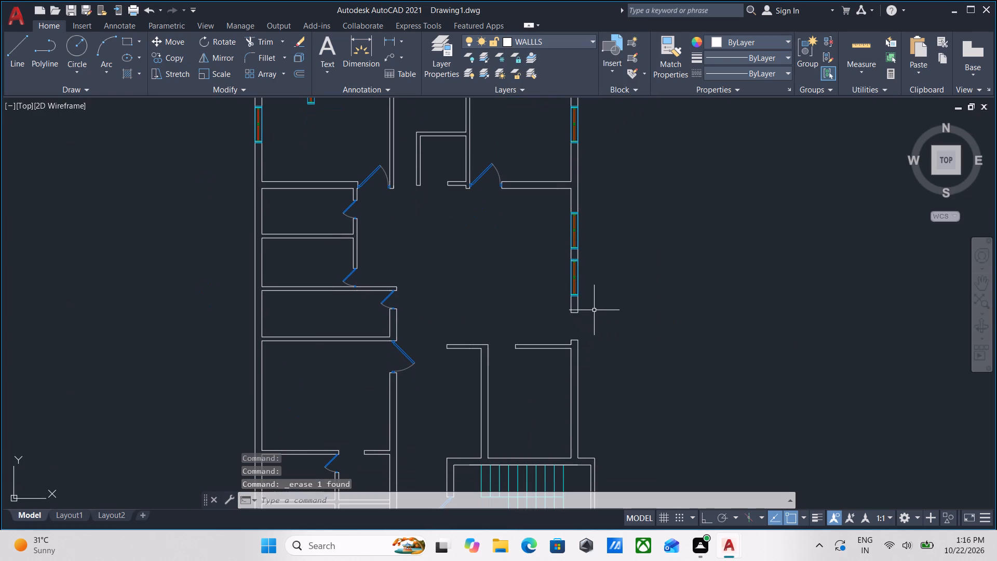
{"action": "scroll", "coordinate": [591, 311], "scroll_direction": "up", "scroll_amount": 1}
{"action": "middle_click_drag", "start_coordinate": [568, 329], "coordinate": [630, 288]}
{"action": "scroll", "coordinate": [635, 284], "scroll_direction": "down", "scroll_amount": 3}
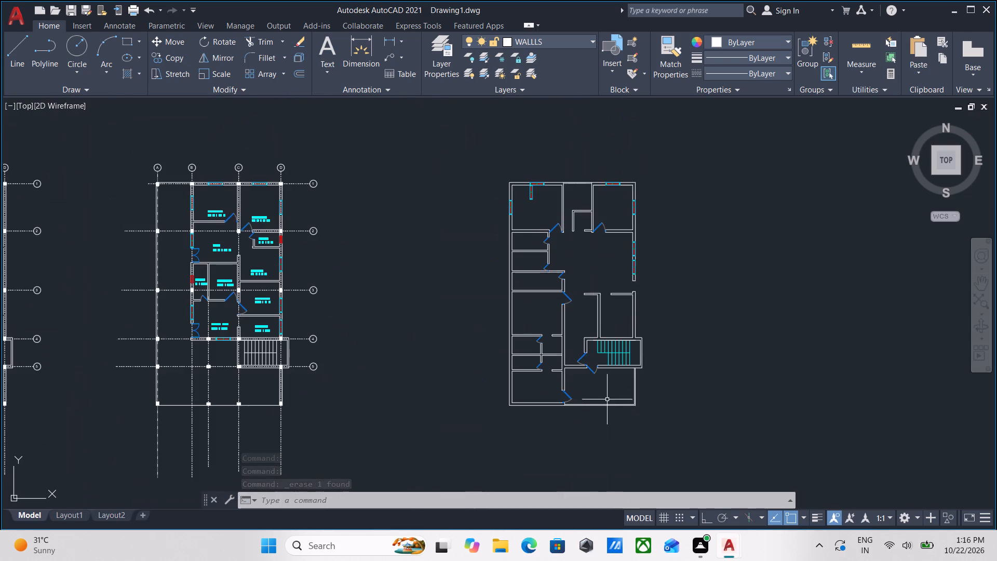
{"action": "scroll", "coordinate": [603, 397], "scroll_direction": "up", "scroll_amount": 2}
{"action": "middle_click_drag", "start_coordinate": [591, 366], "coordinate": [496, 382]}
{"action": "scroll", "coordinate": [501, 380], "scroll_direction": "down", "scroll_amount": 1}
{"action": "middle_click_drag", "start_coordinate": [501, 380], "coordinate": [476, 400]}
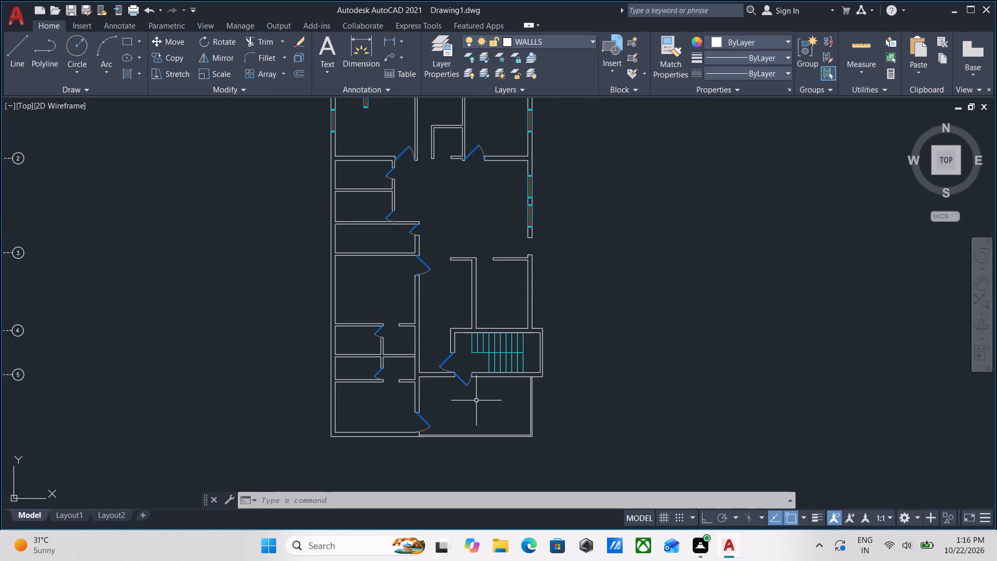
{"action": "scroll", "coordinate": [479, 391], "scroll_direction": "up", "scroll_amount": 2}
{"action": "scroll", "coordinate": [509, 379], "scroll_direction": "down", "scroll_amount": 1}
{"action": "middle_click_drag", "start_coordinate": [509, 379], "coordinate": [530, 339]}
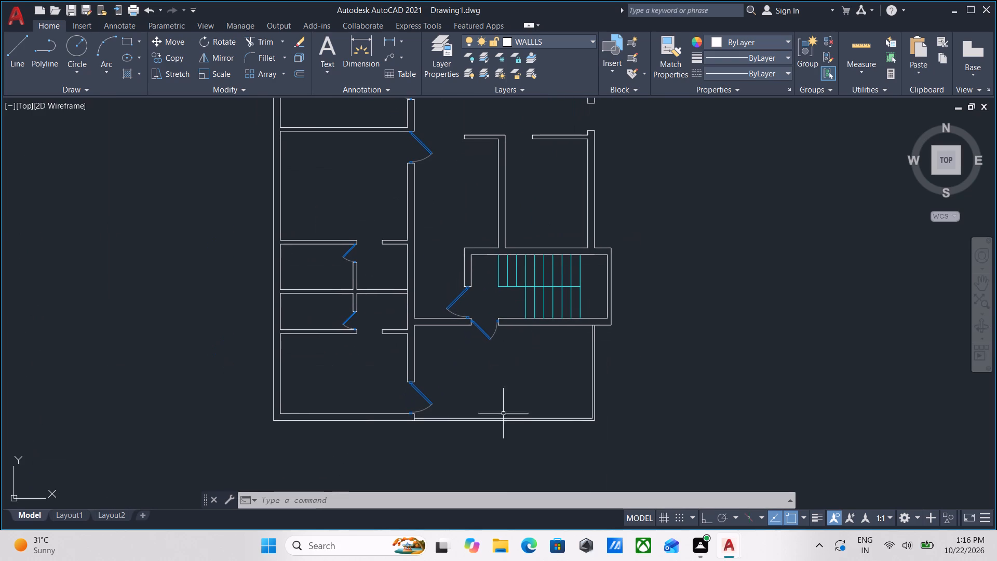
{"action": "middle_click_drag", "start_coordinate": [499, 426], "coordinate": [507, 385]}
{"action": "scroll", "coordinate": [505, 386], "scroll_direction": "down", "scroll_amount": 1}
{"action": "middle_click_drag", "start_coordinate": [504, 392], "coordinate": [492, 449]}
{"action": "scroll", "coordinate": [467, 397], "scroll_direction": "up", "scroll_amount": 1}
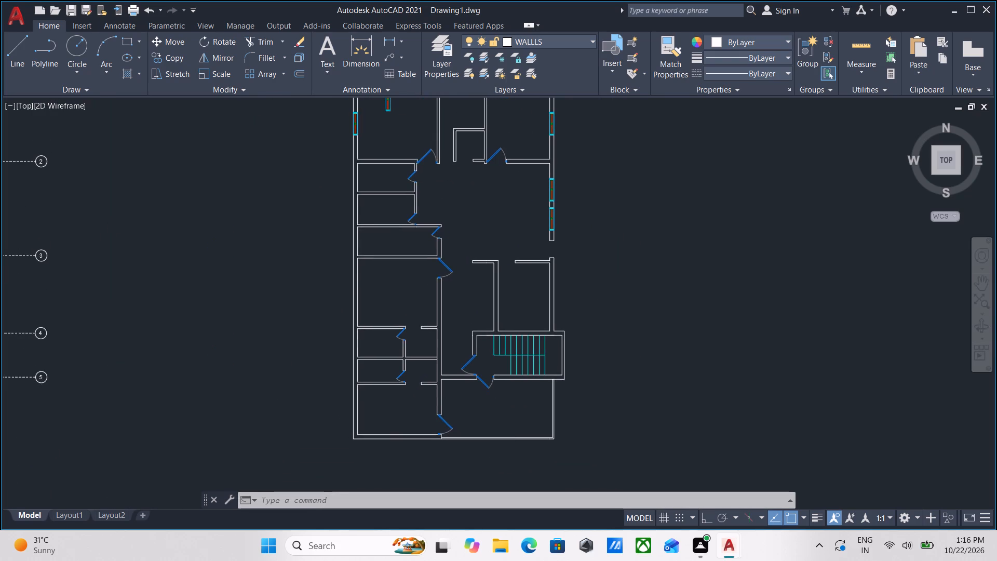
{"action": "middle_click_drag", "start_coordinate": [467, 397], "coordinate": [550, 449]}
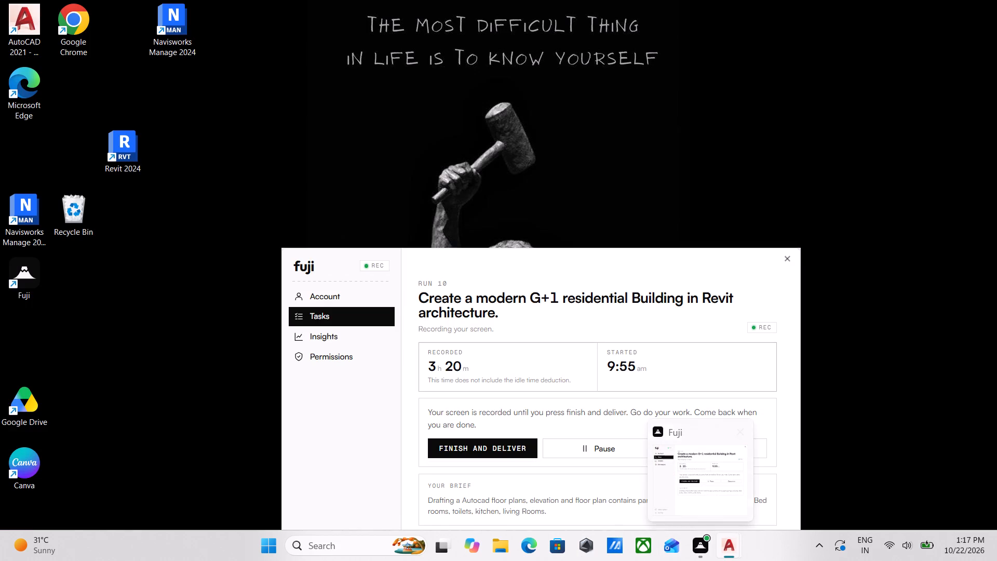
{"action": "scroll", "coordinate": [497, 362], "scroll_direction": "down", "scroll_amount": 2}
{"action": "middle_click_drag", "start_coordinate": [492, 367], "coordinate": [388, 382]}
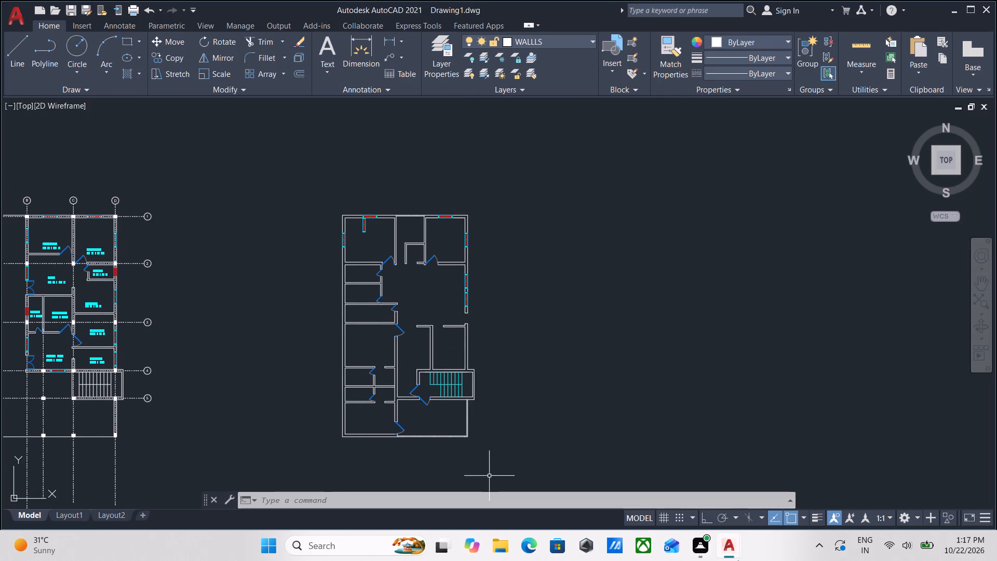
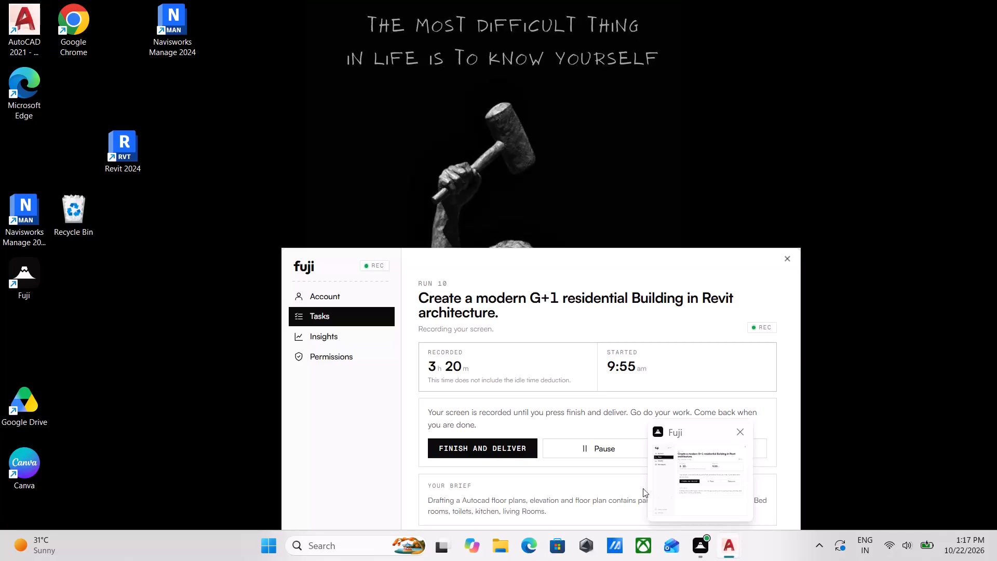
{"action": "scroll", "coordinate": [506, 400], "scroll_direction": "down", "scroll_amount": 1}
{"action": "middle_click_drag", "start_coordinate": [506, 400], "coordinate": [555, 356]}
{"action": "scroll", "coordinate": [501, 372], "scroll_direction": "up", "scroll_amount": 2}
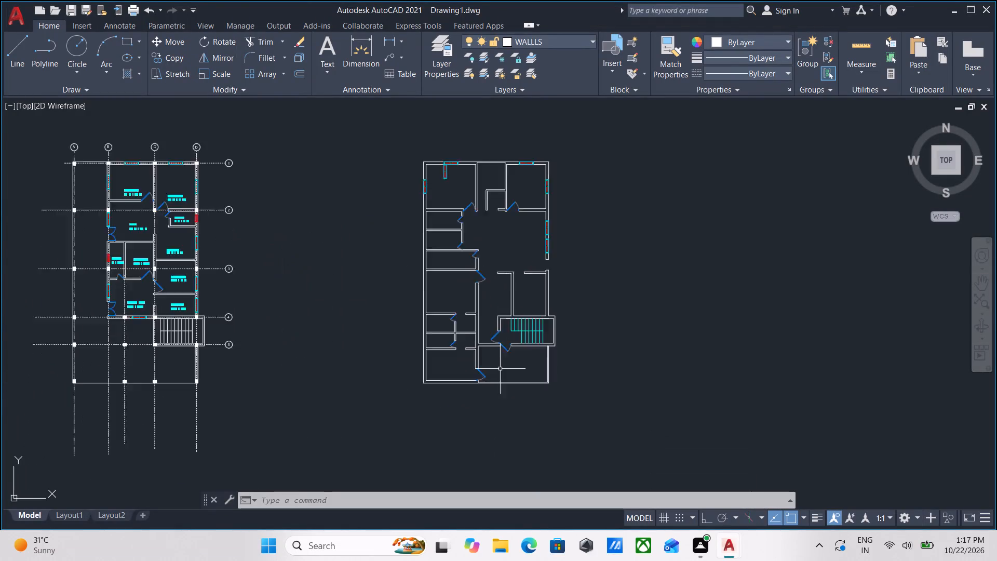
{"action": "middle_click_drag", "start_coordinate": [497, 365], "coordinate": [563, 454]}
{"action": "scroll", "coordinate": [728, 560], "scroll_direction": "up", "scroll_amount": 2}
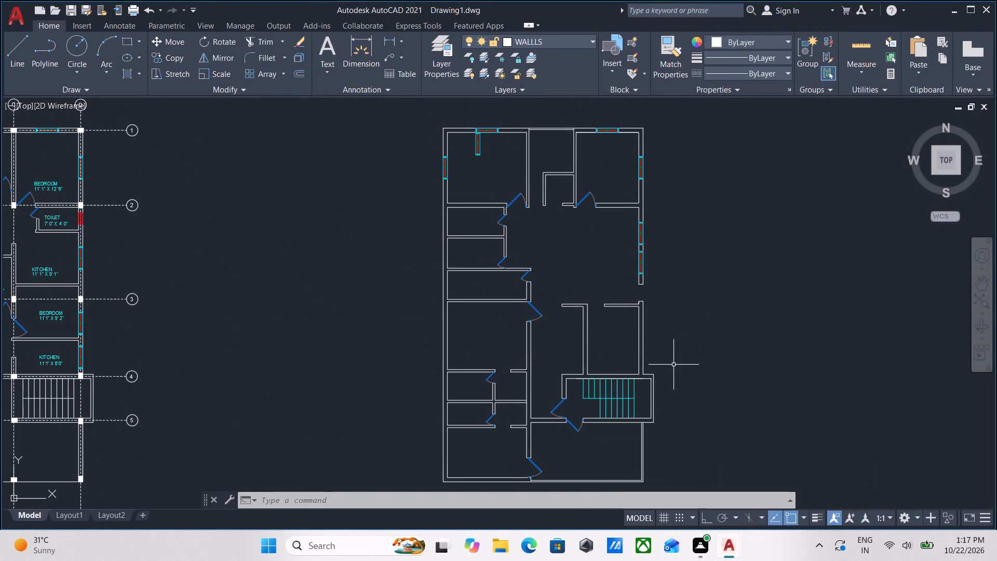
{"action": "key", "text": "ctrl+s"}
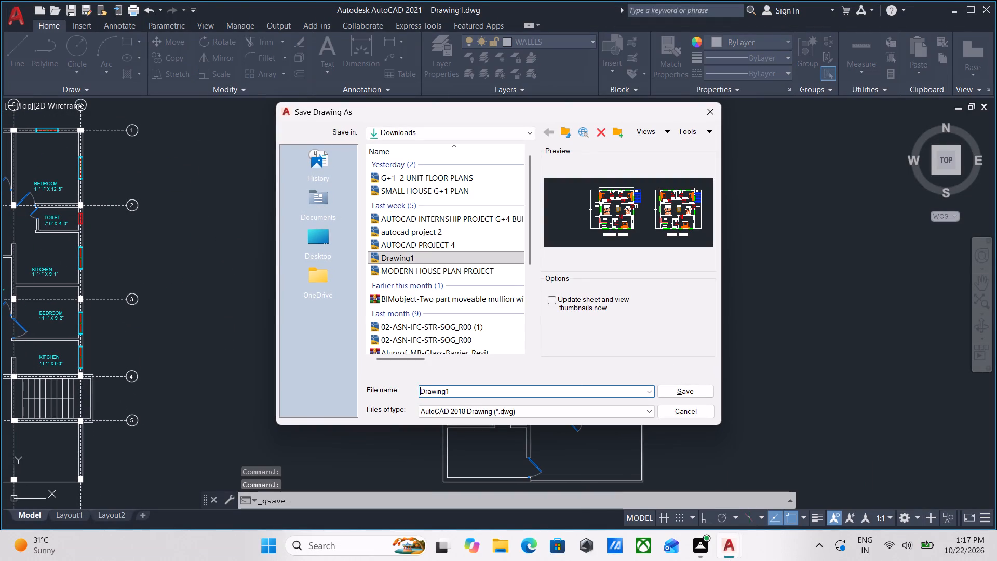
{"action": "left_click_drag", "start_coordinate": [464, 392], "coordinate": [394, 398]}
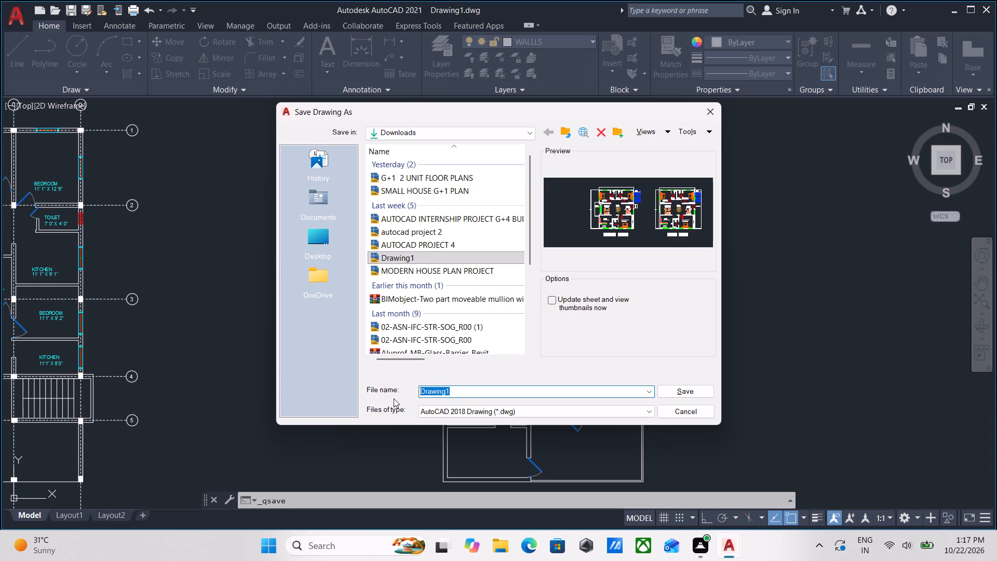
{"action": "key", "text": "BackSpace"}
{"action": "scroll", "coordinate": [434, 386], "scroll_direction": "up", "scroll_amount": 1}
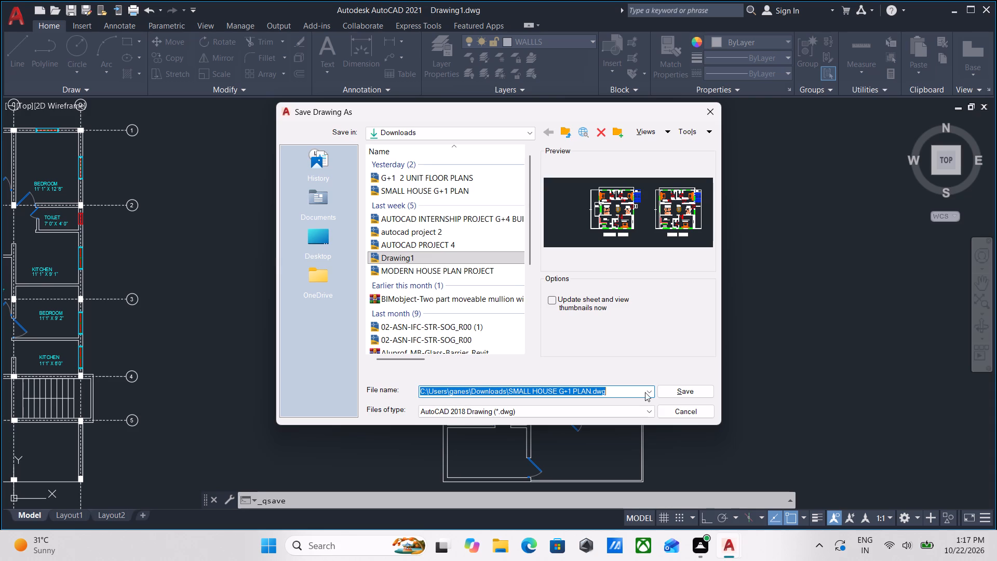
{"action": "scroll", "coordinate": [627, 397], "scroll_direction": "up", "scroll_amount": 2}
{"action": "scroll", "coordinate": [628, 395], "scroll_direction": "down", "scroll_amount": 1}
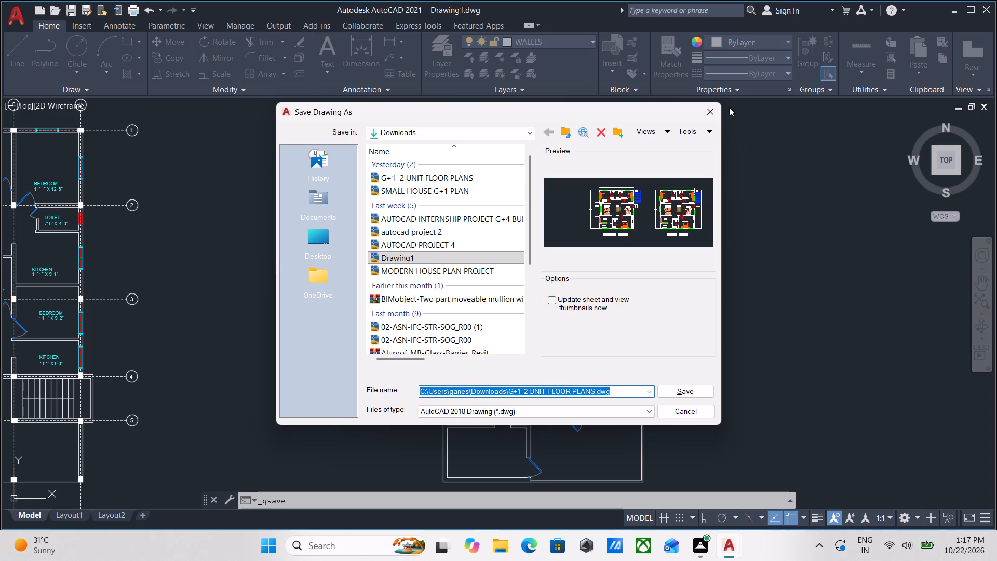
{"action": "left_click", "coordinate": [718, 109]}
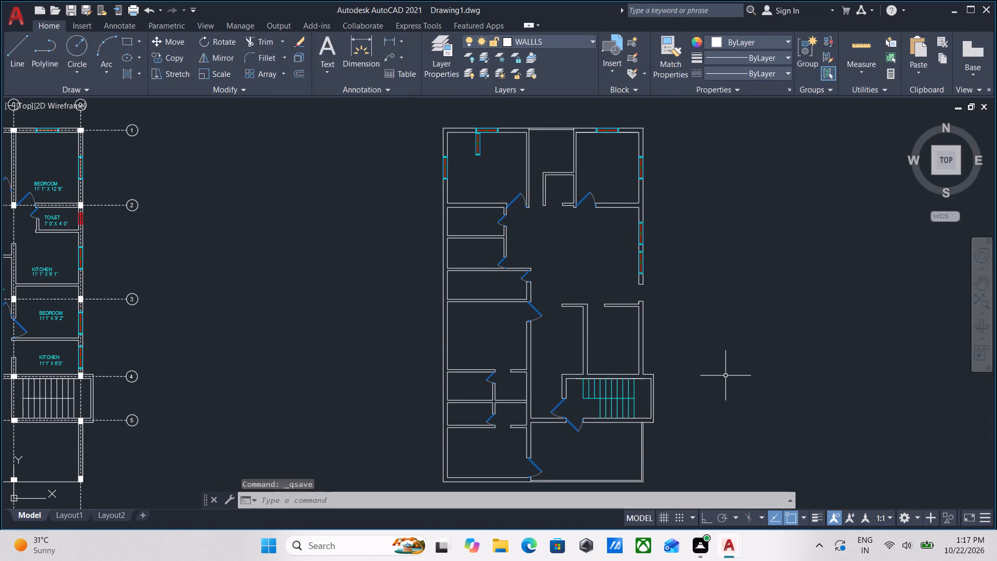
Save the drawing to the Desktop folder as AUTOCAD PROJECT 67 in AutoCAD 2018 Drawing format.
{"action": "key", "text": "ctrl+s"}
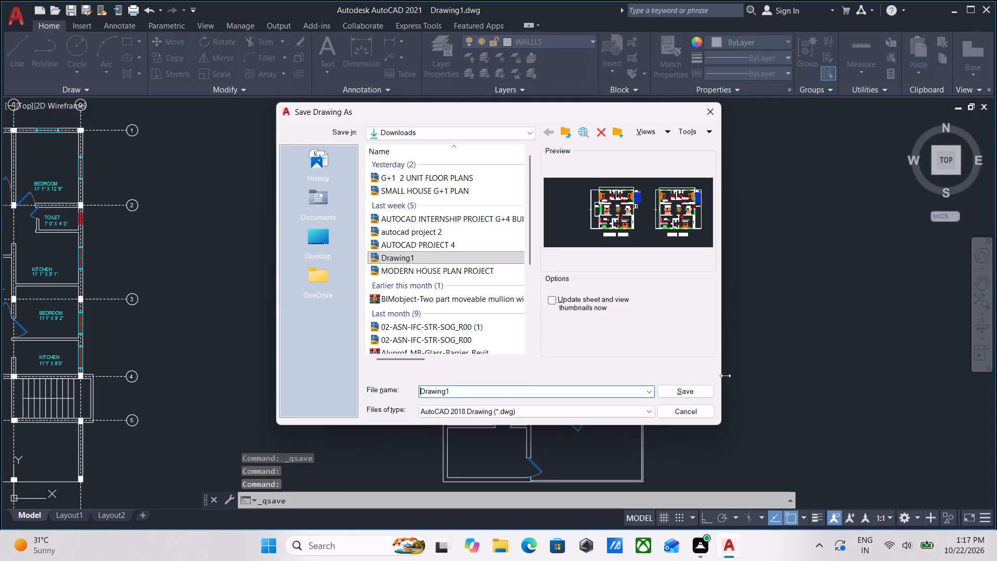
{"action": "left_click", "coordinate": [622, 388]}
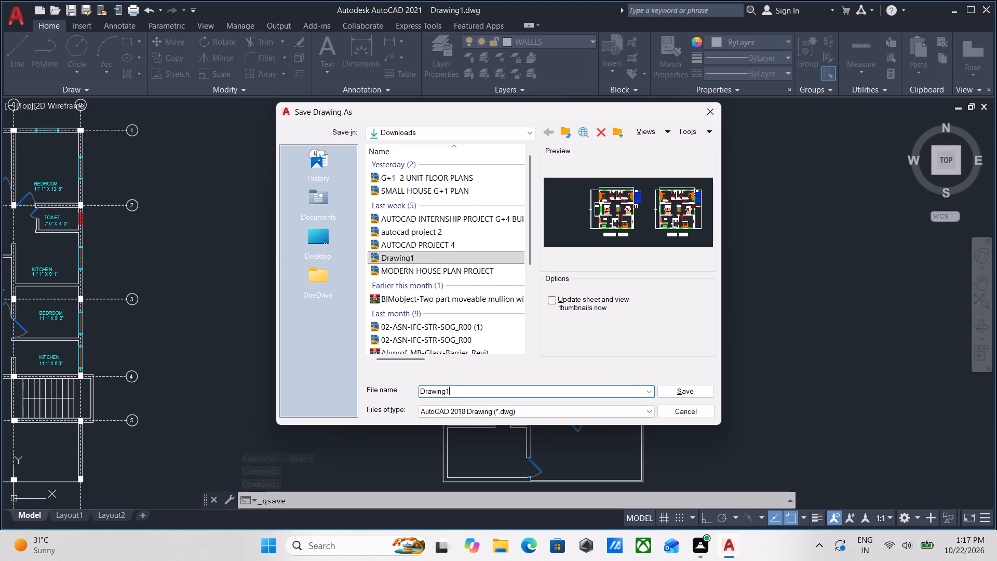
{"action": "left_click", "coordinate": [465, 386]}
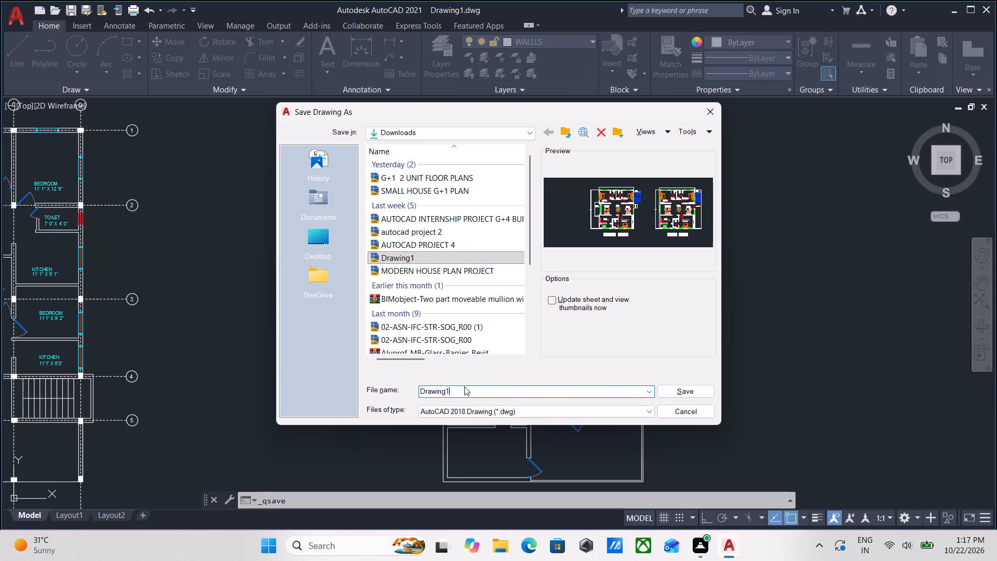
{"action": "left_click", "coordinate": [457, 388]}
{"action": "left_click", "coordinate": [451, 388]}
{"action": "key", "text": "BackSpace"}
{"action": "key", "text": "BackSpace"}
{"action": "key", "text": "BackSpace"}
{"action": "key", "text": "BackSpace"}
{"action": "key", "text": "BackSpace"}
{"action": "key", "text": "BackSpace"}
{"action": "key", "text": "BackSpace"}
{"action": "key", "text": "BackSpace"}
{"action": "key", "text": "BackSpace"}
{"action": "key", "text": "BackSpace"}
{"action": "key", "text": "BackSpace"}
{"action": "key", "text": "BackSpace"}
{"action": "key", "text": "BackSpace"}
{"action": "key", "text": "BackSpace"}
{"action": "key", "text": "BackSpace"}
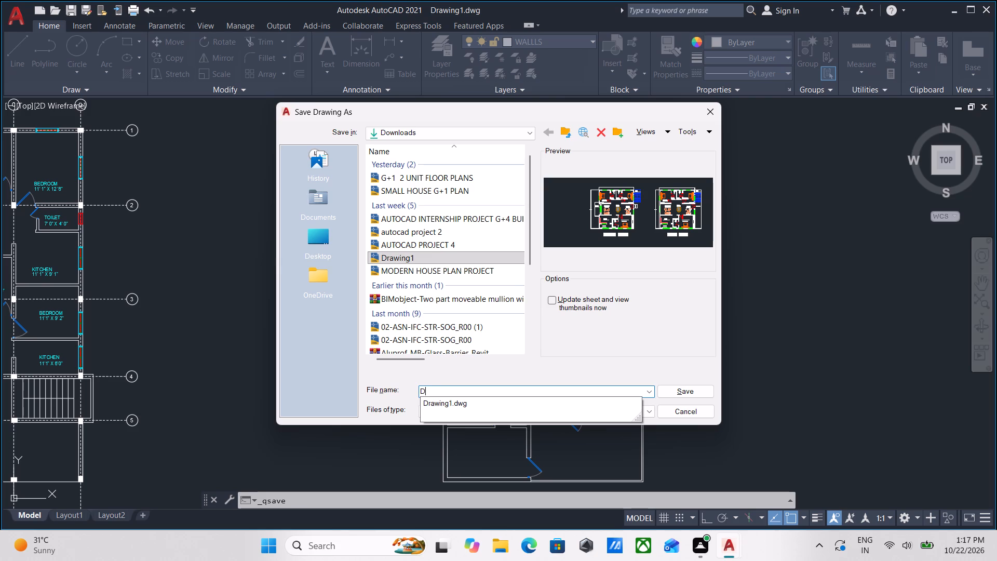
{"action": "left_click", "coordinate": [311, 201]}
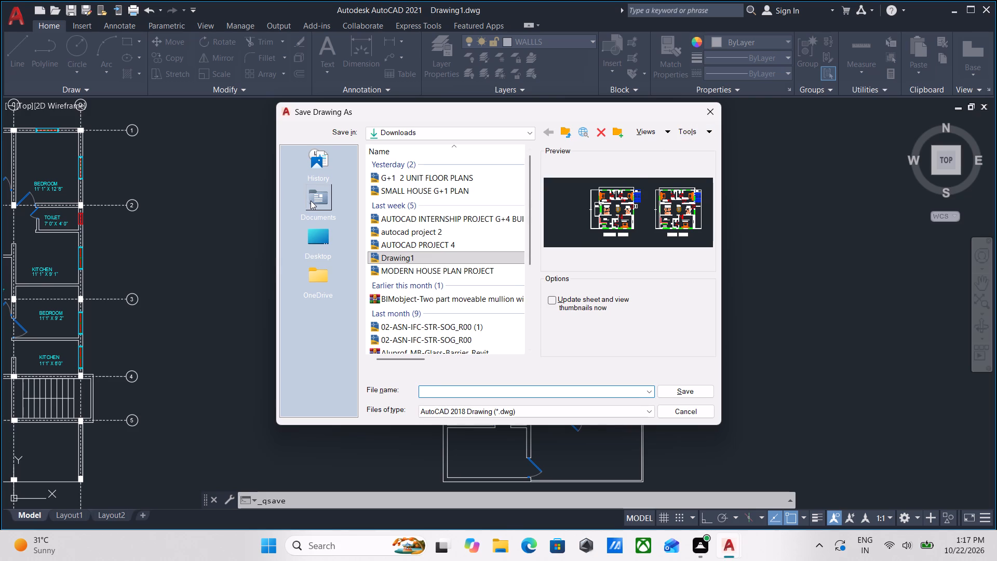
{"action": "scroll", "coordinate": [383, 301], "scroll_direction": "down", "scroll_amount": 4}
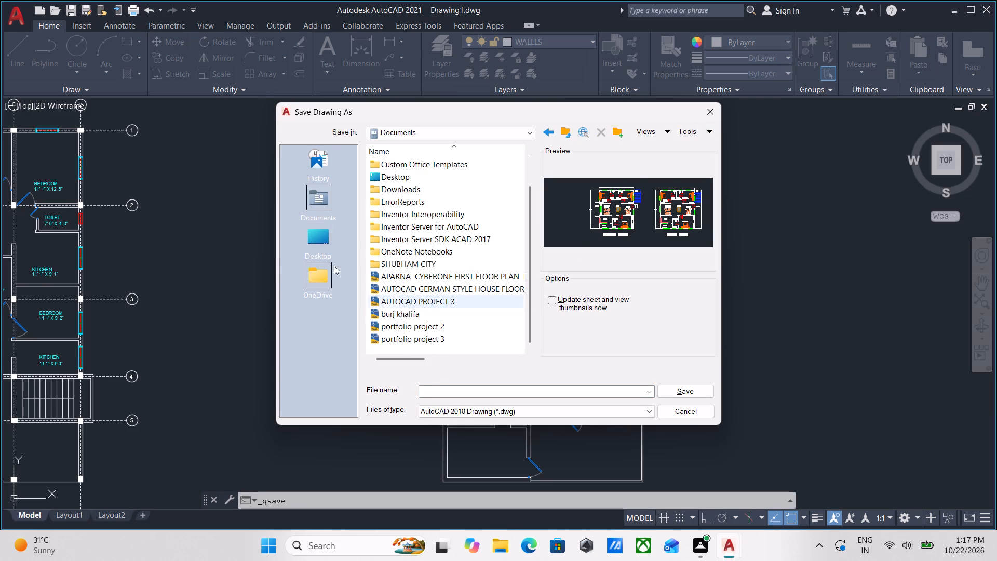
{"action": "left_click", "coordinate": [320, 242]}
{"action": "scroll", "coordinate": [356, 269], "scroll_direction": "down", "scroll_amount": 2}
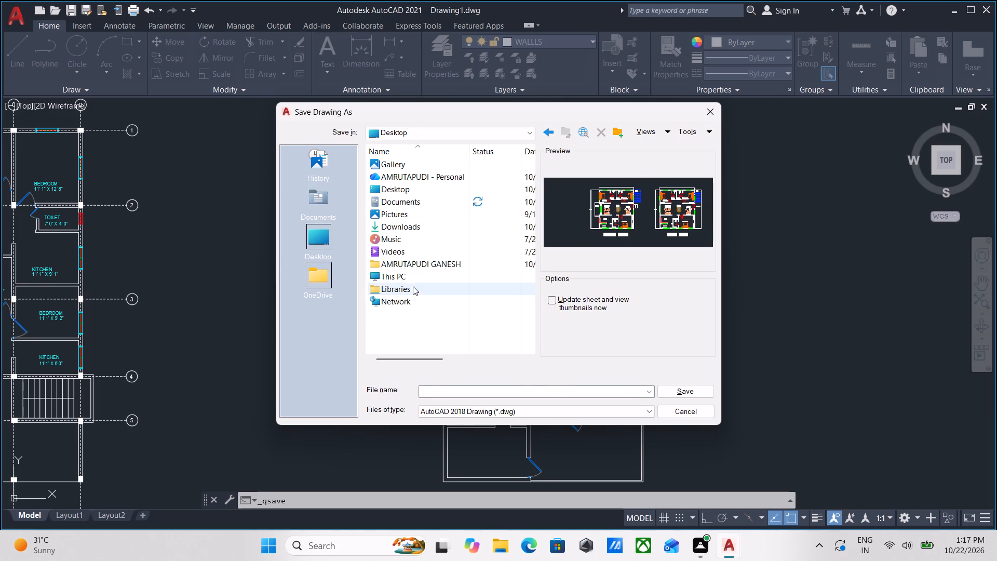
{"action": "left_click", "coordinate": [550, 390]}
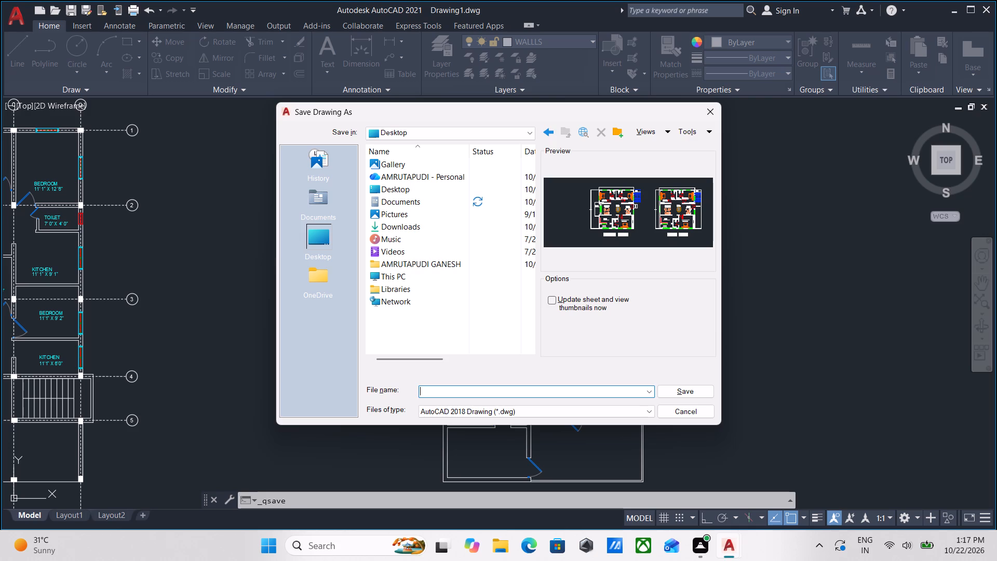
{"action": "type", "text": "AU"}
{"action": "type", "text": "TOCAD"}
{"action": "key", "text": "space"}
{"action": "type", "text": "PROJECT"}
{"action": "key", "text": "space"}
{"action": "type", "text": "67"}
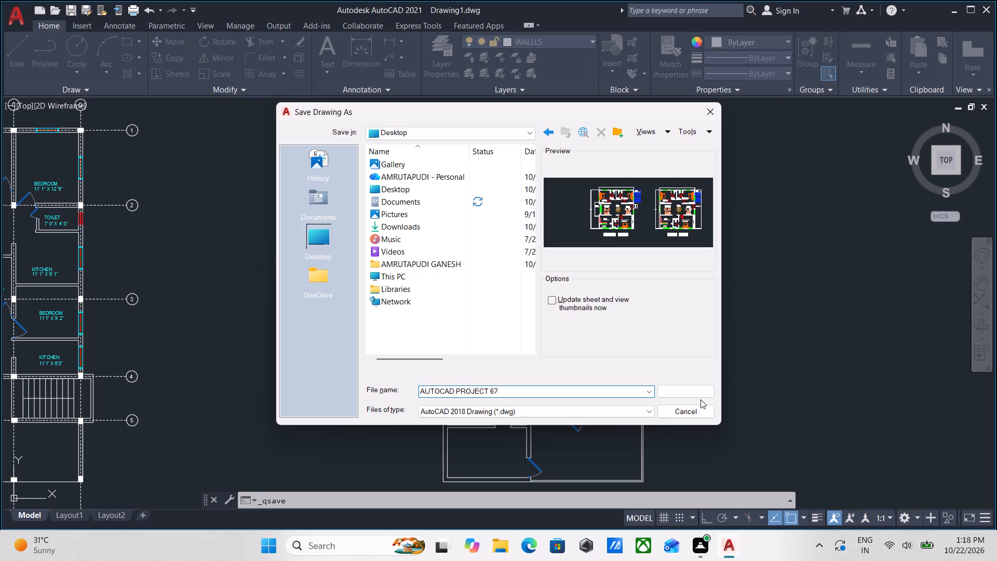
{"action": "left_click", "coordinate": [685, 393]}
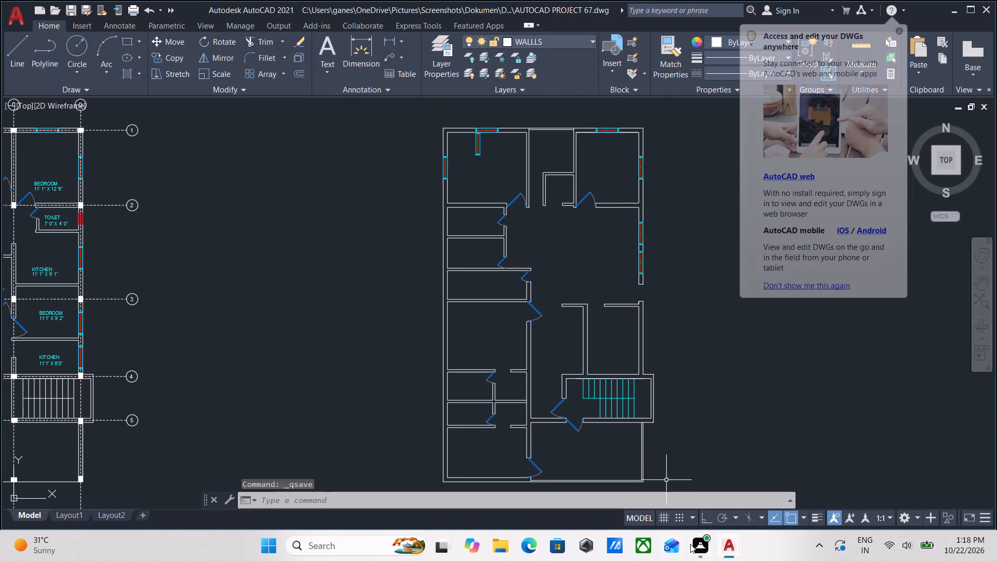
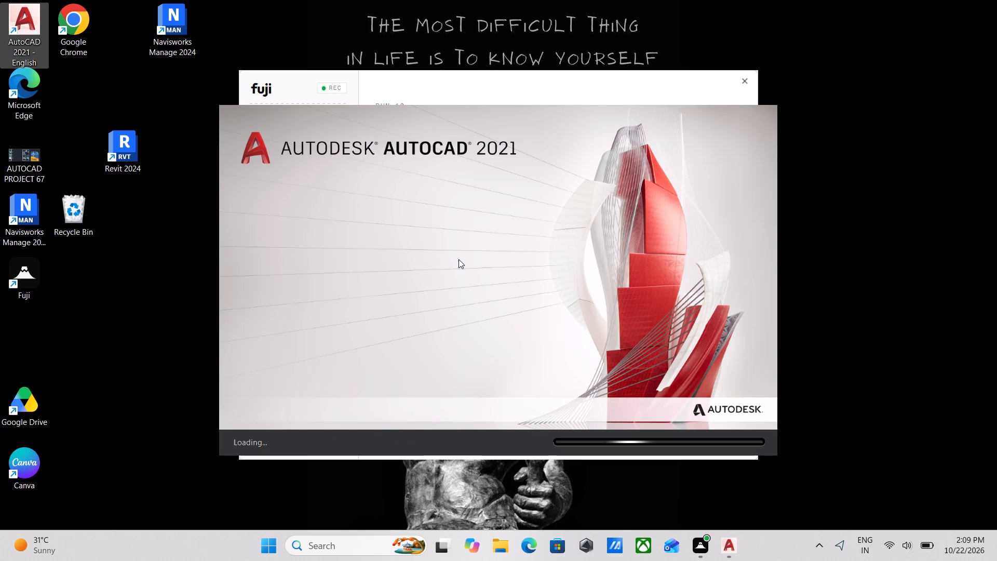
Open the recent drawing AUTOCAD PROJECT 67.
{"action": "scroll", "coordinate": [459, 259], "scroll_direction": "up", "scroll_amount": 1}
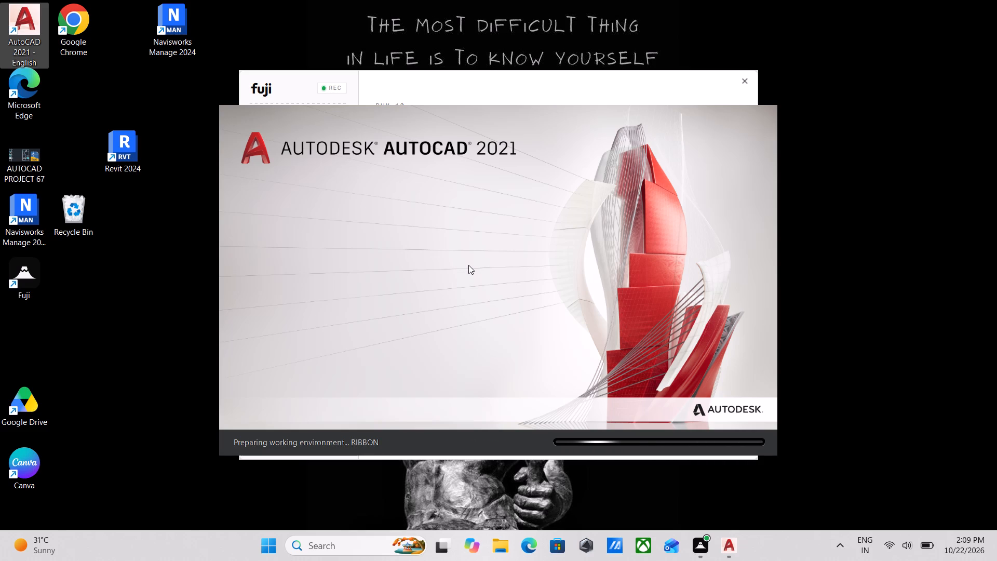
{"action": "scroll", "coordinate": [399, 128], "scroll_direction": "up", "scroll_amount": 1}
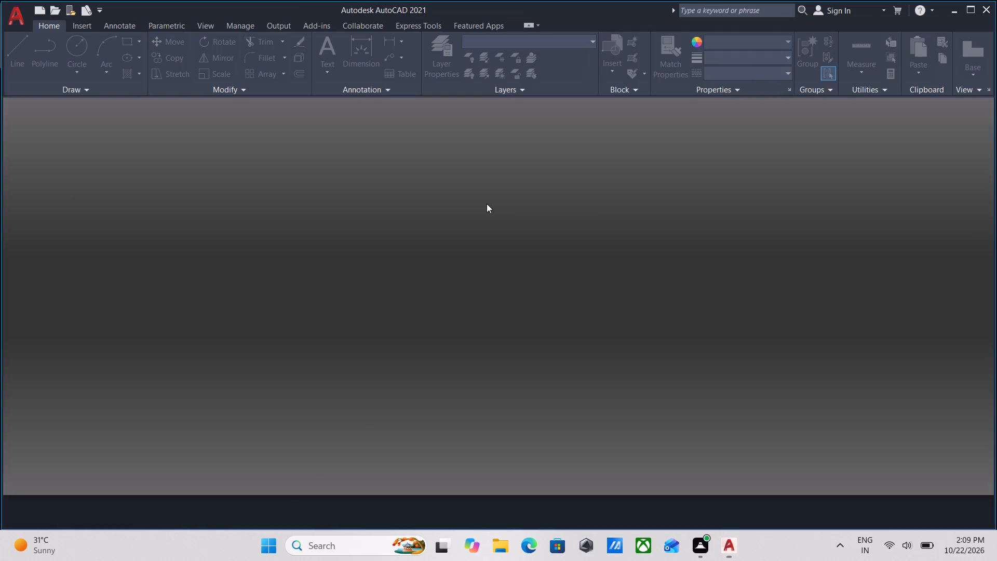
{"action": "triple_click", "coordinate": [421, 181]}
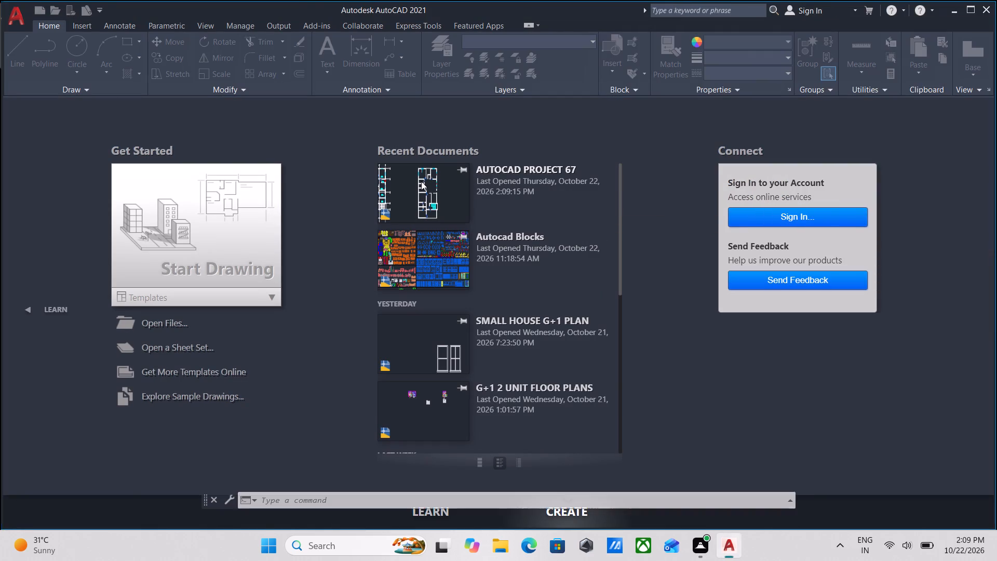
Examine the new plan's rooms, doors and already placed windows, comparing its layout with the reference plan.
{"action": "scroll", "coordinate": [497, 252], "scroll_direction": "down", "scroll_amount": 1}
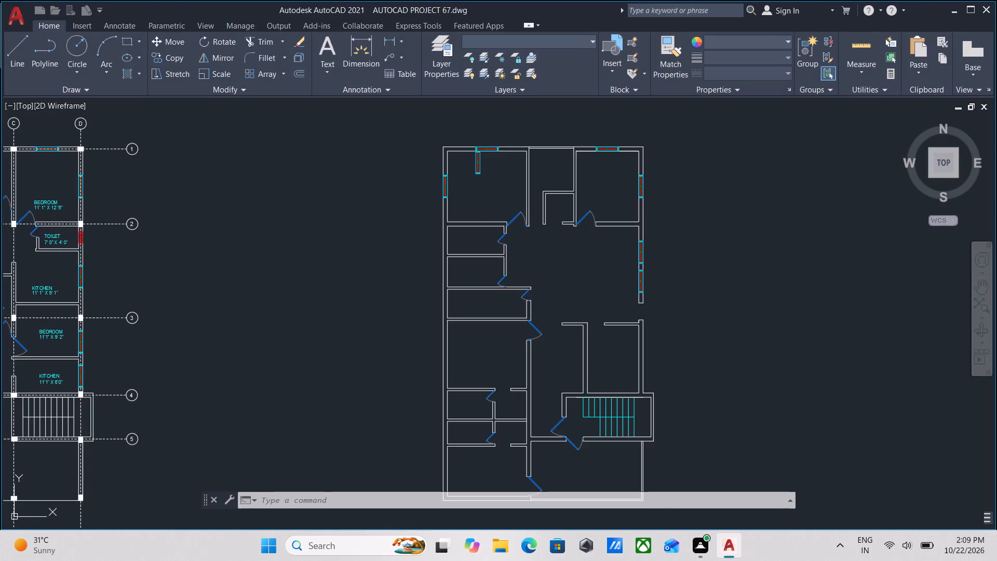
{"action": "scroll", "coordinate": [497, 252], "scroll_direction": "down", "scroll_amount": 1}
{"action": "scroll", "coordinate": [497, 252], "scroll_direction": "up", "scroll_amount": 4}
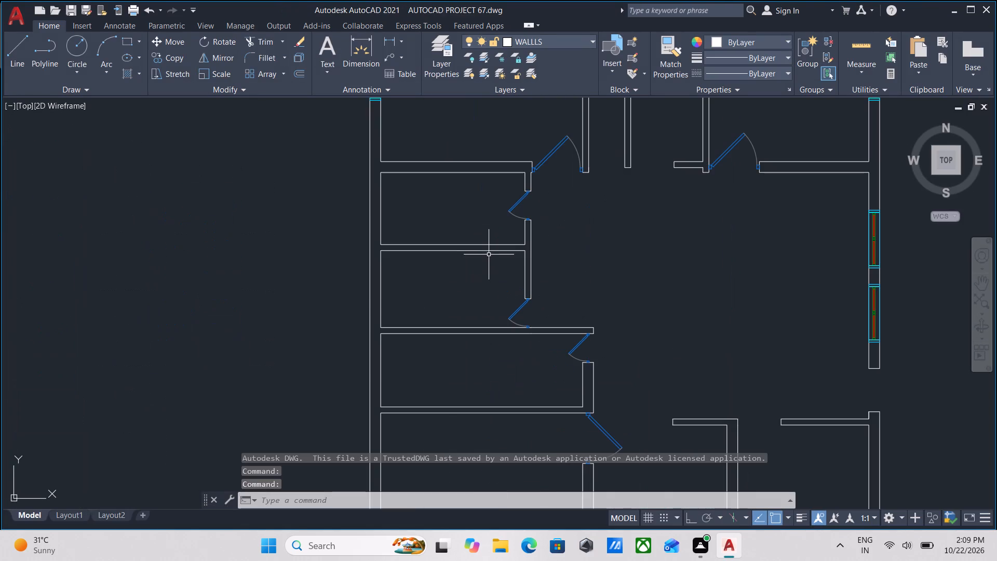
{"action": "scroll", "coordinate": [489, 255], "scroll_direction": "down", "scroll_amount": 1}
{"action": "middle_click_drag", "start_coordinate": [489, 255], "coordinate": [484, 205]}
{"action": "scroll", "coordinate": [484, 205], "scroll_direction": "down", "scroll_amount": 2}
{"action": "middle_click_drag", "start_coordinate": [481, 209], "coordinate": [464, 308]}
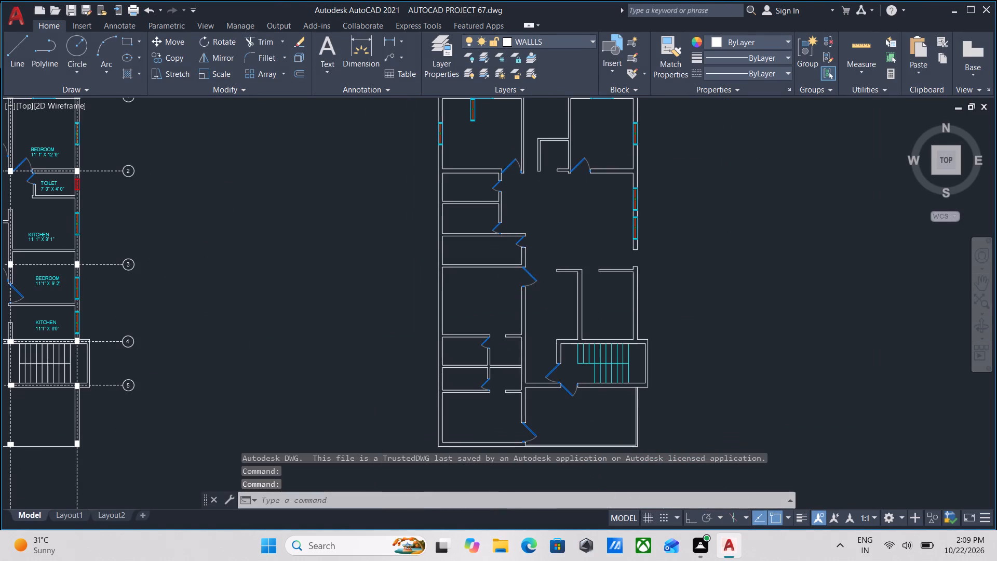
{"action": "middle_click_drag", "start_coordinate": [464, 308], "coordinate": [464, 311]}
{"action": "scroll", "coordinate": [465, 307], "scroll_direction": "up", "scroll_amount": 2}
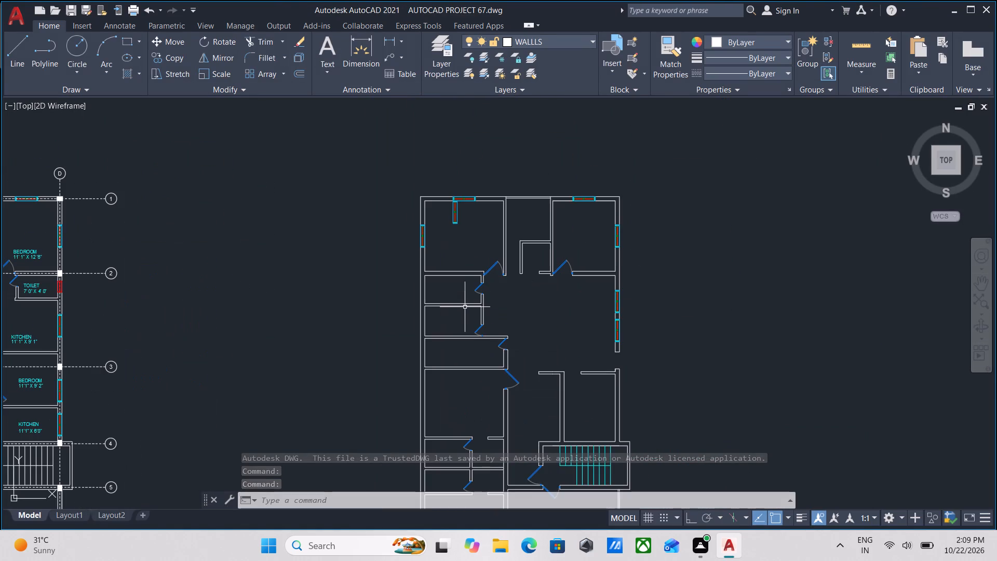
{"action": "scroll", "coordinate": [465, 307], "scroll_direction": "up", "scroll_amount": 4}
{"action": "scroll", "coordinate": [464, 301], "scroll_direction": "down", "scroll_amount": 3}
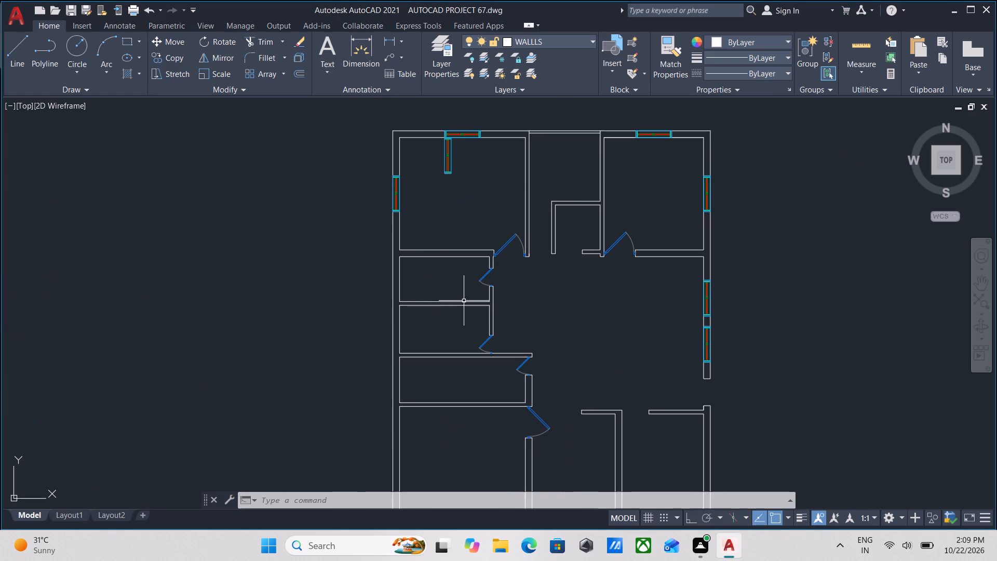
{"action": "middle_click_drag", "start_coordinate": [464, 301], "coordinate": [467, 353]}
{"action": "scroll", "coordinate": [464, 301], "scroll_direction": "down", "scroll_amount": 1}
{"action": "scroll", "coordinate": [468, 288], "scroll_direction": "up", "scroll_amount": 1}
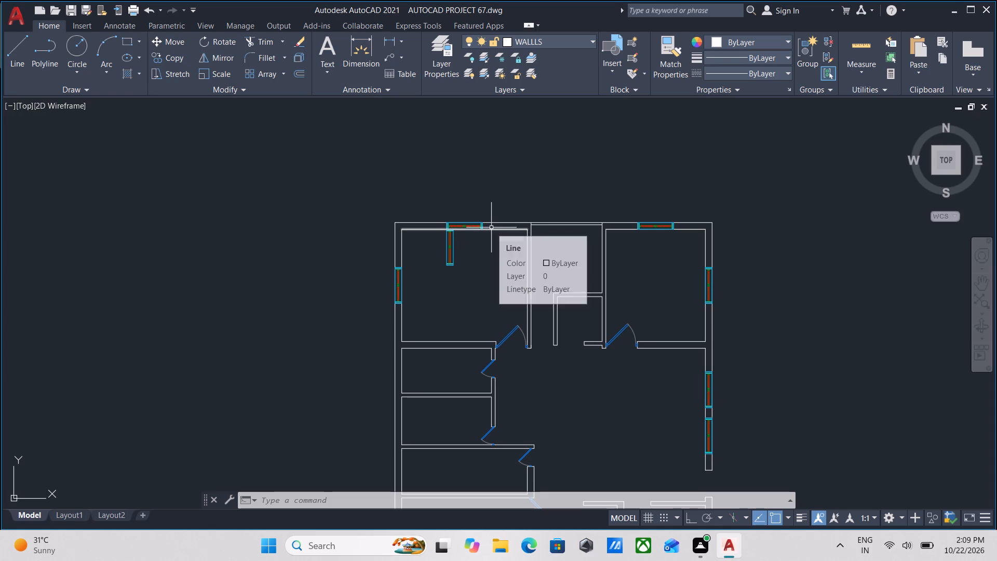
{"action": "scroll", "coordinate": [407, 264], "scroll_direction": "down", "scroll_amount": 2}
{"action": "scroll", "coordinate": [494, 273], "scroll_direction": "up", "scroll_amount": 2}
{"action": "scroll", "coordinate": [418, 266], "scroll_direction": "up", "scroll_amount": 1}
{"action": "middle_click_drag", "start_coordinate": [418, 266], "coordinate": [434, 256]}
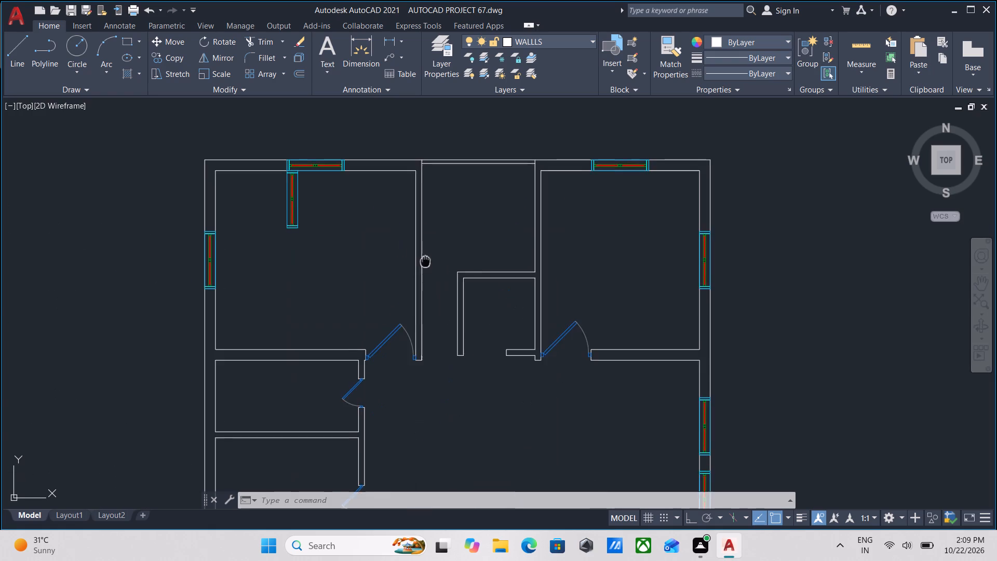
{"action": "middle_click_drag", "start_coordinate": [434, 256], "coordinate": [441, 256]}
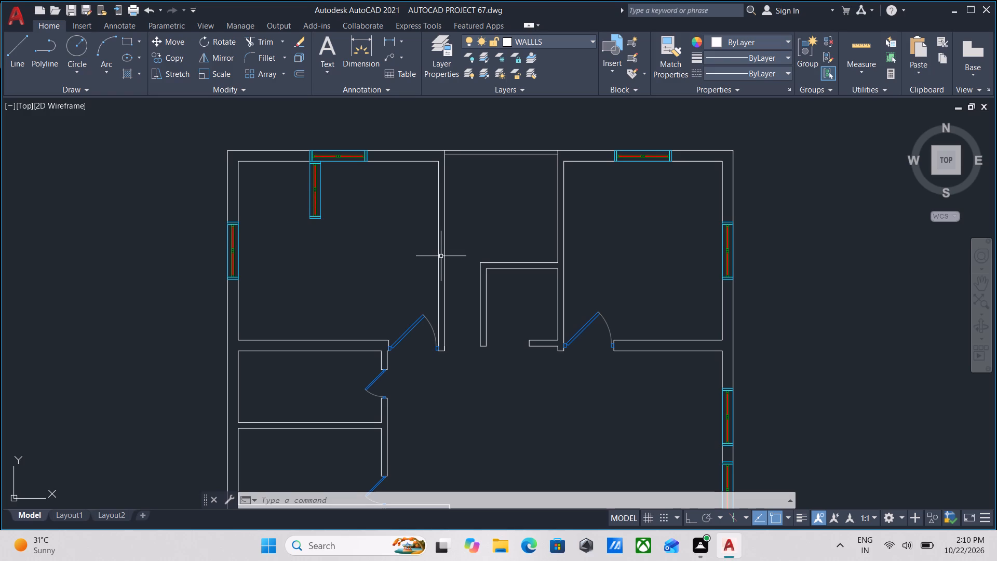
{"action": "scroll", "coordinate": [323, 330], "scroll_direction": "down", "scroll_amount": 2}
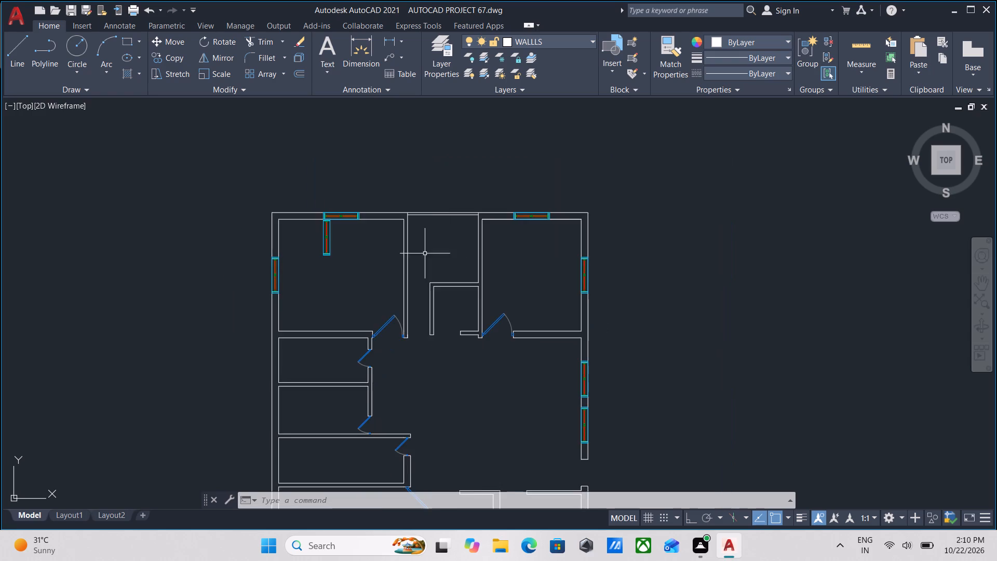
{"action": "scroll", "coordinate": [413, 271], "scroll_direction": "down", "scroll_amount": 1}
{"action": "scroll", "coordinate": [416, 269], "scroll_direction": "up", "scroll_amount": 3}
{"action": "middle_click_drag", "start_coordinate": [390, 267], "coordinate": [451, 262]}
{"action": "middle_click_drag", "start_coordinate": [305, 238], "coordinate": [348, 276]}
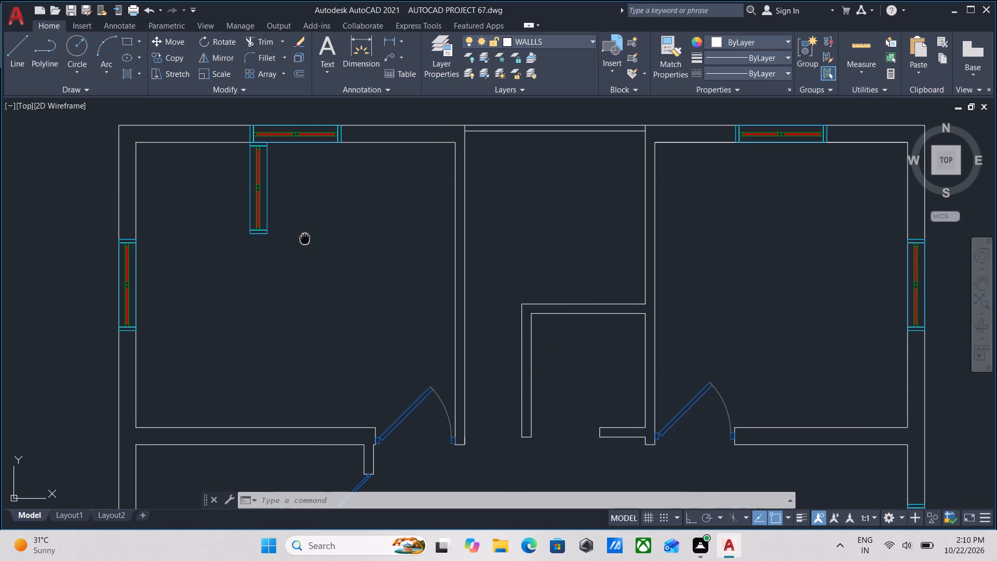
{"action": "middle_click_drag", "start_coordinate": [348, 276], "coordinate": [366, 291]}
{"action": "middle_click_drag", "start_coordinate": [352, 295], "coordinate": [369, 319]}
{"action": "scroll", "coordinate": [352, 295], "scroll_direction": "down", "scroll_amount": 1}
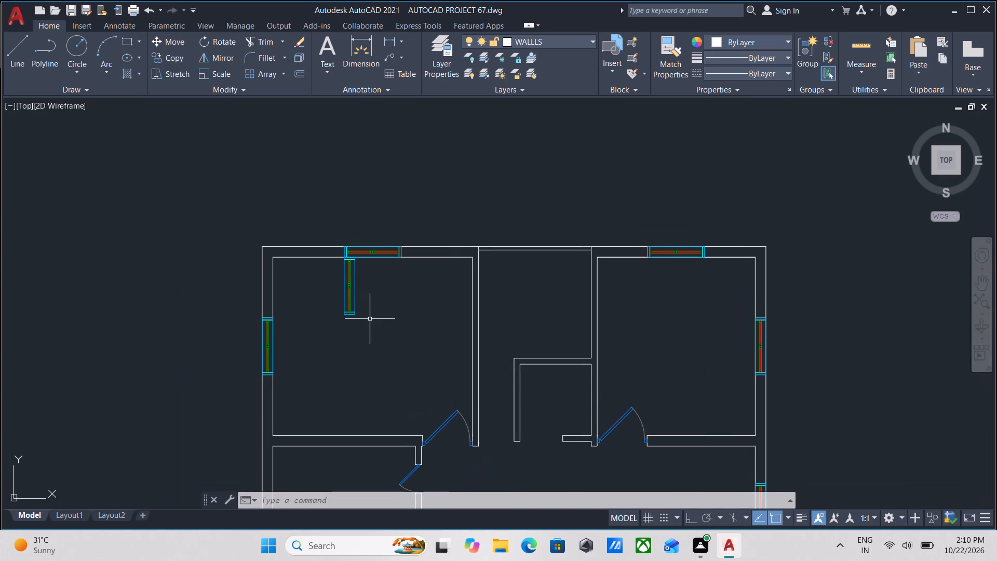
{"action": "scroll", "coordinate": [361, 325], "scroll_direction": "down", "scroll_amount": 4}
{"action": "middle_click_drag", "start_coordinate": [374, 320], "coordinate": [279, 348]}
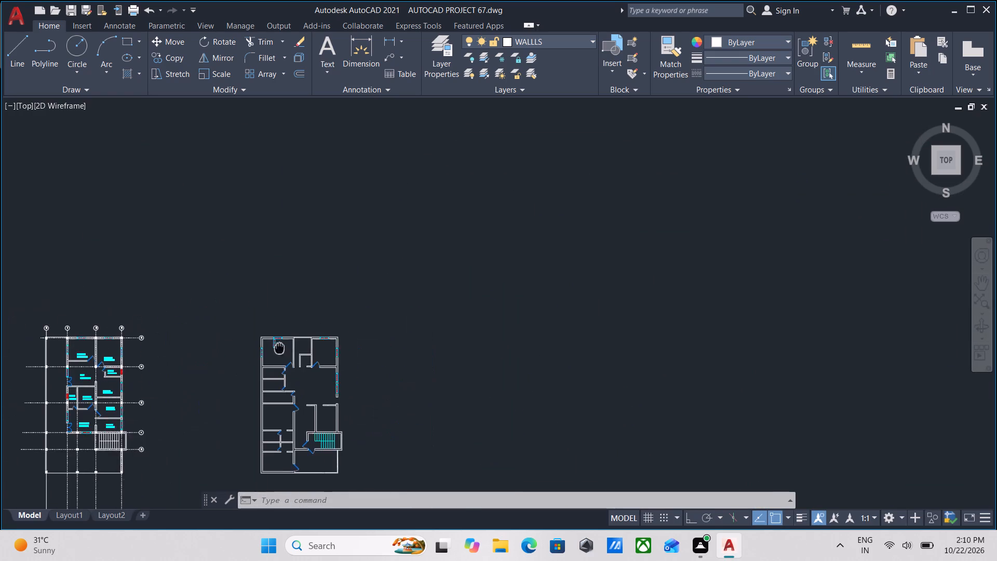
{"action": "scroll", "coordinate": [412, 308], "scroll_direction": "down", "scroll_amount": 2}
{"action": "scroll", "coordinate": [393, 319], "scroll_direction": "up", "scroll_amount": 3}
{"action": "scroll", "coordinate": [309, 373], "scroll_direction": "up", "scroll_amount": 1}
{"action": "middle_click_drag", "start_coordinate": [319, 362], "coordinate": [381, 327]}
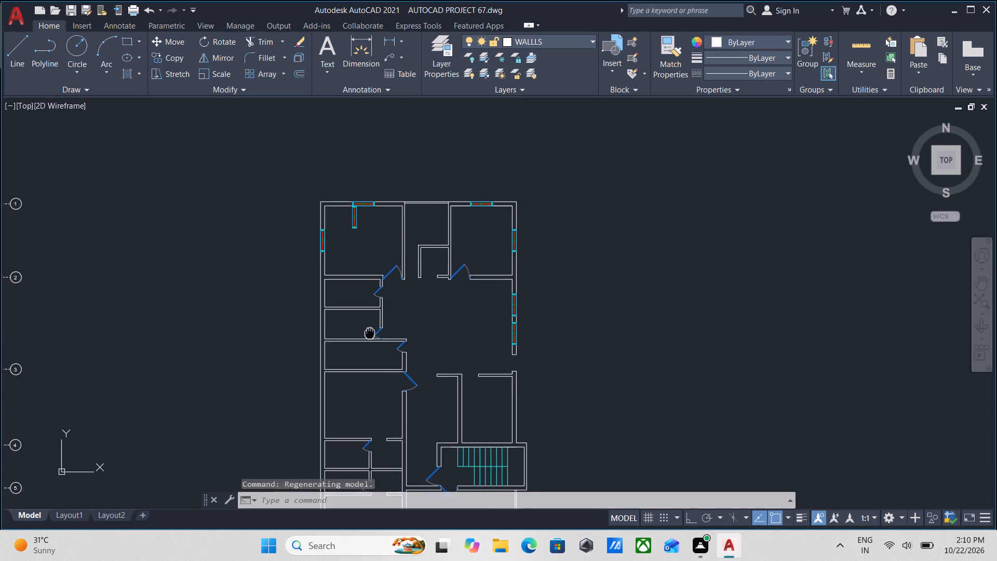
{"action": "middle_click_drag", "start_coordinate": [381, 327], "coordinate": [382, 326]}
{"action": "scroll", "coordinate": [428, 273], "scroll_direction": "up", "scroll_amount": 1}
{"action": "middle_click_drag", "start_coordinate": [358, 256], "coordinate": [389, 341]}
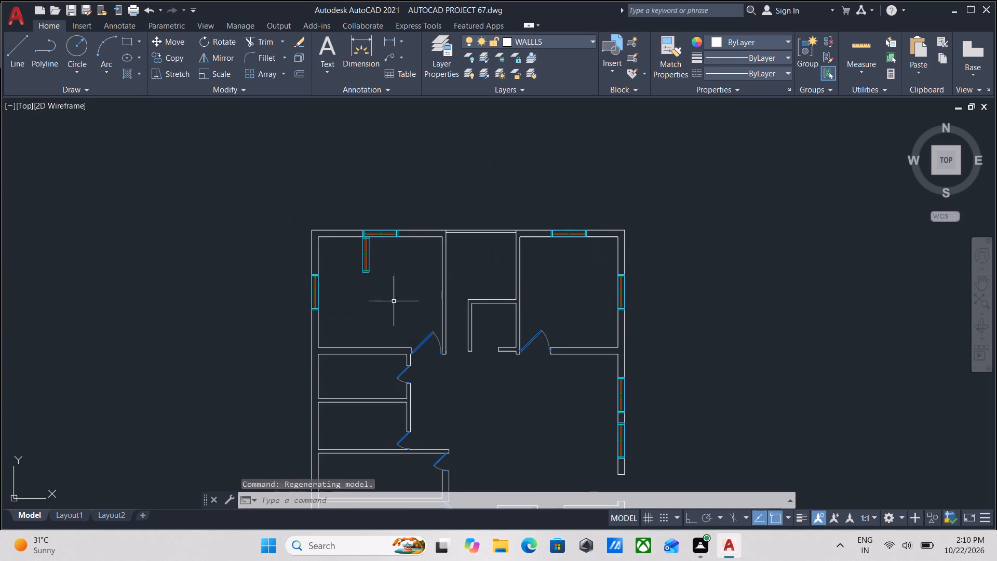
{"action": "middle_click_drag", "start_coordinate": [390, 241], "coordinate": [406, 297]}
{"action": "scroll", "coordinate": [410, 295], "scroll_direction": "up", "scroll_amount": 3}
{"action": "middle_click_drag", "start_coordinate": [384, 324], "coordinate": [451, 259]}
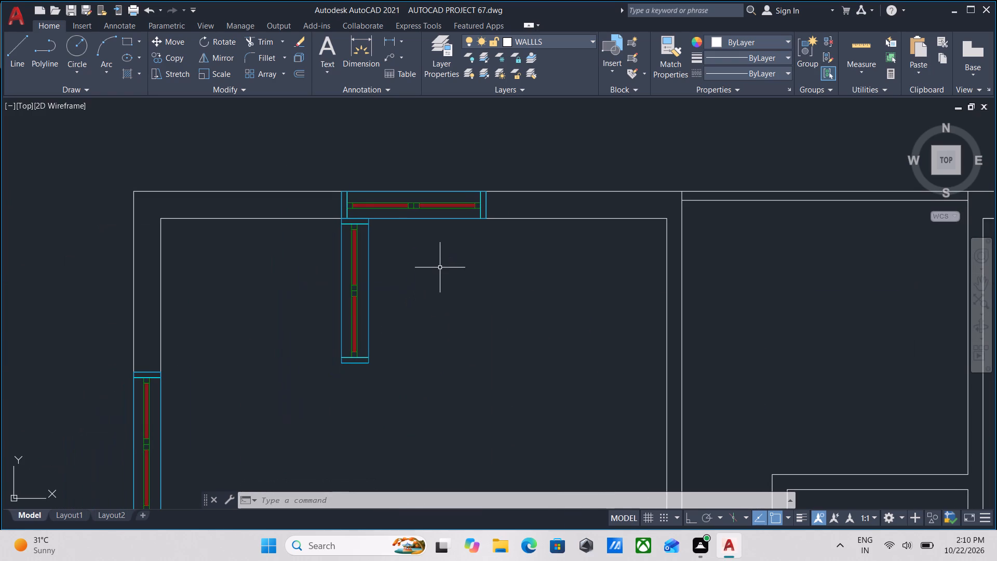
{"action": "middle_click_drag", "start_coordinate": [407, 288], "coordinate": [522, 259]}
{"action": "scroll", "coordinate": [516, 264], "scroll_direction": "down", "scroll_amount": 2}
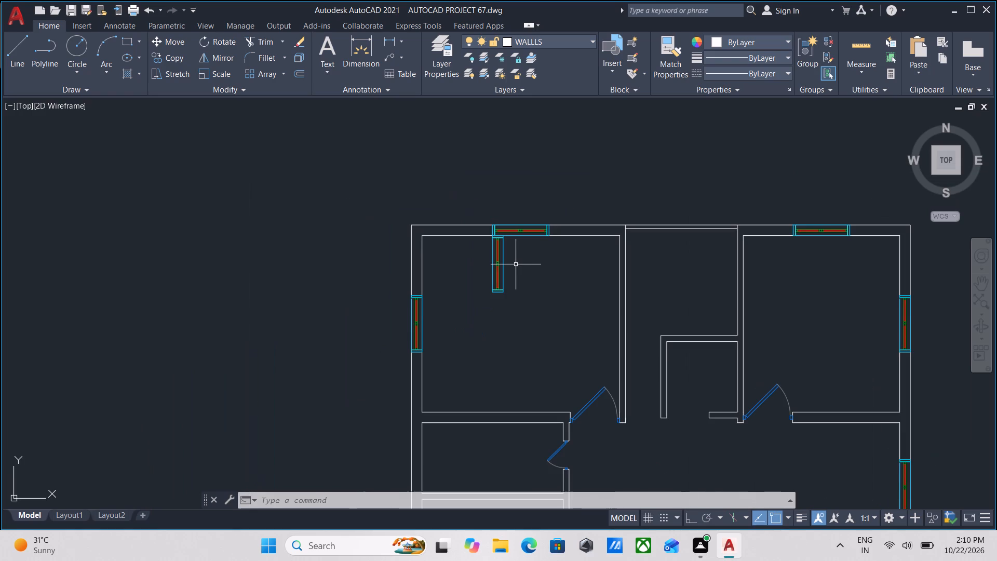
{"action": "middle_click_drag", "start_coordinate": [513, 265], "coordinate": [513, 283]}
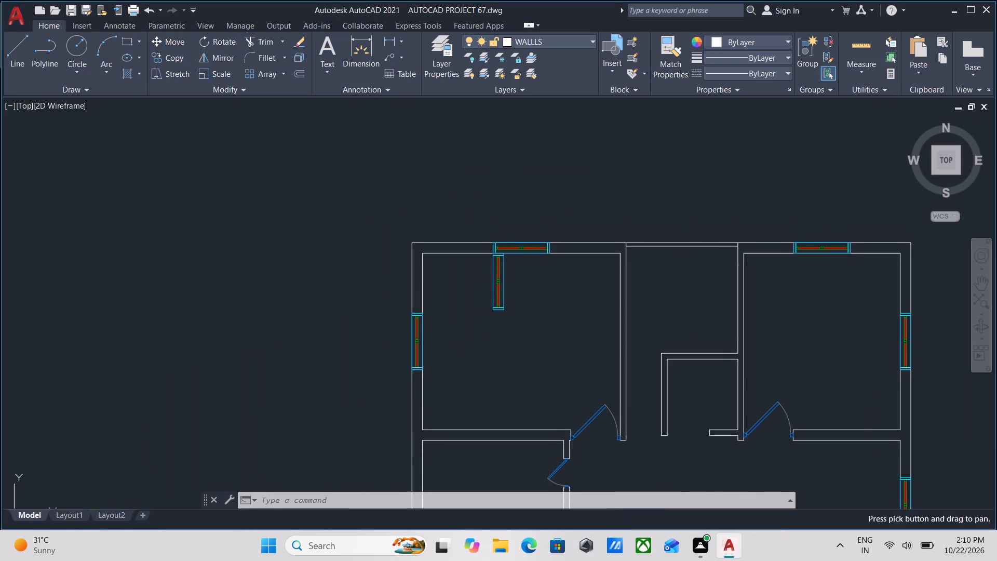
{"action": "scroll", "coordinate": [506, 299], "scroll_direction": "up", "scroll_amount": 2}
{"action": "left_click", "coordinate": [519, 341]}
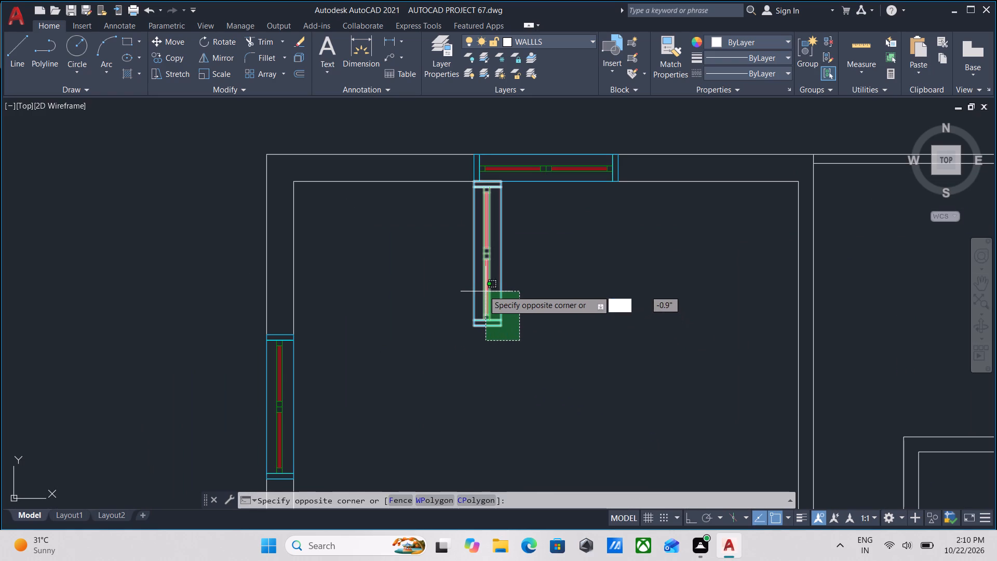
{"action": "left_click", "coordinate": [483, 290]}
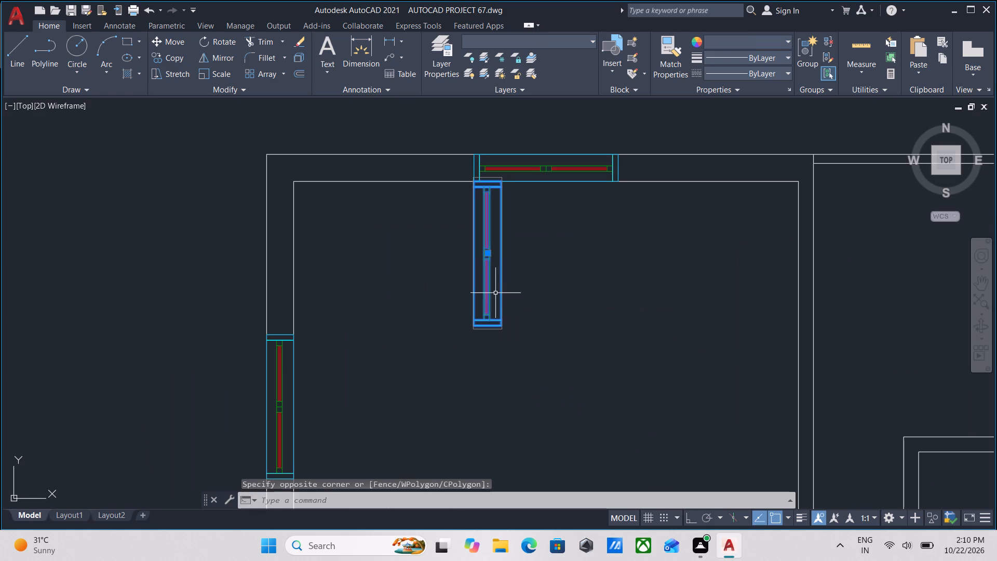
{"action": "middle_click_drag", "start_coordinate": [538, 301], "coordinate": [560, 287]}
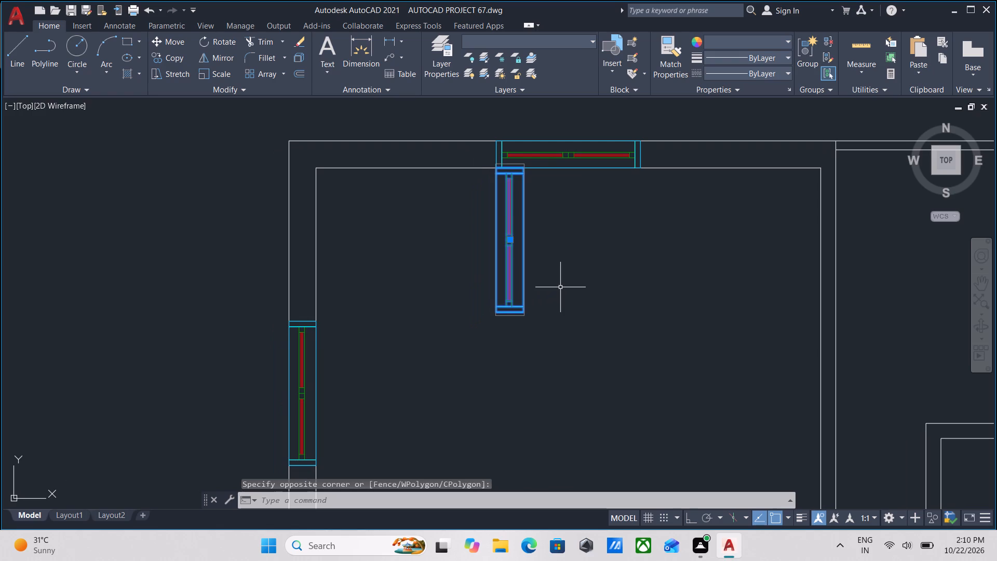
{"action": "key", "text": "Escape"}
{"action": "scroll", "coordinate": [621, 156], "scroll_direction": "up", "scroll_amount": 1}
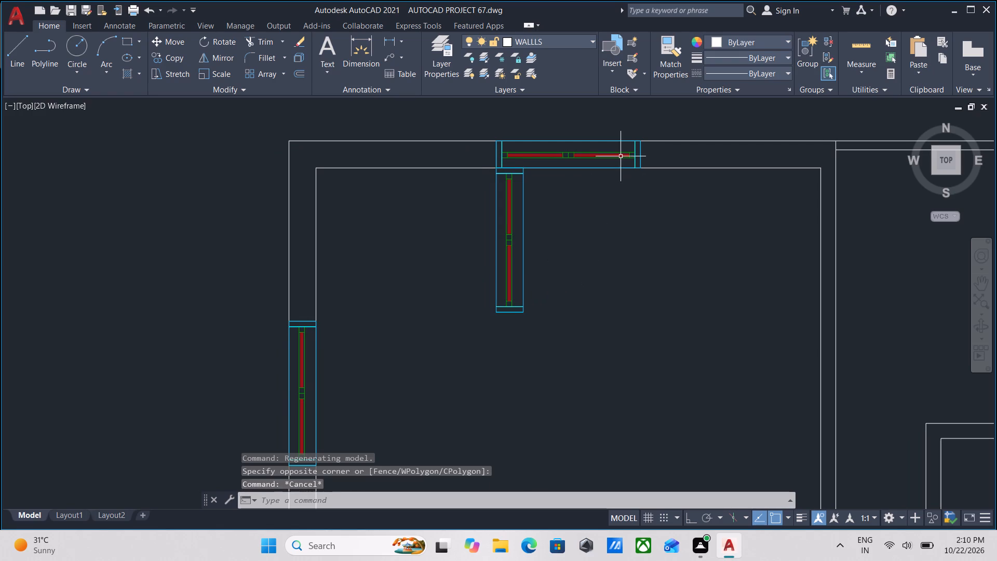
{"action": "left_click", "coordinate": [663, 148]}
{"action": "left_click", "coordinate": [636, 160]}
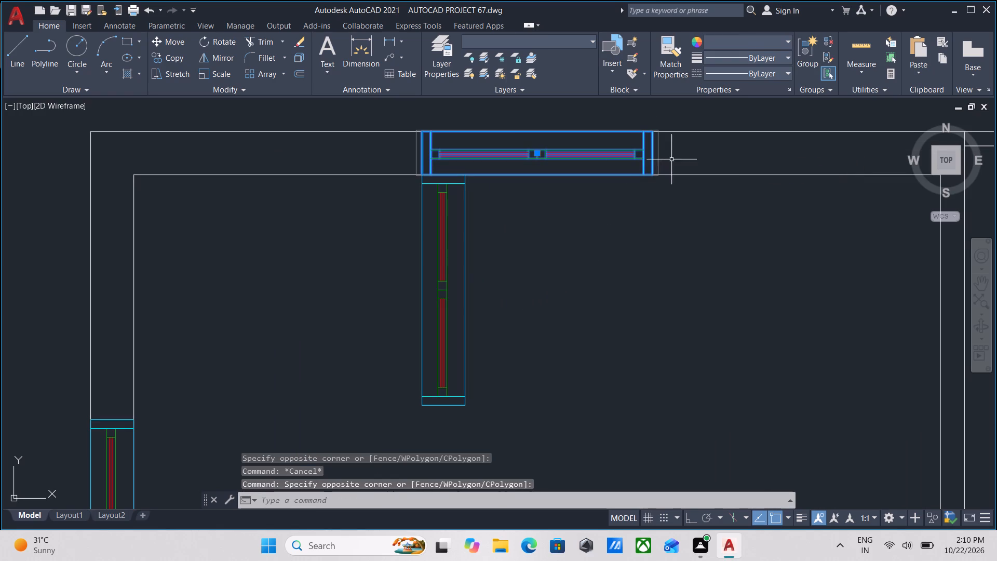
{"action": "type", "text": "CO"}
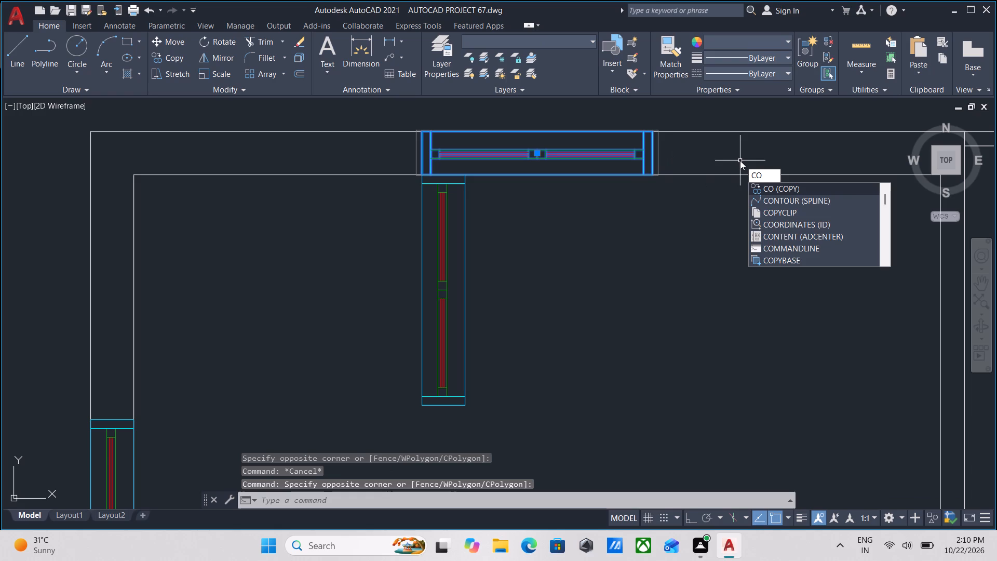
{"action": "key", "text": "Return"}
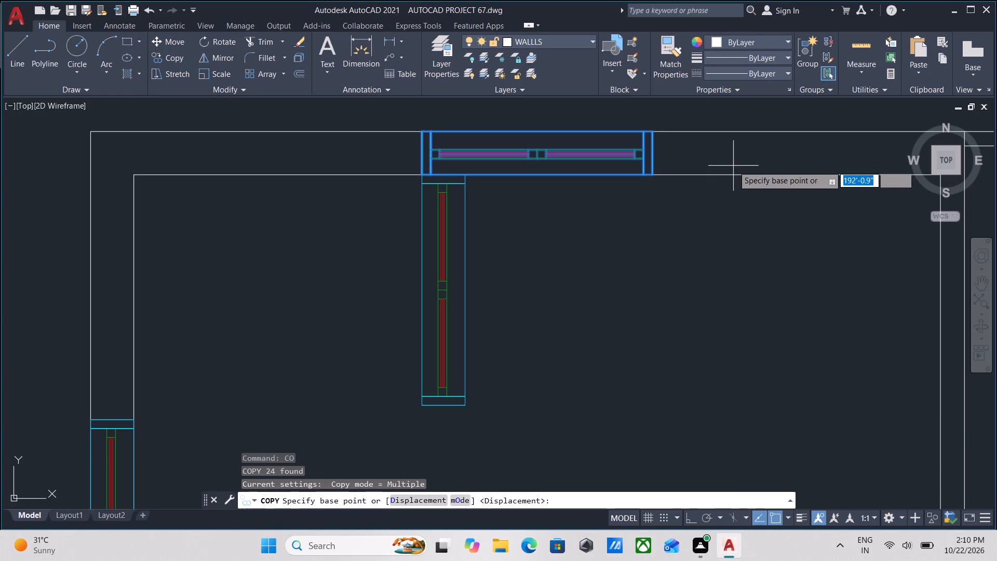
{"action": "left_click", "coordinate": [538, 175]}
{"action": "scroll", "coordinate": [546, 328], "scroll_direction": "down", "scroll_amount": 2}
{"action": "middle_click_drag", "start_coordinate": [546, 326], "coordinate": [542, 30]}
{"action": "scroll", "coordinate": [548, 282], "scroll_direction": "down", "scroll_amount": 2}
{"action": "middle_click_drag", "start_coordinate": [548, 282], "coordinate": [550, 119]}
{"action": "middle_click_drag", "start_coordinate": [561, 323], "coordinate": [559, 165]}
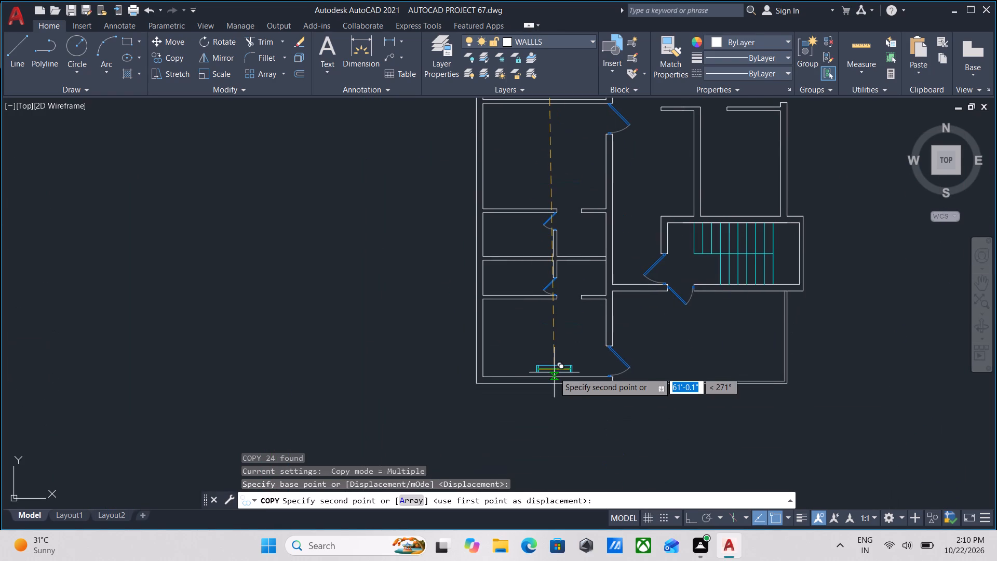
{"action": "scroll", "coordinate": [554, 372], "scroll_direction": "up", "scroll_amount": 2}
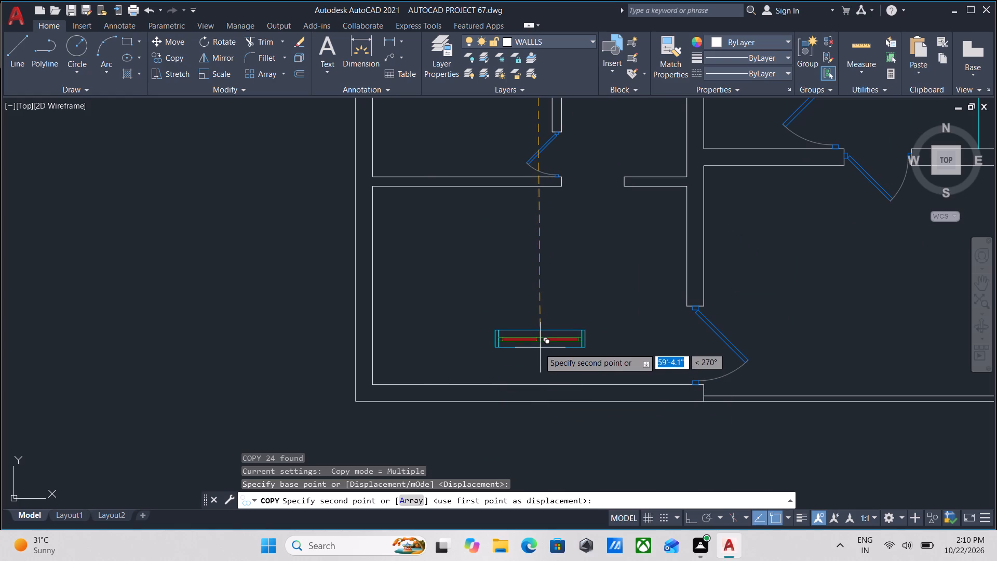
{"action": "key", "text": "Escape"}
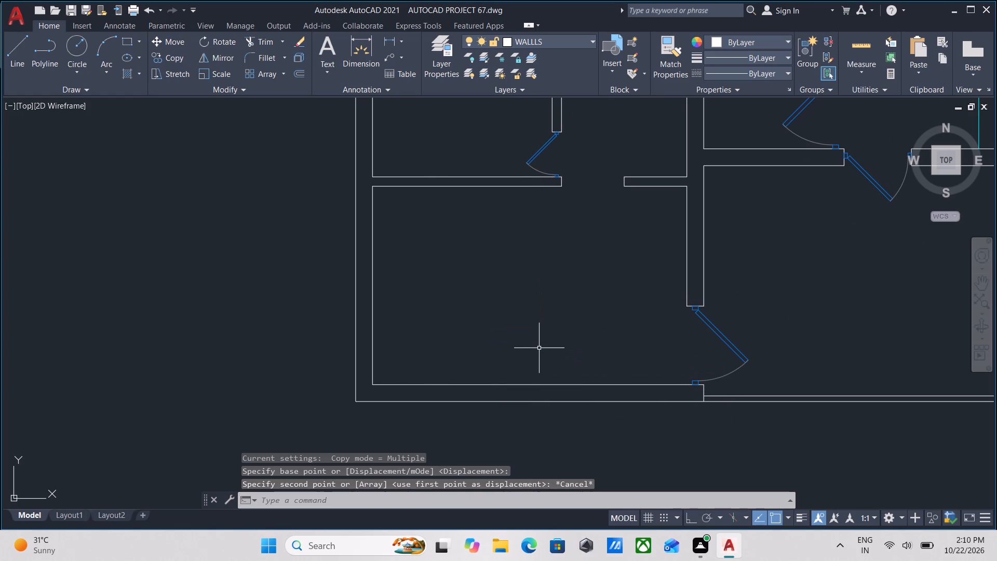
Copy the horizontal window from the top-left room's top wall straight down into the bottom wall of the bottom-left room.
{"action": "scroll", "coordinate": [546, 343], "scroll_direction": "down", "scroll_amount": 1}
{"action": "middle_click_drag", "start_coordinate": [546, 356], "coordinate": [554, 421]}
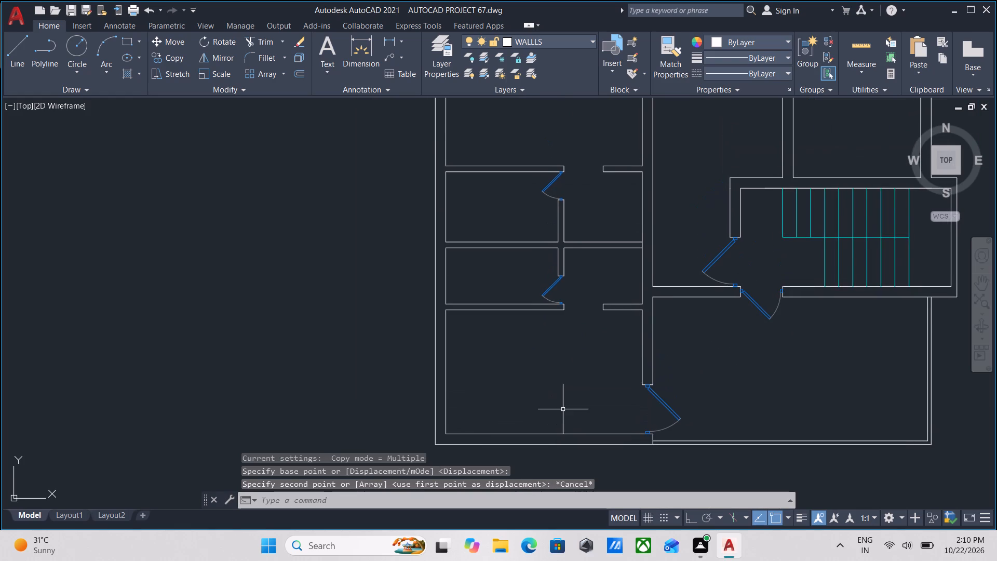
{"action": "middle_click_drag", "start_coordinate": [563, 409], "coordinate": [604, 522]}
{"action": "middle_click_drag", "start_coordinate": [589, 426], "coordinate": [626, 547]}
{"action": "scroll", "coordinate": [589, 426], "scroll_direction": "down", "scroll_amount": 1}
{"action": "middle_click_drag", "start_coordinate": [619, 329], "coordinate": [646, 478]}
{"action": "scroll", "coordinate": [625, 369], "scroll_direction": "up", "scroll_amount": 1}
{"action": "middle_click_drag", "start_coordinate": [646, 296], "coordinate": [645, 470]}
{"action": "middle_click_drag", "start_coordinate": [655, 319], "coordinate": [653, 351]}
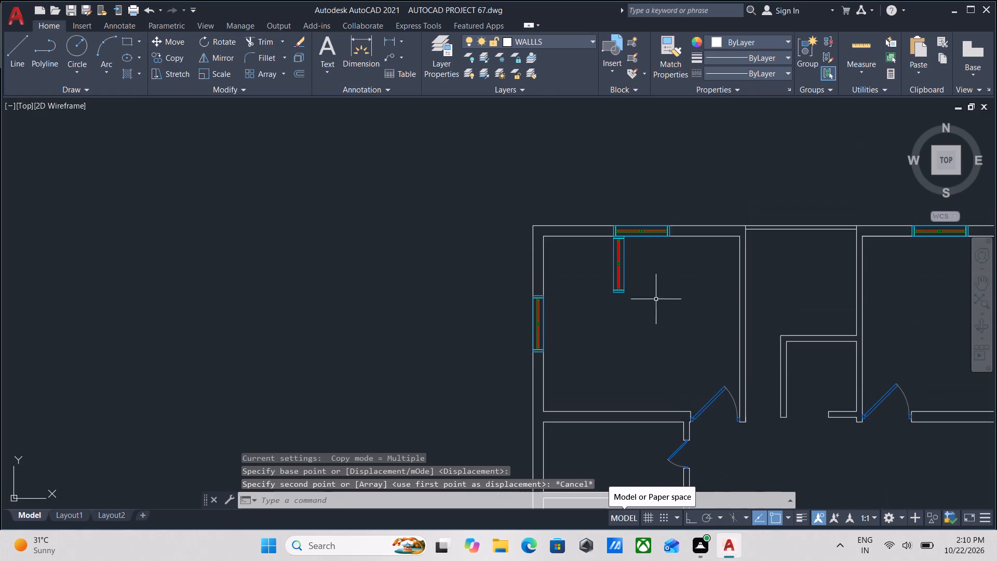
{"action": "scroll", "coordinate": [647, 239], "scroll_direction": "up", "scroll_amount": 4}
{"action": "left_click", "coordinate": [818, 169]}
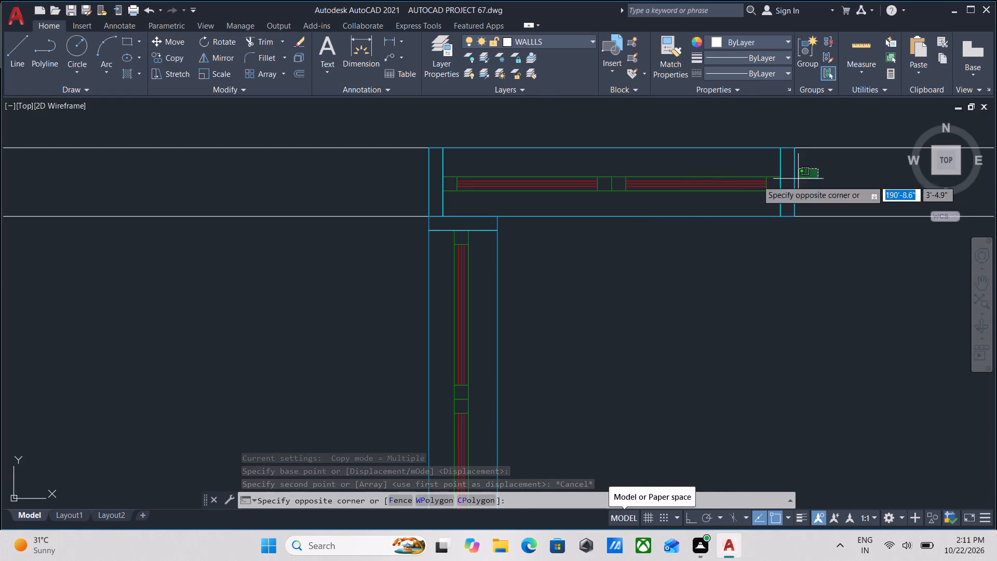
{"action": "left_click", "coordinate": [757, 180]}
{"action": "type", "text": "CO"}
{"action": "key", "text": "Return"}
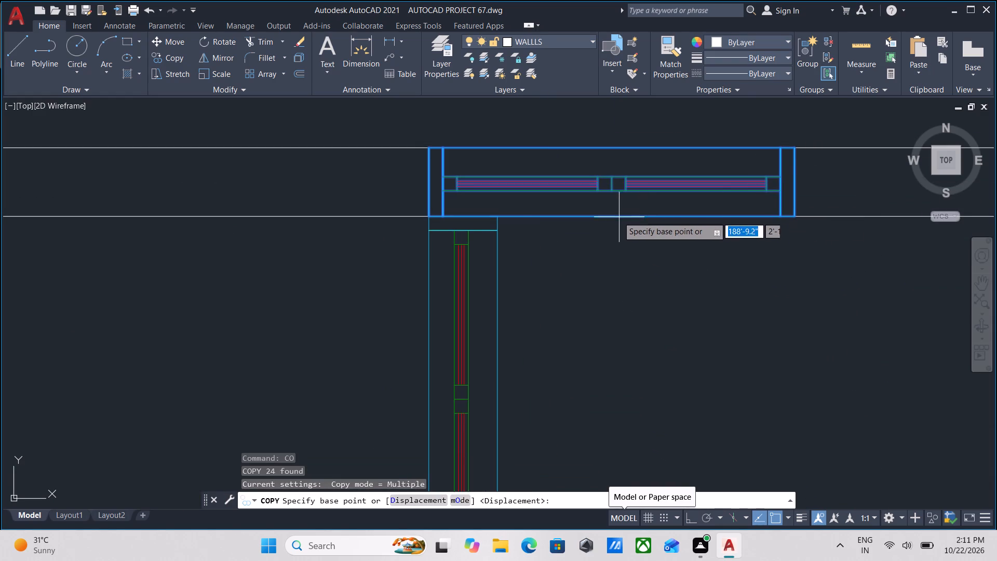
{"action": "left_click", "coordinate": [612, 142]}
{"action": "middle_click_drag", "start_coordinate": [610, 351], "coordinate": [588, 175]}
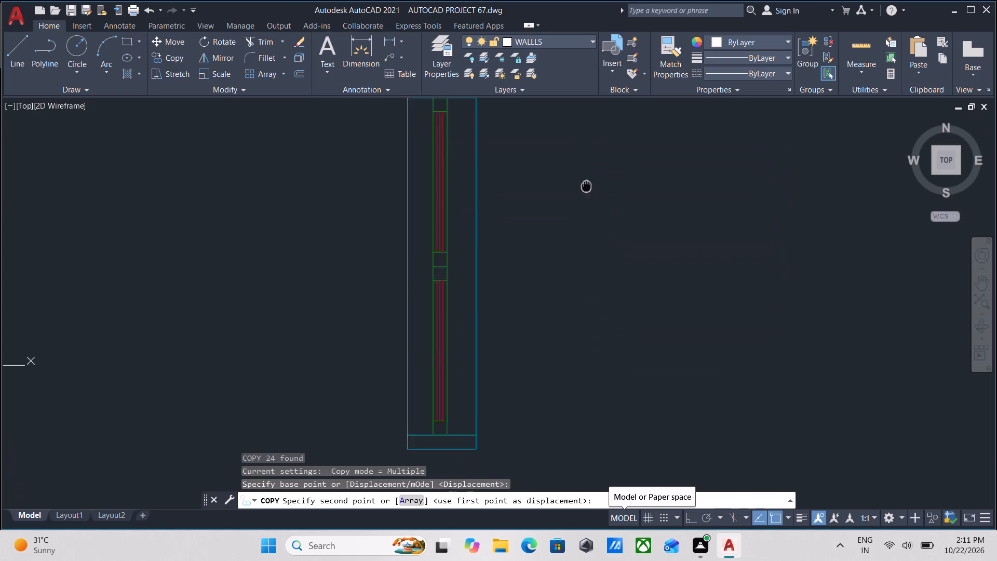
{"action": "scroll", "coordinate": [568, 378], "scroll_direction": "down", "scroll_amount": 3}
{"action": "middle_click_drag", "start_coordinate": [569, 375], "coordinate": [609, 156]}
{"action": "scroll", "coordinate": [574, 332], "scroll_direction": "down", "scroll_amount": 3}
{"action": "middle_click_drag", "start_coordinate": [574, 332], "coordinate": [594, 112]}
{"action": "scroll", "coordinate": [608, 342], "scroll_direction": "up", "scroll_amount": 1}
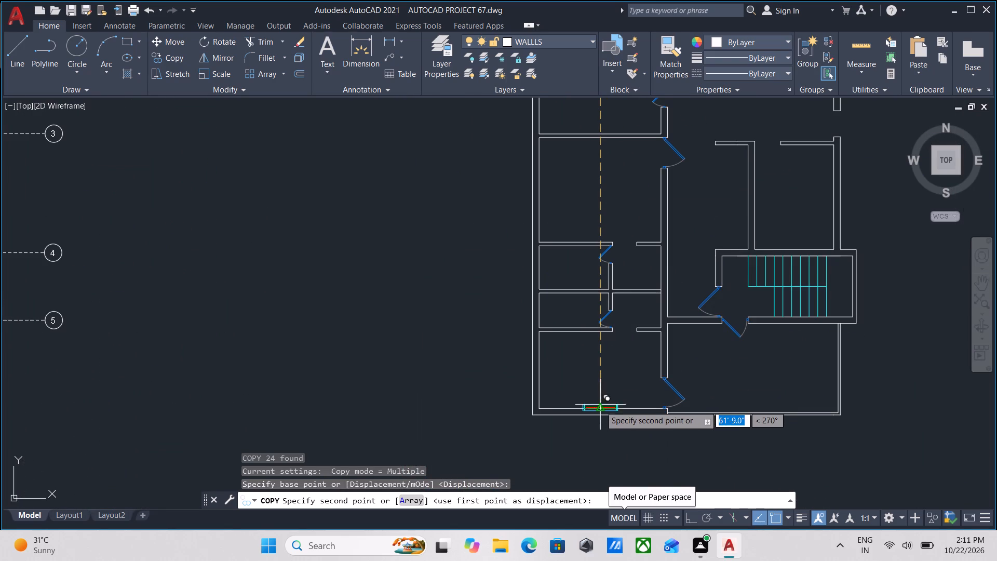
{"action": "left_click", "coordinate": [601, 411]}
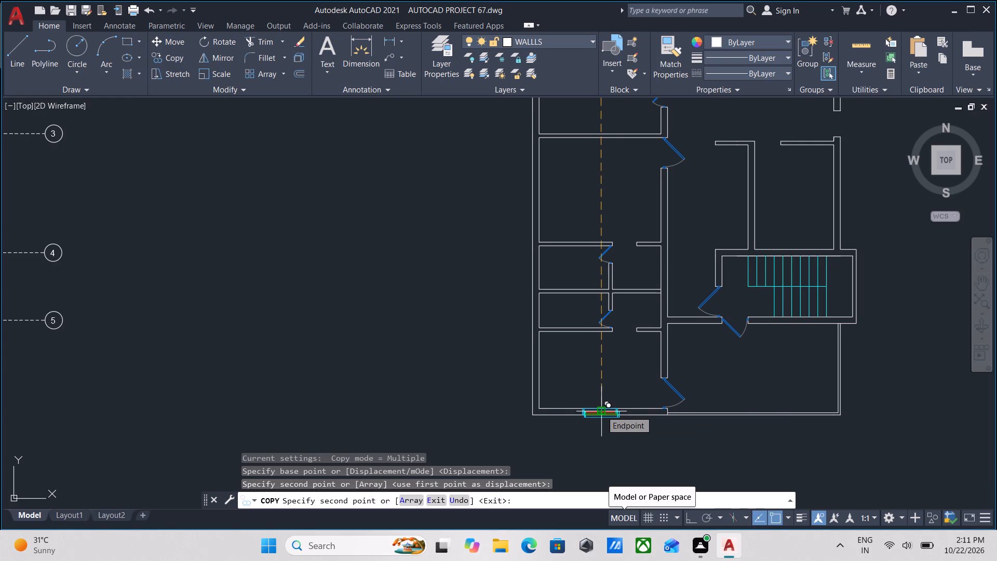
Place another copy of the horizontal window in the empty space outside the left exterior wall, beside the narrow room.
{"action": "scroll", "coordinate": [601, 409], "scroll_direction": "down", "scroll_amount": 2}
{"action": "middle_click_drag", "start_coordinate": [601, 409], "coordinate": [602, 446]}
{"action": "scroll", "coordinate": [583, 331], "scroll_direction": "up", "scroll_amount": 3}
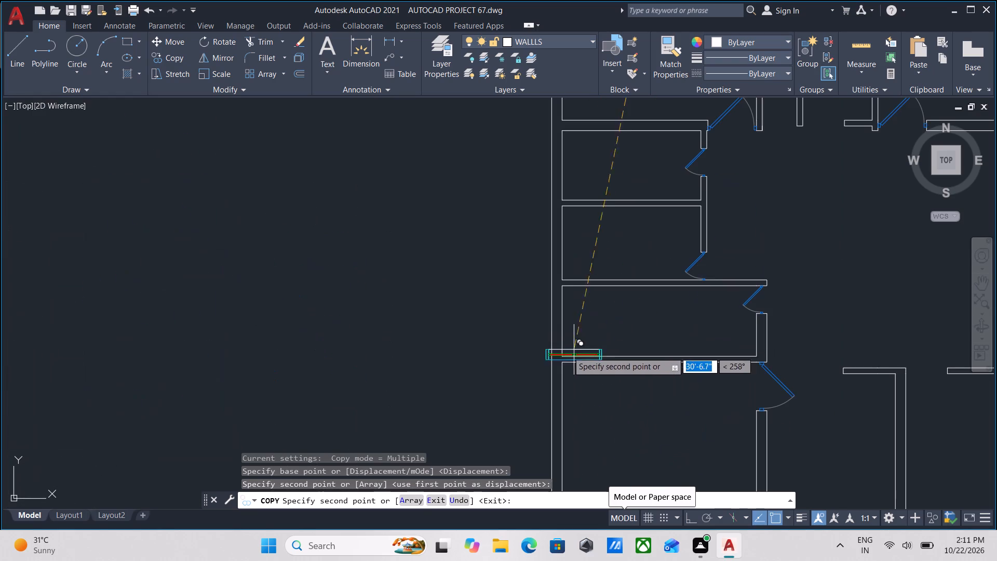
{"action": "left_click", "coordinate": [487, 342]}
{"action": "key", "text": "Escape"}
Rotate a copy of the loose horizontal window to vertical about its lower-right corner, keeping the original.
{"action": "scroll", "coordinate": [501, 334], "scroll_direction": "up", "scroll_amount": 2}
{"action": "left_click", "coordinate": [521, 310]}
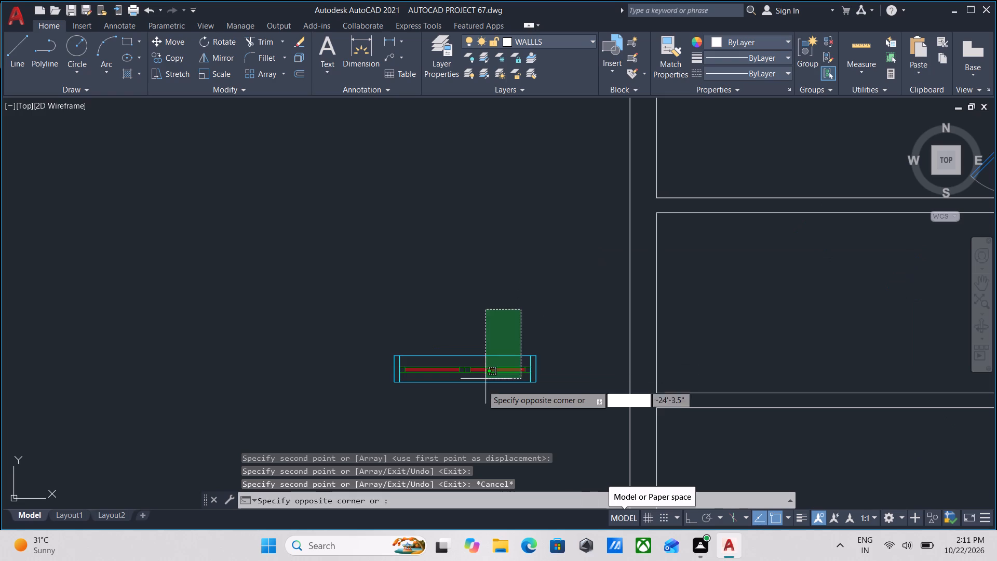
{"action": "left_click", "coordinate": [478, 397]}
{"action": "type", "text": "RO"}
{"action": "key", "text": "Return"}
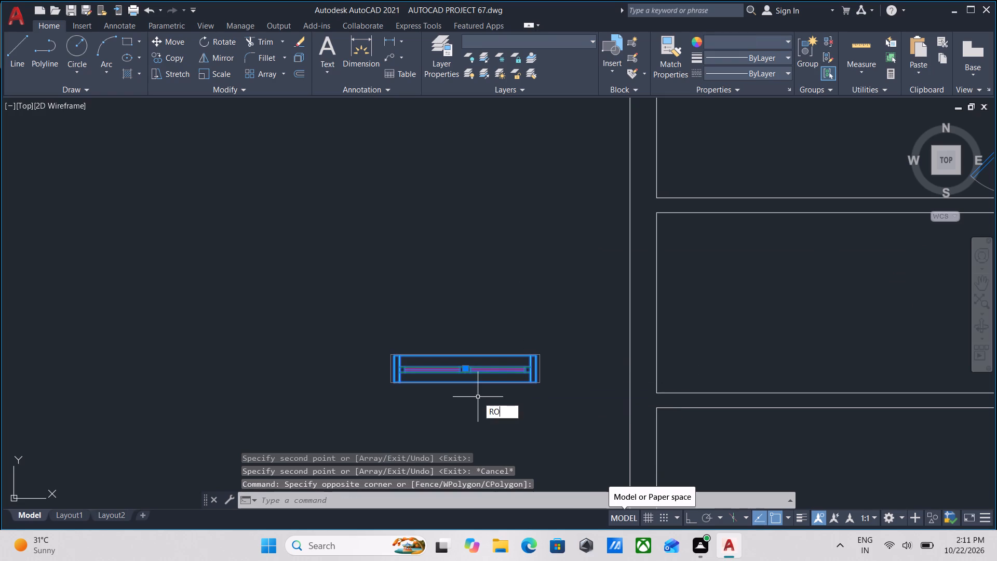
{"action": "left_click", "coordinate": [537, 385]}
{"action": "key", "text": "F8"}
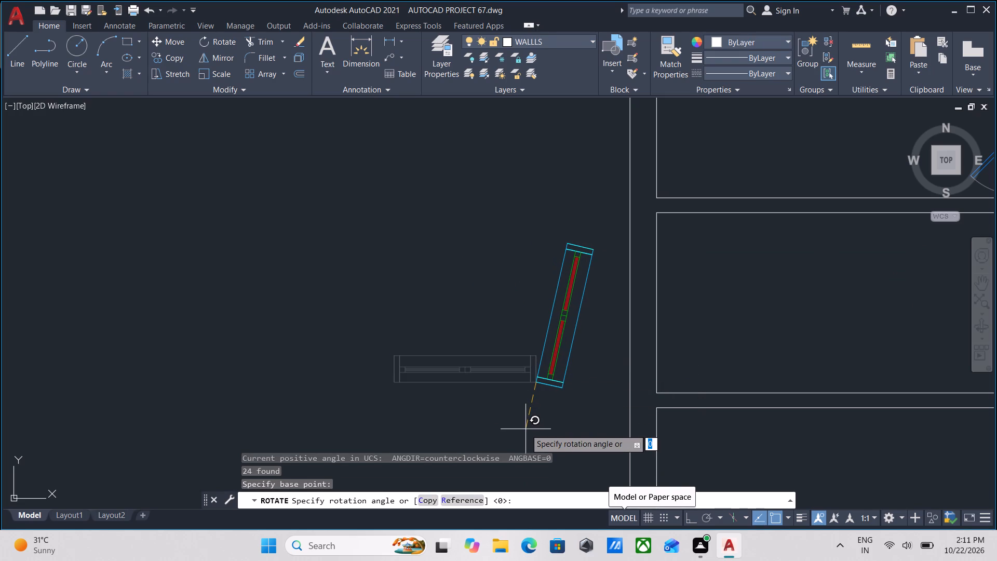
{"action": "type", "text": "CO"}
{"action": "key", "text": "Return"}
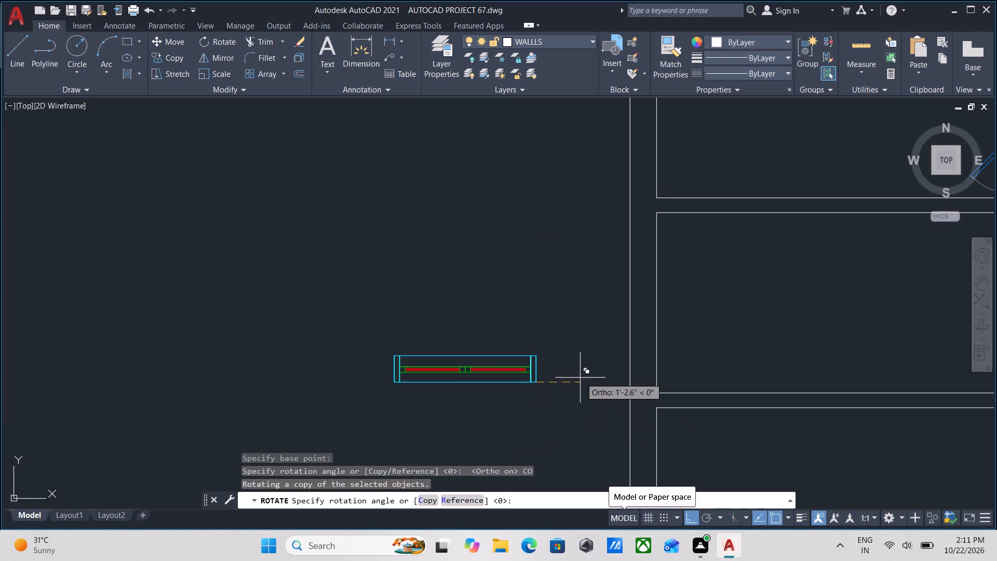
{"action": "left_click", "coordinate": [542, 432]}
Copy the loose vertical window by its right-edge midpoint into the left exterior wall of the narrow room and of the larger room below it.
{"action": "left_click", "coordinate": [570, 400]}
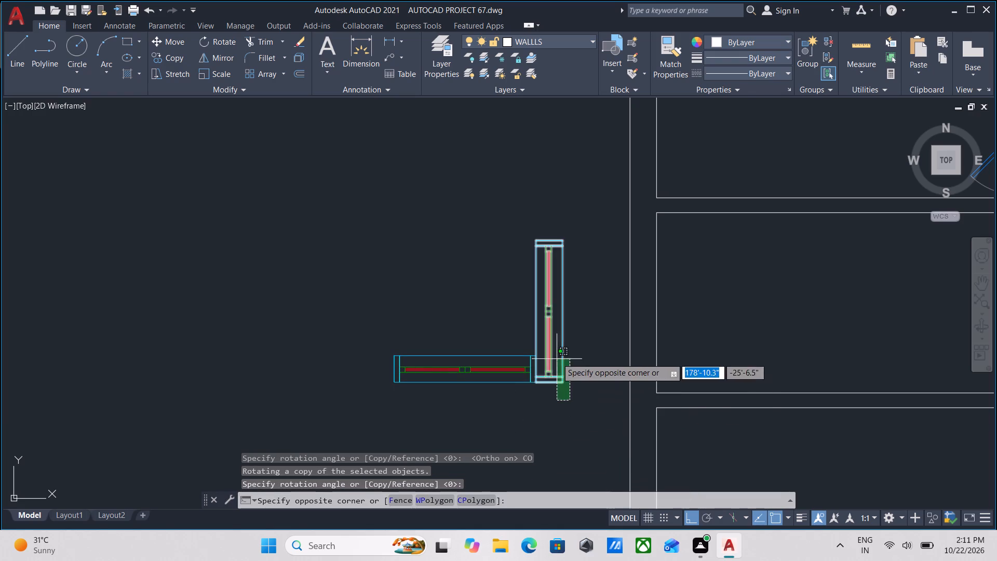
{"action": "left_click", "coordinate": [557, 358]}
{"action": "key", "text": "c"}
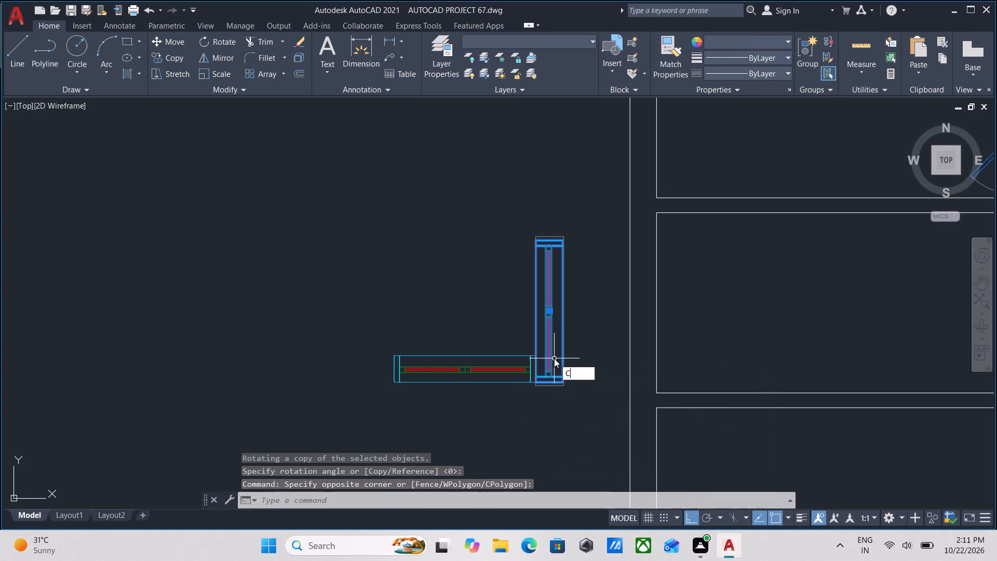
{"action": "key", "text": "o"}
{"action": "key", "text": "Return"}
{"action": "left_click", "coordinate": [561, 311]}
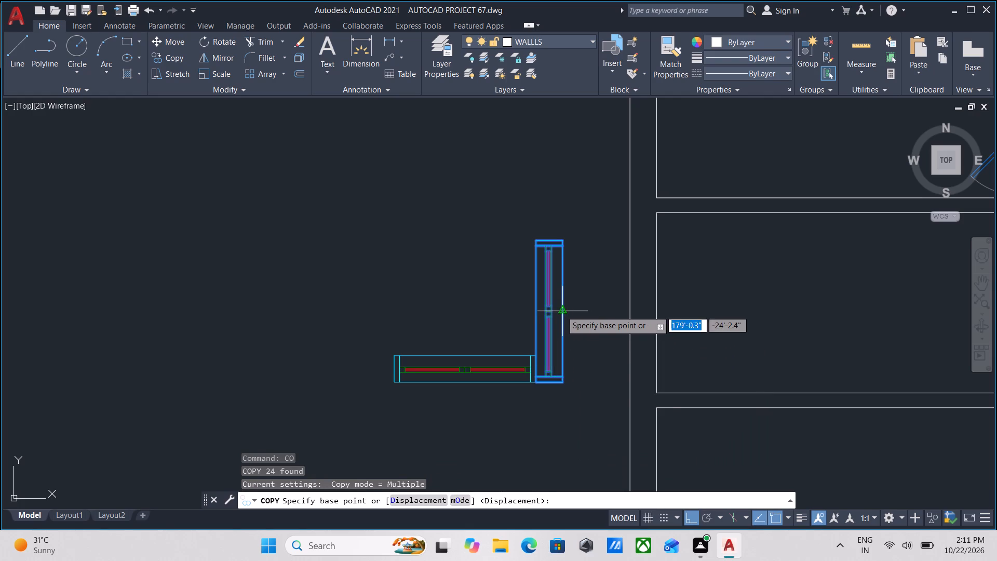
{"action": "key", "text": "F8"}
{"action": "middle_click_drag", "start_coordinate": [581, 403], "coordinate": [557, 209]}
{"action": "scroll", "coordinate": [593, 322], "scroll_direction": "down", "scroll_amount": 1}
{"action": "middle_click_drag", "start_coordinate": [593, 323], "coordinate": [542, 228]}
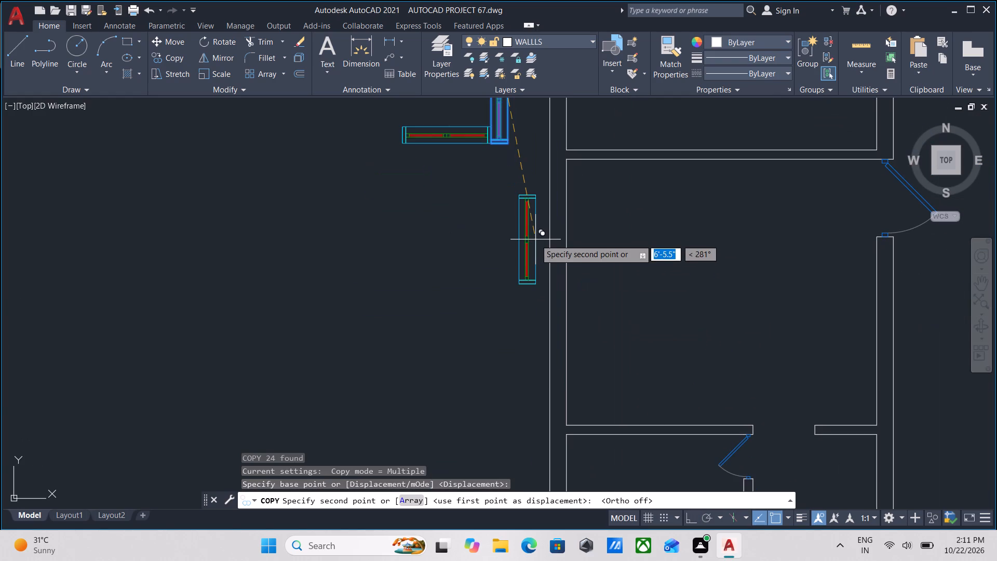
{"action": "scroll", "coordinate": [567, 276], "scroll_direction": "down", "scroll_amount": 1}
{"action": "middle_click_drag", "start_coordinate": [567, 276], "coordinate": [568, 301]}
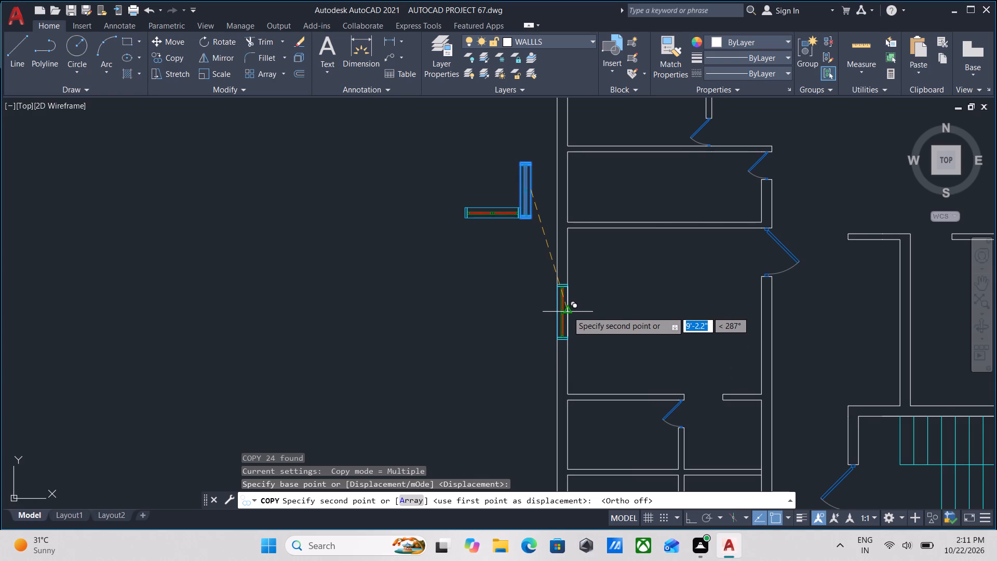
{"action": "left_click", "coordinate": [568, 309]}
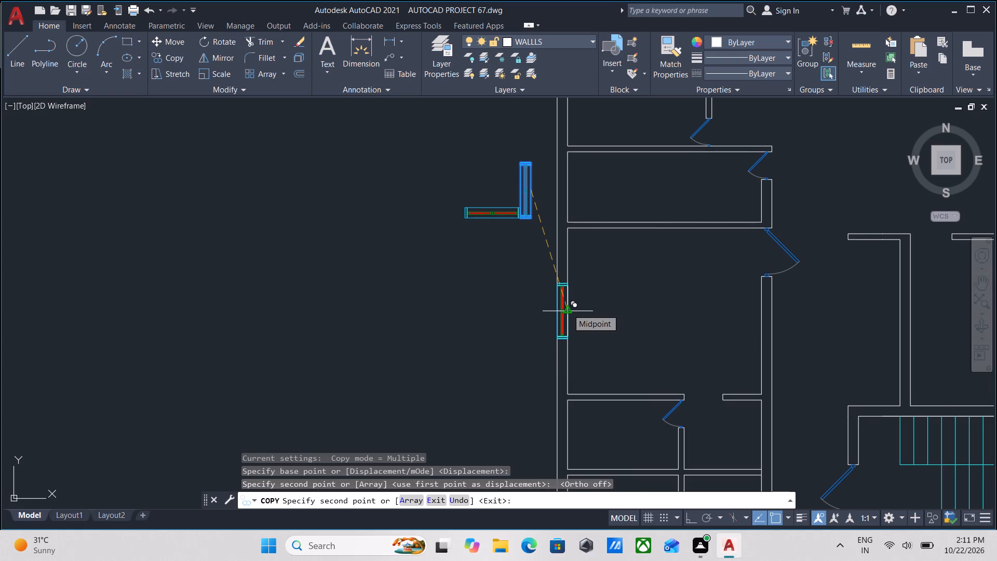
{"action": "middle_click_drag", "start_coordinate": [568, 309], "coordinate": [567, 428]}
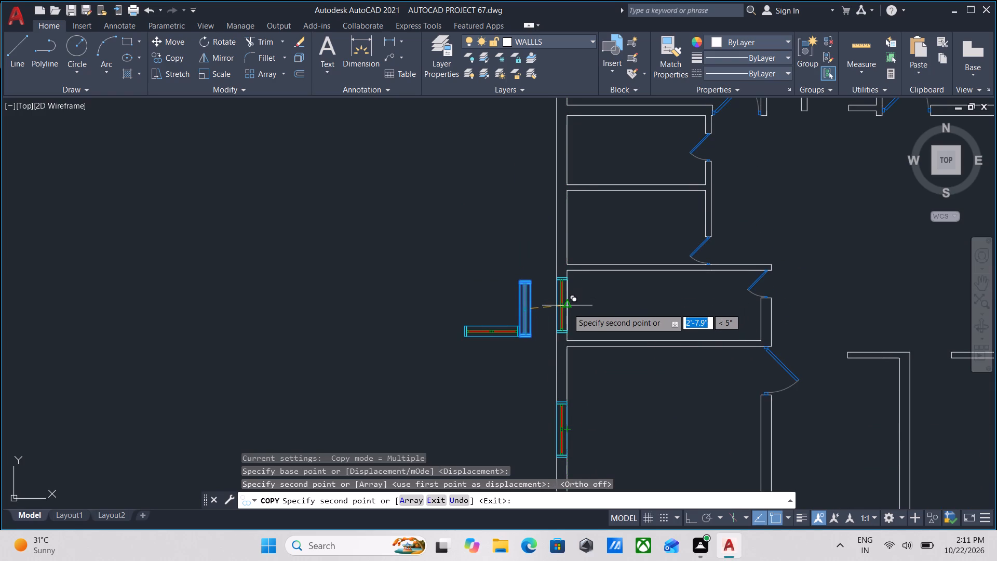
{"action": "left_click", "coordinate": [568, 308]}
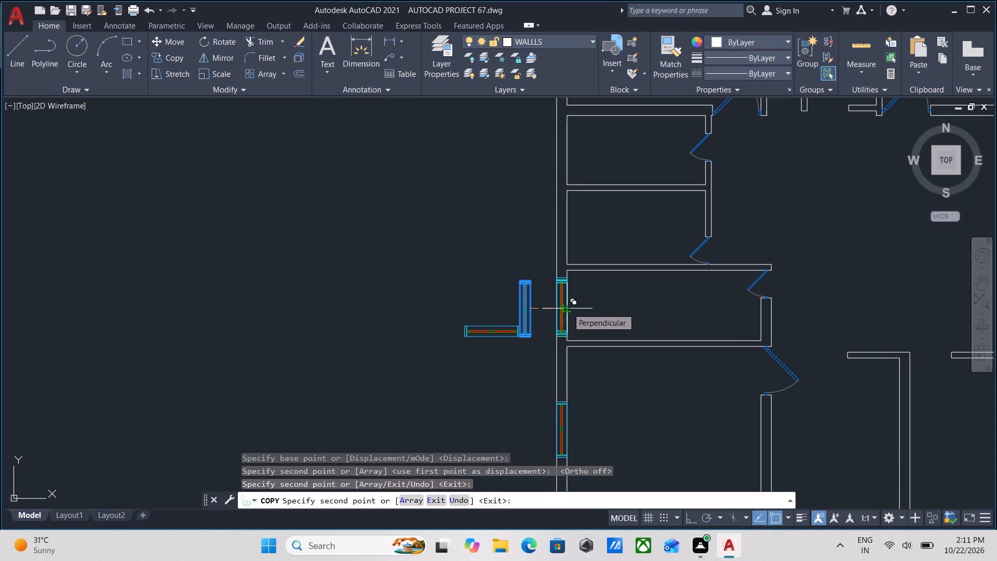
Examine the remaining rooms along both sides of the plan for exterior walls that still need windows.
{"action": "middle_click_drag", "start_coordinate": [568, 308], "coordinate": [557, 380]}
{"action": "scroll", "coordinate": [558, 363], "scroll_direction": "down", "scroll_amount": 1}
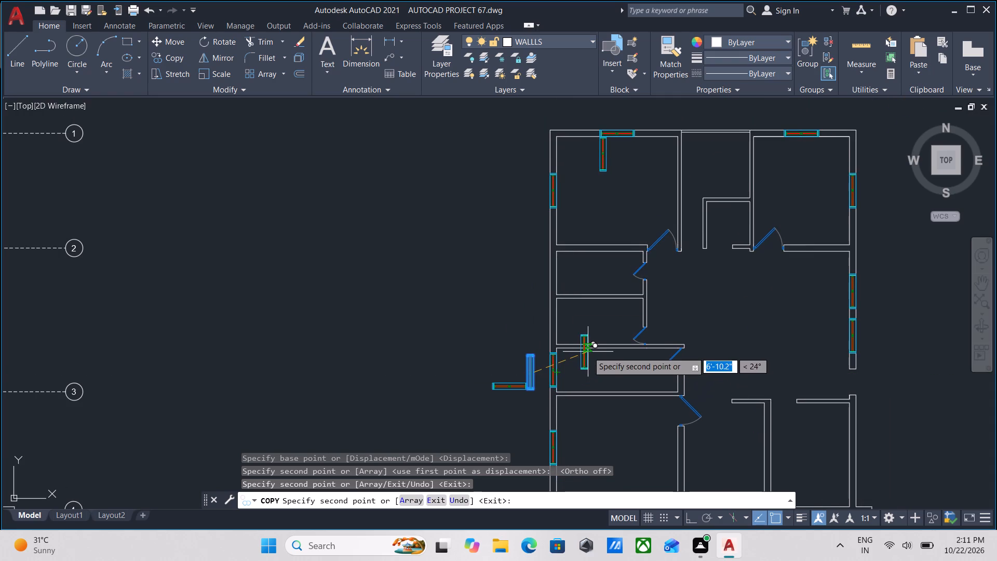
{"action": "middle_click_drag", "start_coordinate": [759, 328], "coordinate": [680, 272]}
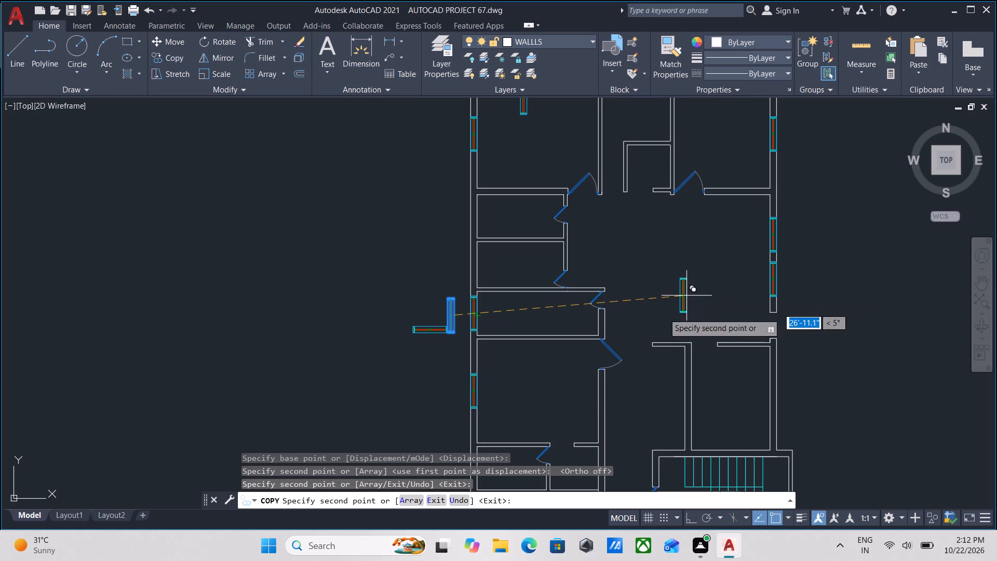
{"action": "middle_click_drag", "start_coordinate": [514, 376], "coordinate": [532, 284]}
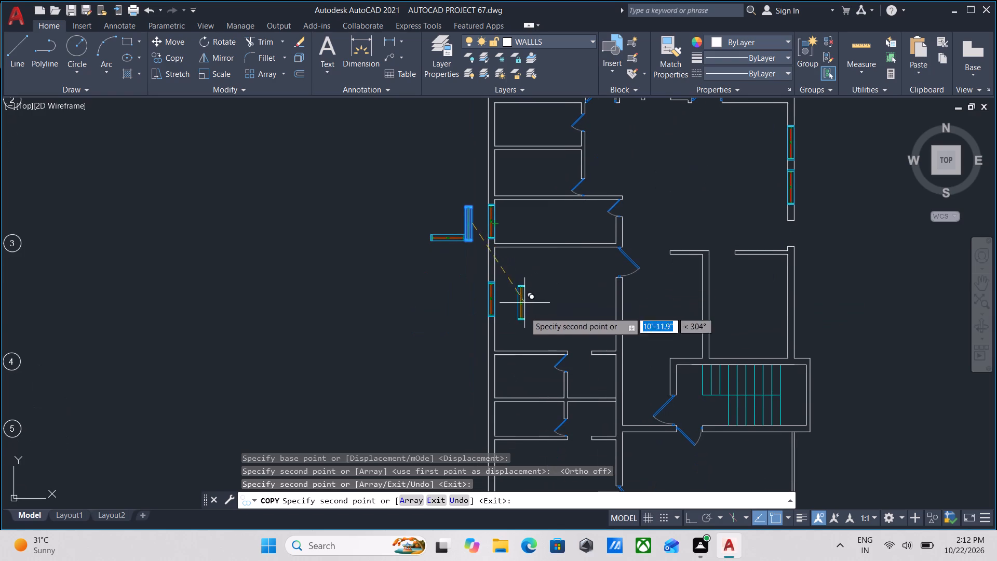
{"action": "middle_click_drag", "start_coordinate": [523, 329], "coordinate": [532, 190]}
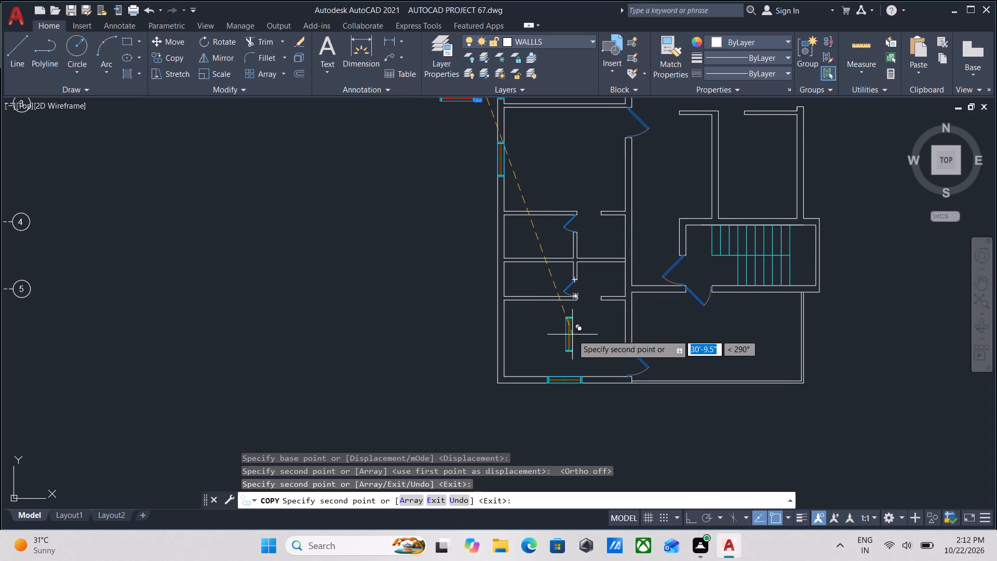
{"action": "middle_click_drag", "start_coordinate": [572, 335], "coordinate": [499, 339]}
{"action": "middle_click_drag", "start_coordinate": [692, 231], "coordinate": [675, 322]}
{"action": "scroll", "coordinate": [663, 274], "scroll_direction": "up", "scroll_amount": 1}
{"action": "key", "text": "Escape"}
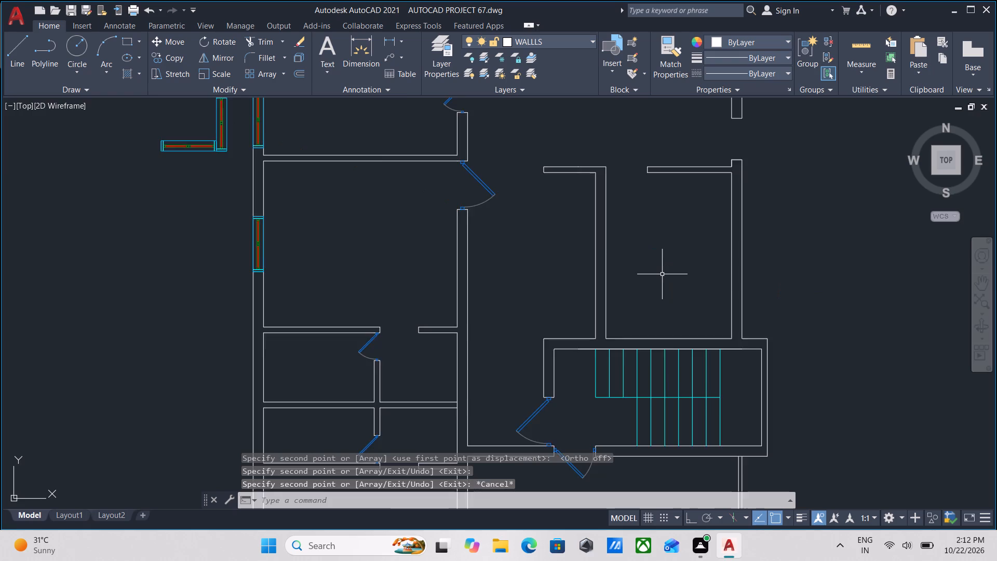
Copy the lower right-wall window by its left-edge midpoint straight down to the wall midpoint of the room above the staircase.
{"action": "scroll", "coordinate": [662, 274], "scroll_direction": "down", "scroll_amount": 1}
{"action": "middle_click_drag", "start_coordinate": [662, 274], "coordinate": [645, 307]}
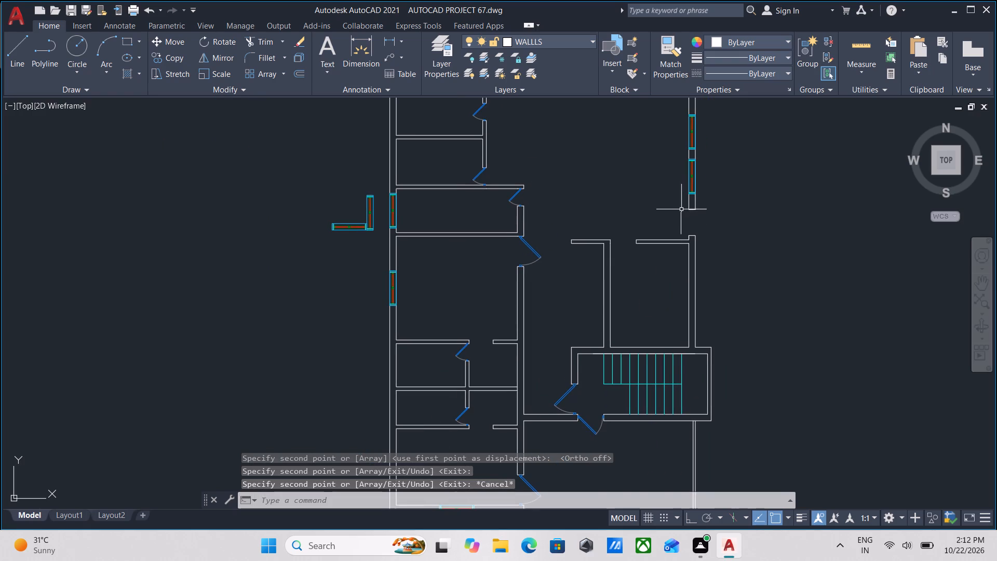
{"action": "scroll", "coordinate": [681, 210], "scroll_direction": "up", "scroll_amount": 2}
{"action": "middle_click_drag", "start_coordinate": [693, 206], "coordinate": [672, 266]}
{"action": "scroll", "coordinate": [672, 266], "scroll_direction": "up", "scroll_amount": 1}
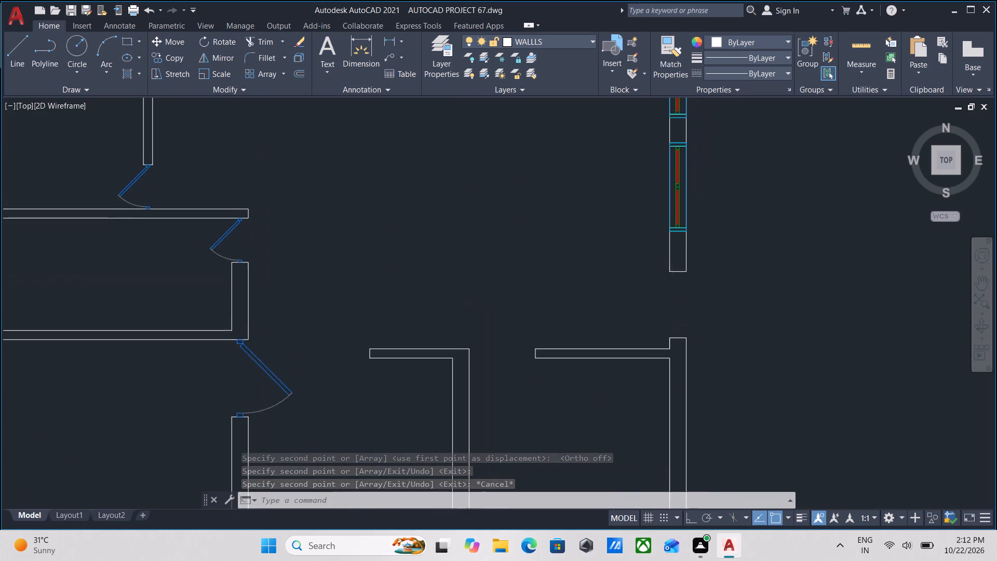
{"action": "scroll", "coordinate": [679, 237], "scroll_direction": "up", "scroll_amount": 2}
{"action": "left_click", "coordinate": [688, 218]}
{"action": "left_click", "coordinate": [672, 161]}
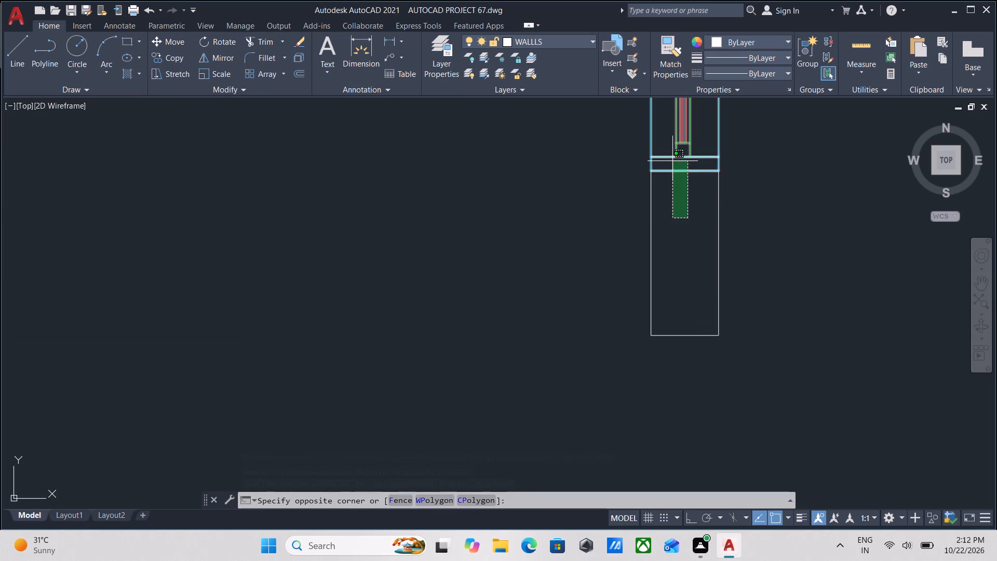
{"action": "middle_click_drag", "start_coordinate": [666, 216], "coordinate": [668, 310]}
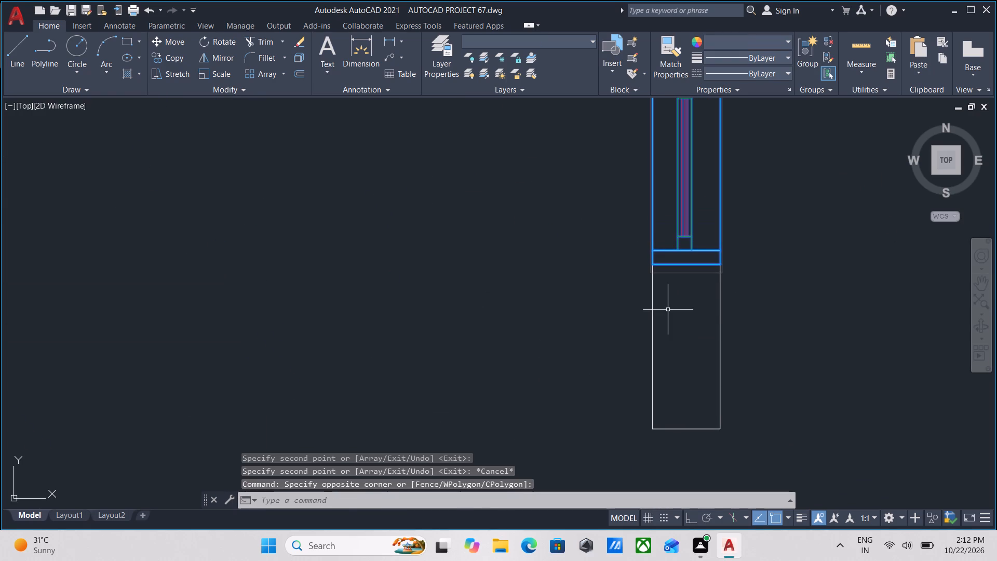
{"action": "type", "text": "CO"}
{"action": "key", "text": "Return"}
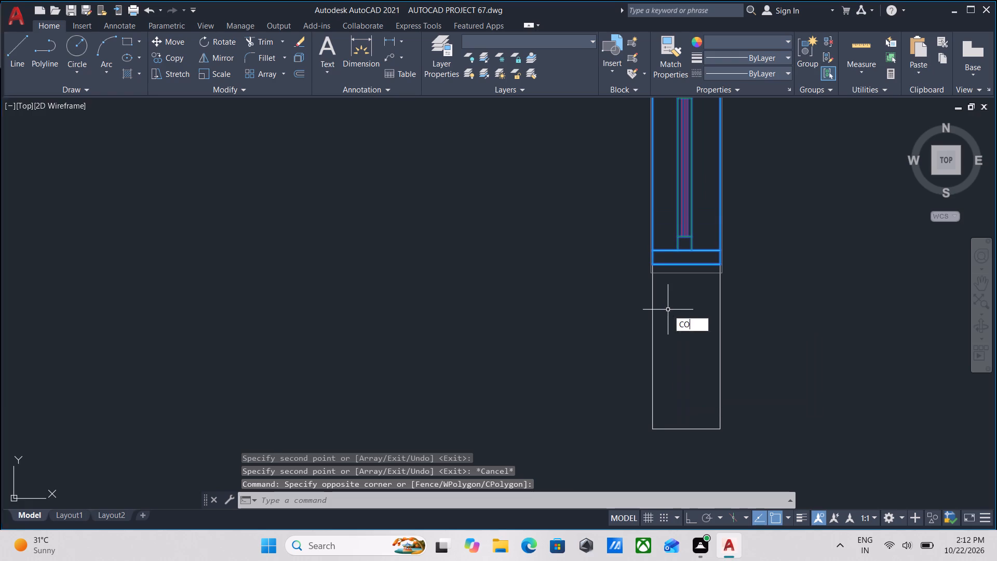
{"action": "scroll", "coordinate": [667, 220], "scroll_direction": "down", "scroll_amount": 2}
{"action": "middle_click_drag", "start_coordinate": [666, 225], "coordinate": [637, 335]}
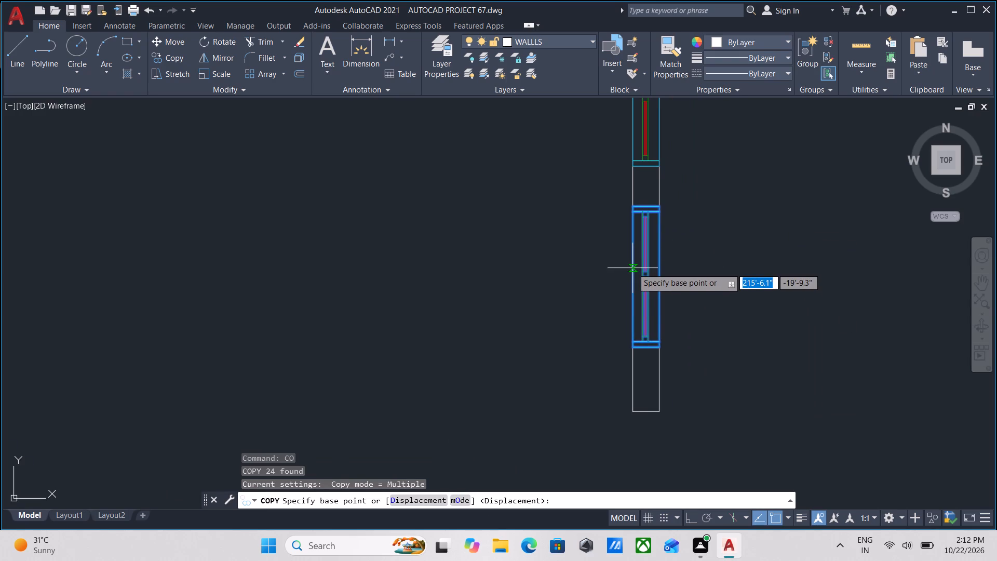
{"action": "left_click", "coordinate": [631, 278]}
{"action": "middle_click_drag", "start_coordinate": [641, 379], "coordinate": [645, 338]}
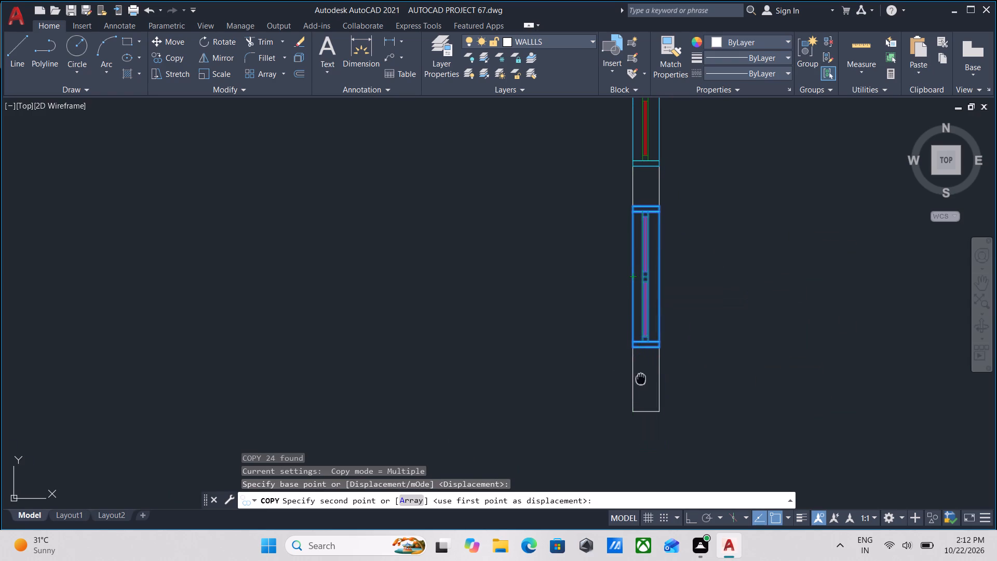
{"action": "middle_click_drag", "start_coordinate": [645, 338], "coordinate": [655, 157]}
{"action": "key", "text": "F8"}
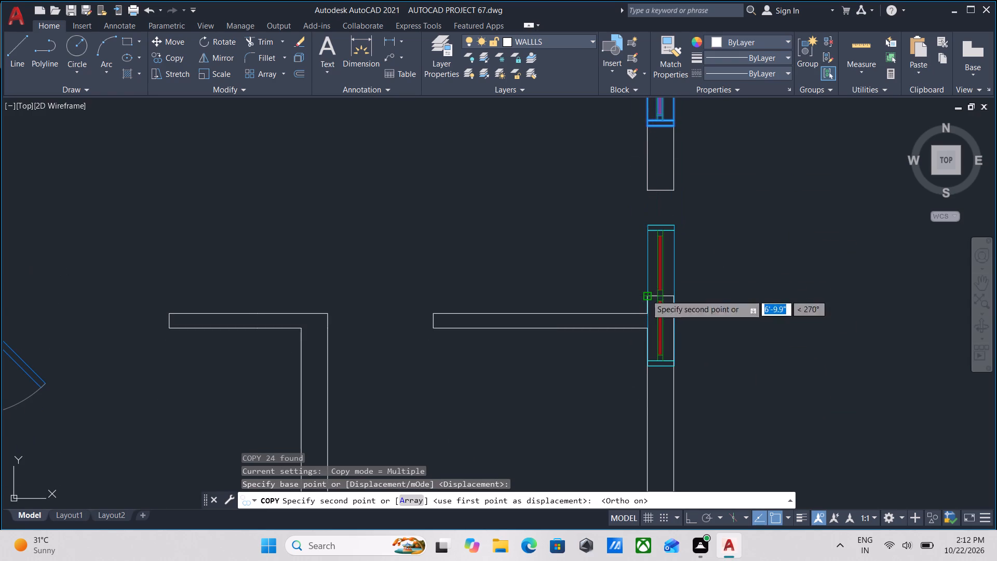
{"action": "scroll", "coordinate": [647, 346], "scroll_direction": "down", "scroll_amount": 1}
{"action": "middle_click_drag", "start_coordinate": [647, 346], "coordinate": [666, 196]}
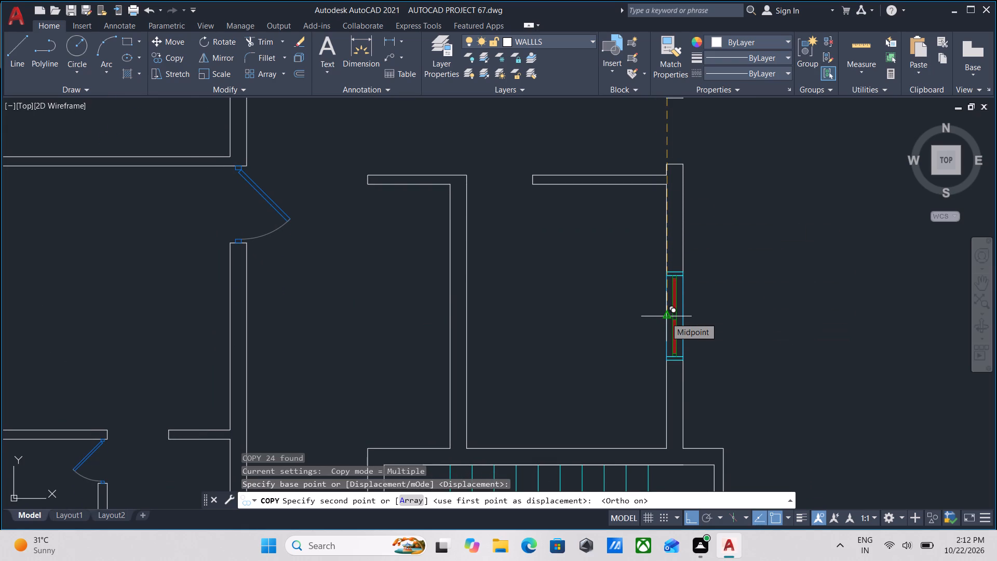
{"action": "scroll", "coordinate": [666, 317], "scroll_direction": "down", "scroll_amount": 1}
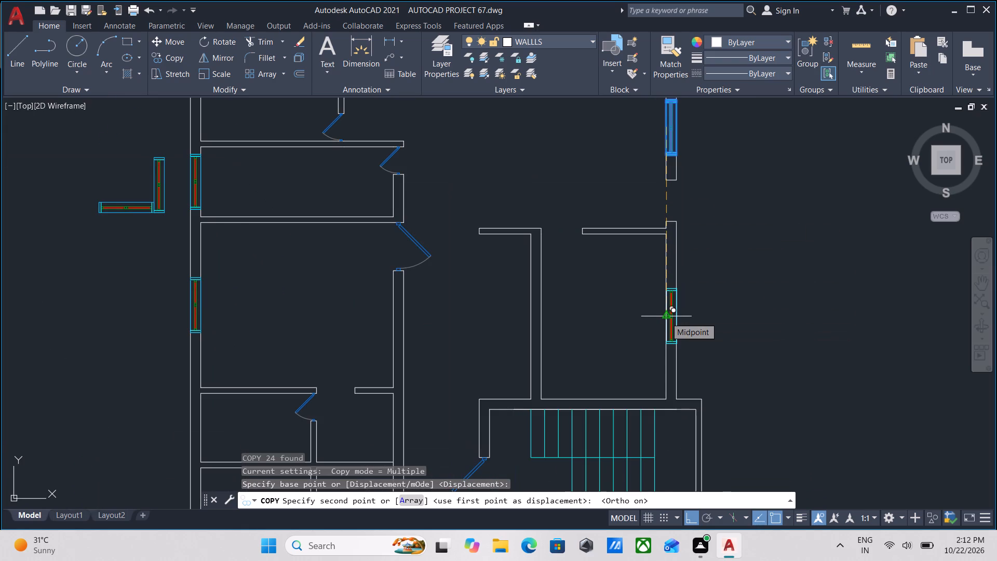
{"action": "left_click", "coordinate": [666, 317]}
Compare the new plan with the labelled reference plan to check which exterior walls still lack windows.
{"action": "middle_click_drag", "start_coordinate": [666, 317], "coordinate": [647, 442]}
{"action": "scroll", "coordinate": [647, 442], "scroll_direction": "down", "scroll_amount": 1}
{"action": "scroll", "coordinate": [677, 273], "scroll_direction": "down", "scroll_amount": 1}
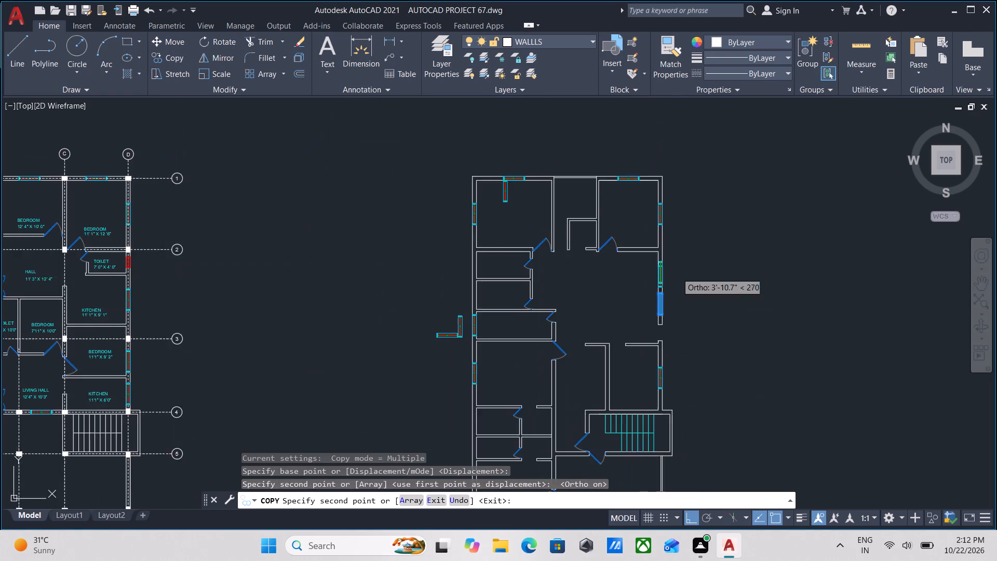
{"action": "middle_click_drag", "start_coordinate": [676, 275], "coordinate": [657, 358]}
{"action": "middle_click_drag", "start_coordinate": [609, 364], "coordinate": [645, 286]}
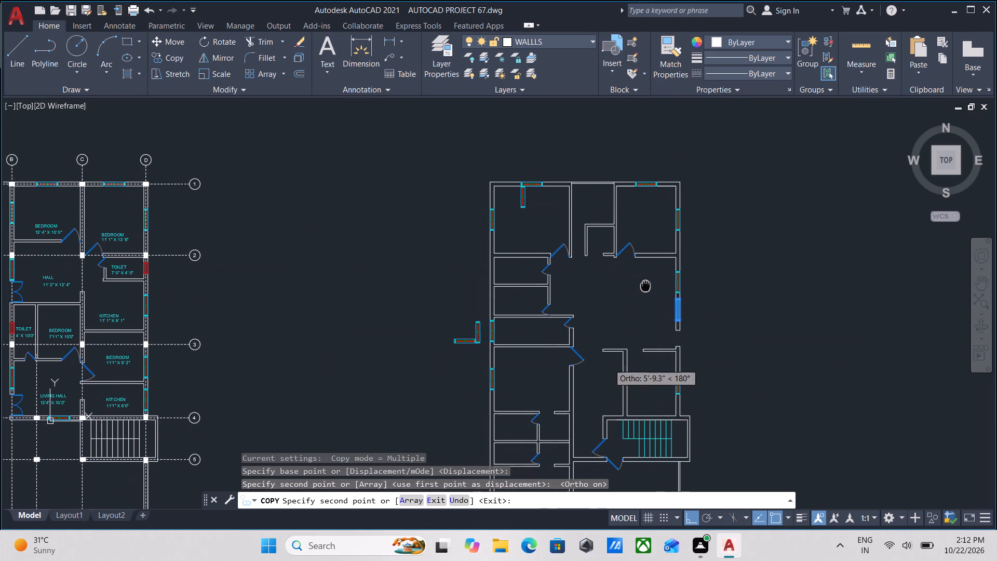
{"action": "middle_click_drag", "start_coordinate": [645, 286], "coordinate": [636, 327]}
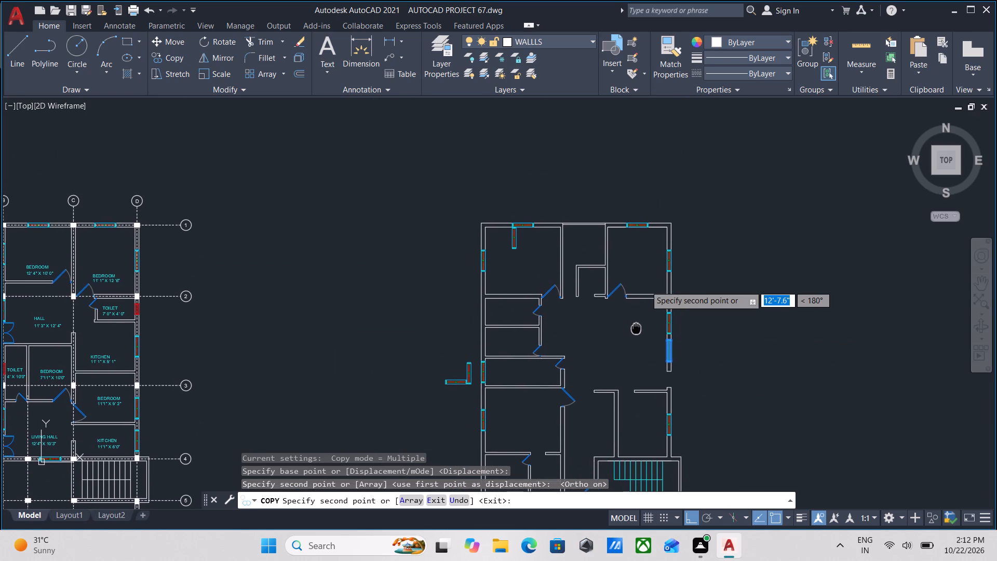
{"action": "middle_click_drag", "start_coordinate": [636, 327], "coordinate": [653, 209]}
{"action": "scroll", "coordinate": [675, 349], "scroll_direction": "down", "scroll_amount": 1}
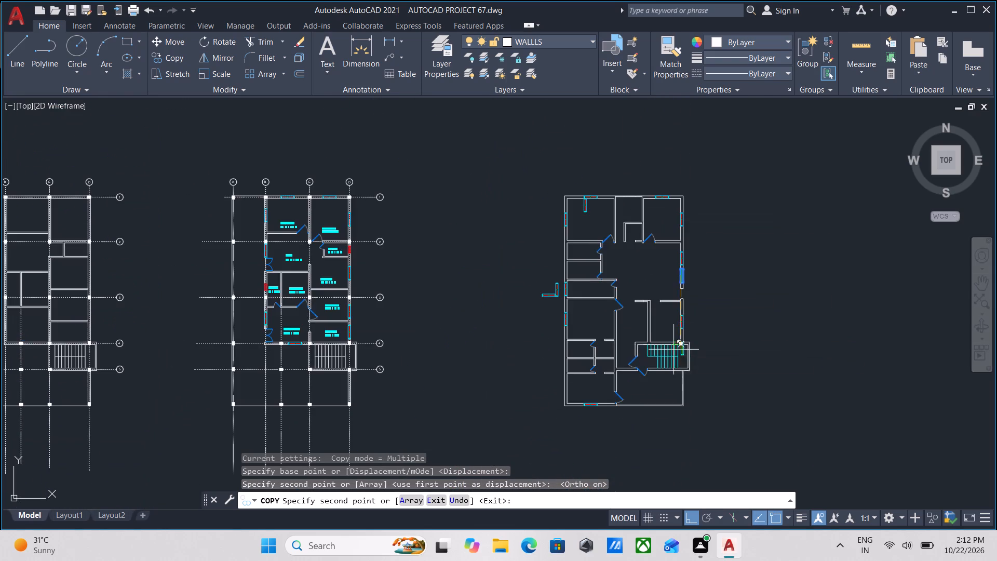
{"action": "scroll", "coordinate": [662, 353], "scroll_direction": "up", "scroll_amount": 1}
{"action": "middle_click_drag", "start_coordinate": [482, 292], "coordinate": [646, 366]}
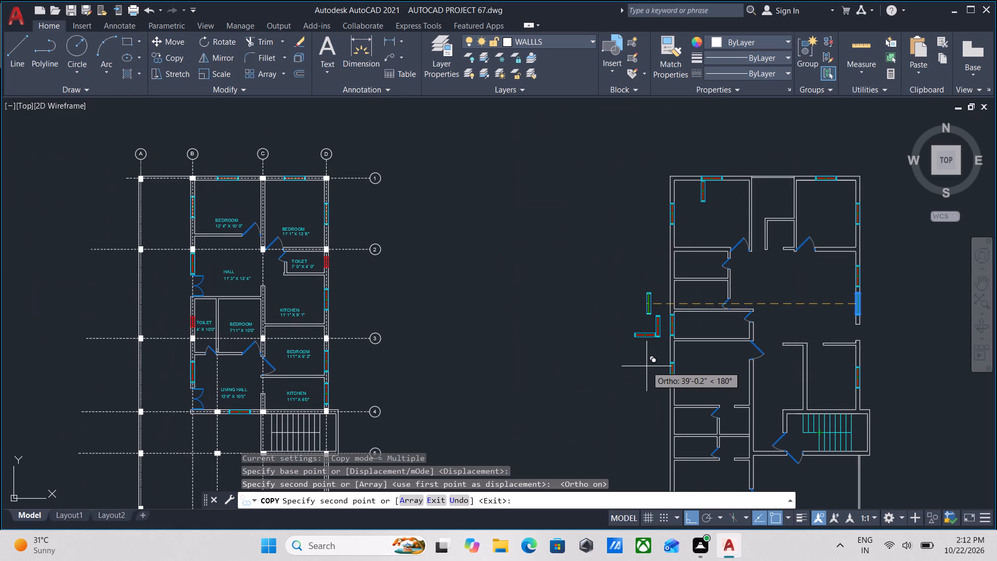
{"action": "key", "text": "Escape"}
{"action": "middle_click_drag", "start_coordinate": [588, 360], "coordinate": [614, 293]}
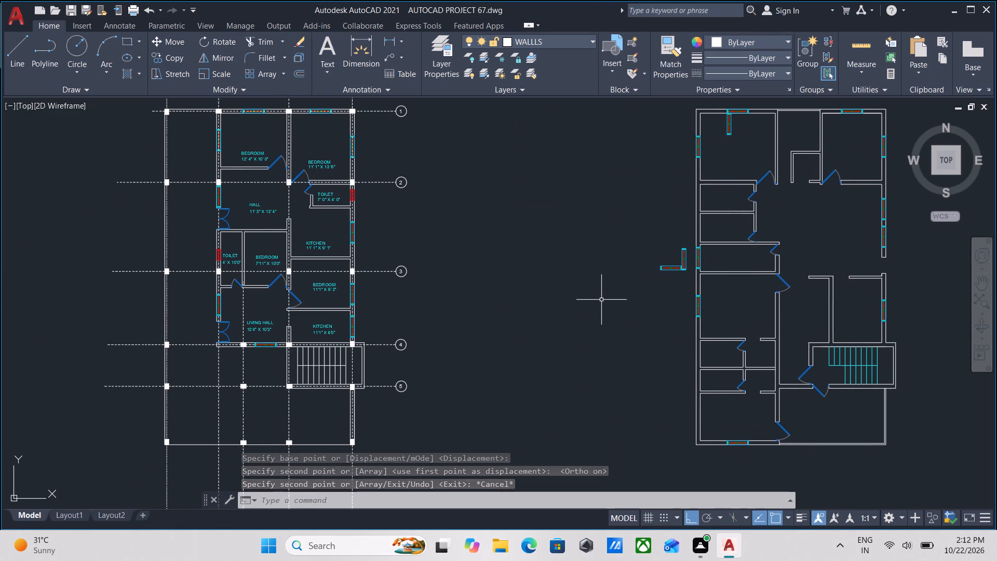
{"action": "middle_click_drag", "start_coordinate": [582, 323], "coordinate": [608, 304]}
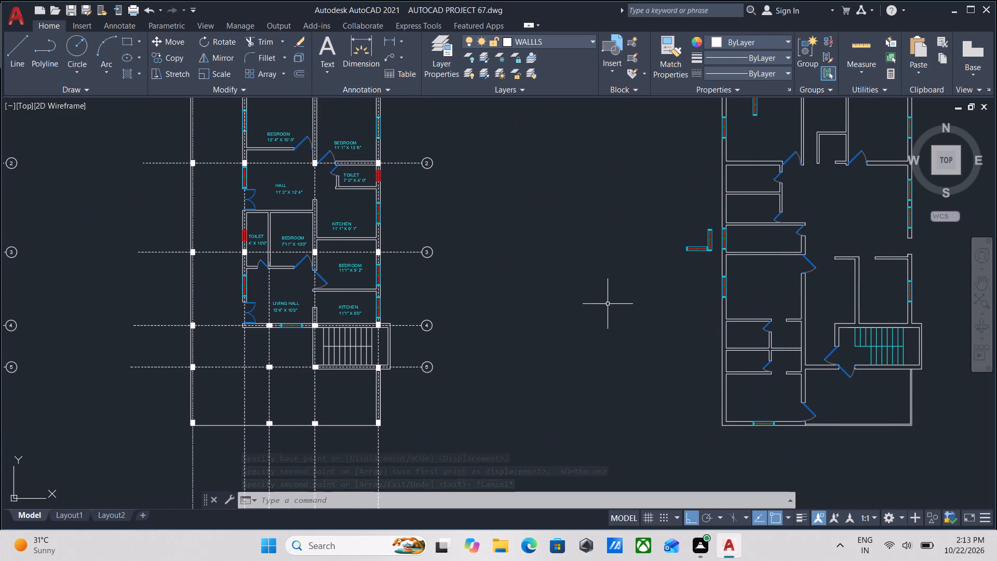
{"action": "middle_click_drag", "start_coordinate": [536, 306], "coordinate": [576, 370]}
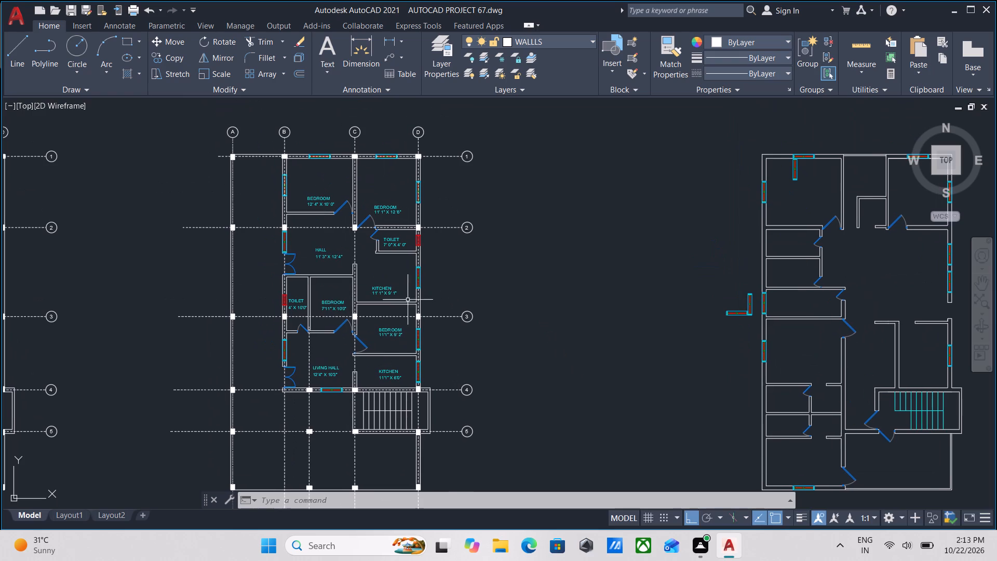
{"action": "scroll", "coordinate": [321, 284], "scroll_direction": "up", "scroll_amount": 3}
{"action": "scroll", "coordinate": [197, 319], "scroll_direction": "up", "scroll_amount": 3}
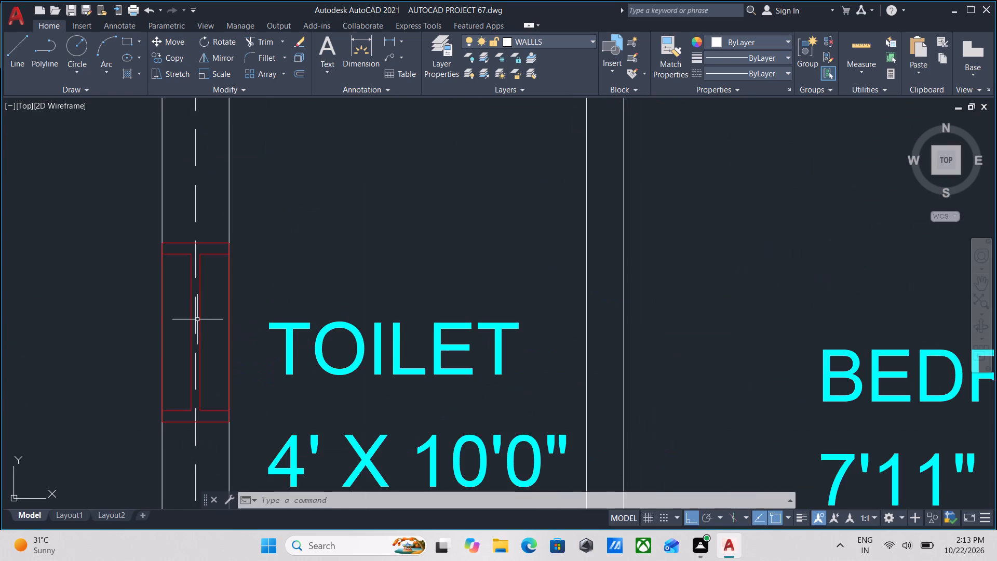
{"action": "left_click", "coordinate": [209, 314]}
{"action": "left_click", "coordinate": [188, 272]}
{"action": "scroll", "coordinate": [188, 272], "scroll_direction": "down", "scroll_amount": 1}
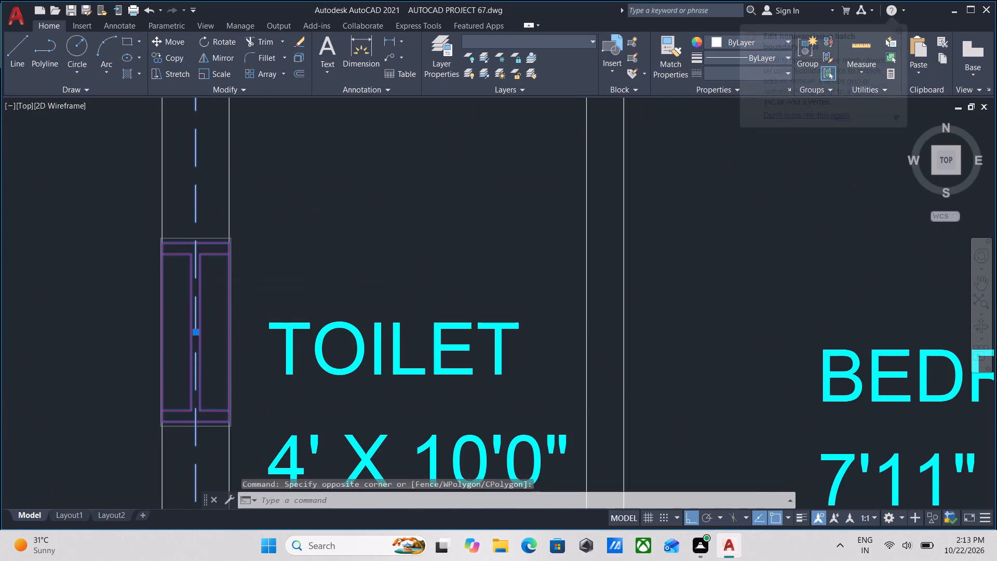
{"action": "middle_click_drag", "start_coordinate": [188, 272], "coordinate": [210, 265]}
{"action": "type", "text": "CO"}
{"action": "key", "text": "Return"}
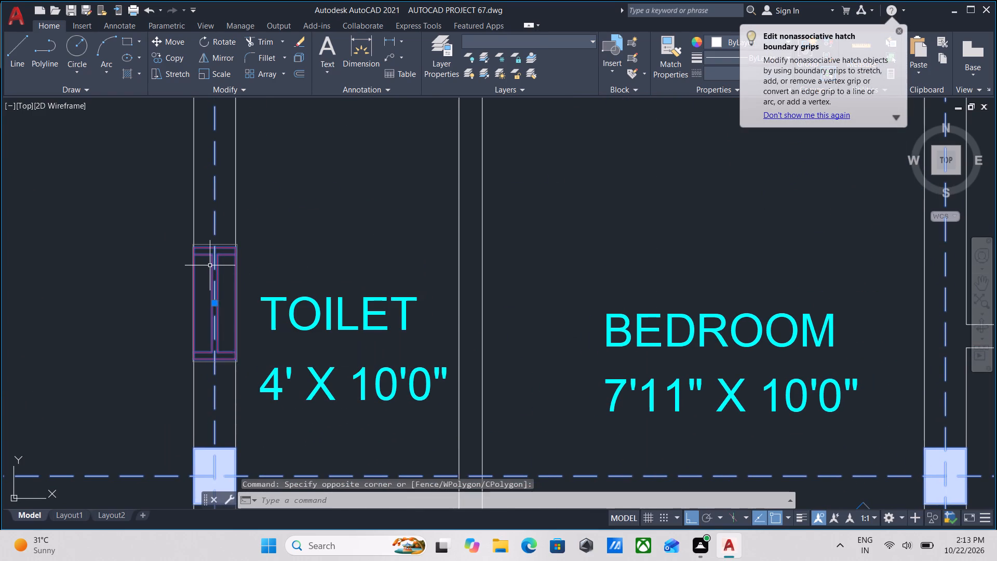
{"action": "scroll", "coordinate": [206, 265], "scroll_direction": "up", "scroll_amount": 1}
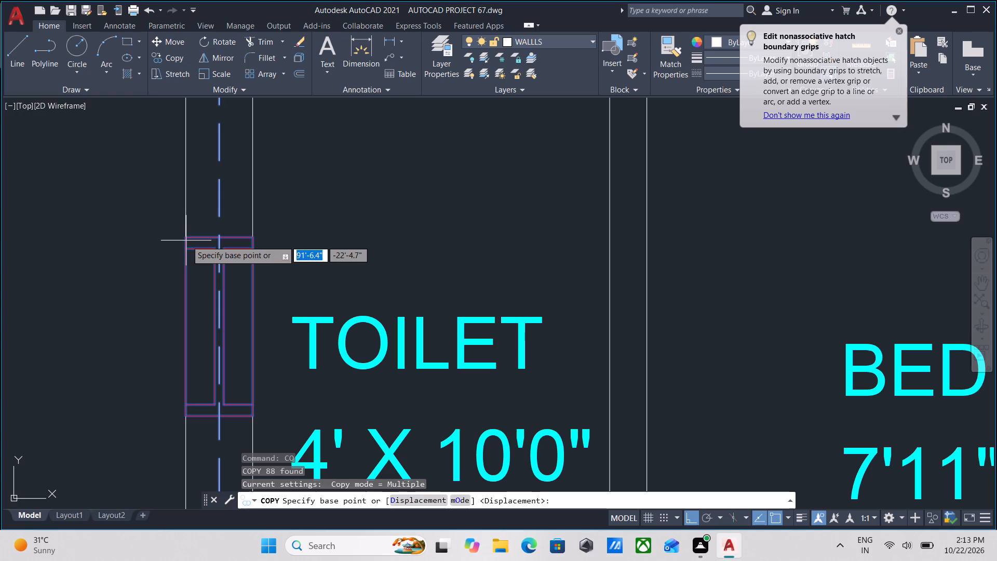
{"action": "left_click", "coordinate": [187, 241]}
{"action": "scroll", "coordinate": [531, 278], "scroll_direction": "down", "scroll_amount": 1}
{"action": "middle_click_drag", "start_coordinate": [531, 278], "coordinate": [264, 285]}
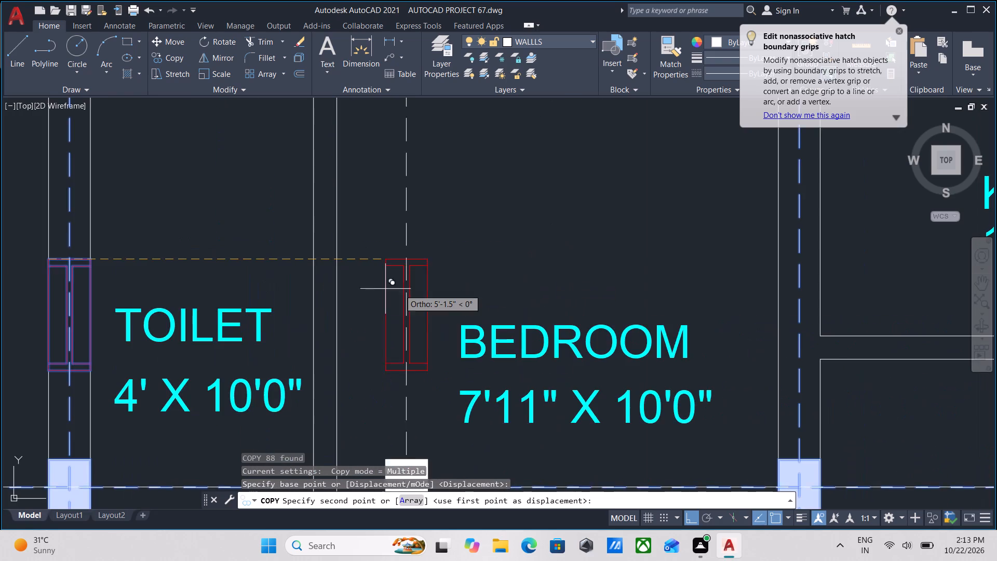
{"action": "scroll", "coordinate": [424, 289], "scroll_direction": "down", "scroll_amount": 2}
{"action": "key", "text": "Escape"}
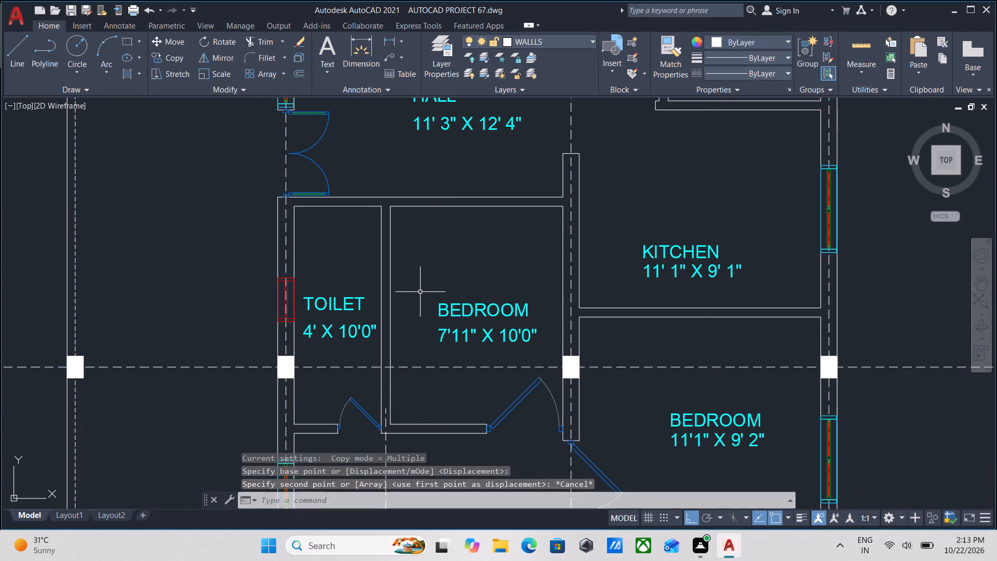
Copy the red window of the 4' x 10'0" toilet by its right-edge midpoint into the new plan's upper small left-hand room, centred on its exterior wall.
{"action": "scroll", "coordinate": [419, 292], "scroll_direction": "down", "scroll_amount": 3}
{"action": "scroll", "coordinate": [385, 315], "scroll_direction": "up", "scroll_amount": 6}
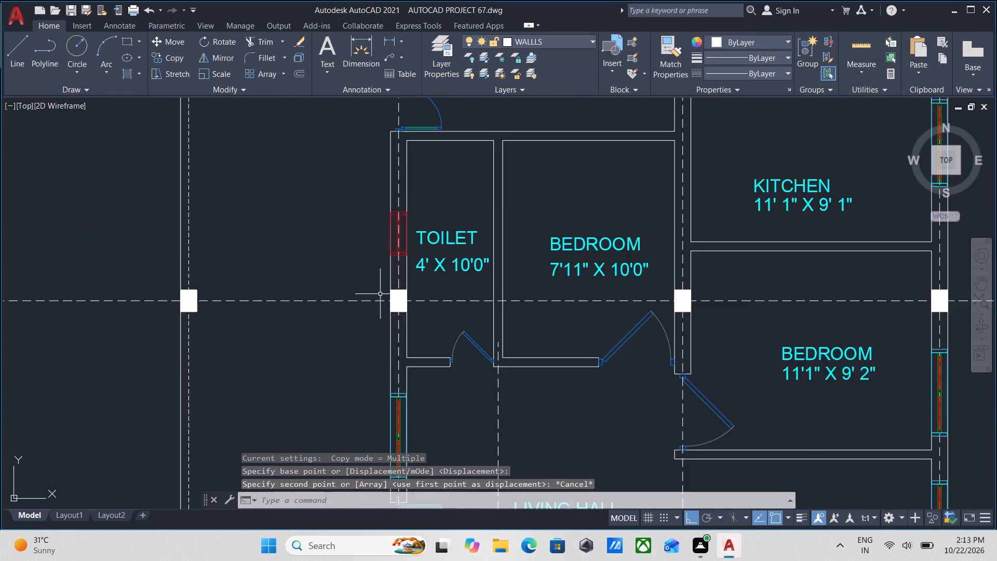
{"action": "scroll", "coordinate": [408, 235], "scroll_direction": "up", "scroll_amount": 1}
{"action": "middle_click_drag", "start_coordinate": [446, 197], "coordinate": [397, 454]}
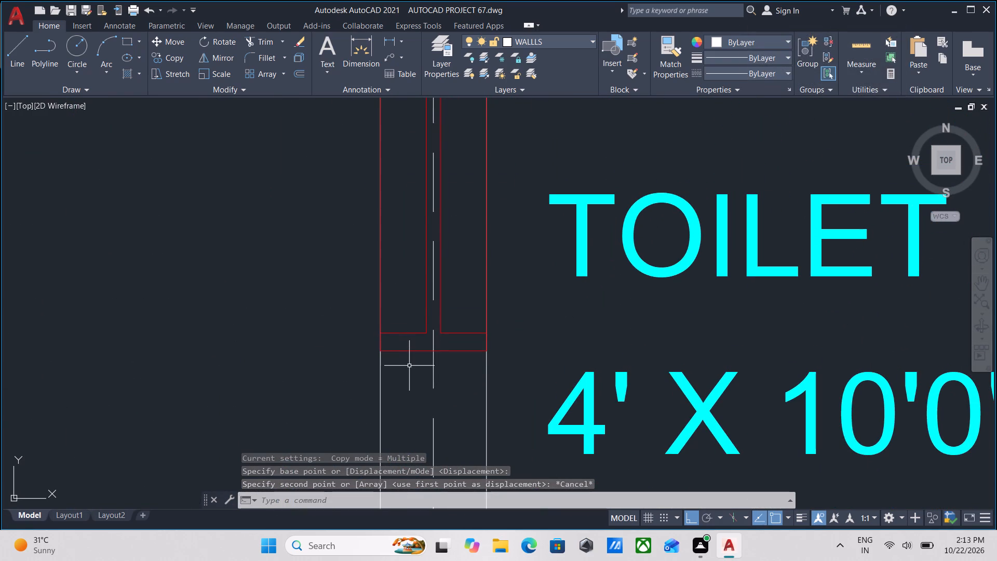
{"action": "left_click", "coordinate": [408, 367]}
{"action": "left_click", "coordinate": [404, 334]}
{"action": "scroll", "coordinate": [404, 334], "scroll_direction": "down", "scroll_amount": 1}
{"action": "middle_click_drag", "start_coordinate": [404, 339], "coordinate": [403, 371]}
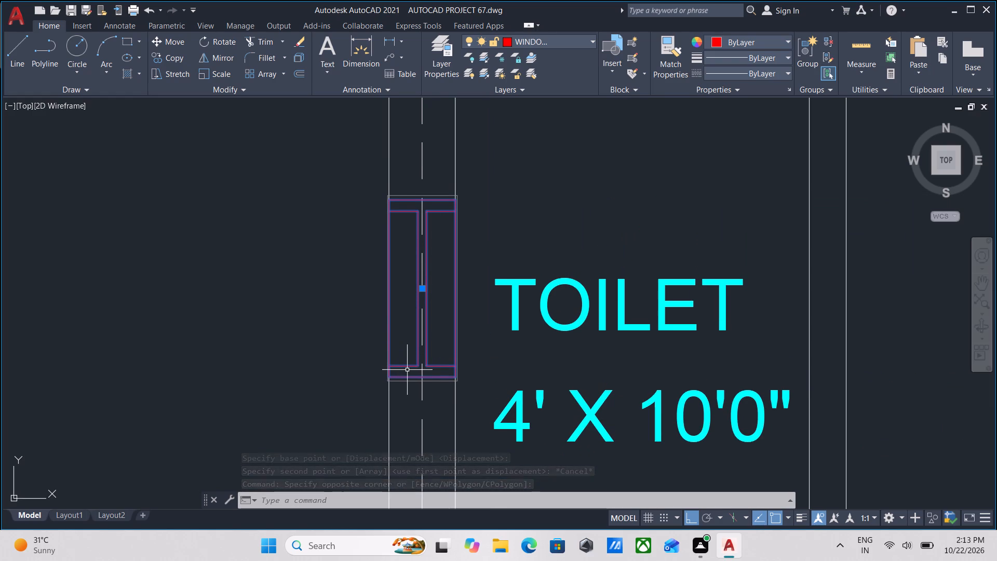
{"action": "scroll", "coordinate": [470, 268], "scroll_direction": "down", "scroll_amount": 1}
{"action": "middle_click_drag", "start_coordinate": [470, 268], "coordinate": [475, 308]}
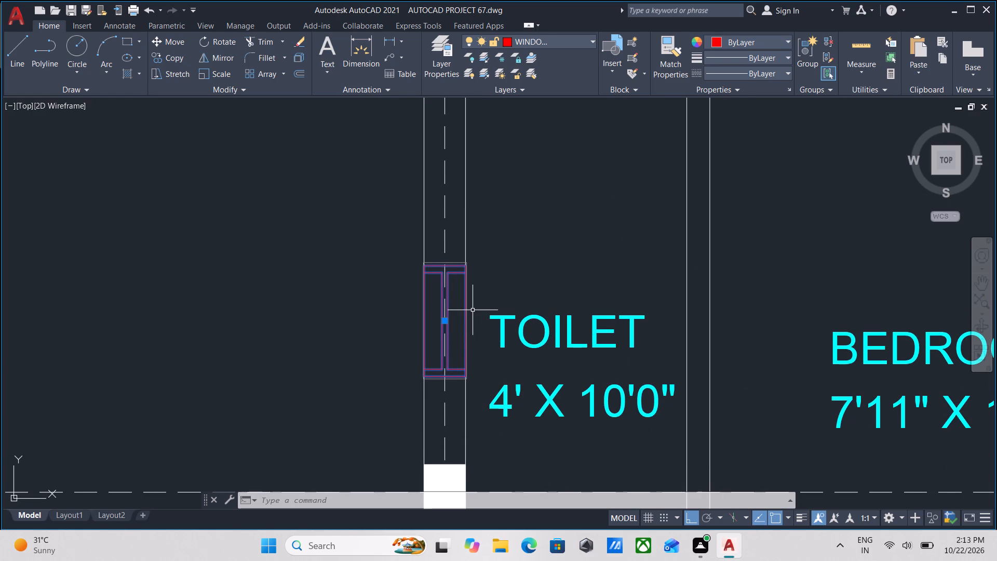
{"action": "type", "text": "CO"}
{"action": "key", "text": "Return"}
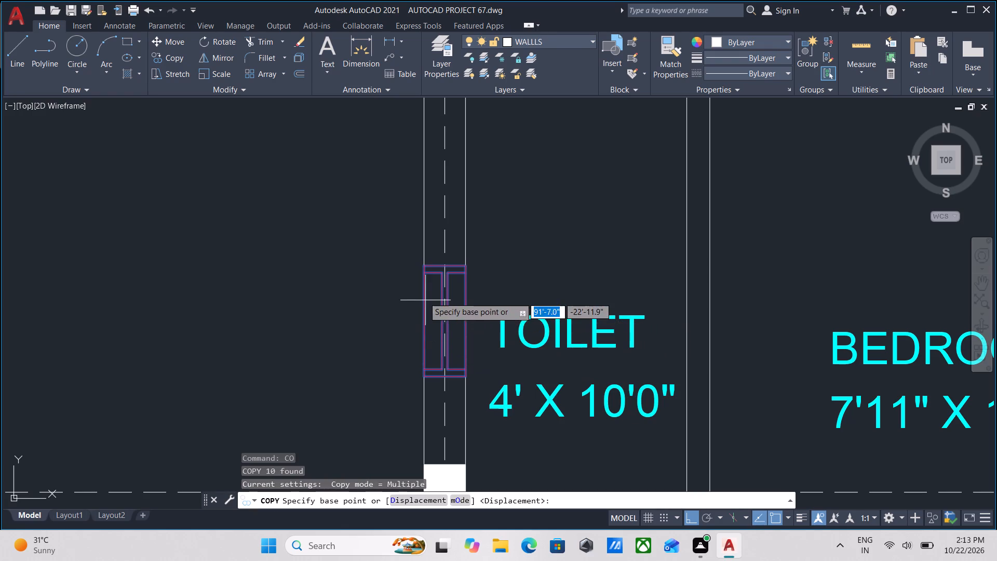
{"action": "left_click", "coordinate": [463, 322]}
{"action": "scroll", "coordinate": [633, 333], "scroll_direction": "down", "scroll_amount": 1}
{"action": "middle_click_drag", "start_coordinate": [625, 338], "coordinate": [548, 345]}
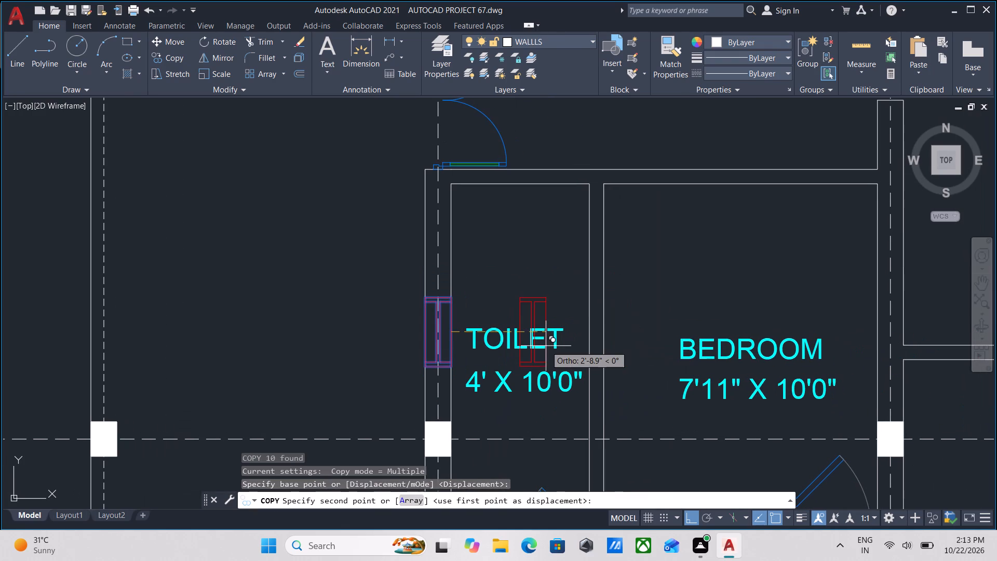
{"action": "key", "text": "F8"}
{"action": "scroll", "coordinate": [574, 310], "scroll_direction": "down", "scroll_amount": 3}
{"action": "middle_click_drag", "start_coordinate": [574, 310], "coordinate": [369, 266]}
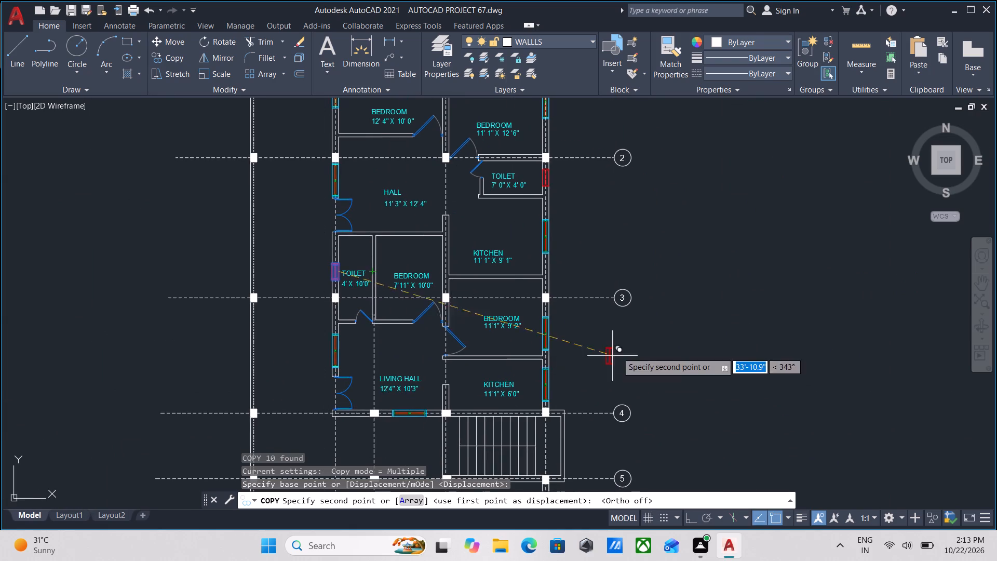
{"action": "scroll", "coordinate": [617, 352], "scroll_direction": "down", "scroll_amount": 1}
{"action": "middle_click_drag", "start_coordinate": [617, 352], "coordinate": [444, 274]}
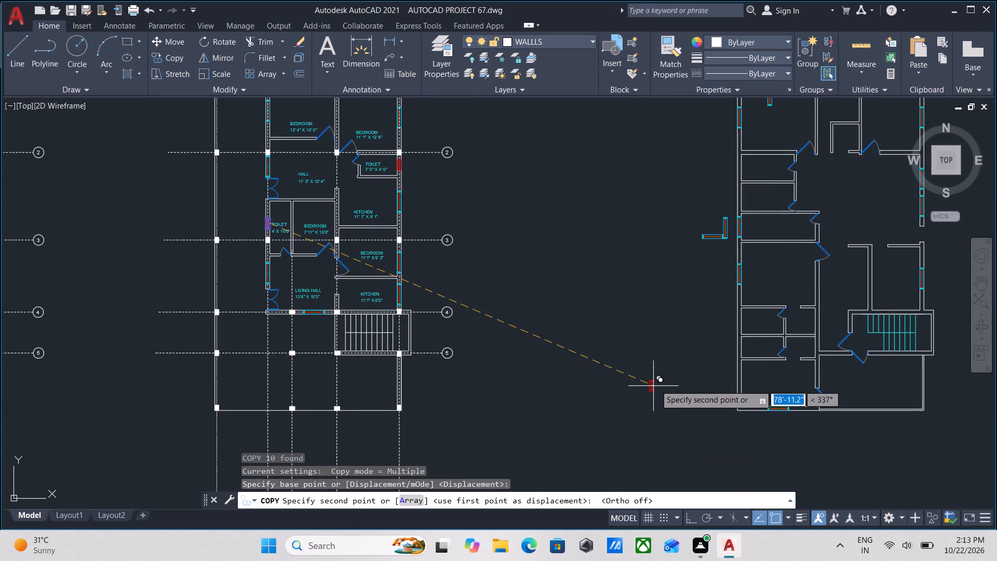
{"action": "scroll", "coordinate": [693, 355], "scroll_direction": "up", "scroll_amount": 2}
{"action": "middle_click_drag", "start_coordinate": [687, 349], "coordinate": [523, 441]}
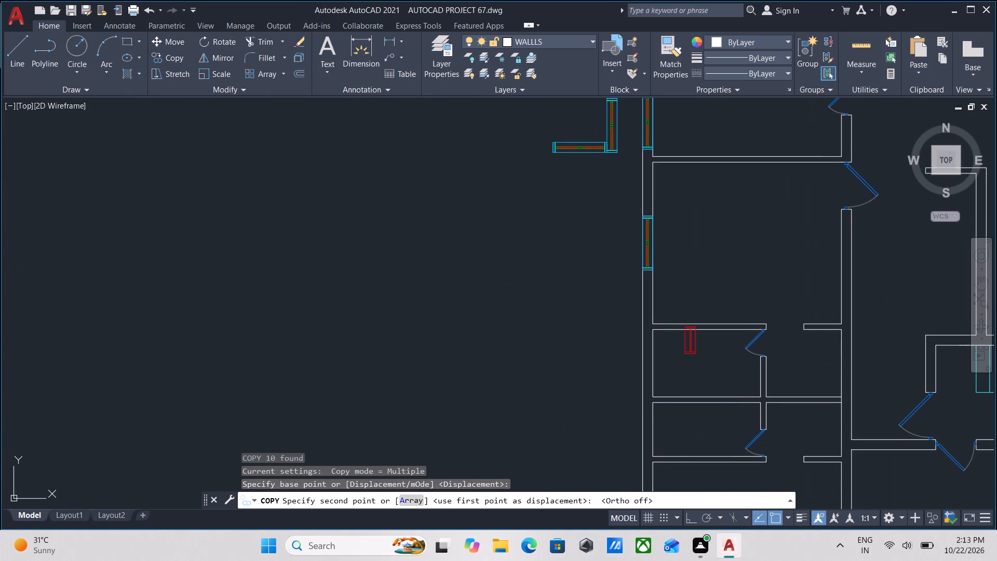
{"action": "left_click", "coordinate": [651, 364]}
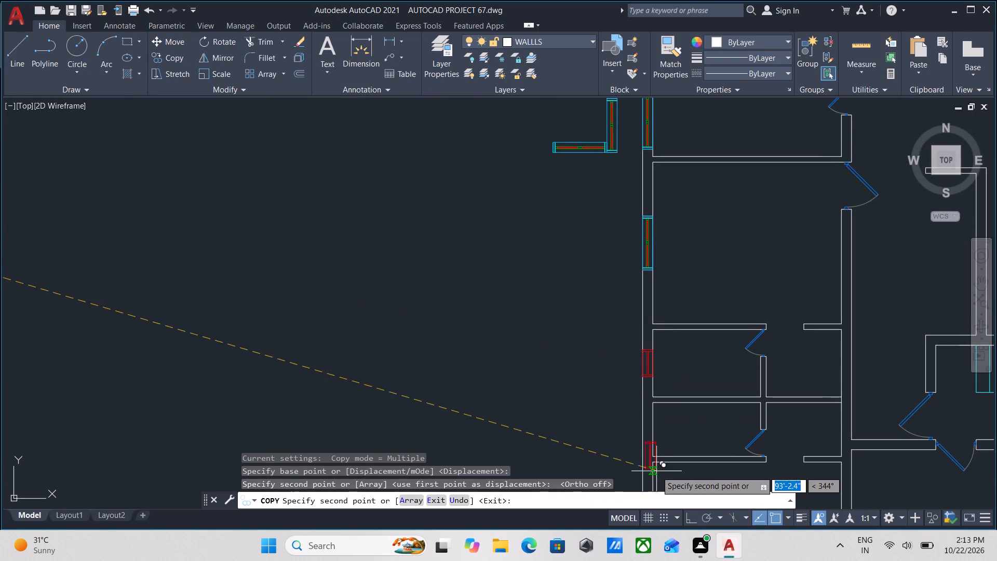
Place another copy of the red toilet window at the exterior wall's midpoint in the small room directly below.
{"action": "middle_click_drag", "start_coordinate": [649, 441], "coordinate": [641, 395]}
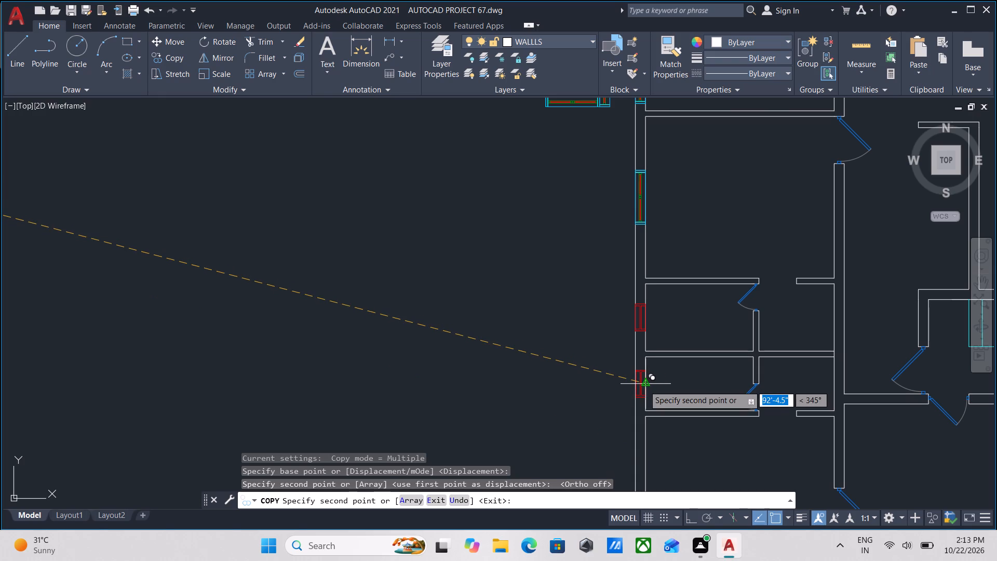
{"action": "left_click", "coordinate": [644, 385]}
{"action": "scroll", "coordinate": [658, 333], "scroll_direction": "up", "scroll_amount": 2}
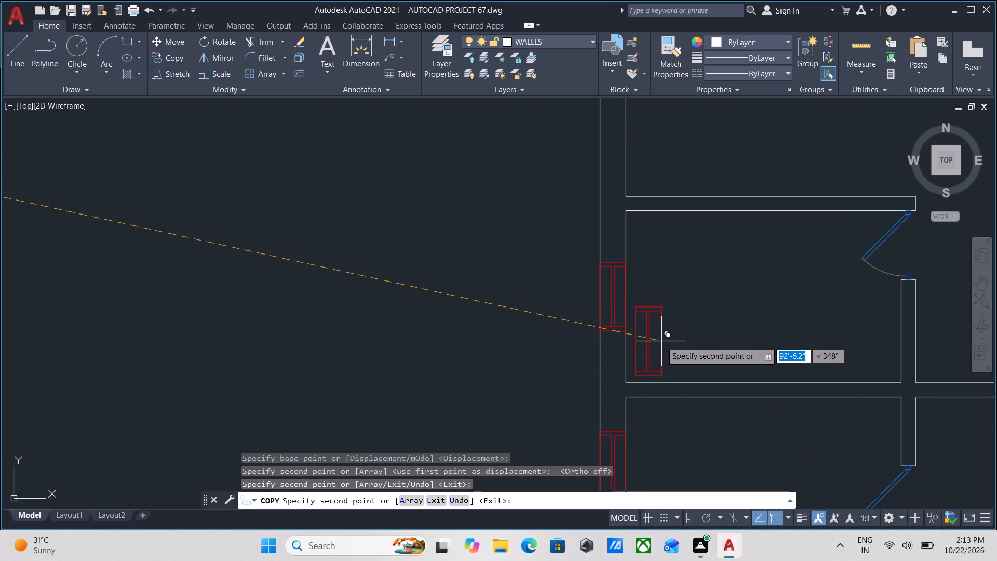
{"action": "scroll", "coordinate": [661, 341], "scroll_direction": "down", "scroll_amount": 1}
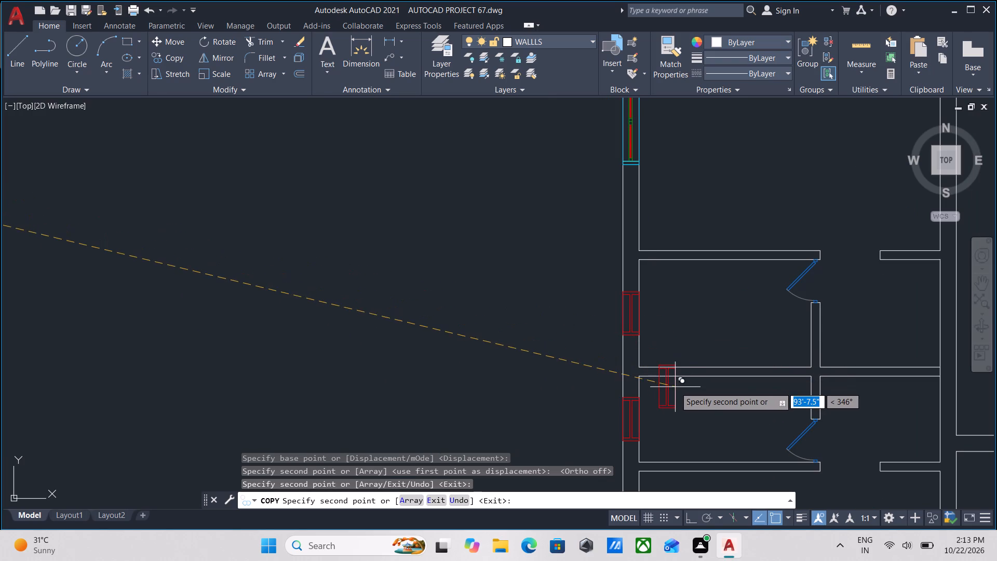
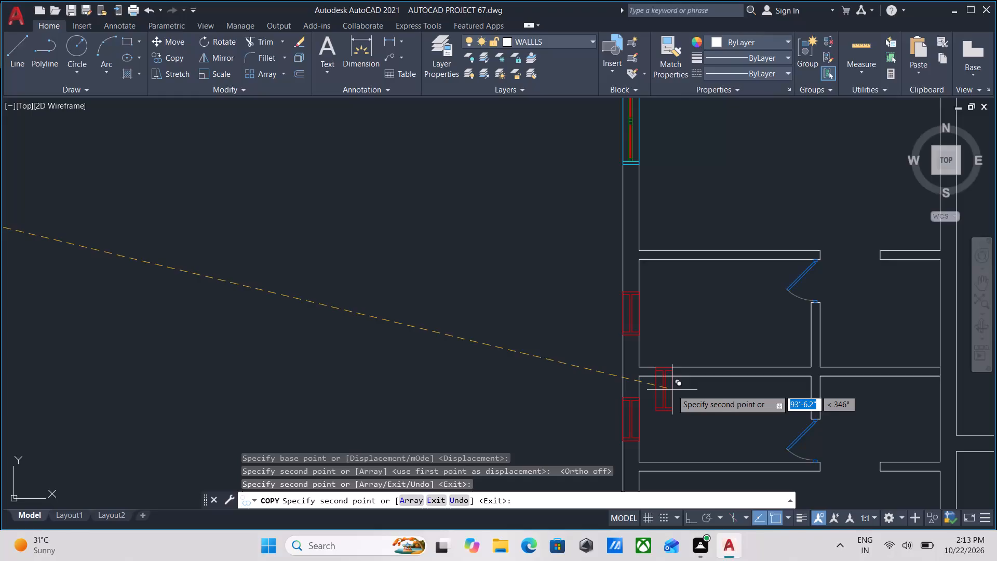
Place another copy of the red toilet window at the exterior wall's midpoint in the small room below the new plan's upper-left bedroom.
{"action": "scroll", "coordinate": [674, 389], "scroll_direction": "down", "scroll_amount": 1}
{"action": "middle_click_drag", "start_coordinate": [674, 389], "coordinate": [669, 306]}
{"action": "scroll", "coordinate": [676, 312], "scroll_direction": "down", "scroll_amount": 3}
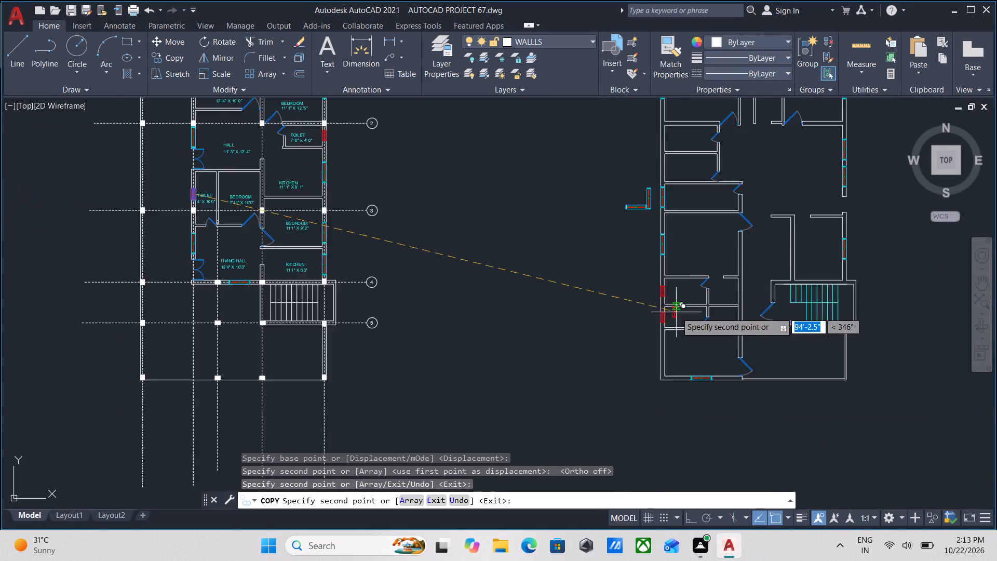
{"action": "scroll", "coordinate": [524, 322], "scroll_direction": "up", "scroll_amount": 1}
{"action": "middle_click_drag", "start_coordinate": [524, 320], "coordinate": [568, 452]}
{"action": "scroll", "coordinate": [573, 404], "scroll_direction": "up", "scroll_amount": 2}
{"action": "scroll", "coordinate": [577, 401], "scroll_direction": "down", "scroll_amount": 1}
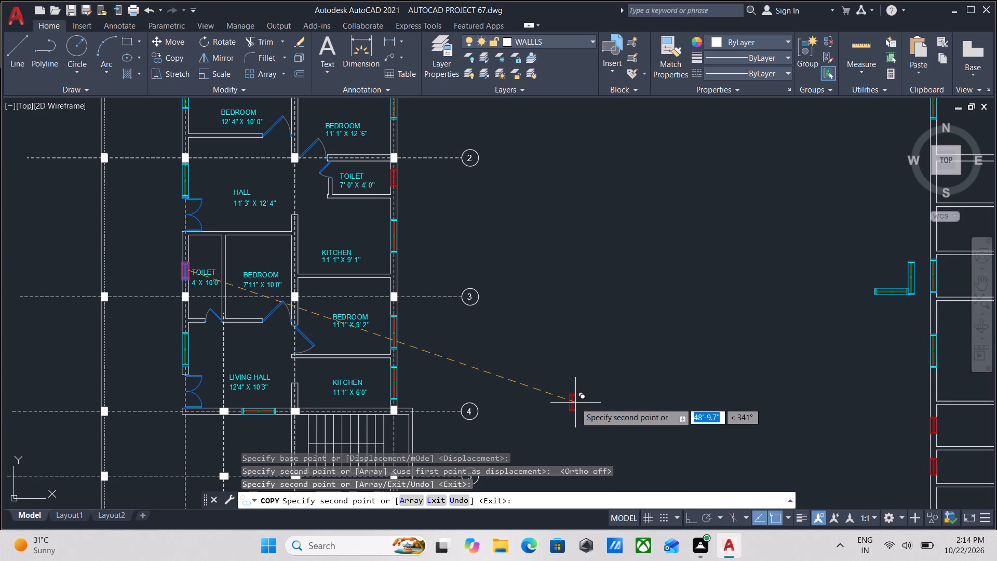
{"action": "scroll", "coordinate": [587, 417], "scroll_direction": "down", "scroll_amount": 1}
{"action": "middle_click_drag", "start_coordinate": [586, 404], "coordinate": [548, 271]}
{"action": "scroll", "coordinate": [628, 311], "scroll_direction": "down", "scroll_amount": 1}
{"action": "middle_click_drag", "start_coordinate": [627, 312], "coordinate": [595, 436]}
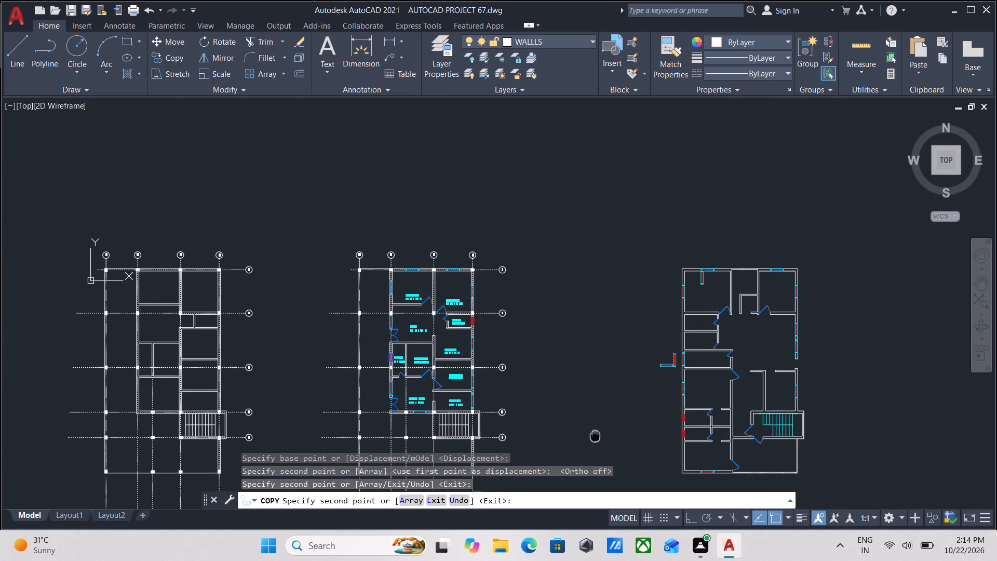
{"action": "scroll", "coordinate": [692, 337], "scroll_direction": "up", "scroll_amount": 4}
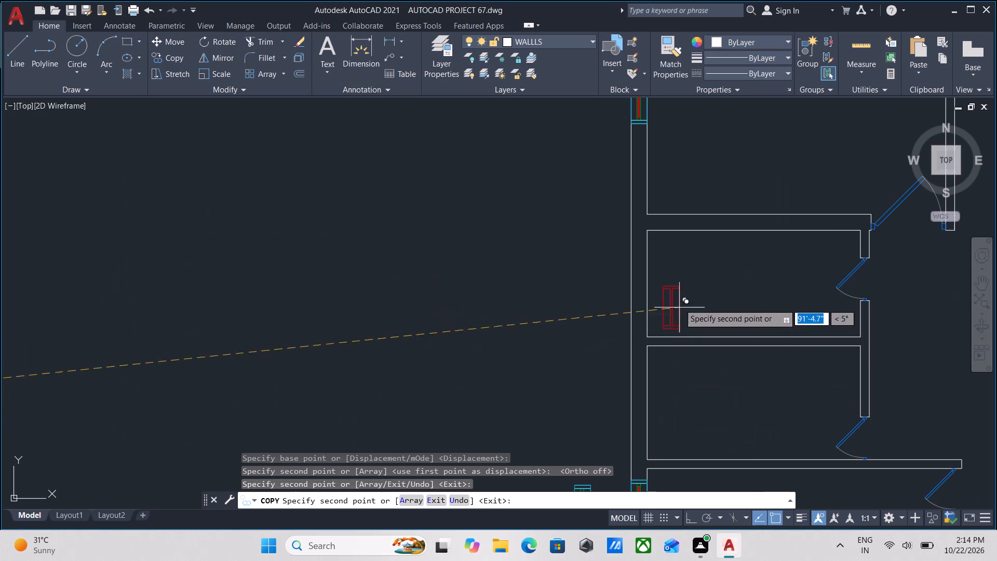
{"action": "left_click", "coordinate": [649, 285]}
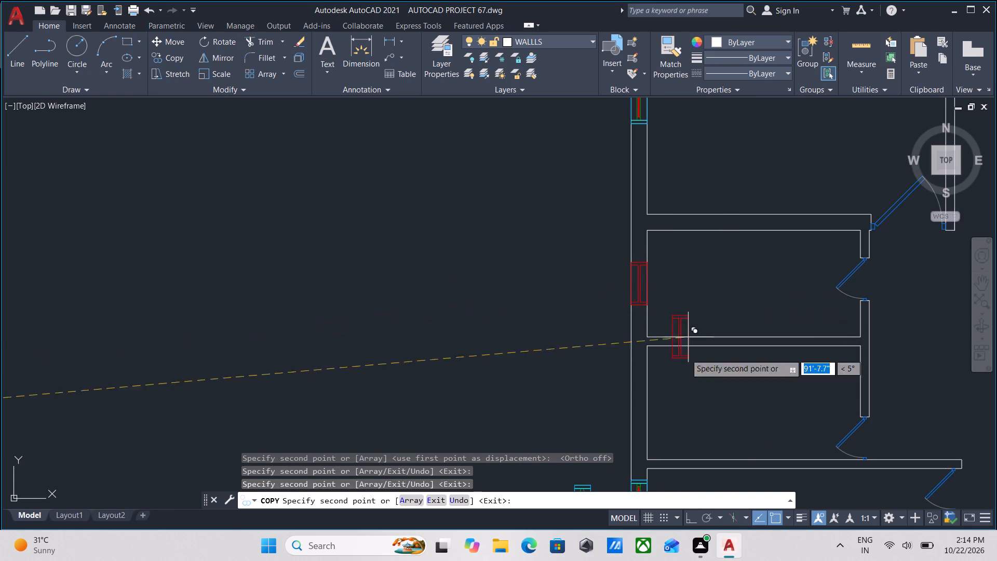
Place one more red toilet window copy at the exterior wall's midpoint in the adjoining small room below, and finish copying.
{"action": "middle_click_drag", "start_coordinate": [669, 390], "coordinate": [651, 324]}
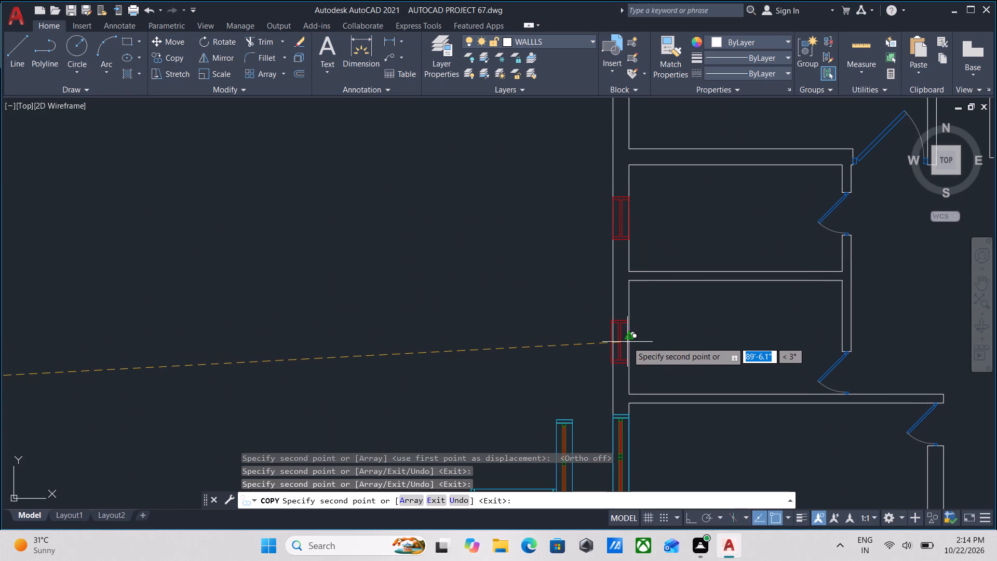
{"action": "left_click", "coordinate": [628, 337]}
{"action": "scroll", "coordinate": [705, 338], "scroll_direction": "down", "scroll_amount": 1}
{"action": "middle_click_drag", "start_coordinate": [705, 338], "coordinate": [622, 339]}
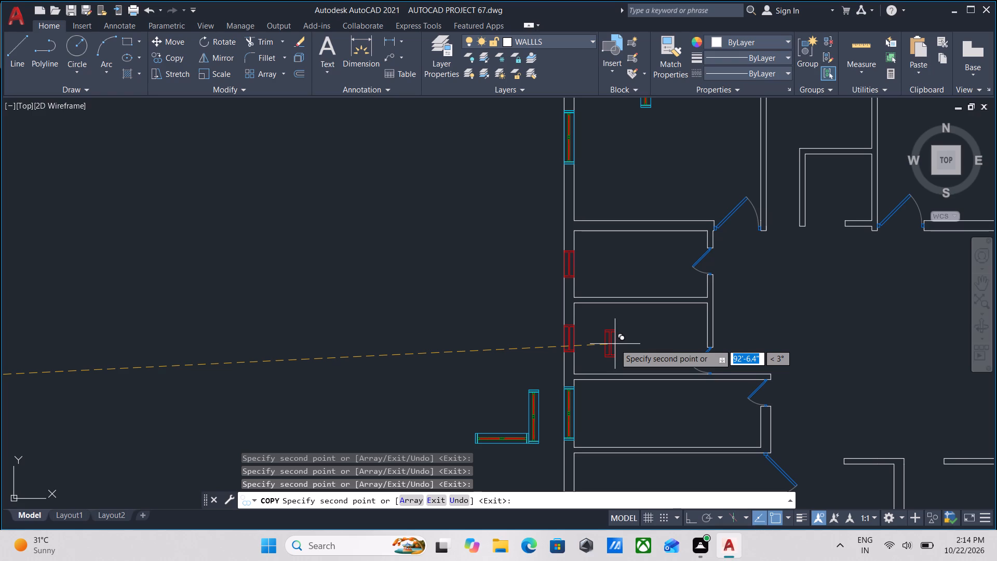
{"action": "scroll", "coordinate": [615, 344], "scroll_direction": "down", "scroll_amount": 1}
{"action": "middle_click_drag", "start_coordinate": [615, 344], "coordinate": [601, 369]}
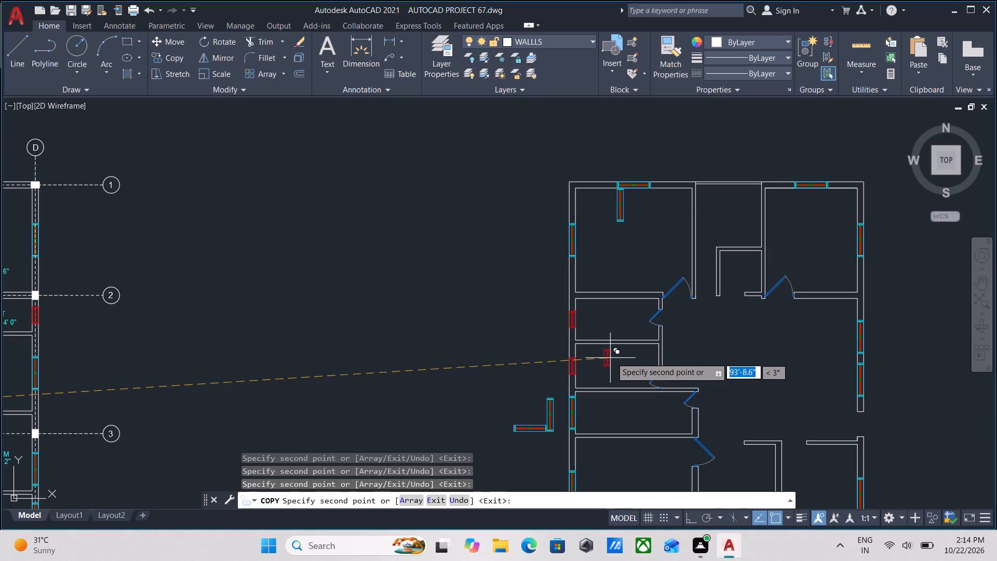
{"action": "key", "text": "Escape"}
Erase the loose vertical window left inside the new plan's upper-left bedroom, below its top-wall window.
{"action": "scroll", "coordinate": [674, 350], "scroll_direction": "down", "scroll_amount": 2}
{"action": "scroll", "coordinate": [677, 395], "scroll_direction": "up", "scroll_amount": 2}
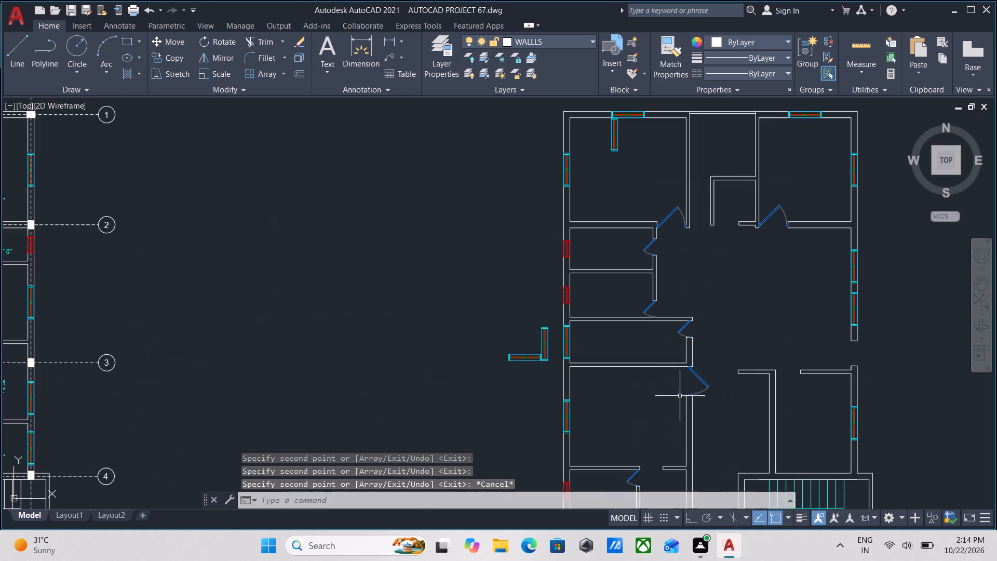
{"action": "middle_click_drag", "start_coordinate": [673, 386], "coordinate": [585, 286]}
{"action": "scroll", "coordinate": [576, 289], "scroll_direction": "down", "scroll_amount": 1}
{"action": "middle_click_drag", "start_coordinate": [576, 289], "coordinate": [585, 324]}
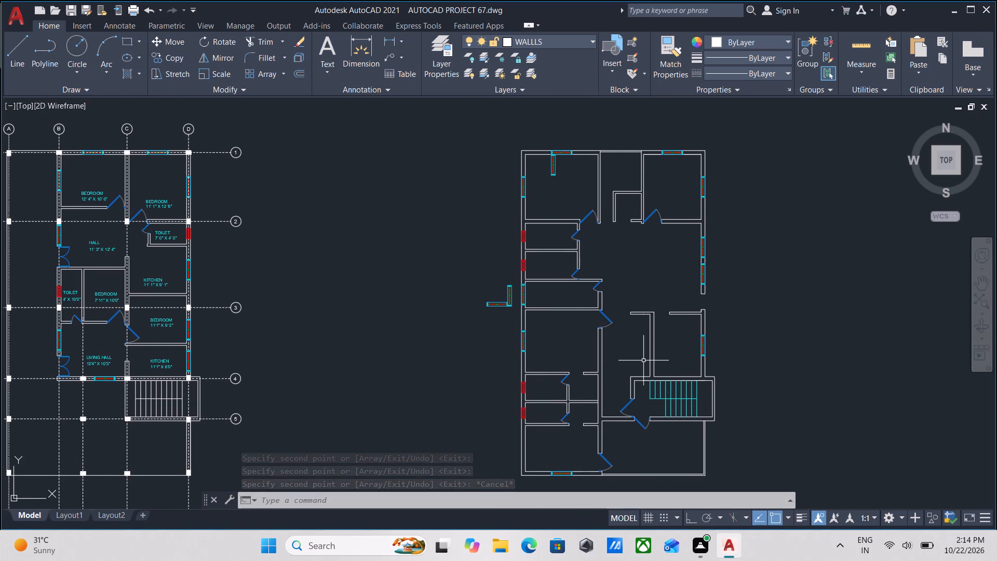
{"action": "middle_click_drag", "start_coordinate": [643, 360], "coordinate": [643, 439]}
{"action": "scroll", "coordinate": [643, 361], "scroll_direction": "down", "scroll_amount": 1}
{"action": "scroll", "coordinate": [643, 439], "scroll_direction": "up", "scroll_amount": 1}
{"action": "scroll", "coordinate": [563, 255], "scroll_direction": "up", "scroll_amount": 3}
{"action": "middle_click_drag", "start_coordinate": [553, 250], "coordinate": [554, 288]}
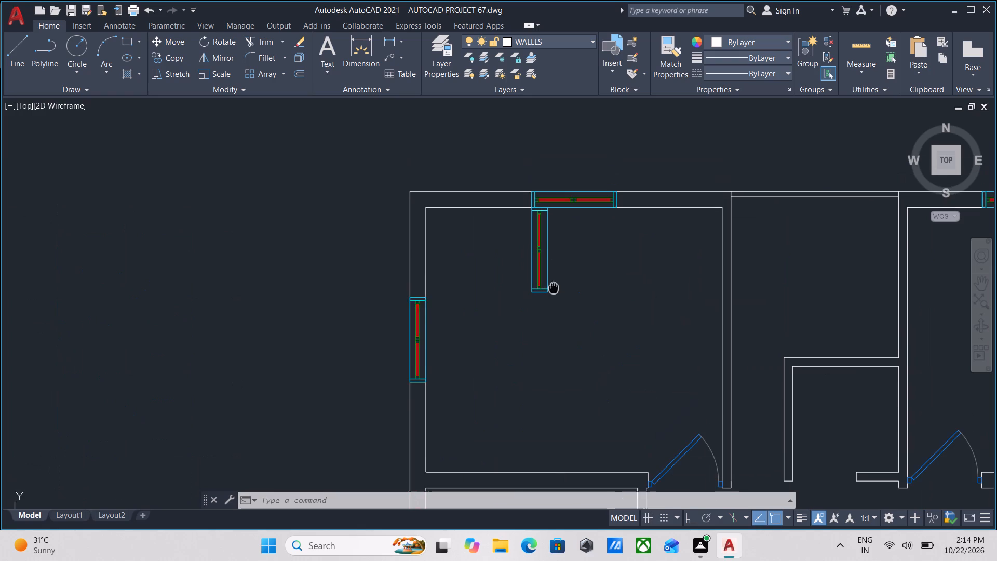
{"action": "left_click", "coordinate": [569, 310]}
{"action": "left_click", "coordinate": [527, 261]}
{"action": "right_click", "coordinate": [527, 261]}
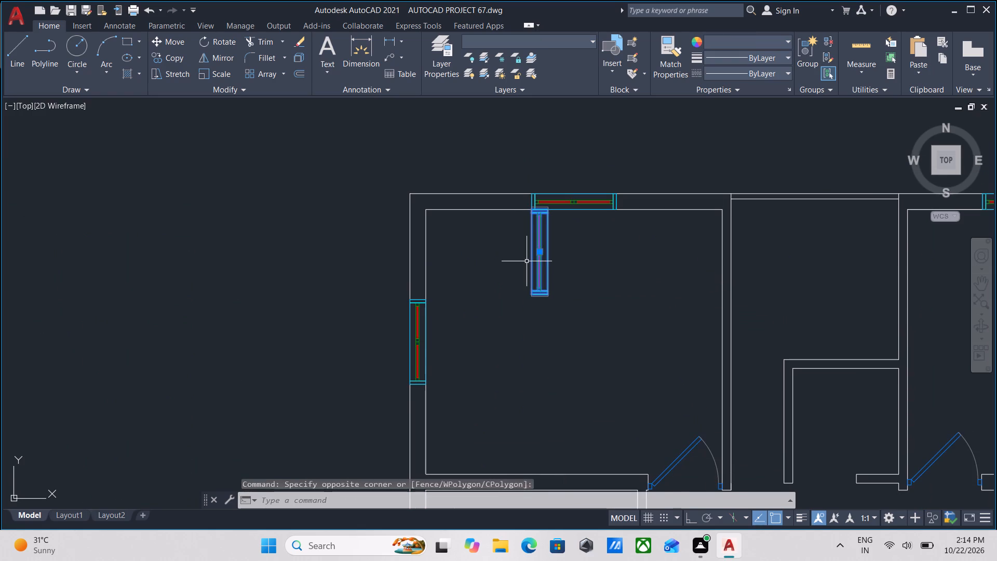
{"action": "left_click", "coordinate": [558, 307]}
Review the new plan's doors and windows and compare its layout with the labelled reference plan and column grid.
{"action": "scroll", "coordinate": [558, 307], "scroll_direction": "down", "scroll_amount": 3}
{"action": "middle_click_drag", "start_coordinate": [558, 307], "coordinate": [546, 180]}
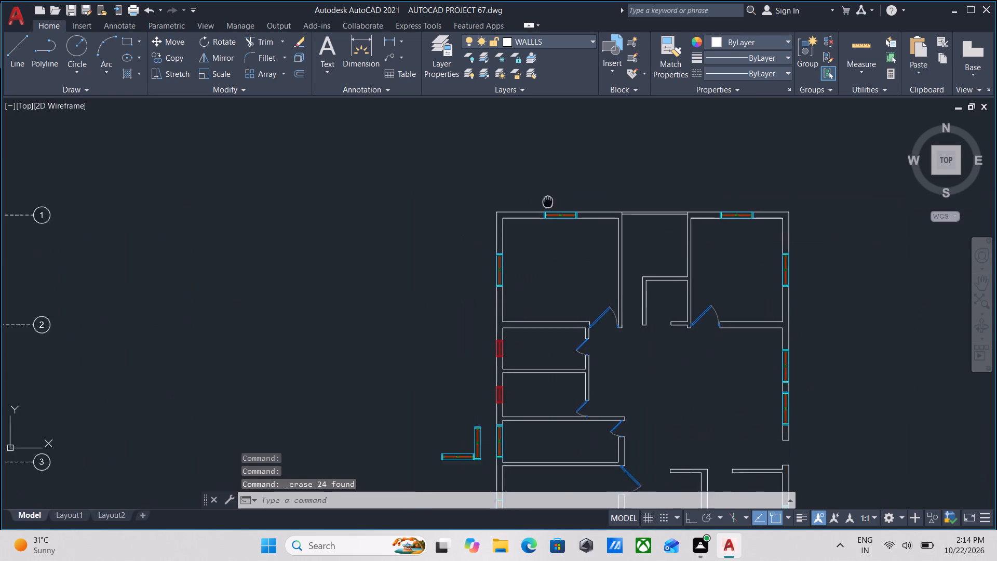
{"action": "scroll", "coordinate": [467, 405], "scroll_direction": "up", "scroll_amount": 2}
{"action": "scroll", "coordinate": [474, 397], "scroll_direction": "down", "scroll_amount": 1}
{"action": "middle_click_drag", "start_coordinate": [474, 392], "coordinate": [433, 276]}
{"action": "scroll", "coordinate": [475, 350], "scroll_direction": "up", "scroll_amount": 4}
{"action": "scroll", "coordinate": [477, 364], "scroll_direction": "down", "scroll_amount": 4}
{"action": "scroll", "coordinate": [530, 384], "scroll_direction": "down", "scroll_amount": 1}
{"action": "middle_click_drag", "start_coordinate": [530, 384], "coordinate": [516, 389]}
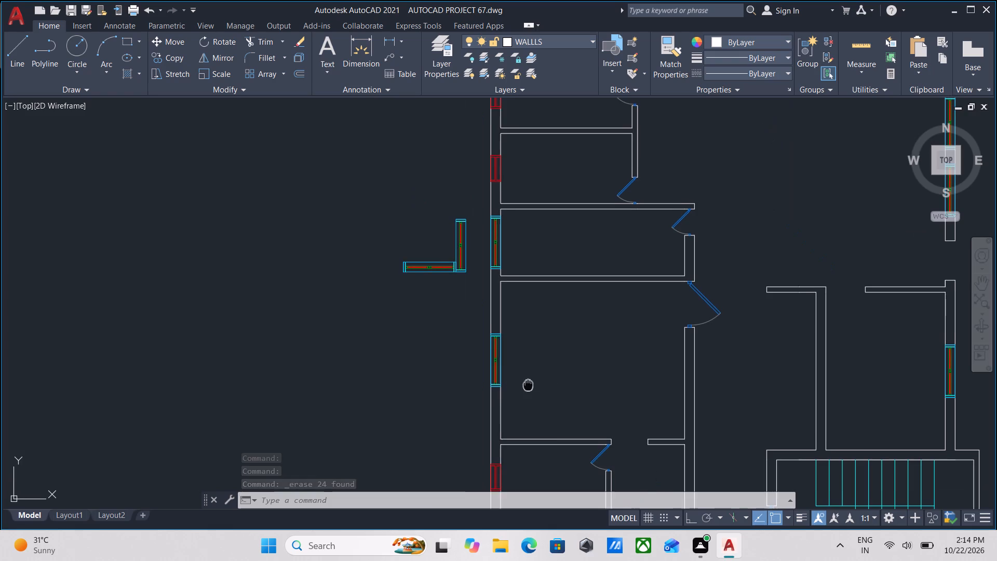
{"action": "middle_click_drag", "start_coordinate": [516, 389], "coordinate": [422, 408]}
{"action": "middle_click_drag", "start_coordinate": [461, 379], "coordinate": [452, 402]}
{"action": "scroll", "coordinate": [491, 381], "scroll_direction": "down", "scroll_amount": 2}
{"action": "middle_click_drag", "start_coordinate": [491, 381], "coordinate": [468, 370]}
{"action": "scroll", "coordinate": [545, 437], "scroll_direction": "up", "scroll_amount": 2}
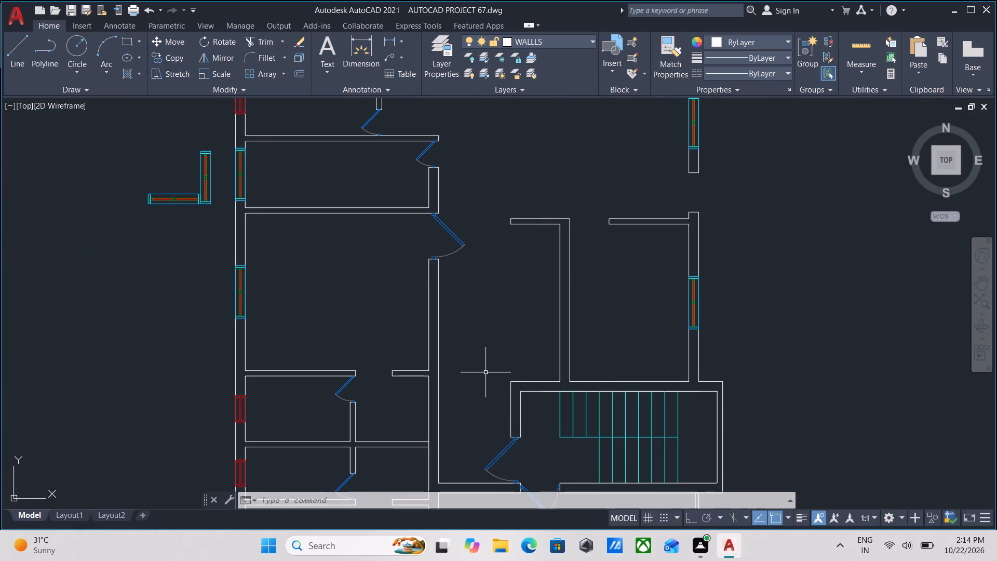
{"action": "scroll", "coordinate": [486, 372], "scroll_direction": "down", "scroll_amount": 2}
{"action": "middle_click_drag", "start_coordinate": [454, 343], "coordinate": [486, 403]}
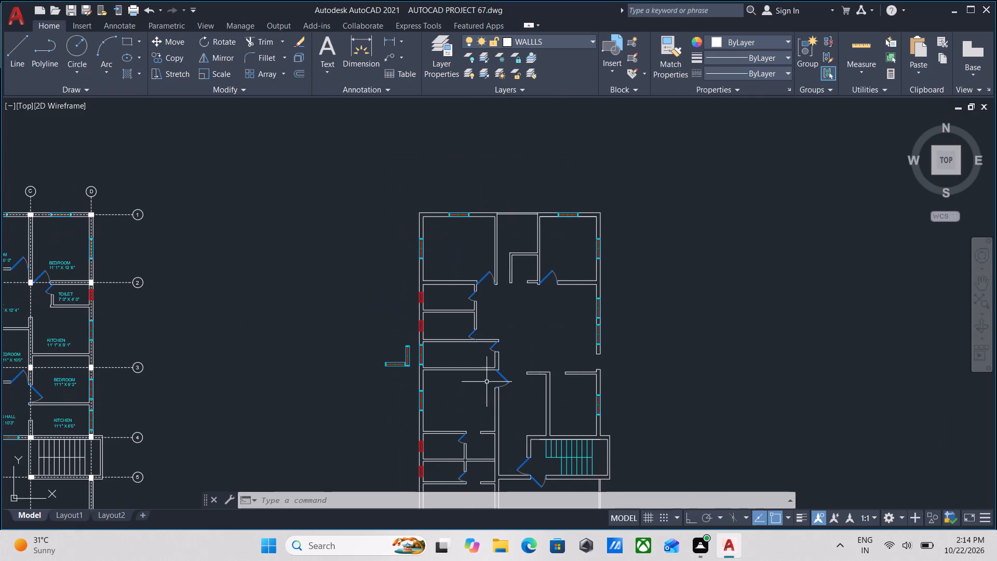
{"action": "scroll", "coordinate": [462, 314], "scroll_direction": "up", "scroll_amount": 1}
{"action": "middle_click_drag", "start_coordinate": [462, 314], "coordinate": [568, 353]}
{"action": "scroll", "coordinate": [473, 329], "scroll_direction": "down", "scroll_amount": 1}
{"action": "middle_click_drag", "start_coordinate": [480, 326], "coordinate": [630, 333]}
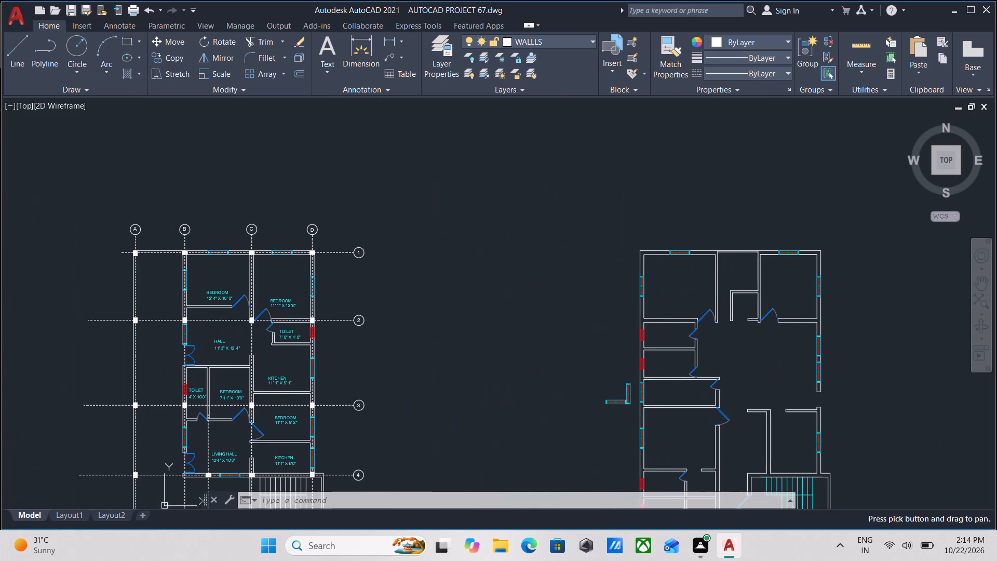
{"action": "middle_click_drag", "start_coordinate": [425, 339], "coordinate": [627, 343]}
{"action": "scroll", "coordinate": [485, 286], "scroll_direction": "up", "scroll_amount": 3}
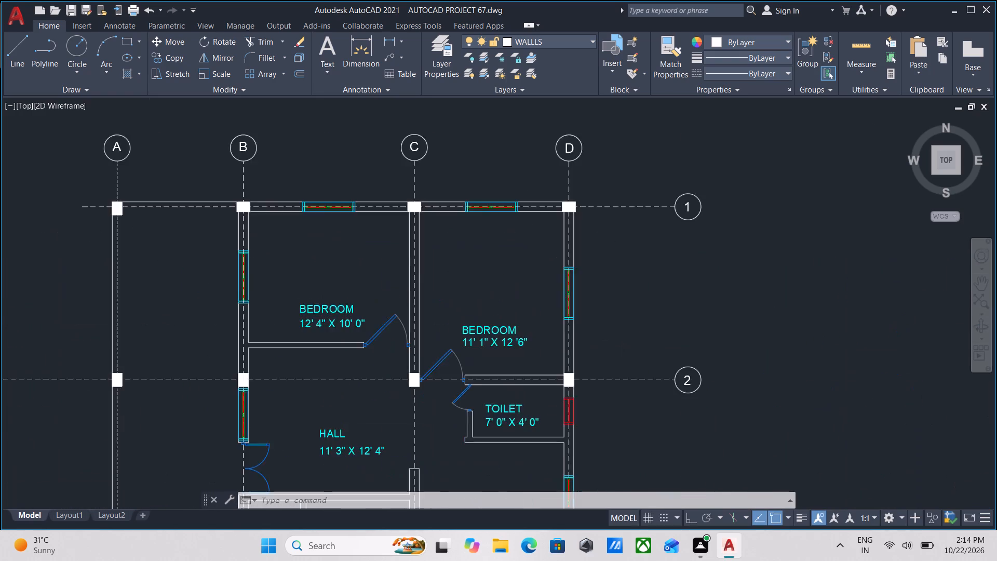
{"action": "scroll", "coordinate": [313, 325], "scroll_direction": "down", "scroll_amount": 1}
{"action": "middle_click_drag", "start_coordinate": [313, 325], "coordinate": [436, 285]}
{"action": "scroll", "coordinate": [433, 287], "scroll_direction": "down", "scroll_amount": 1}
{"action": "scroll", "coordinate": [491, 311], "scroll_direction": "down", "scroll_amount": 1}
{"action": "middle_click_drag", "start_coordinate": [491, 311], "coordinate": [504, 329]}
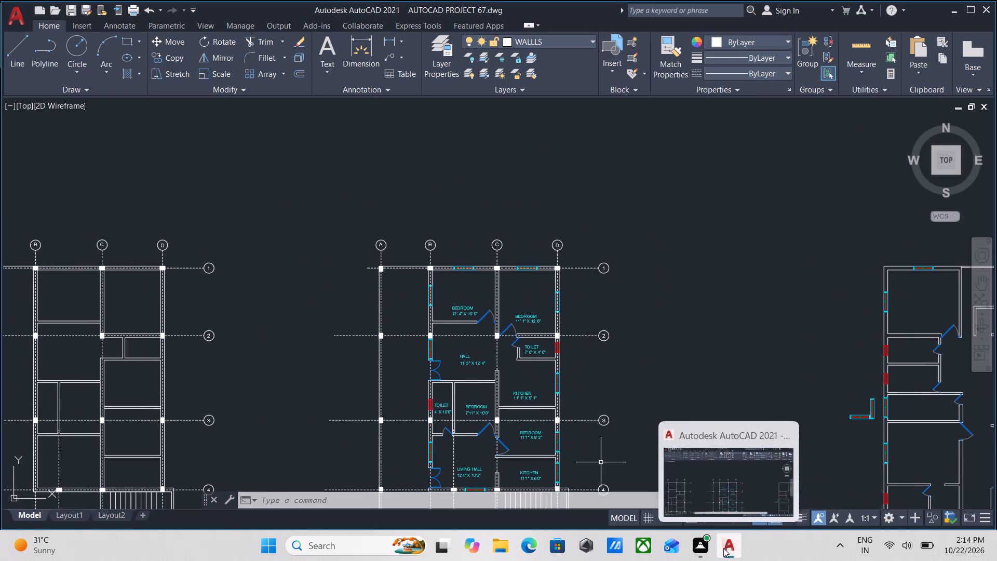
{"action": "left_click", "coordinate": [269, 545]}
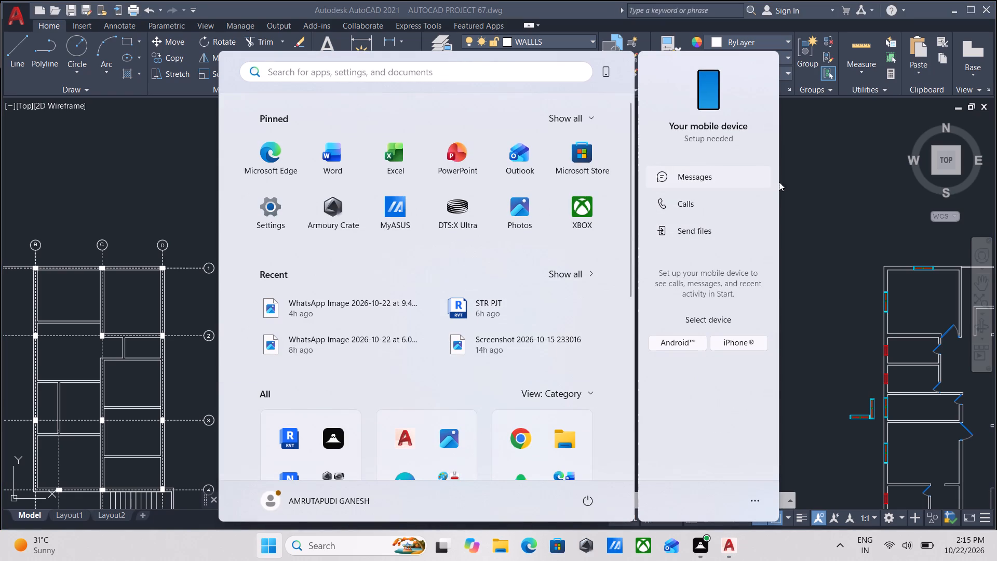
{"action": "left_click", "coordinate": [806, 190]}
Copy the labelled plan's column and gridline group from column A1's upper-left corner, with Ortho on, to the new plan's upper-left exterior corner.
{"action": "scroll", "coordinate": [543, 290], "scroll_direction": "up", "scroll_amount": 3}
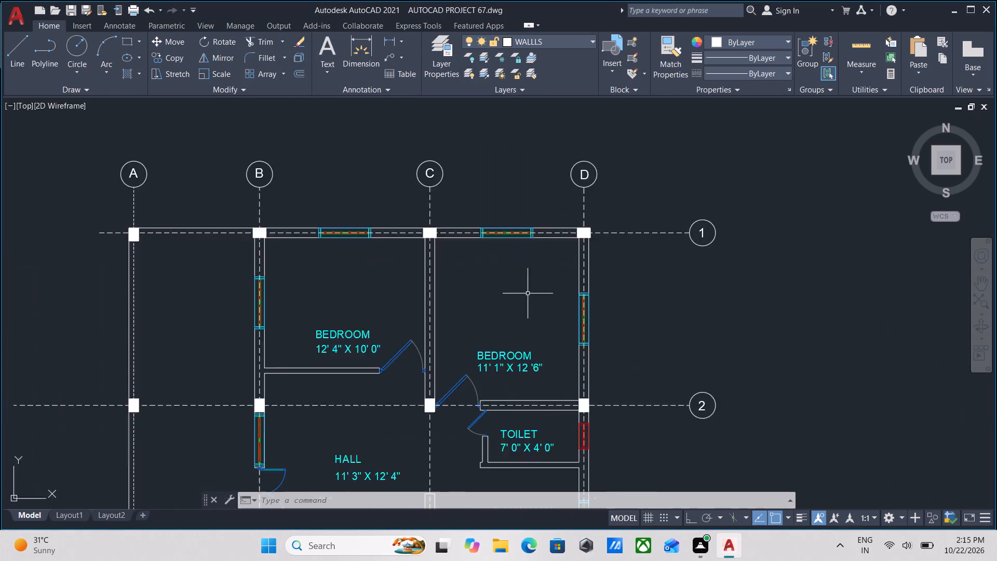
{"action": "middle_click_drag", "start_coordinate": [475, 298], "coordinate": [683, 271]}
{"action": "scroll", "coordinate": [703, 260], "scroll_direction": "down", "scroll_amount": 3}
{"action": "scroll", "coordinate": [744, 268], "scroll_direction": "down", "scroll_amount": 1}
{"action": "middle_click_drag", "start_coordinate": [744, 268], "coordinate": [534, 248]}
{"action": "scroll", "coordinate": [408, 224], "scroll_direction": "up", "scroll_amount": 2}
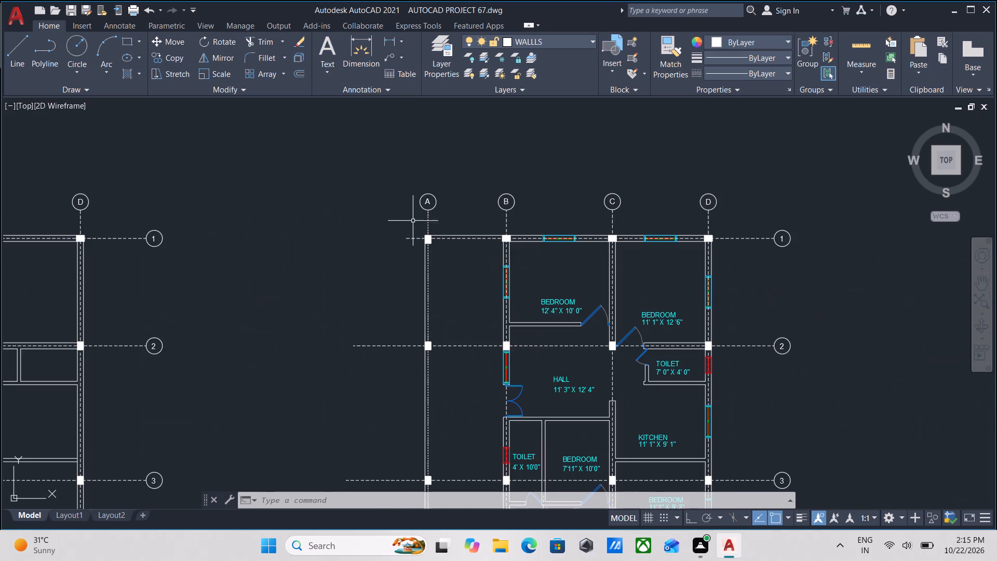
{"action": "scroll", "coordinate": [414, 220], "scroll_direction": "up", "scroll_amount": 3}
{"action": "left_click", "coordinate": [485, 223]}
{"action": "left_click", "coordinate": [453, 222]}
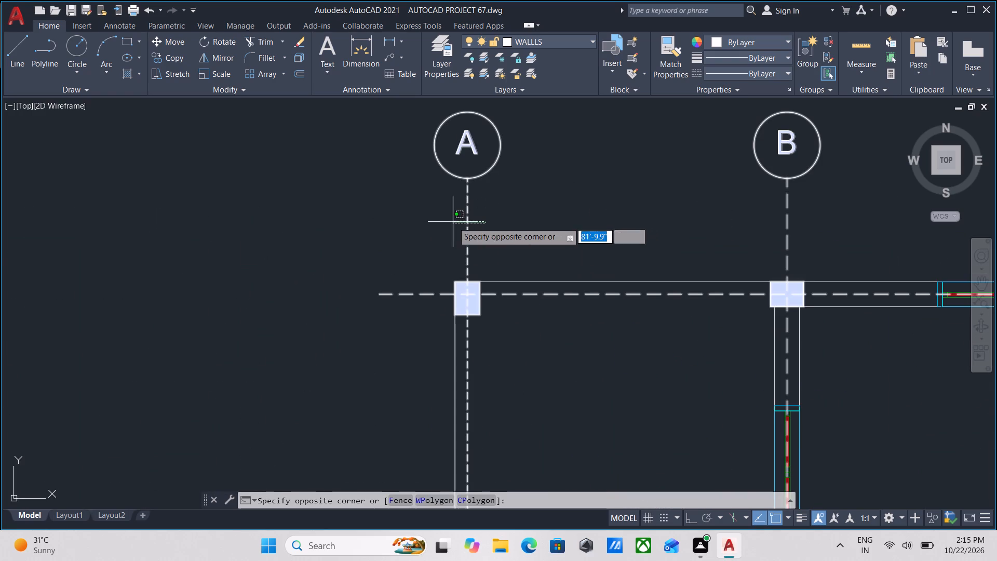
{"action": "scroll", "coordinate": [503, 253], "scroll_direction": "down", "scroll_amount": 1}
{"action": "middle_click_drag", "start_coordinate": [503, 253], "coordinate": [517, 252]}
{"action": "key", "text": "c"}
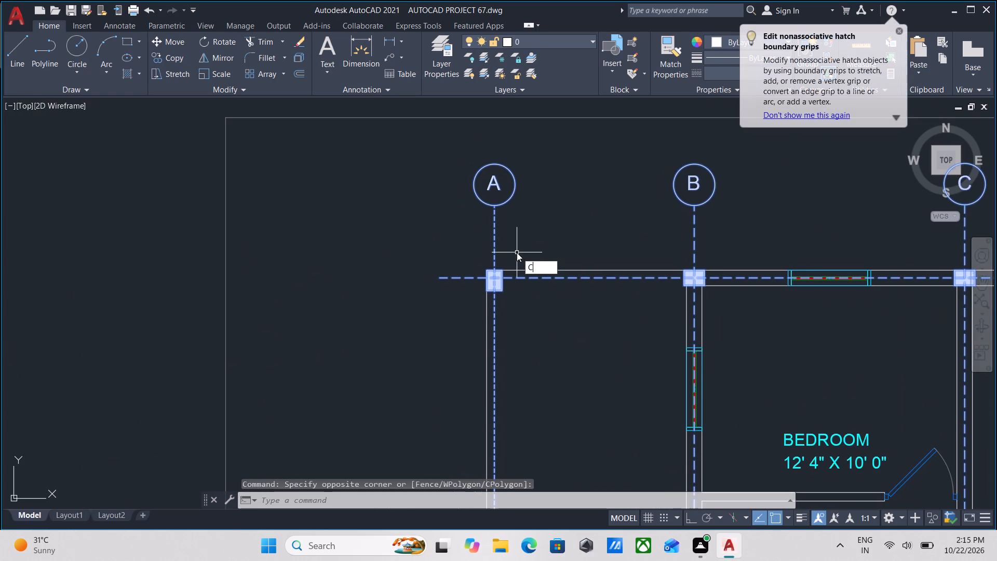
{"action": "key", "text": "o"}
{"action": "key", "text": "Return"}
{"action": "scroll", "coordinate": [486, 280], "scroll_direction": "up", "scroll_amount": 2}
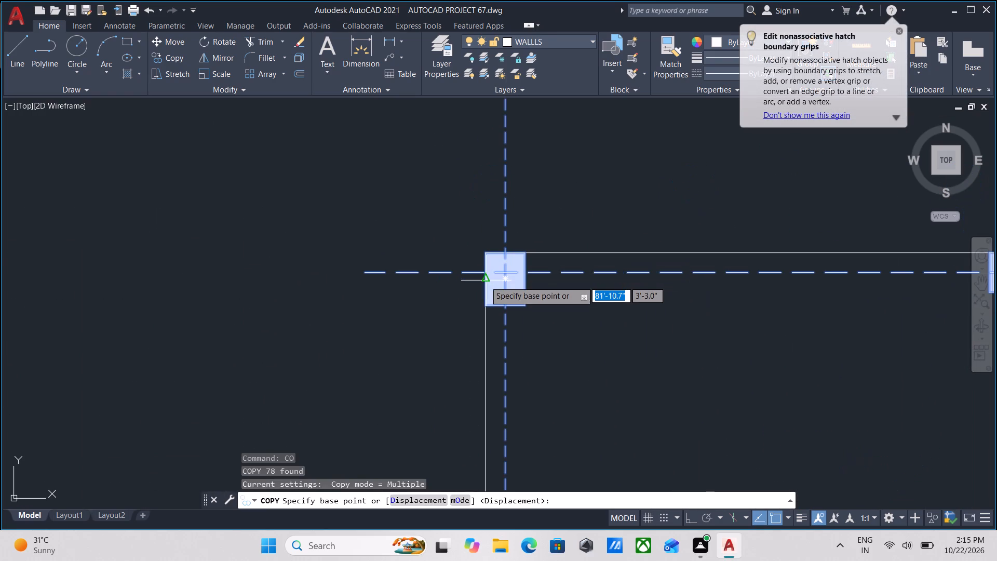
{"action": "left_click", "coordinate": [484, 251]}
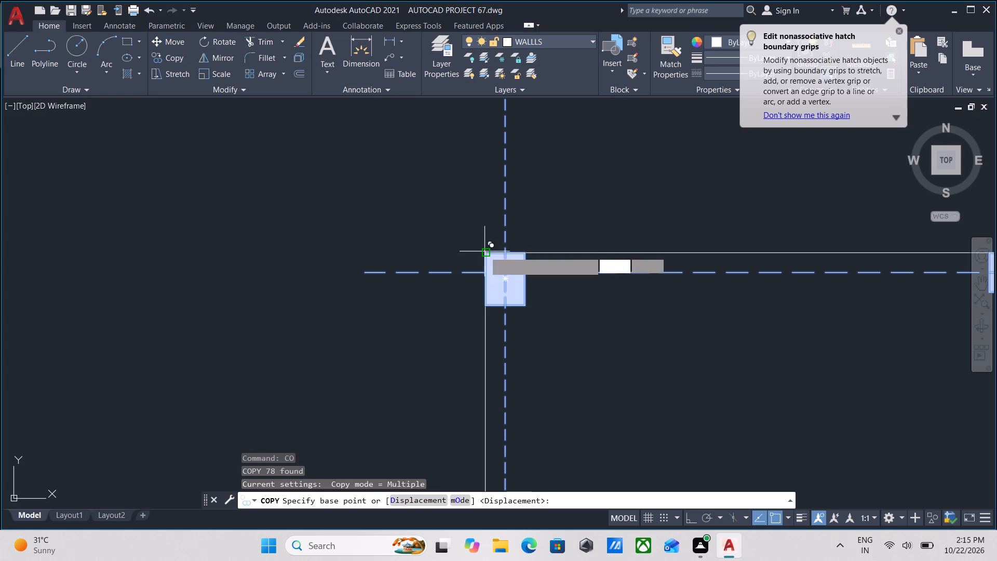
{"action": "scroll", "coordinate": [648, 271], "scroll_direction": "down", "scroll_amount": 1}
{"action": "middle_click_drag", "start_coordinate": [648, 271], "coordinate": [585, 266]}
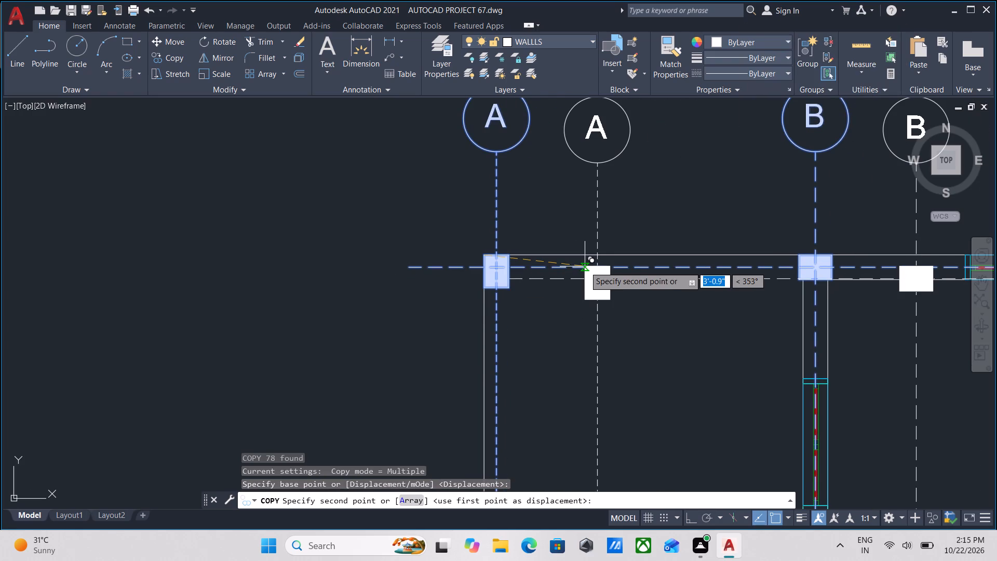
{"action": "key", "text": "F8"}
{"action": "middle_click_drag", "start_coordinate": [593, 261], "coordinate": [363, 264]}
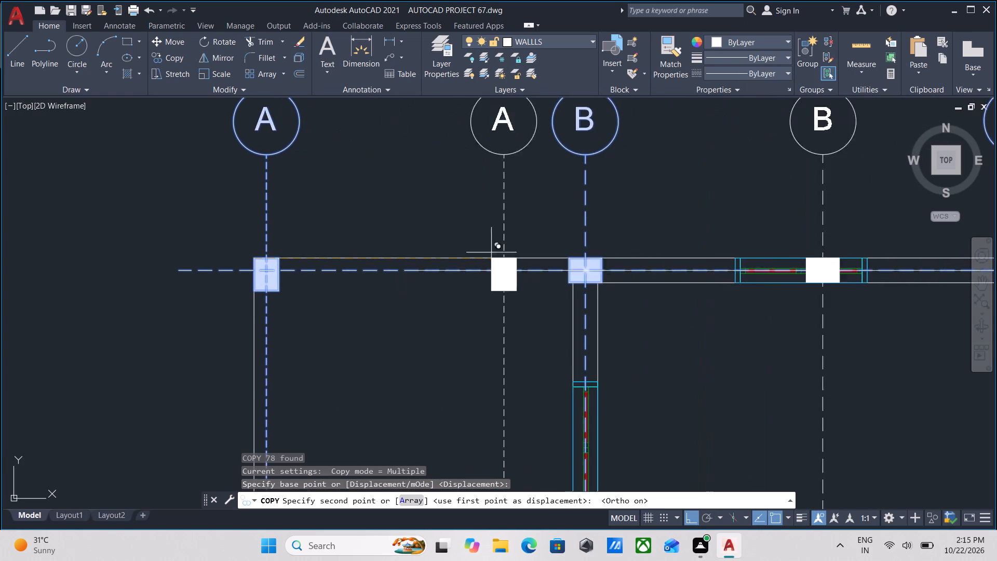
{"action": "scroll", "coordinate": [582, 251], "scroll_direction": "down", "scroll_amount": 1}
{"action": "middle_click_drag", "start_coordinate": [582, 251], "coordinate": [284, 266]}
{"action": "middle_click_drag", "start_coordinate": [584, 264], "coordinate": [154, 272]}
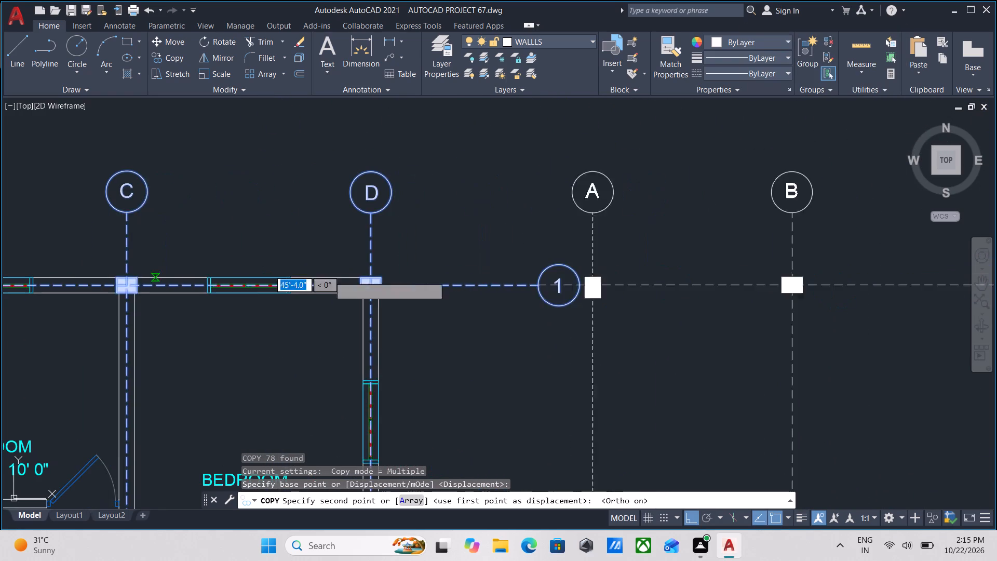
{"action": "scroll", "coordinate": [513, 274], "scroll_direction": "down", "scroll_amount": 2}
{"action": "middle_click_drag", "start_coordinate": [507, 278], "coordinate": [149, 280]}
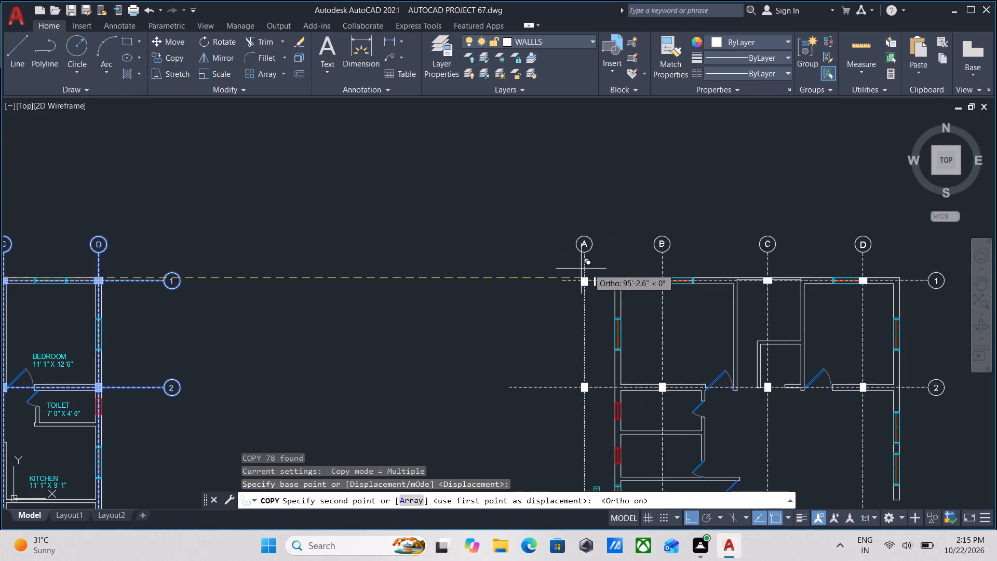
{"action": "scroll", "coordinate": [610, 269], "scroll_direction": "up", "scroll_amount": 2}
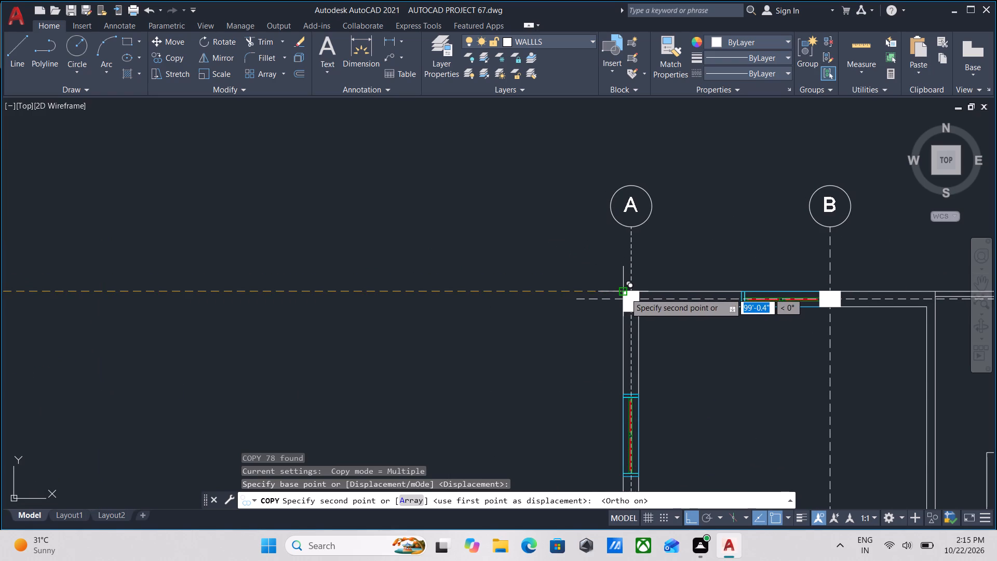
{"action": "left_click", "coordinate": [625, 293]}
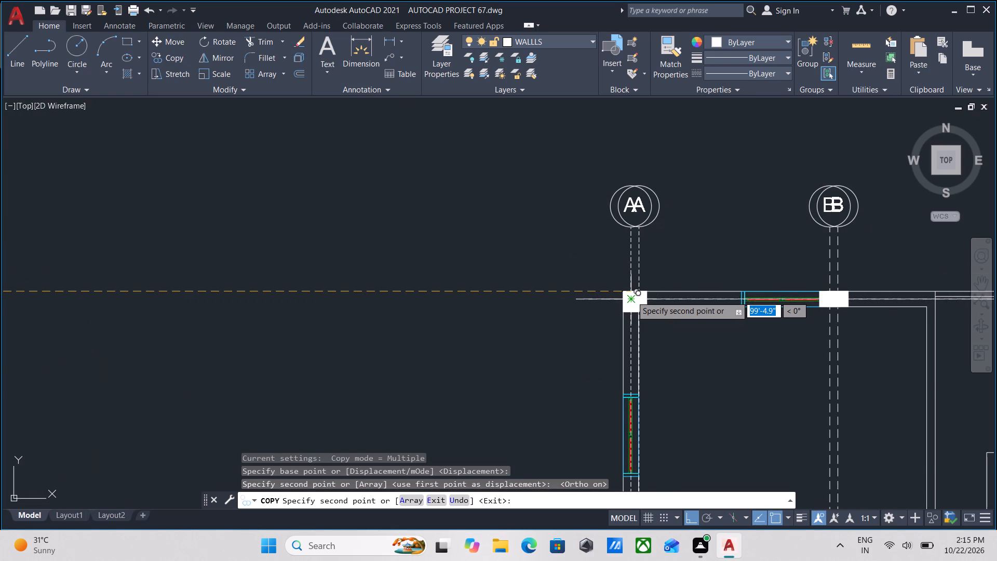
{"action": "key", "text": "Escape"}
Examine how the copied columns and gridlines 1 to 3 line up with the new plan's walls, windows and doors.
{"action": "scroll", "coordinate": [631, 296], "scroll_direction": "down", "scroll_amount": 3}
{"action": "middle_click_drag", "start_coordinate": [666, 322], "coordinate": [573, 226]}
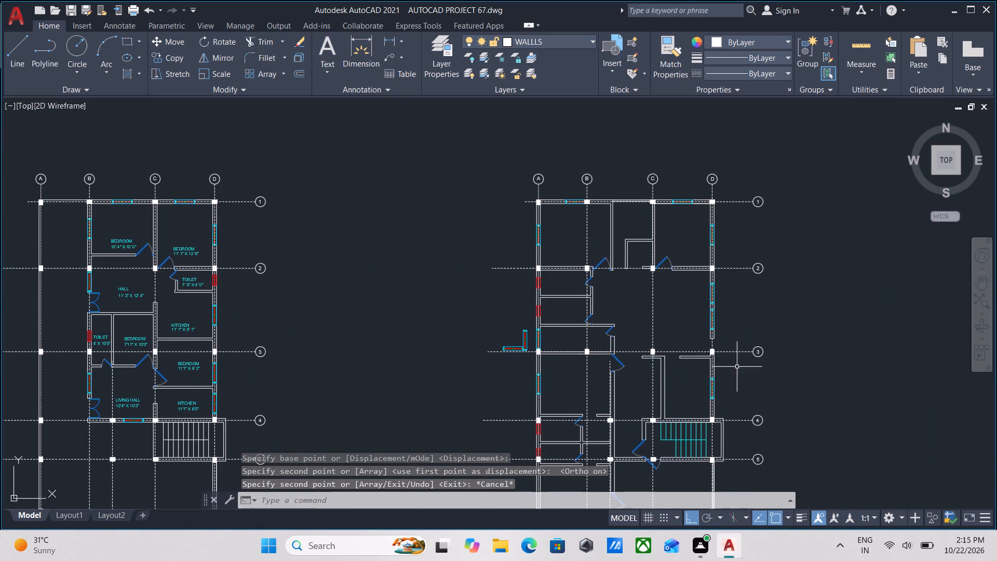
{"action": "scroll", "coordinate": [745, 373], "scroll_direction": "up", "scroll_amount": 2}
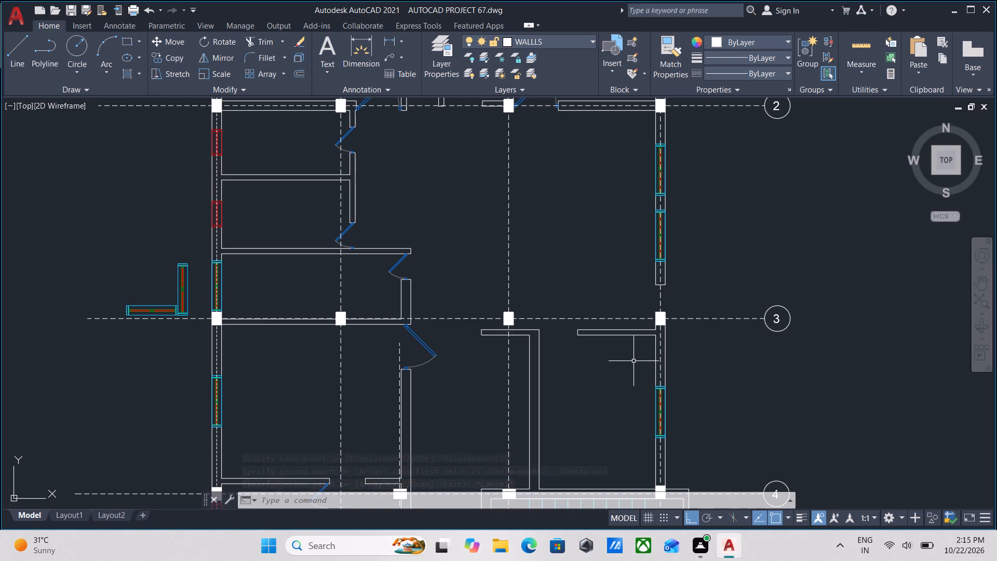
{"action": "scroll", "coordinate": [568, 342], "scroll_direction": "up", "scroll_amount": 1}
{"action": "scroll", "coordinate": [529, 330], "scroll_direction": "down", "scroll_amount": 2}
{"action": "middle_click_drag", "start_coordinate": [529, 330], "coordinate": [533, 382]}
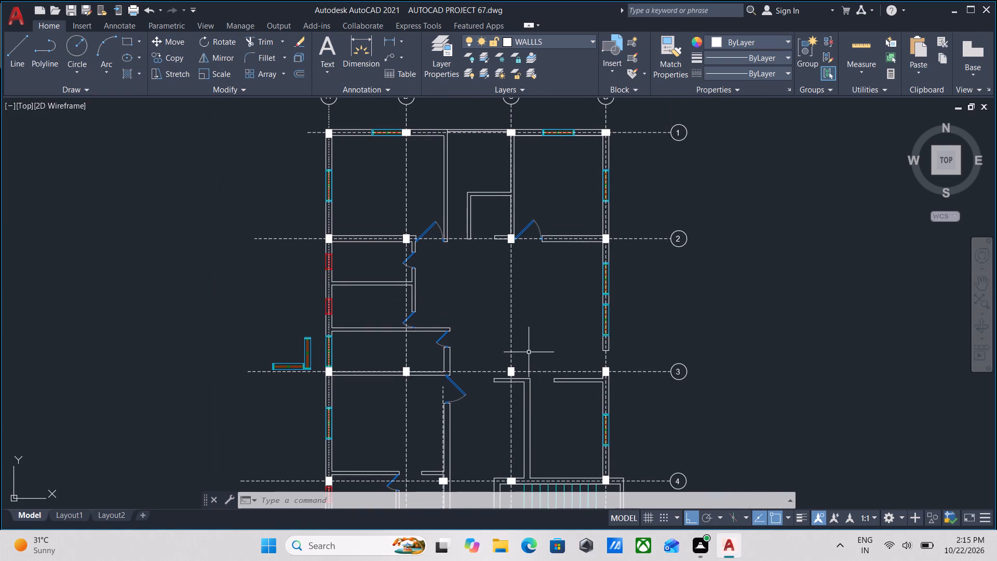
{"action": "scroll", "coordinate": [514, 362], "scroll_direction": "up", "scroll_amount": 3}
{"action": "left_click", "coordinate": [519, 378]}
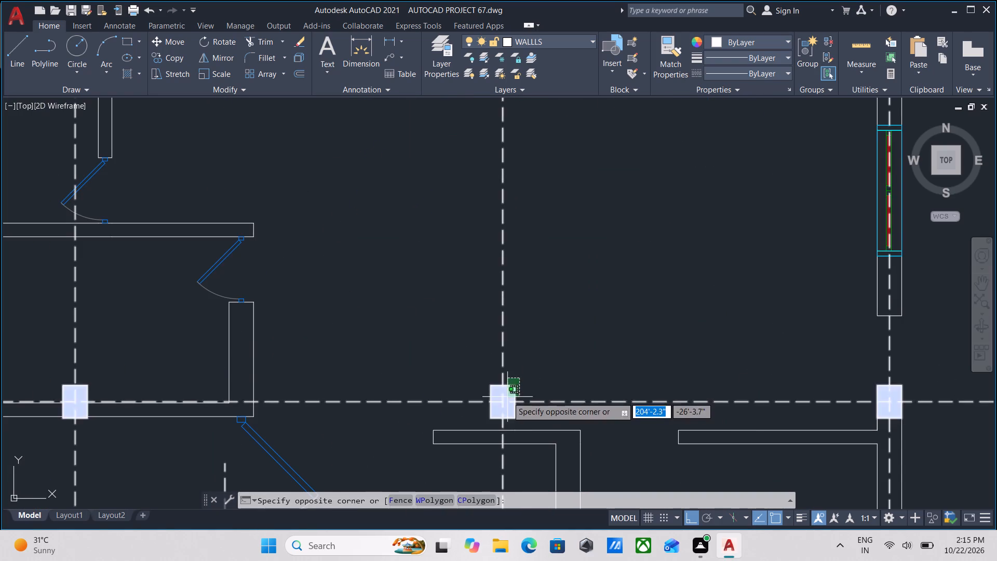
{"action": "left_click", "coordinate": [507, 397]}
{"action": "scroll", "coordinate": [507, 397], "scroll_direction": "down", "scroll_amount": 2}
{"action": "middle_click_drag", "start_coordinate": [507, 397], "coordinate": [533, 359]}
{"action": "key", "text": "Escape"}
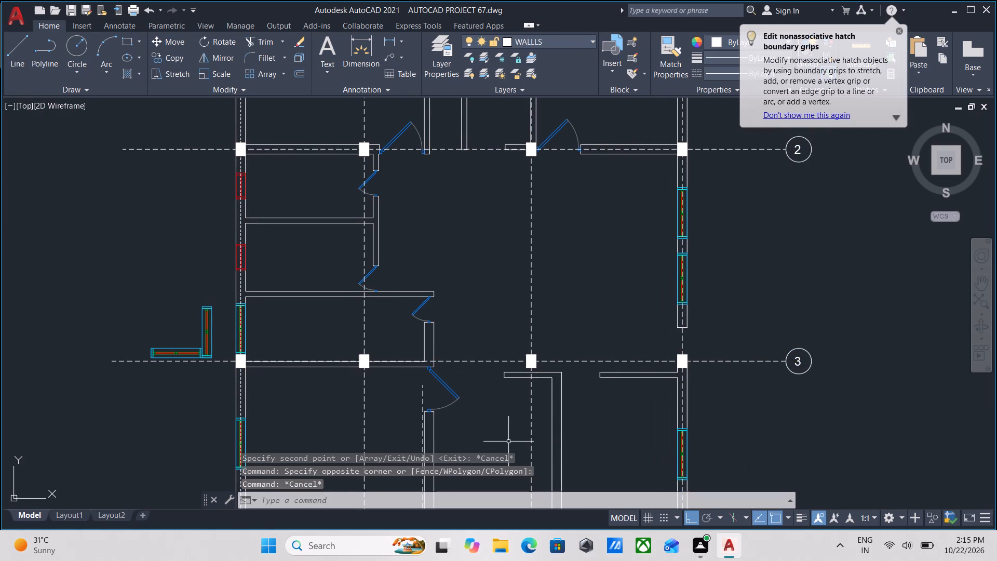
Check the copied column grid against the new plan's staircase and lower rooms around gridlines 4 and 5, and against the overall layout.
{"action": "scroll", "coordinate": [534, 424], "scroll_direction": "down", "scroll_amount": 1}
{"action": "middle_click_drag", "start_coordinate": [534, 424], "coordinate": [542, 236]}
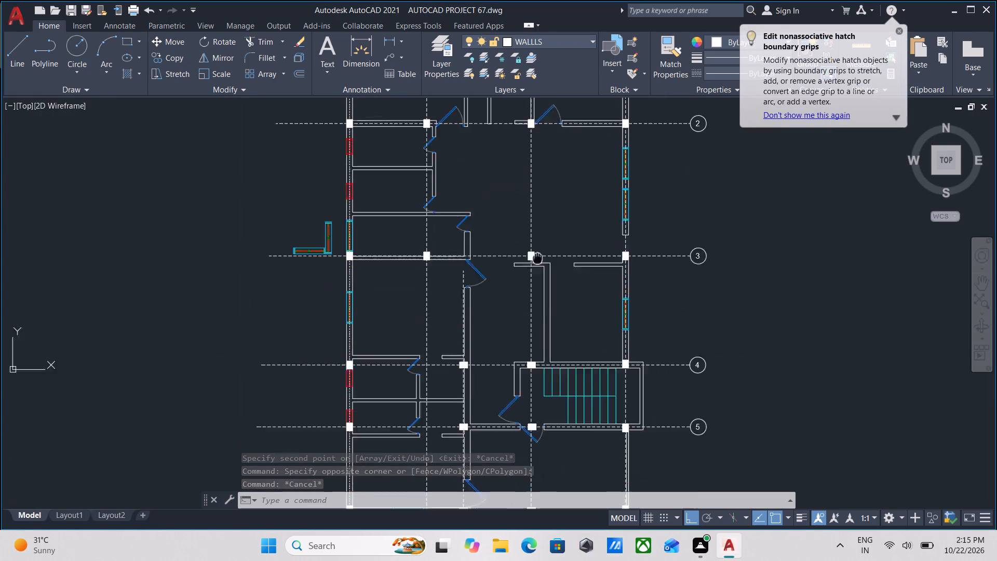
{"action": "scroll", "coordinate": [500, 382], "scroll_direction": "up", "scroll_amount": 2}
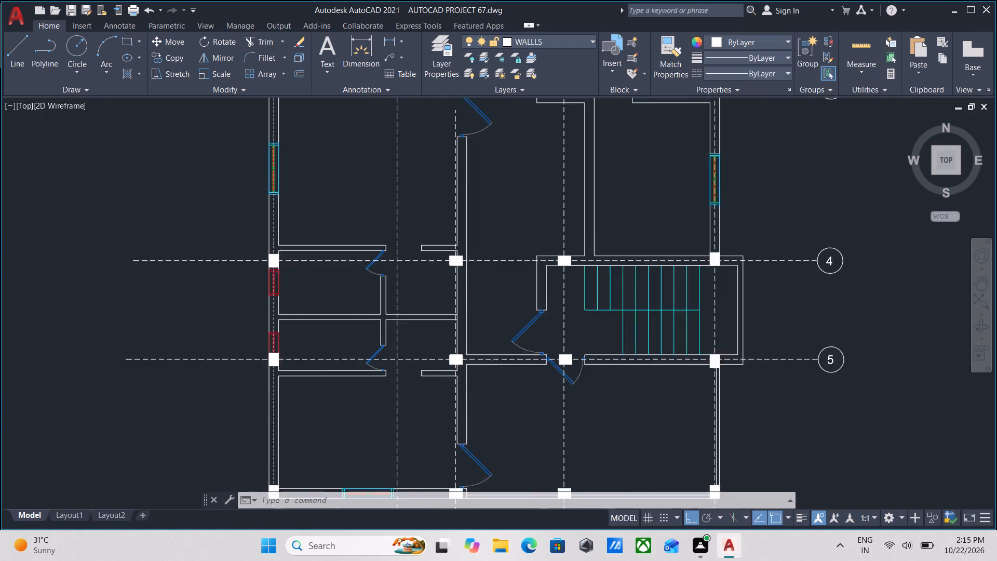
{"action": "scroll", "coordinate": [496, 382], "scroll_direction": "down", "scroll_amount": 1}
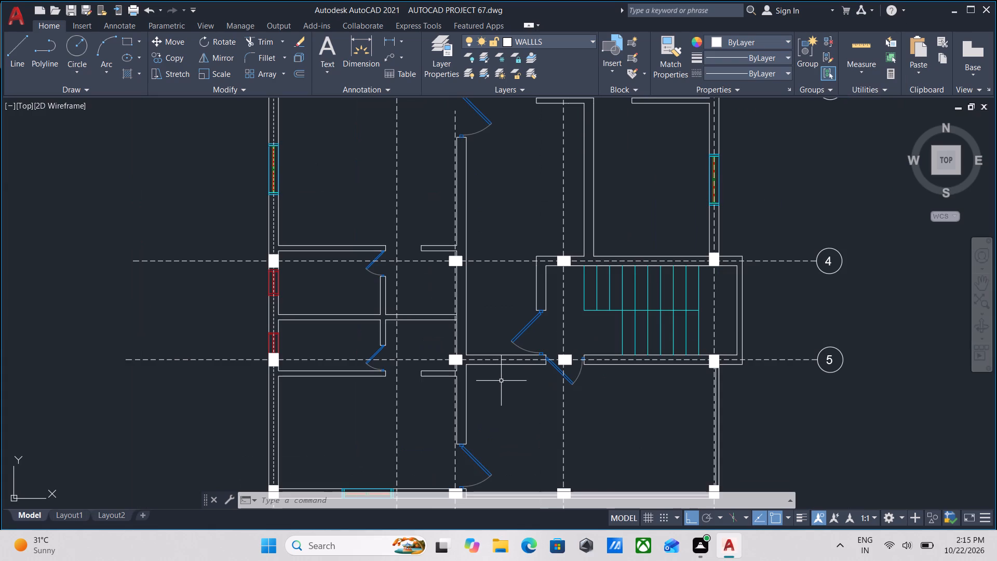
{"action": "scroll", "coordinate": [502, 366], "scroll_direction": "down", "scroll_amount": 1}
{"action": "middle_click_drag", "start_coordinate": [502, 366], "coordinate": [500, 410]}
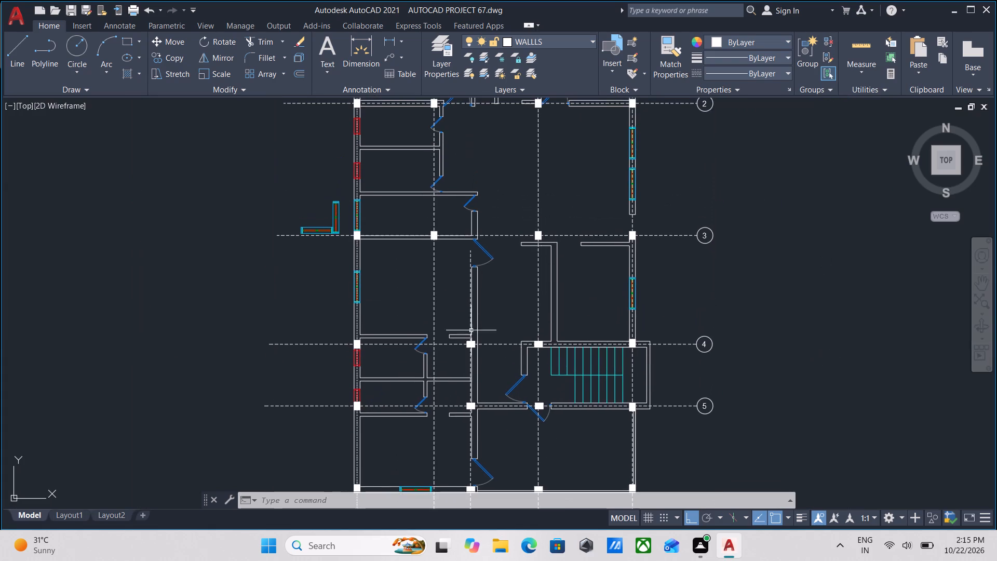
{"action": "middle_click_drag", "start_coordinate": [471, 326], "coordinate": [478, 388]}
{"action": "scroll", "coordinate": [479, 343], "scroll_direction": "down", "scroll_amount": 1}
{"action": "middle_click_drag", "start_coordinate": [478, 348], "coordinate": [467, 348]}
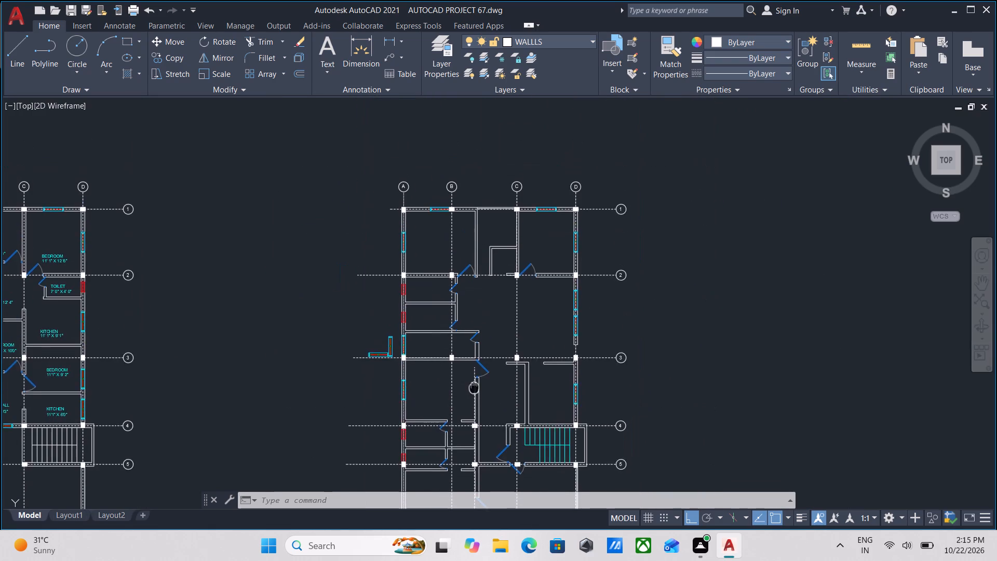
{"action": "middle_click_drag", "start_coordinate": [467, 348], "coordinate": [448, 198]}
{"action": "scroll", "coordinate": [439, 291], "scroll_direction": "up", "scroll_amount": 2}
{"action": "scroll", "coordinate": [303, 282], "scroll_direction": "up", "scroll_amount": 2}
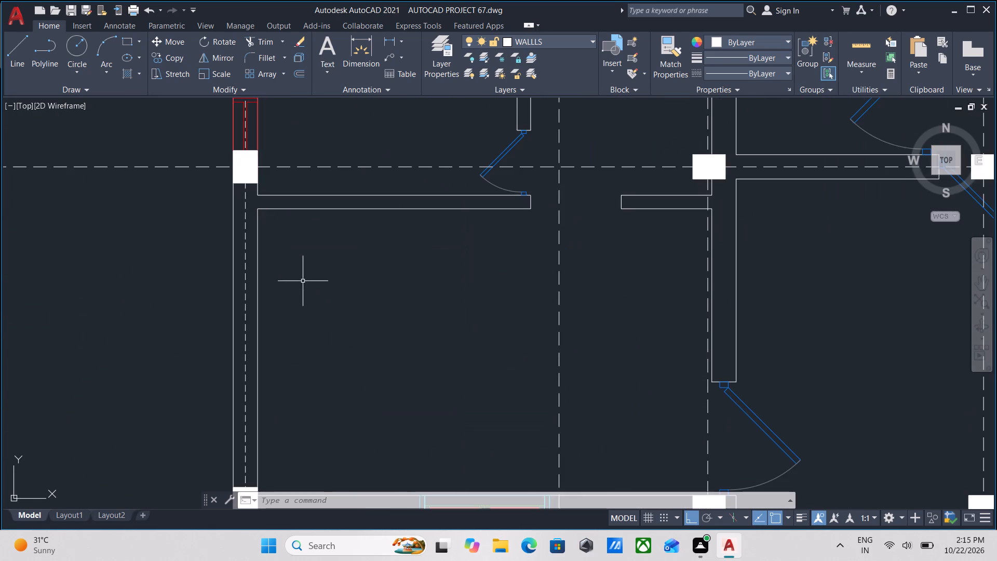
{"action": "scroll", "coordinate": [303, 281], "scroll_direction": "down", "scroll_amount": 4}
{"action": "middle_click_drag", "start_coordinate": [305, 281], "coordinate": [309, 370]}
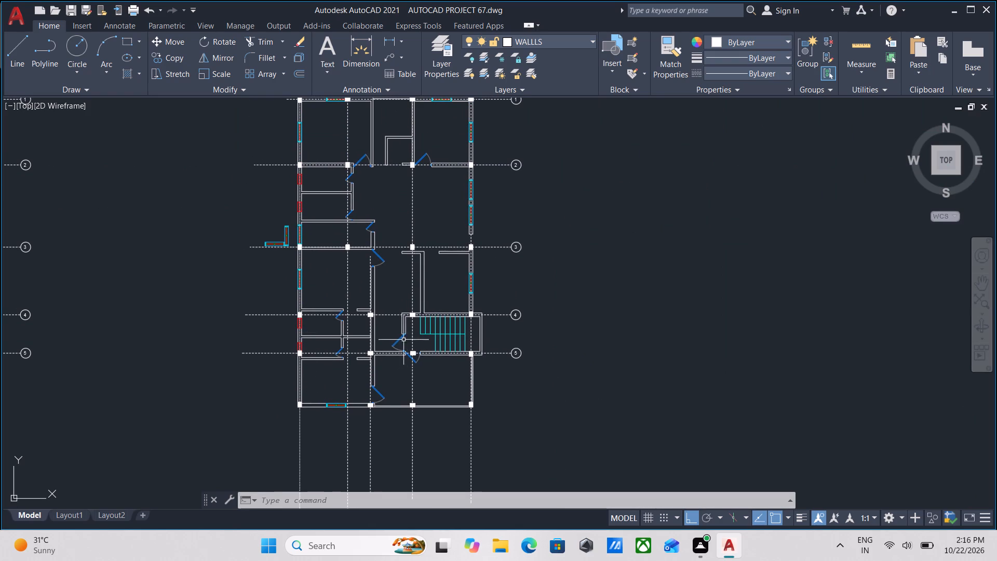
{"action": "middle_click_drag", "start_coordinate": [397, 336], "coordinate": [444, 436]}
{"action": "middle_click_drag", "start_coordinate": [434, 336], "coordinate": [442, 385]}
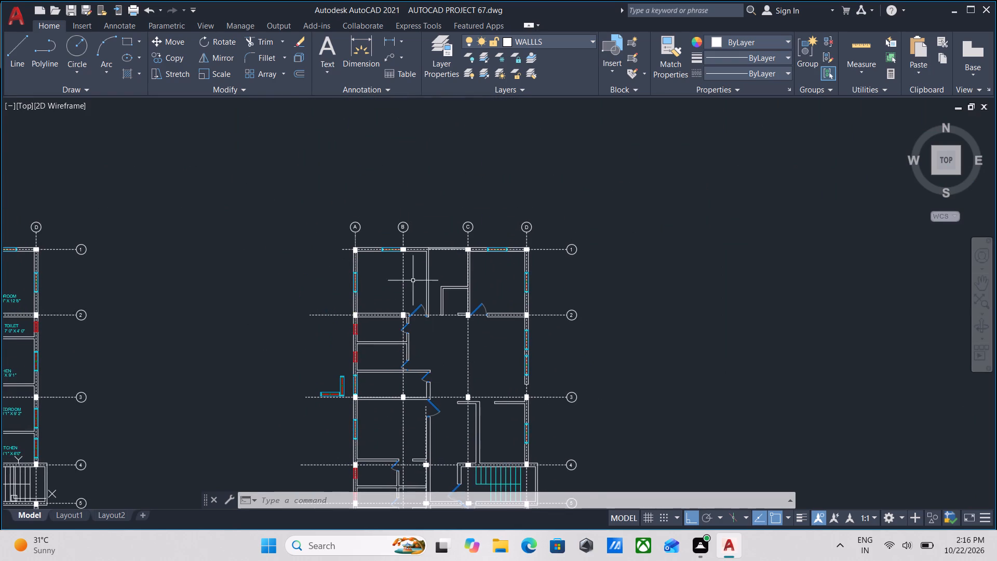
Erase the copied column and gridline group, including its A–D and 1–5 bubbles, from the new plan.
{"action": "scroll", "coordinate": [406, 266], "scroll_direction": "up", "scroll_amount": 3}
{"action": "left_click", "coordinate": [402, 265]}
{"action": "left_click", "coordinate": [383, 268]}
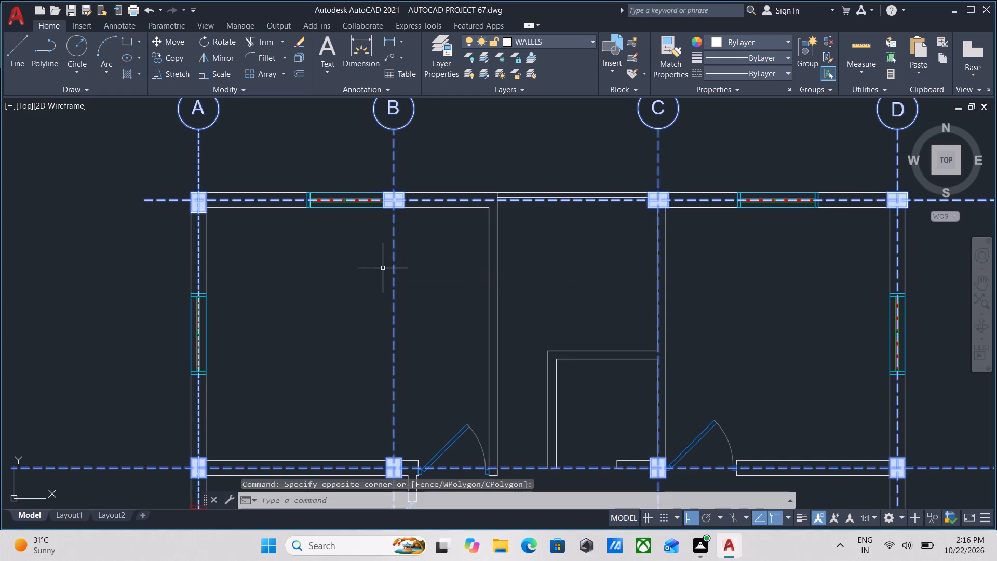
{"action": "scroll", "coordinate": [383, 268], "scroll_direction": "down", "scroll_amount": 3}
{"action": "right_click", "coordinate": [383, 268]}
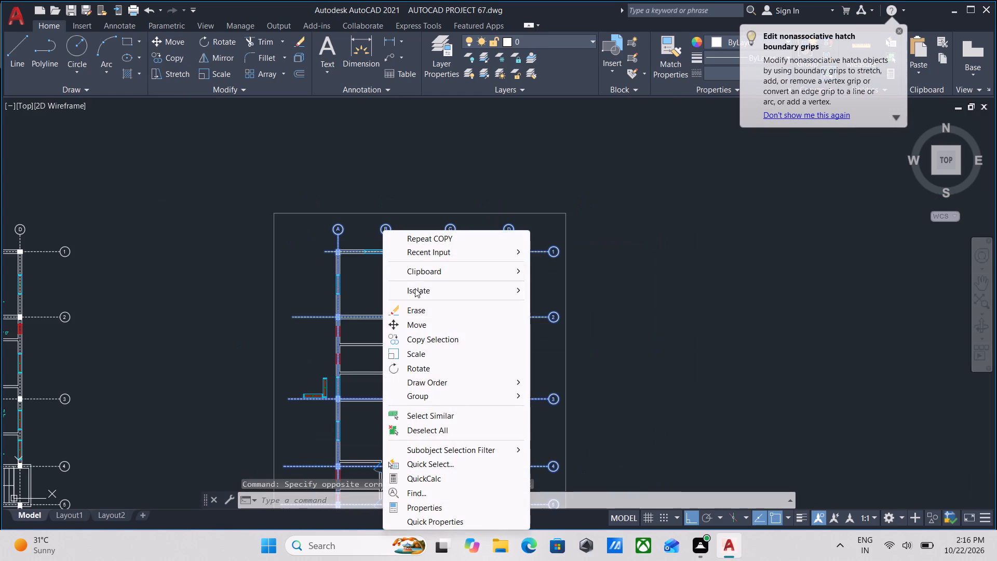
{"action": "left_click", "coordinate": [416, 310]}
Review the new plan's walls and windows without the grid and compare them with the labelled reference plan's bedrooms, hall and toilet.
{"action": "scroll", "coordinate": [313, 237], "scroll_direction": "up", "scroll_amount": 1}
{"action": "middle_click_drag", "start_coordinate": [313, 239], "coordinate": [337, 252]}
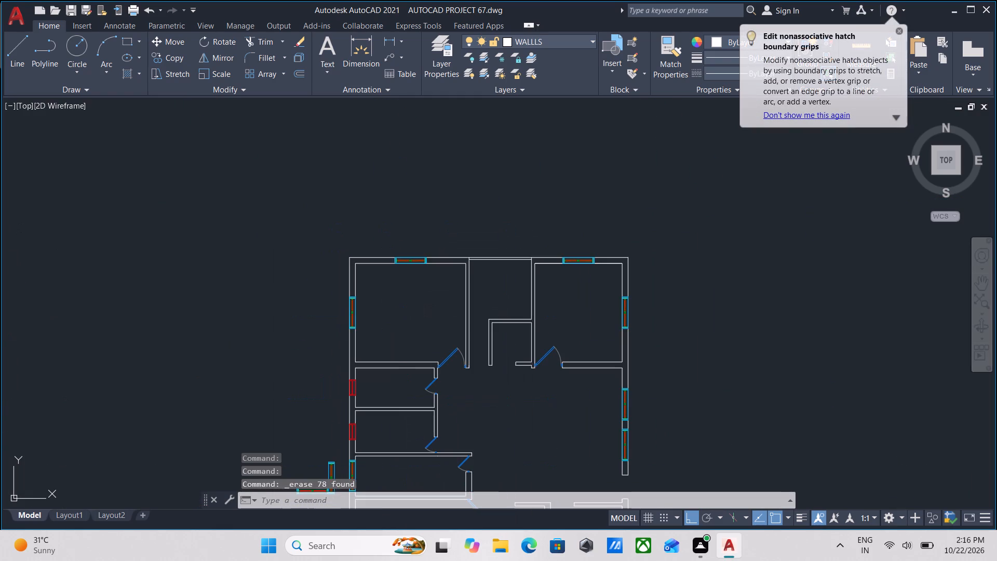
{"action": "middle_click_drag", "start_coordinate": [337, 252], "coordinate": [398, 241]}
{"action": "scroll", "coordinate": [454, 326], "scroll_direction": "up", "scroll_amount": 3}
{"action": "scroll", "coordinate": [455, 324], "scroll_direction": "down", "scroll_amount": 3}
{"action": "middle_click_drag", "start_coordinate": [455, 322], "coordinate": [465, 258]}
{"action": "scroll", "coordinate": [459, 303], "scroll_direction": "up", "scroll_amount": 1}
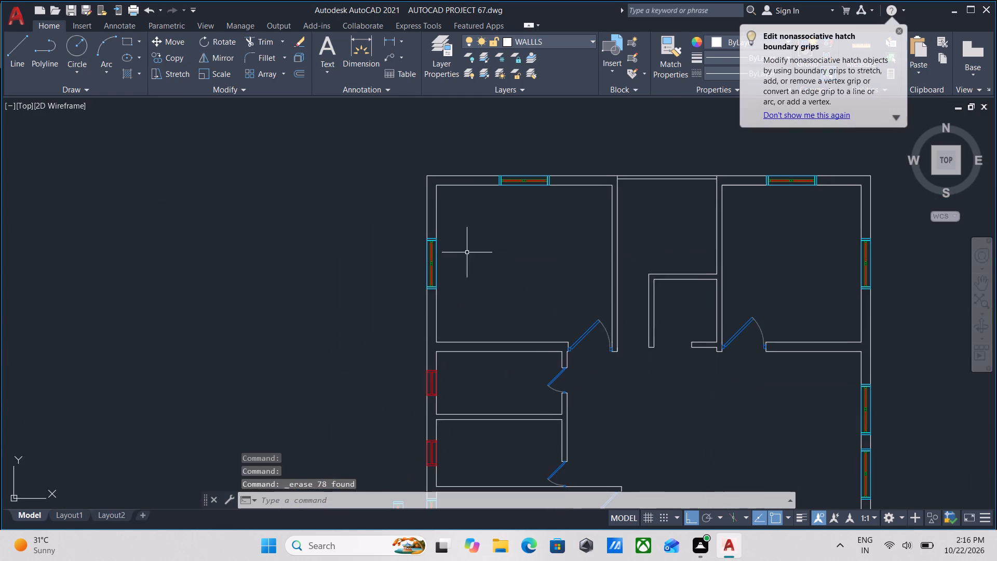
{"action": "scroll", "coordinate": [469, 251], "scroll_direction": "down", "scroll_amount": 1}
{"action": "middle_click_drag", "start_coordinate": [469, 251], "coordinate": [480, 224]}
{"action": "scroll", "coordinate": [514, 304], "scroll_direction": "down", "scroll_amount": 2}
{"action": "middle_click_drag", "start_coordinate": [514, 305], "coordinate": [589, 254]}
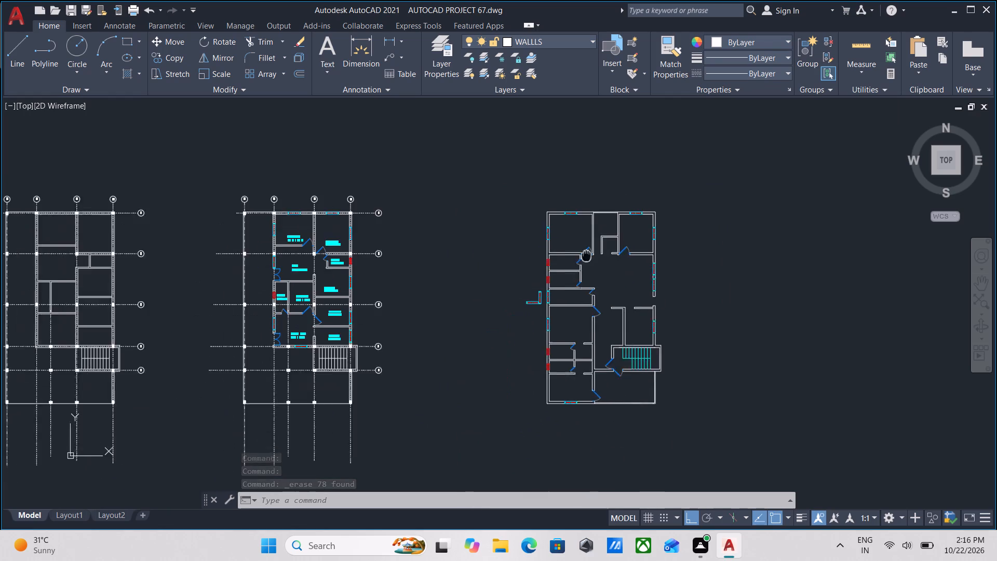
{"action": "scroll", "coordinate": [379, 264], "scroll_direction": "up", "scroll_amount": 1}
{"action": "middle_click_drag", "start_coordinate": [352, 259], "coordinate": [500, 353]}
{"action": "scroll", "coordinate": [398, 308], "scroll_direction": "up", "scroll_amount": 2}
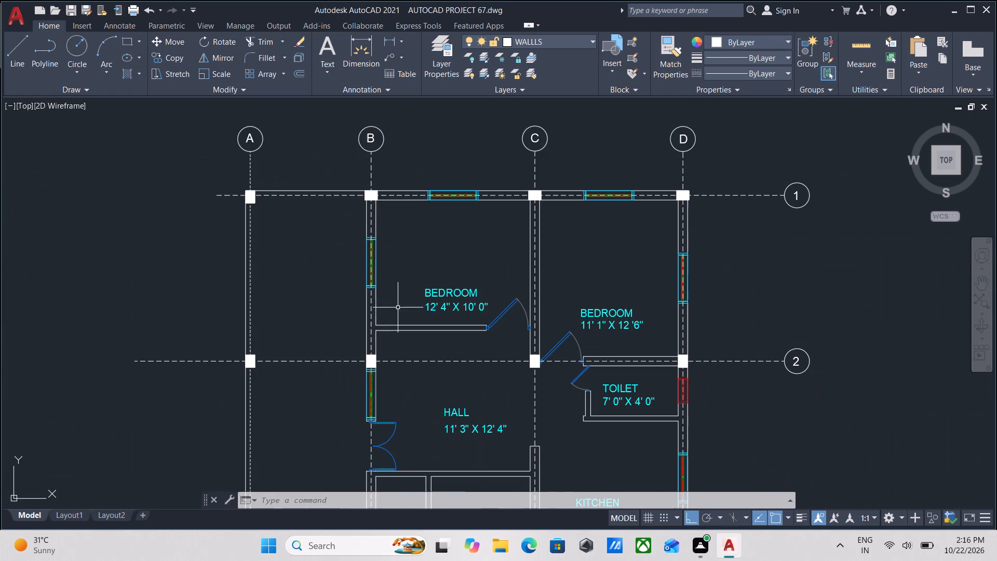
Open the recent Autocad Blocks drawing, ignoring its missing SHX files and unresolved reference files.
{"action": "left_click", "coordinate": [262, 544]}
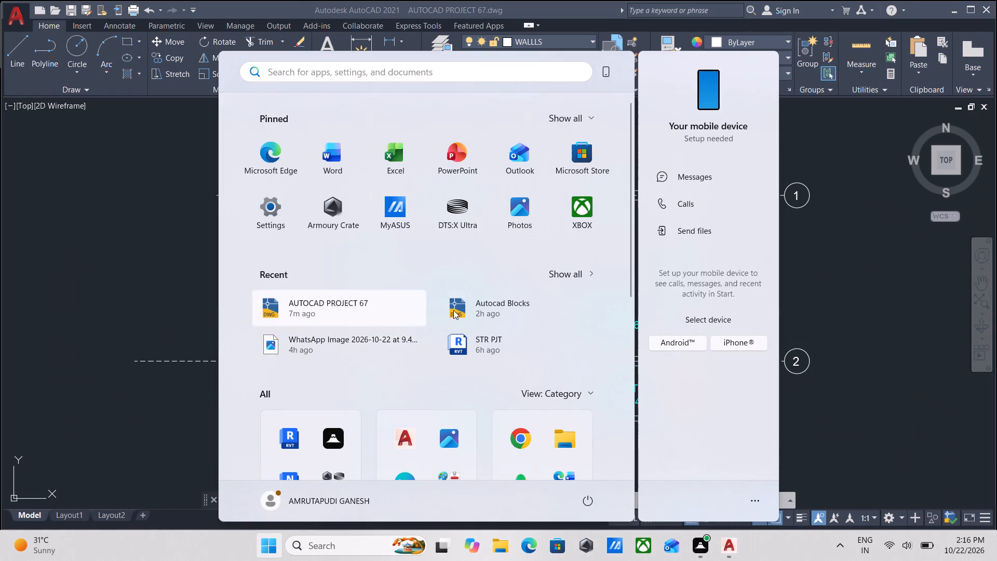
{"action": "left_click", "coordinate": [532, 312]}
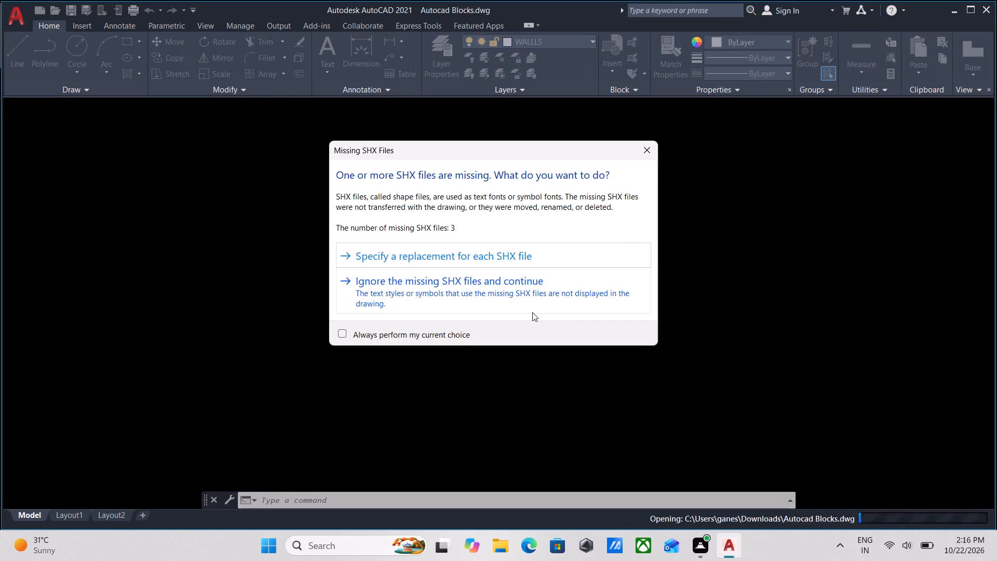
{"action": "left_click", "coordinate": [476, 287]}
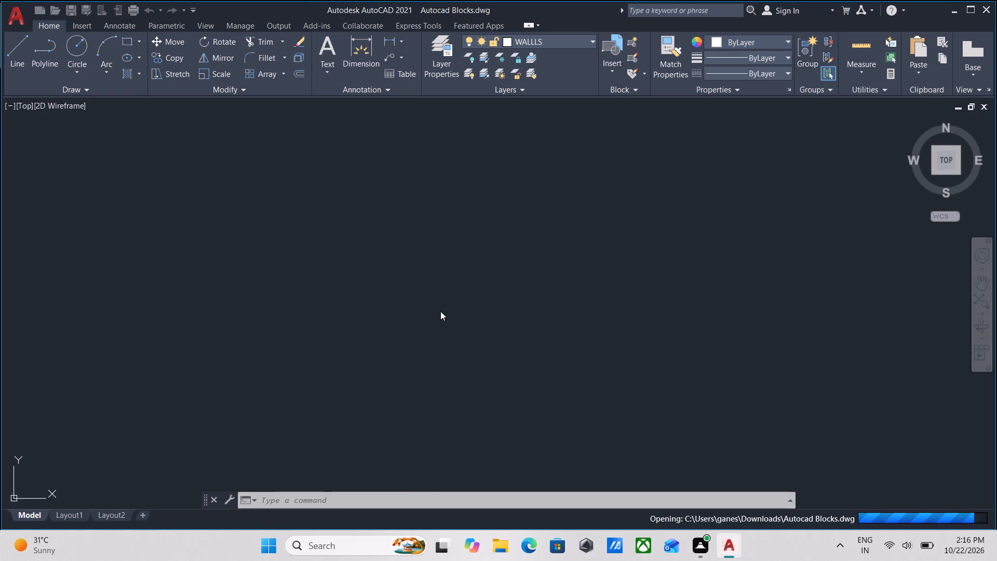
{"action": "scroll", "coordinate": [440, 311], "scroll_direction": "down", "scroll_amount": 2}
{"action": "scroll", "coordinate": [410, 348], "scroll_direction": "up", "scroll_amount": 2}
{"action": "scroll", "coordinate": [440, 323], "scroll_direction": "down", "scroll_amount": 1}
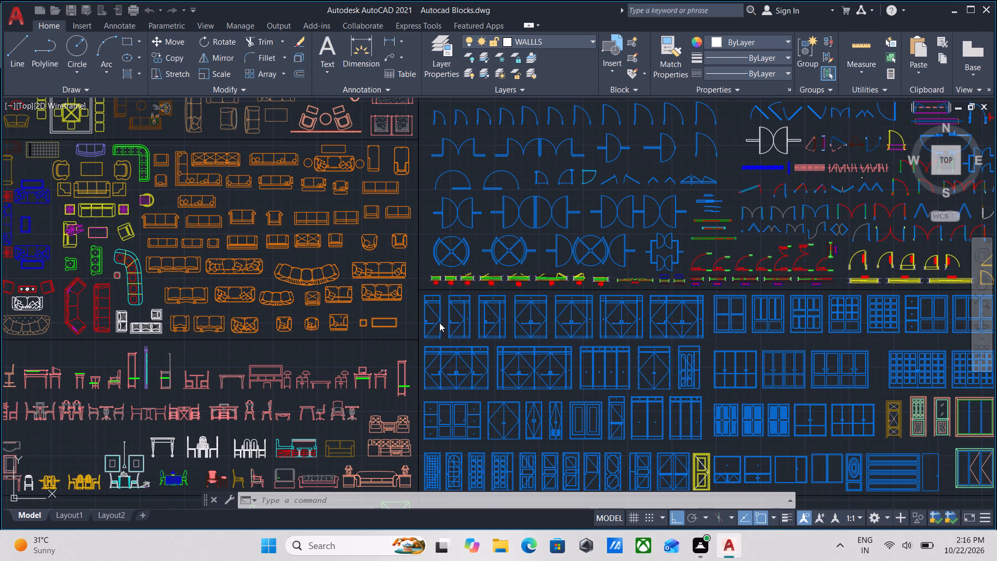
{"action": "scroll", "coordinate": [439, 323], "scroll_direction": "down", "scroll_amount": 2}
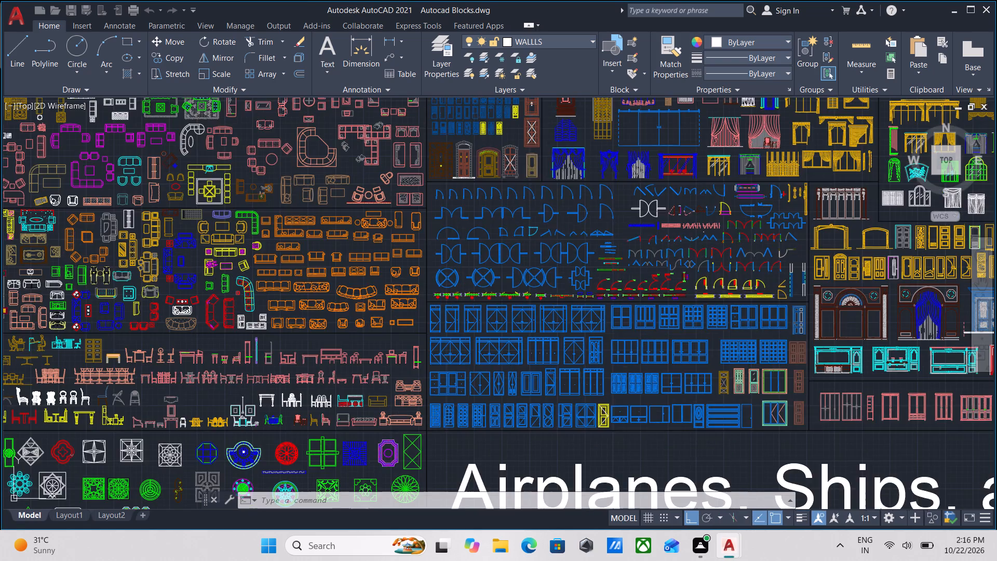
{"action": "scroll", "coordinate": [246, 304], "scroll_direction": "down", "scroll_amount": 1}
{"action": "scroll", "coordinate": [205, 255], "scroll_direction": "down", "scroll_amount": 1}
{"action": "left_click", "coordinate": [437, 285]}
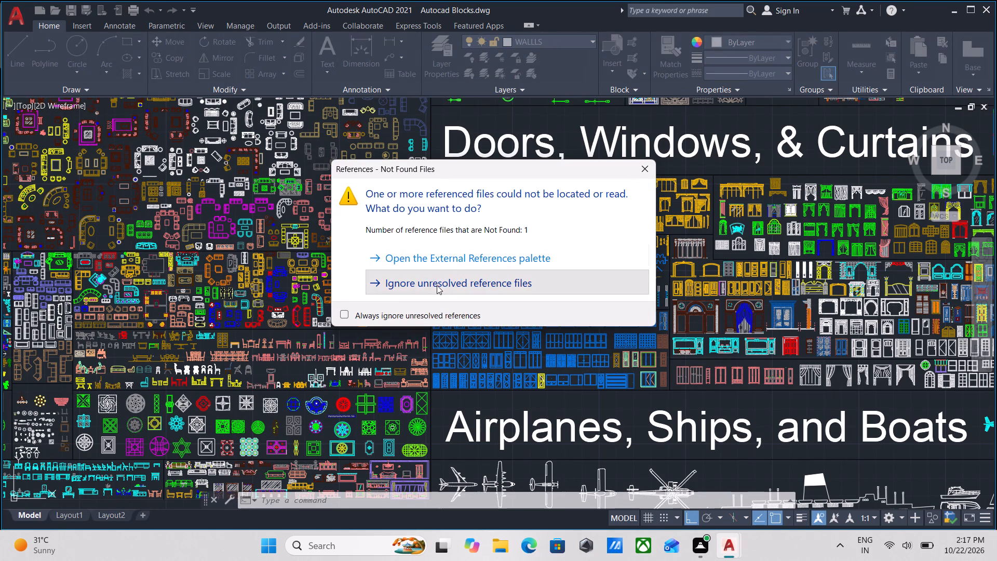
Survey the block library's furniture, symbol and door sections to locate furnishing blocks for the plan.
{"action": "scroll", "coordinate": [243, 335], "scroll_direction": "down", "scroll_amount": 1}
{"action": "middle_click_drag", "start_coordinate": [245, 335], "coordinate": [291, 360]}
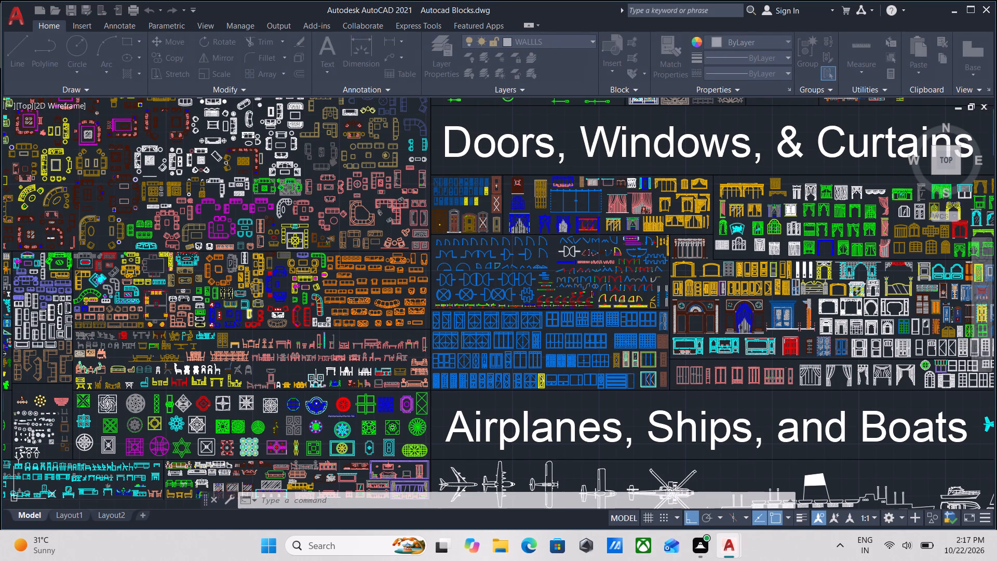
{"action": "scroll", "coordinate": [217, 270], "scroll_direction": "up", "scroll_amount": 1}
{"action": "scroll", "coordinate": [114, 286], "scroll_direction": "up", "scroll_amount": 2}
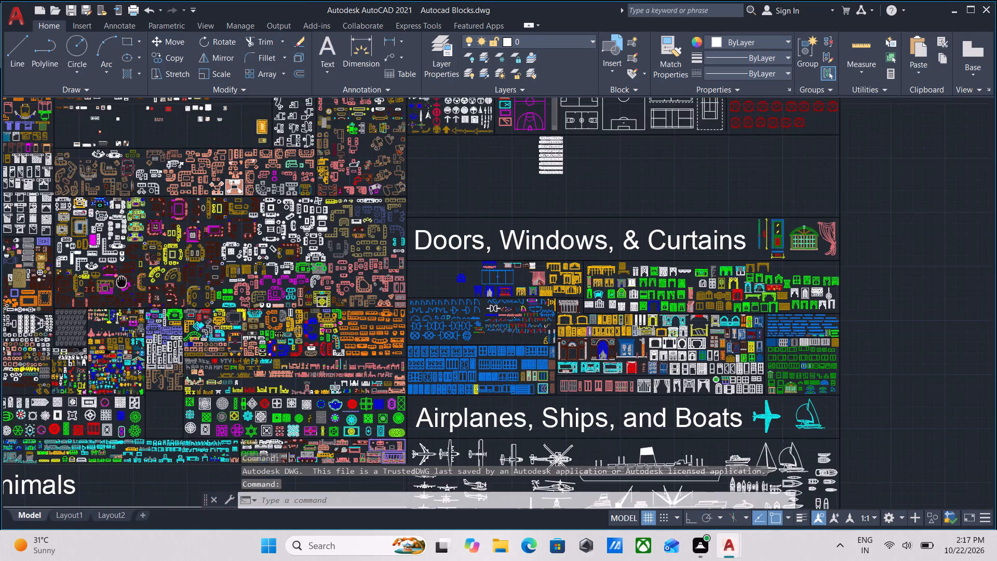
{"action": "scroll", "coordinate": [128, 277], "scroll_direction": "up", "scroll_amount": 2}
{"action": "scroll", "coordinate": [129, 276], "scroll_direction": "down", "scroll_amount": 2}
{"action": "middle_click_drag", "start_coordinate": [130, 276], "coordinate": [154, 283]}
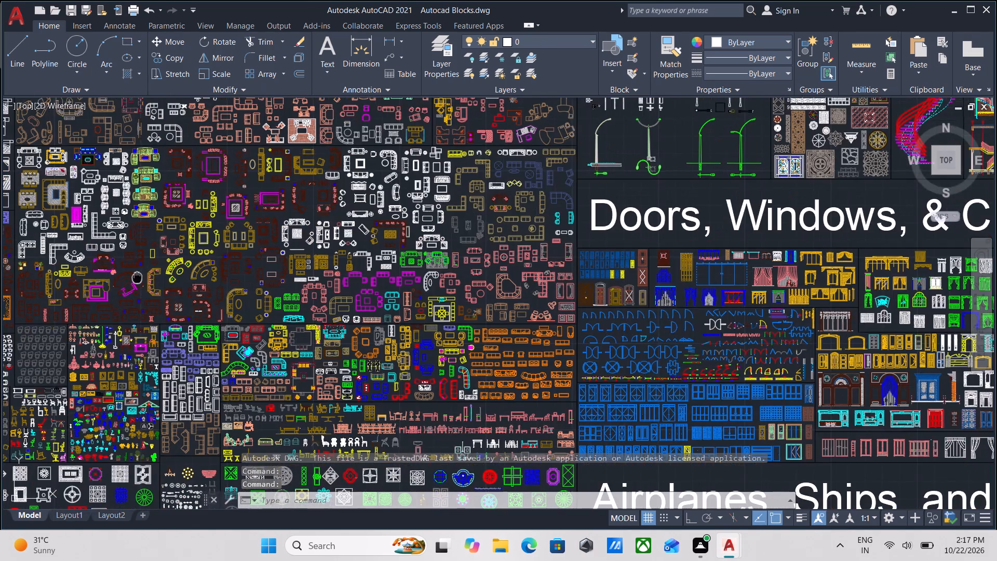
{"action": "middle_click_drag", "start_coordinate": [154, 283], "coordinate": [311, 416]}
{"action": "middle_click_drag", "start_coordinate": [326, 268], "coordinate": [318, 375]}
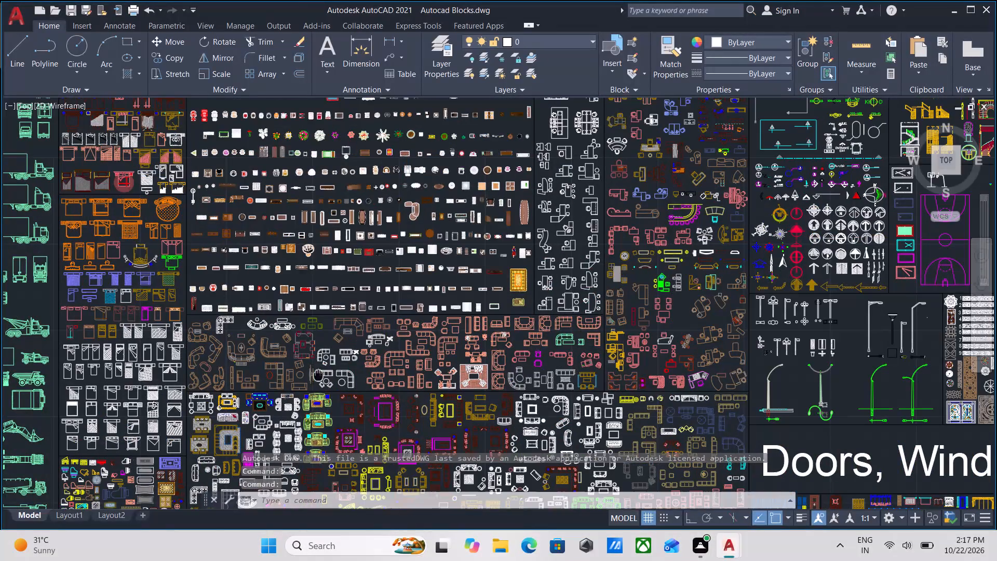
{"action": "middle_click_drag", "start_coordinate": [519, 234], "coordinate": [363, 247]}
{"action": "scroll", "coordinate": [482, 218], "scroll_direction": "up", "scroll_amount": 2}
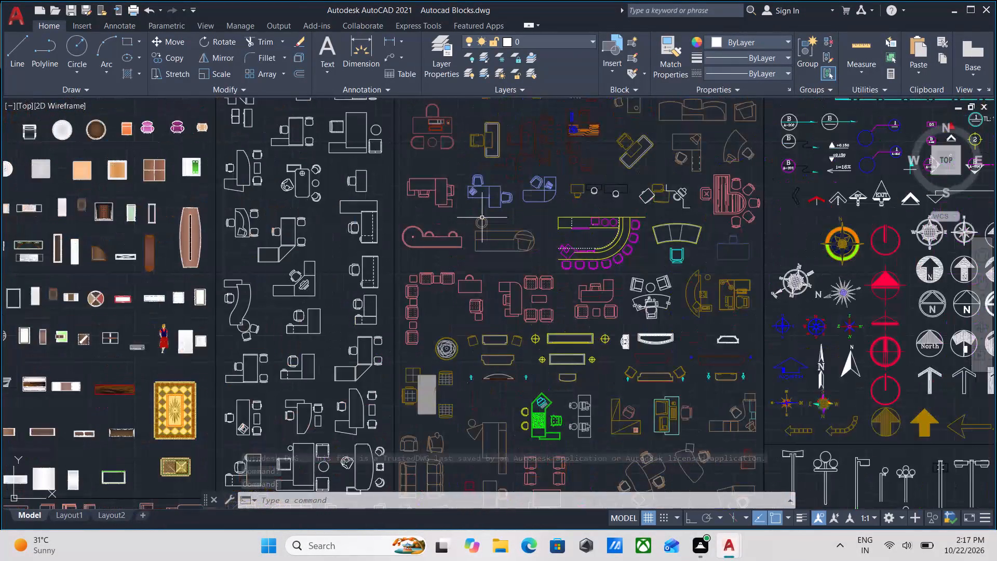
{"action": "scroll", "coordinate": [482, 218], "scroll_direction": "down", "scroll_amount": 3}
{"action": "middle_click_drag", "start_coordinate": [509, 225], "coordinate": [350, 286]}
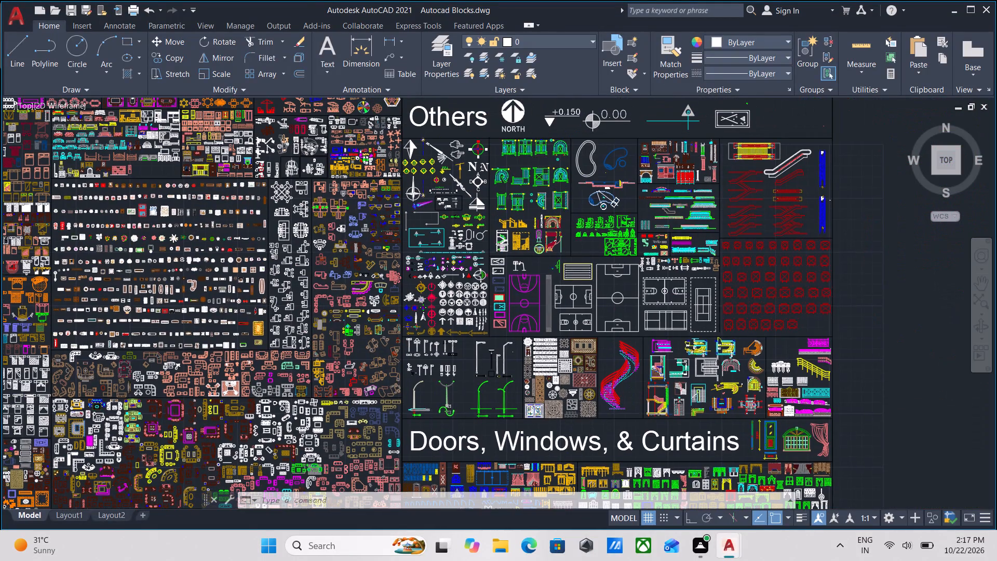
{"action": "middle_click_drag", "start_coordinate": [350, 286], "coordinate": [583, 252]}
Copy the orange double bed with pillows and two bedside tables from the bed blocks to the clipboard.
{"action": "scroll", "coordinate": [278, 257], "scroll_direction": "up", "scroll_amount": 3}
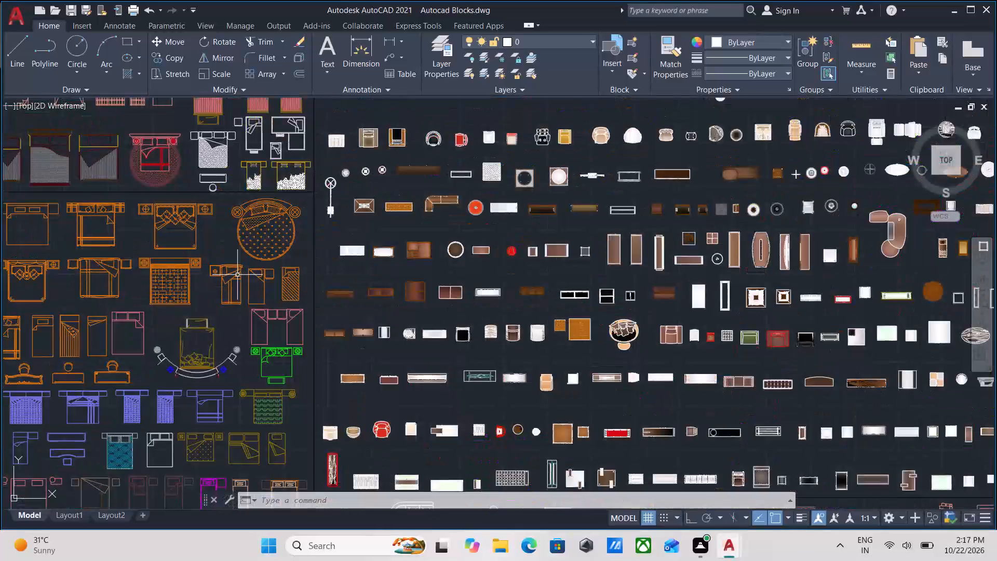
{"action": "scroll", "coordinate": [175, 265], "scroll_direction": "up", "scroll_amount": 1}
{"action": "middle_click_drag", "start_coordinate": [175, 265], "coordinate": [383, 230]}
{"action": "scroll", "coordinate": [268, 268], "scroll_direction": "up", "scroll_amount": 1}
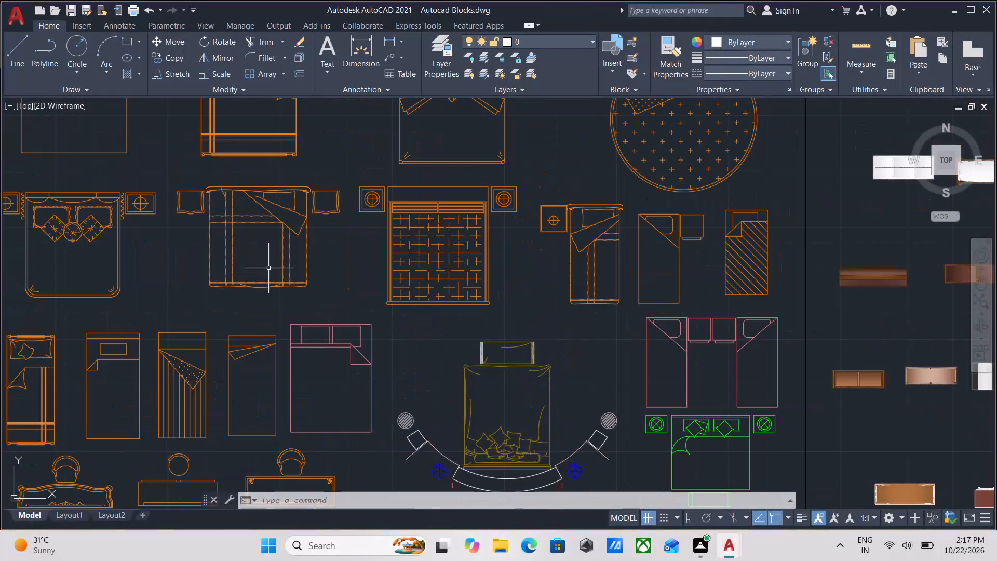
{"action": "middle_click_drag", "start_coordinate": [270, 268], "coordinate": [492, 273]}
{"action": "middle_click_drag", "start_coordinate": [365, 288], "coordinate": [367, 288]}
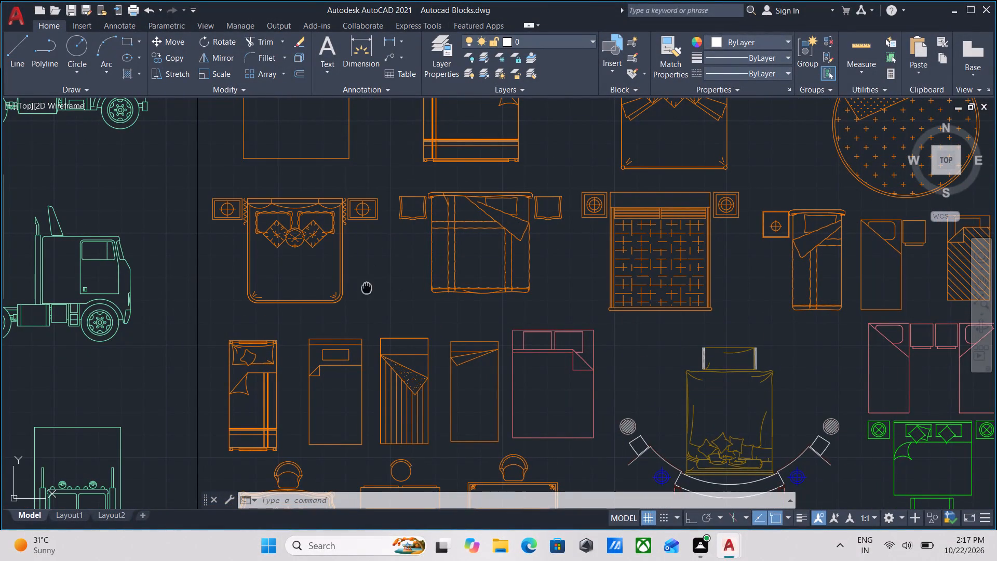
{"action": "middle_click_drag", "start_coordinate": [367, 288], "coordinate": [394, 298]}
{"action": "scroll", "coordinate": [396, 317], "scroll_direction": "down", "scroll_amount": 1}
{"action": "middle_click_drag", "start_coordinate": [396, 317], "coordinate": [402, 341]}
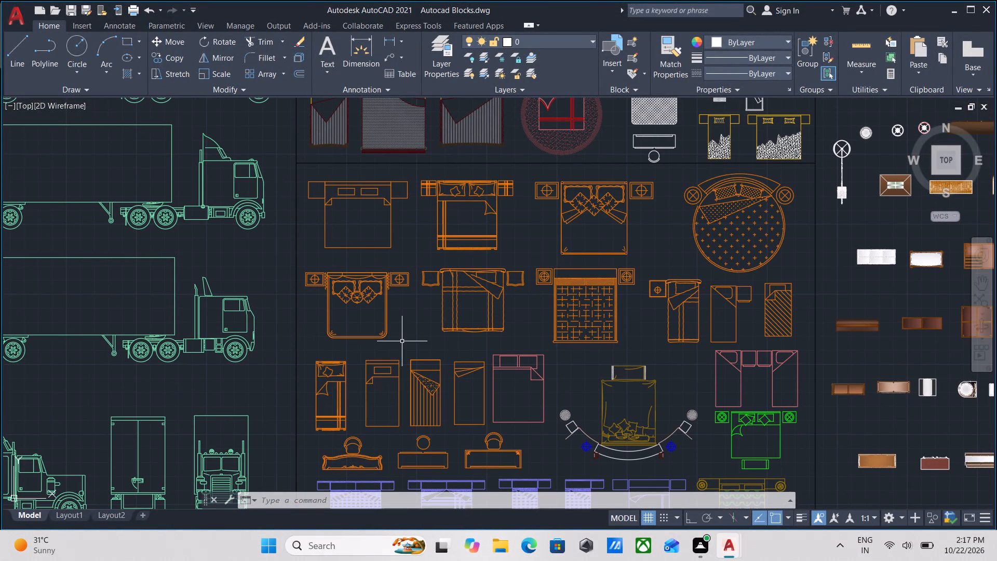
{"action": "left_click", "coordinate": [409, 338]}
{"action": "left_click", "coordinate": [366, 302]}
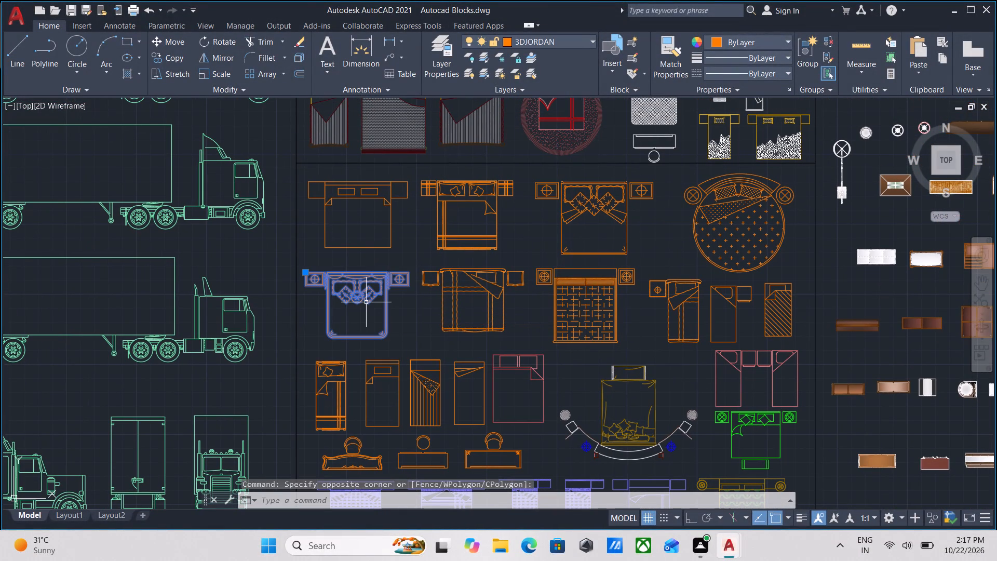
{"action": "key", "text": "ctrl+c"}
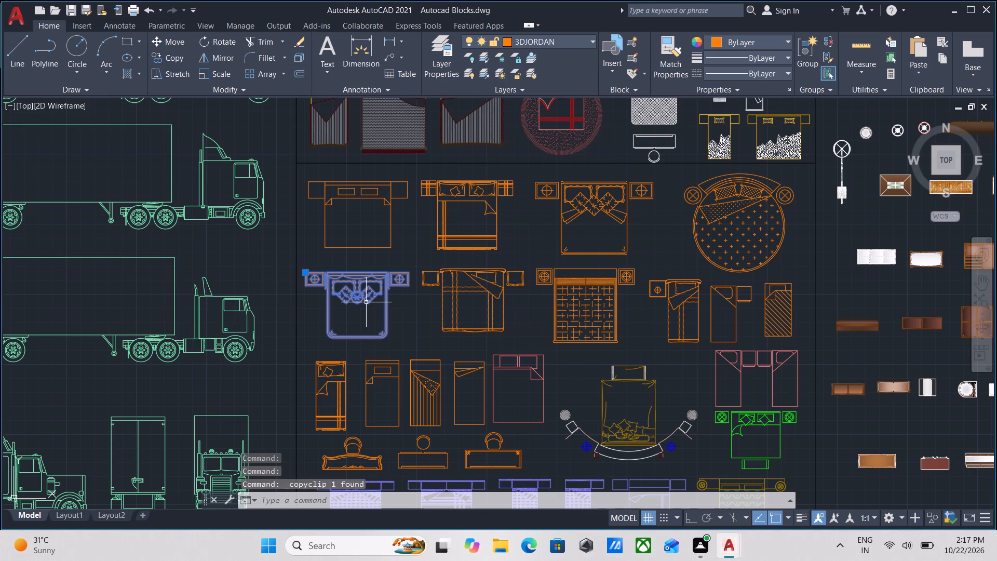
Look through the loose furniture, office, electronics and outdoor block sections for further pieces for the plan.
{"action": "scroll", "coordinate": [397, 297], "scroll_direction": "down", "scroll_amount": 2}
{"action": "middle_click_drag", "start_coordinate": [559, 276], "coordinate": [268, 355]}
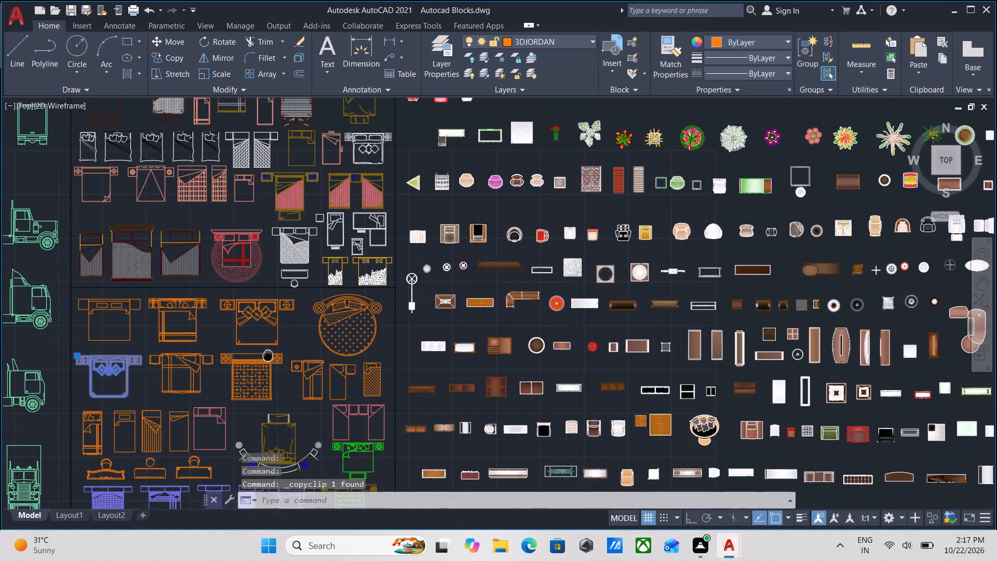
{"action": "middle_click_drag", "start_coordinate": [473, 250], "coordinate": [125, 389]}
{"action": "scroll", "coordinate": [357, 269], "scroll_direction": "down", "scroll_amount": 1}
{"action": "middle_click_drag", "start_coordinate": [357, 269], "coordinate": [342, 296]}
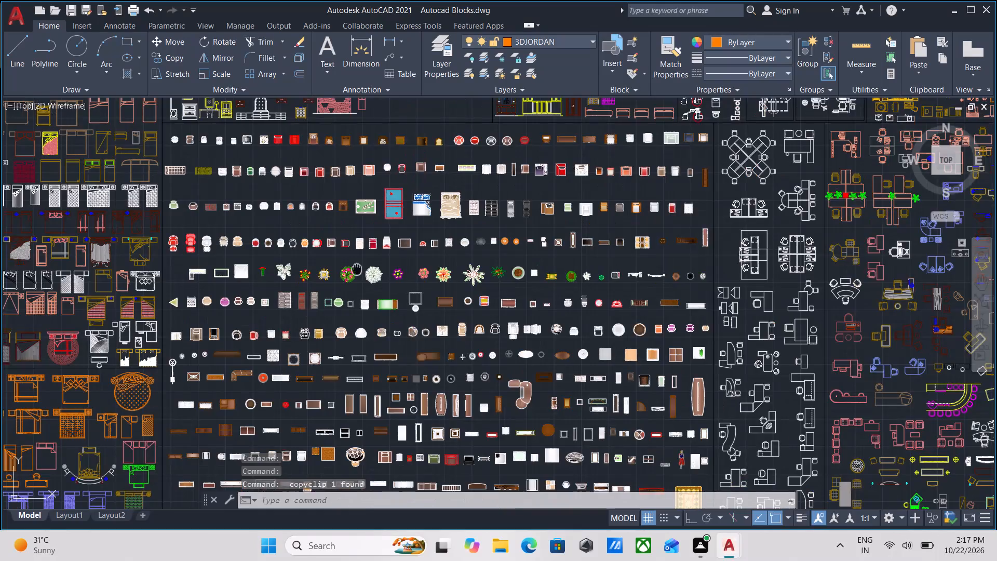
{"action": "middle_click_drag", "start_coordinate": [342, 296], "coordinate": [330, 312]}
{"action": "scroll", "coordinate": [521, 225], "scroll_direction": "down", "scroll_amount": 1}
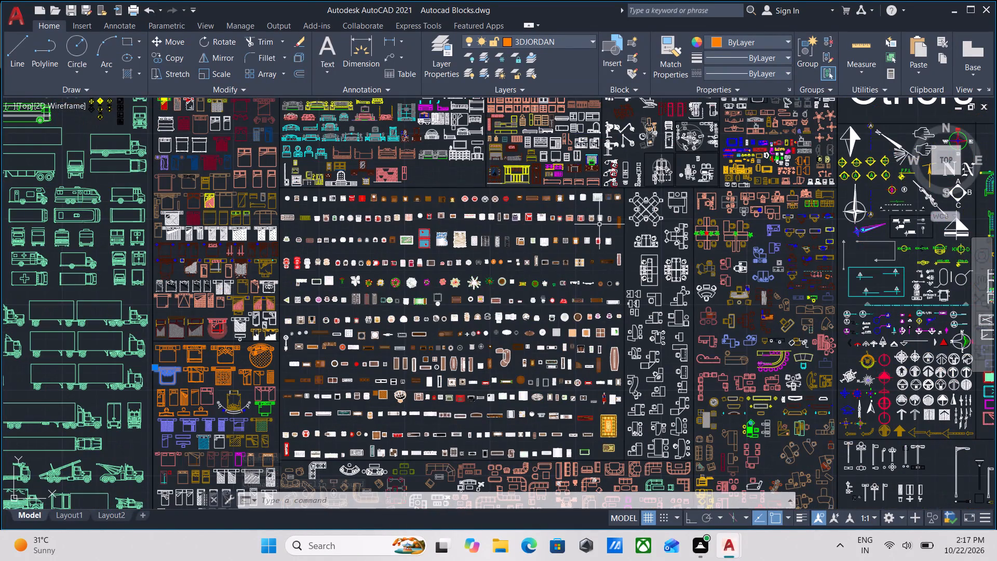
{"action": "middle_click_drag", "start_coordinate": [601, 224], "coordinate": [484, 308]}
{"action": "scroll", "coordinate": [631, 230], "scroll_direction": "up", "scroll_amount": 3}
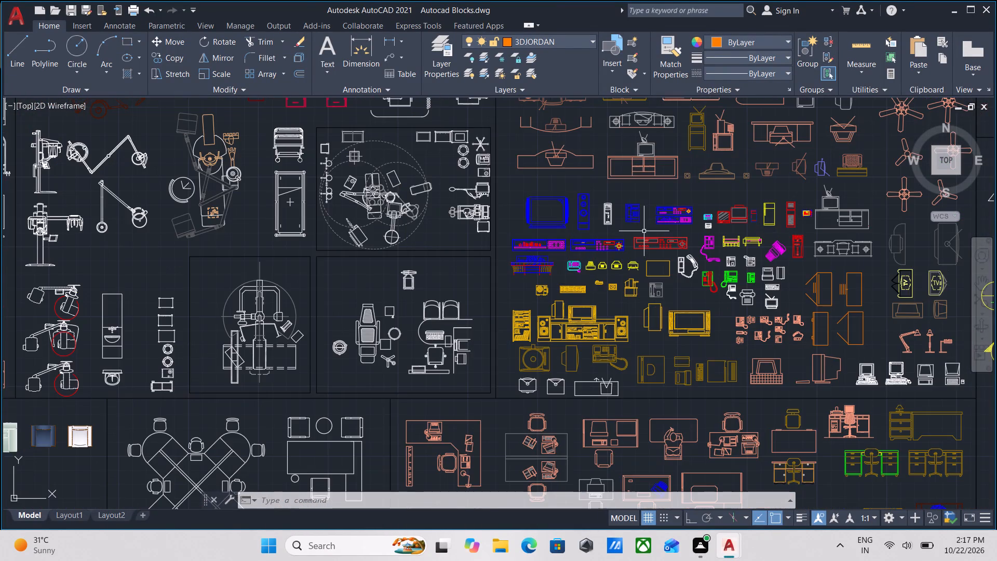
{"action": "scroll", "coordinate": [639, 215], "scroll_direction": "down", "scroll_amount": 2}
{"action": "middle_click_drag", "start_coordinate": [638, 211], "coordinate": [597, 355]}
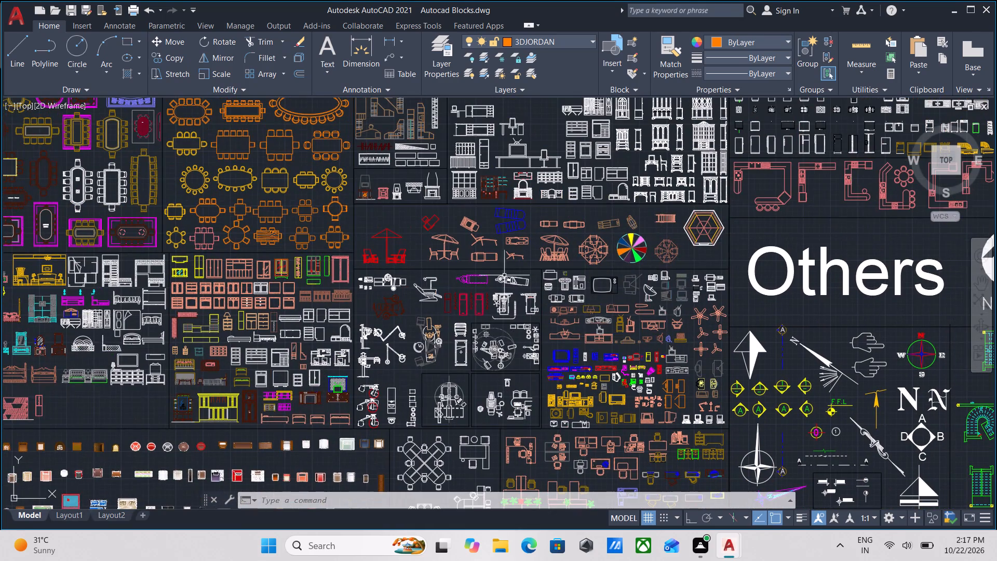
{"action": "scroll", "coordinate": [335, 286], "scroll_direction": "up", "scroll_amount": 2}
{"action": "scroll", "coordinate": [330, 287], "scroll_direction": "down", "scroll_amount": 2}
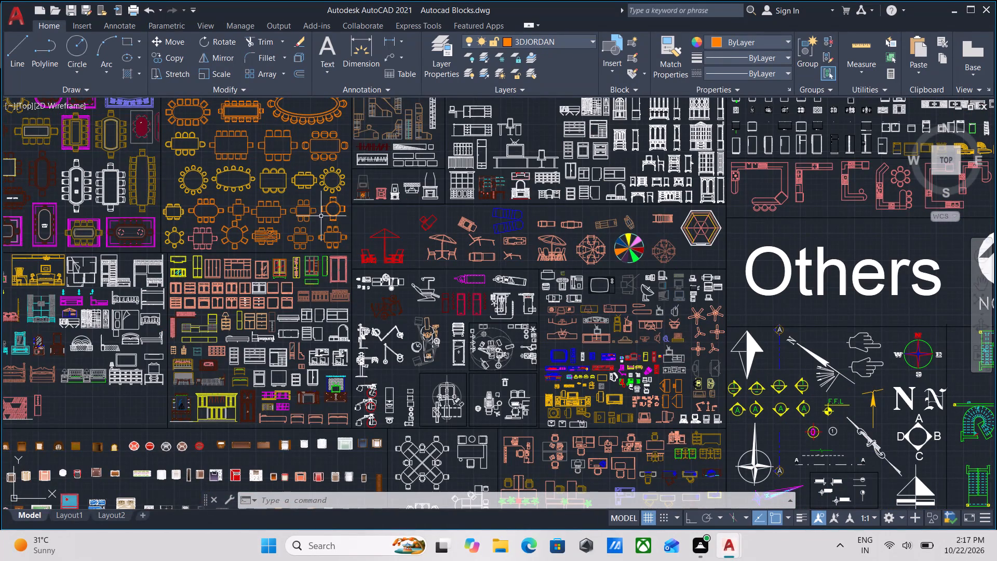
Add the L-shaped kitchen counter with hob and double sink to the selection and copy it together with the bed.
{"action": "middle_click_drag", "start_coordinate": [562, 209], "coordinate": [402, 257]}
{"action": "scroll", "coordinate": [746, 217], "scroll_direction": "up", "scroll_amount": 1}
{"action": "middle_click_drag", "start_coordinate": [748, 219], "coordinate": [422, 236]}
{"action": "scroll", "coordinate": [617, 306], "scroll_direction": "up", "scroll_amount": 2}
{"action": "scroll", "coordinate": [617, 306], "scroll_direction": "down", "scroll_amount": 2}
{"action": "middle_click_drag", "start_coordinate": [617, 306], "coordinate": [612, 317]}
{"action": "scroll", "coordinate": [611, 317], "scroll_direction": "up", "scroll_amount": 3}
{"action": "left_click", "coordinate": [604, 310]}
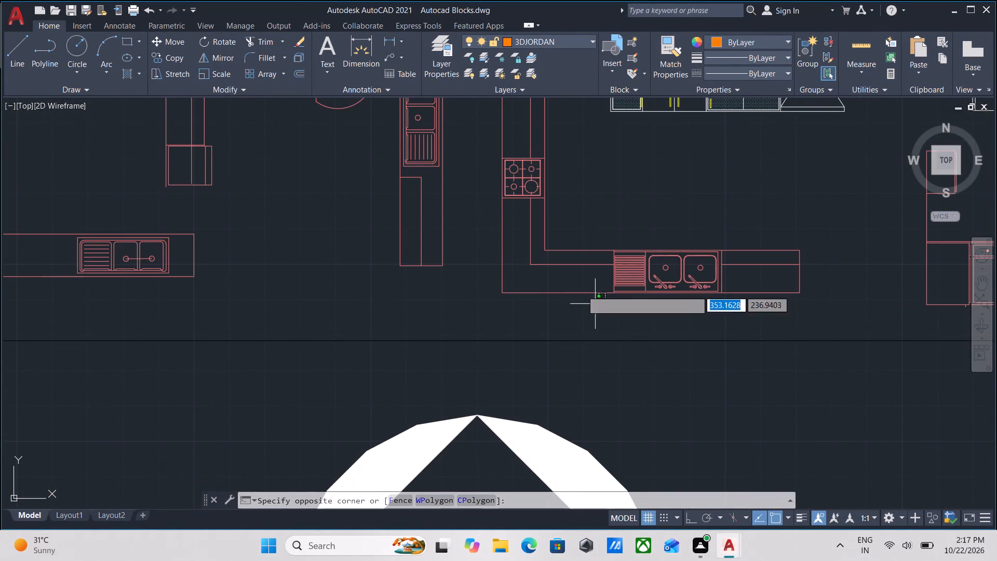
{"action": "left_click", "coordinate": [564, 270]}
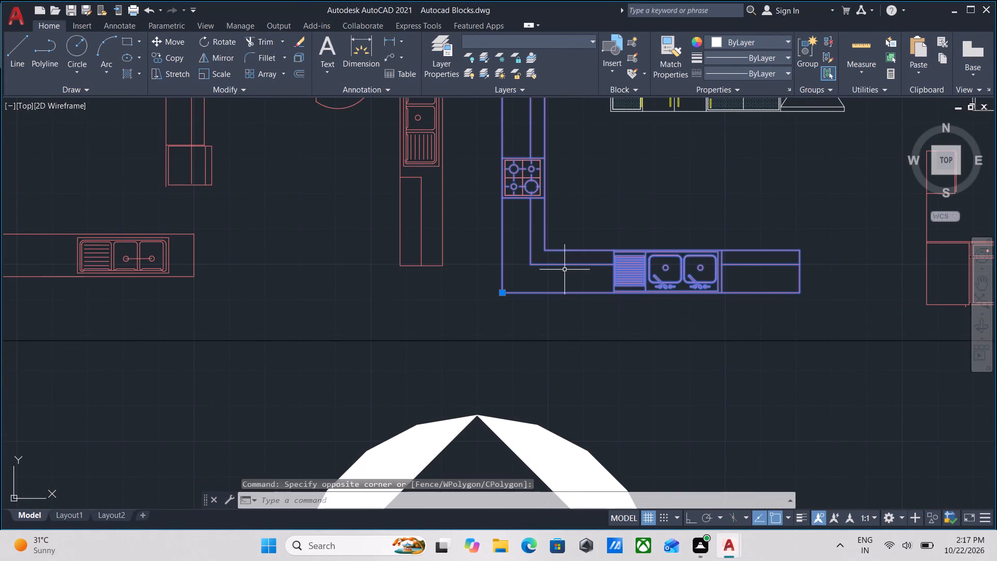
{"action": "key", "text": "ctrl+c"}
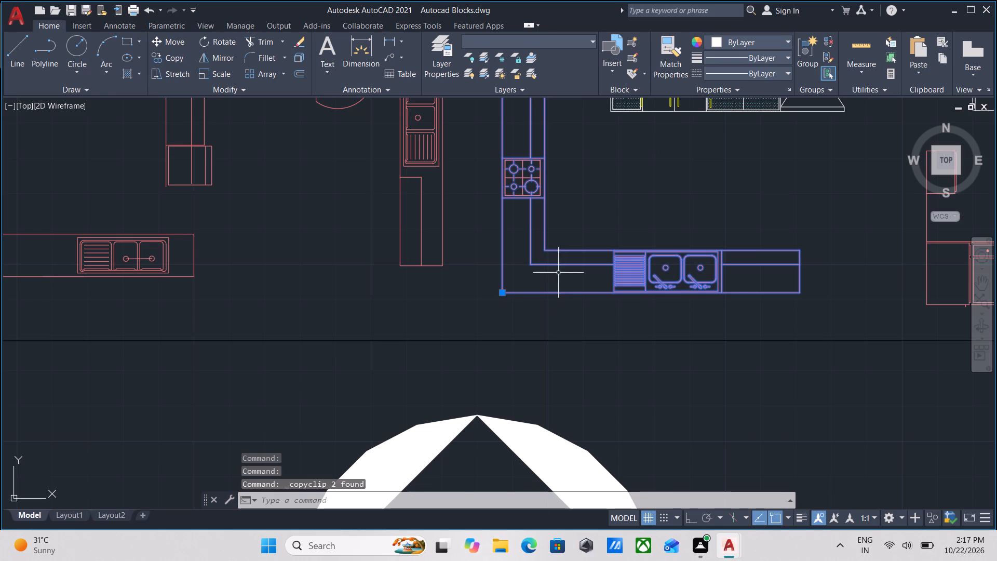
Survey the kitchen and bath, dining, electronics and office block sections to locate the living-room seating blocks.
{"action": "scroll", "coordinate": [476, 310], "scroll_direction": "down", "scroll_amount": 5}
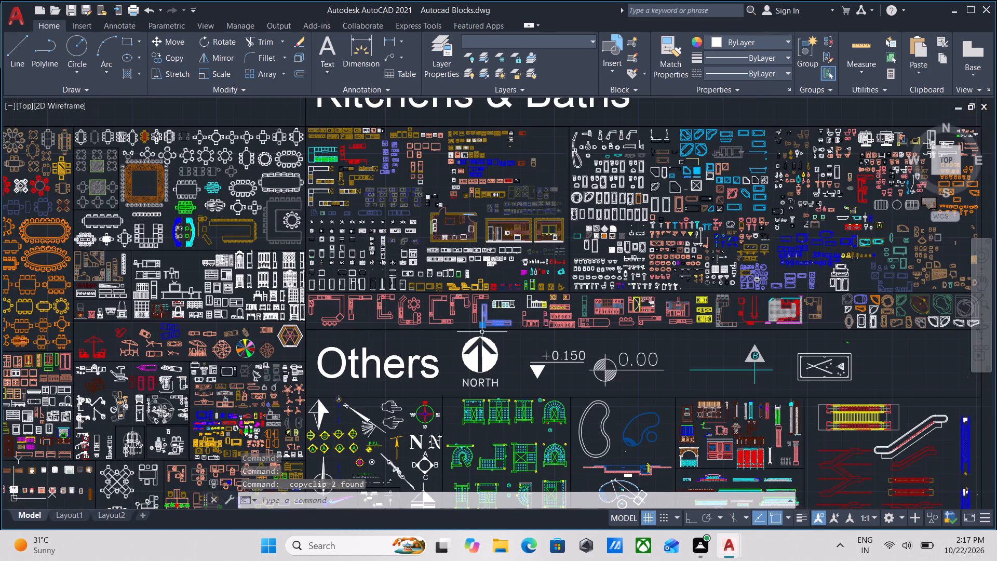
{"action": "middle_click_drag", "start_coordinate": [482, 332], "coordinate": [475, 232]}
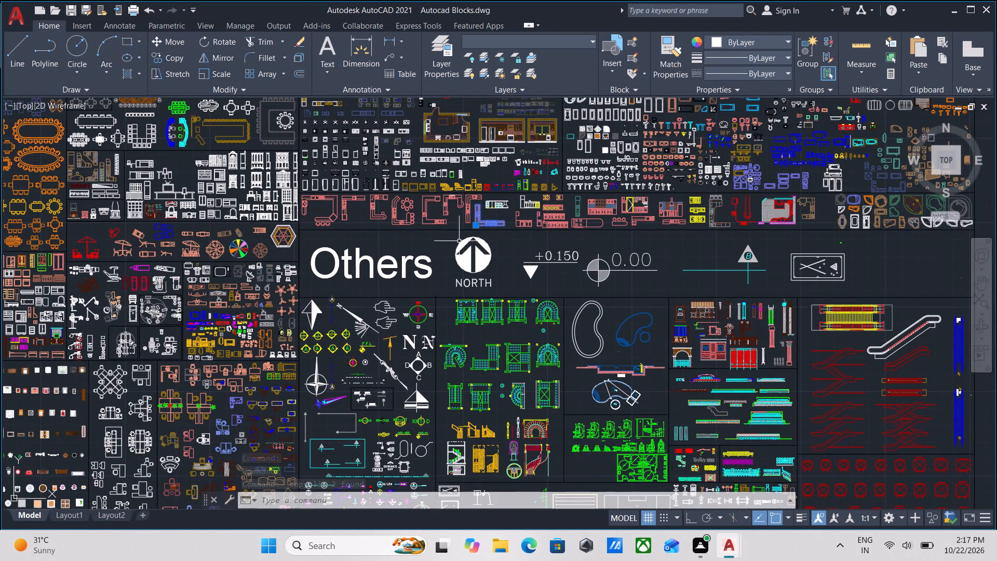
{"action": "middle_click_drag", "start_coordinate": [437, 250], "coordinate": [492, 352]}
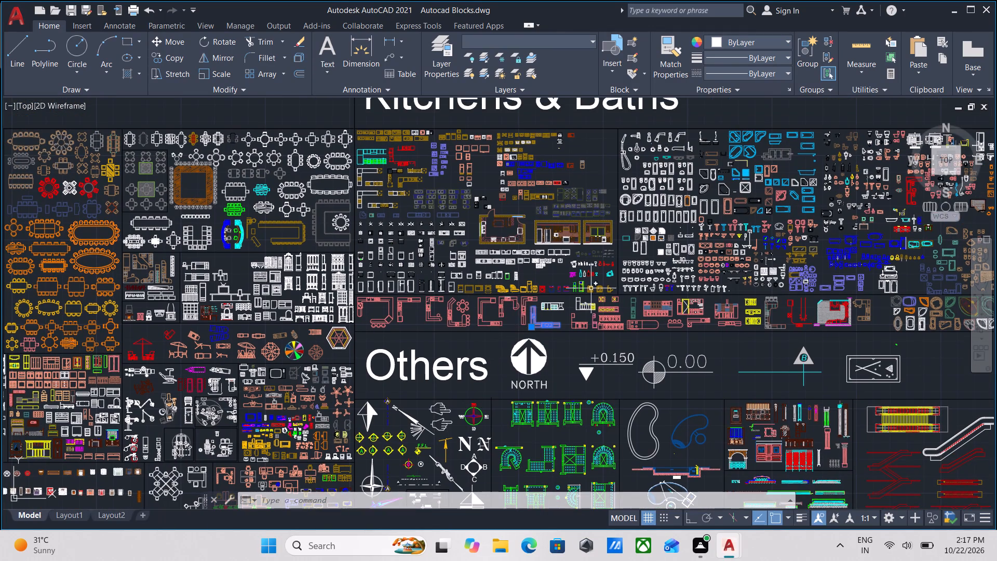
{"action": "scroll", "coordinate": [591, 288], "scroll_direction": "up", "scroll_amount": 2}
{"action": "scroll", "coordinate": [392, 239], "scroll_direction": "down", "scroll_amount": 1}
{"action": "middle_click_drag", "start_coordinate": [392, 239], "coordinate": [626, 247]}
{"action": "scroll", "coordinate": [341, 310], "scroll_direction": "down", "scroll_amount": 1}
{"action": "middle_click_drag", "start_coordinate": [341, 304], "coordinate": [341, 292]}
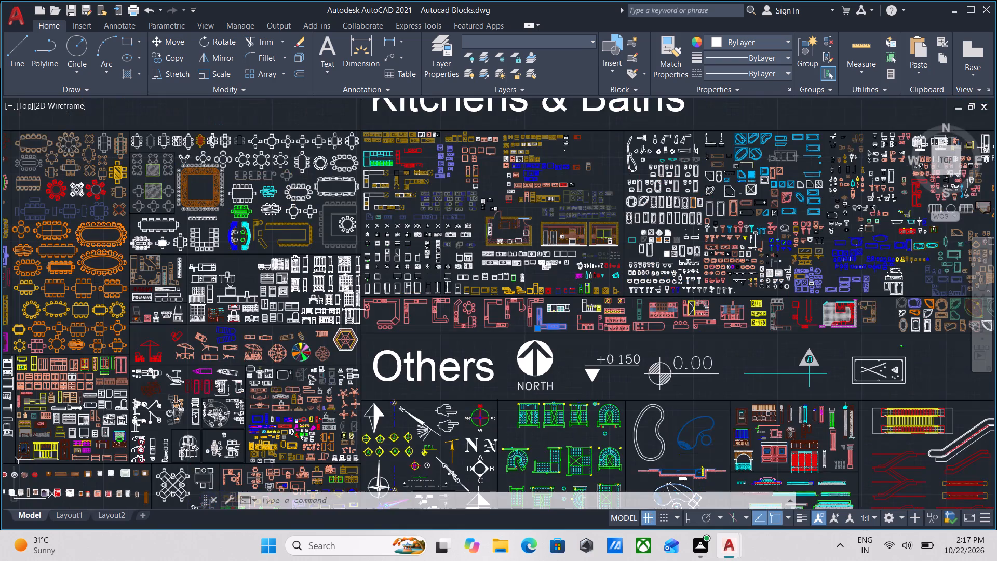
{"action": "middle_click_drag", "start_coordinate": [341, 292], "coordinate": [348, 205]}
{"action": "middle_click_drag", "start_coordinate": [274, 395], "coordinate": [288, 335]}
{"action": "scroll", "coordinate": [288, 309], "scroll_direction": "up", "scroll_amount": 2}
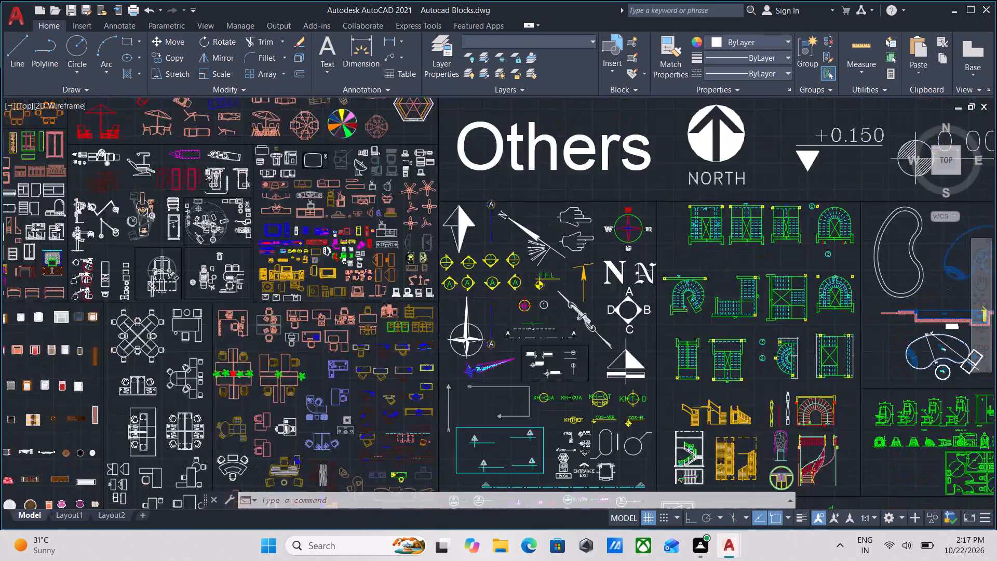
{"action": "scroll", "coordinate": [288, 309], "scroll_direction": "down", "scroll_amount": 2}
{"action": "middle_click_drag", "start_coordinate": [297, 371], "coordinate": [410, 234]}
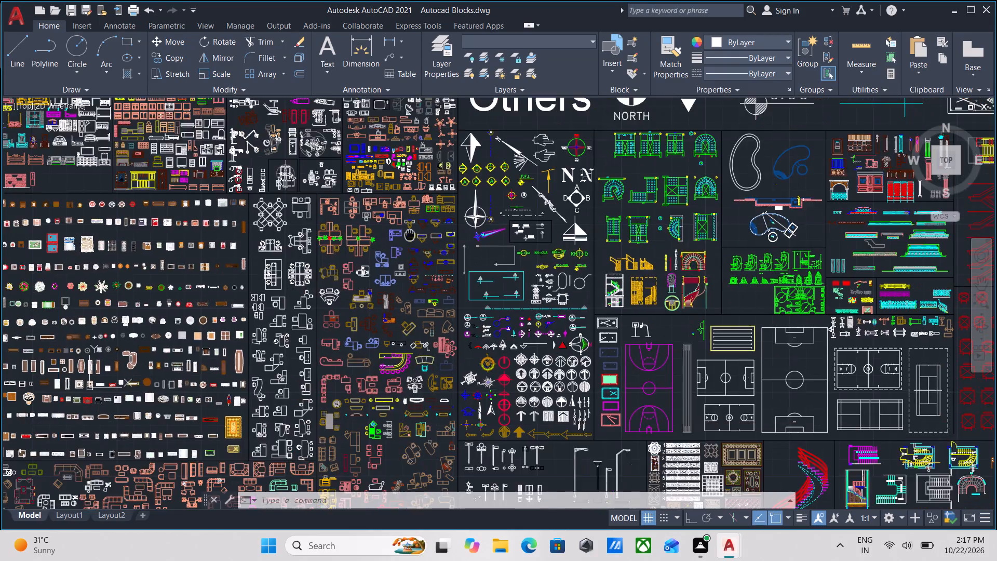
{"action": "scroll", "coordinate": [301, 384], "scroll_direction": "up", "scroll_amount": 3}
{"action": "scroll", "coordinate": [301, 384], "scroll_direction": "down", "scroll_amount": 2}
{"action": "middle_click_drag", "start_coordinate": [301, 384], "coordinate": [393, 281]}
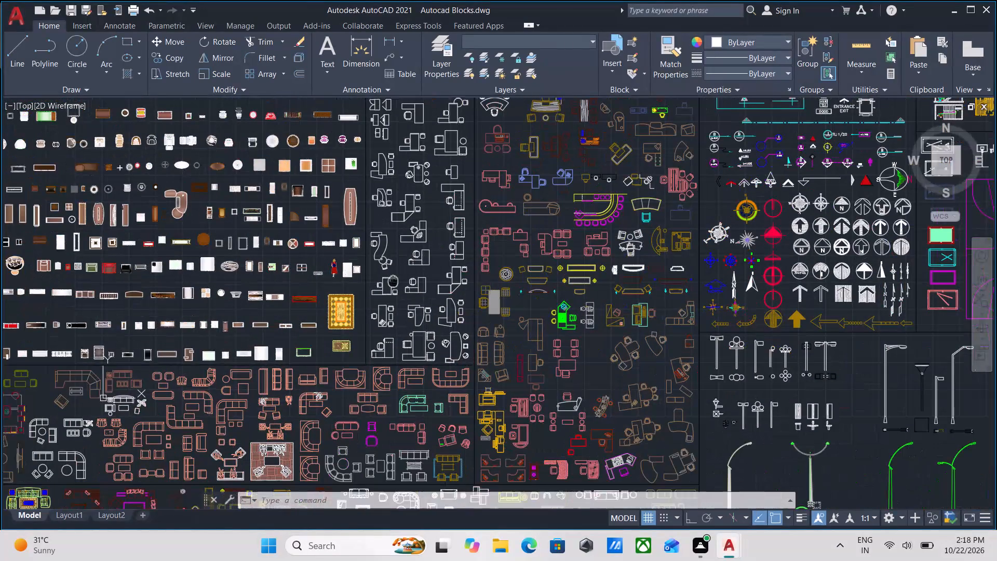
{"action": "scroll", "coordinate": [312, 363], "scroll_direction": "up", "scroll_amount": 2}
{"action": "scroll", "coordinate": [321, 366], "scroll_direction": "down", "scroll_amount": 2}
{"action": "middle_click_drag", "start_coordinate": [321, 366], "coordinate": [389, 283]}
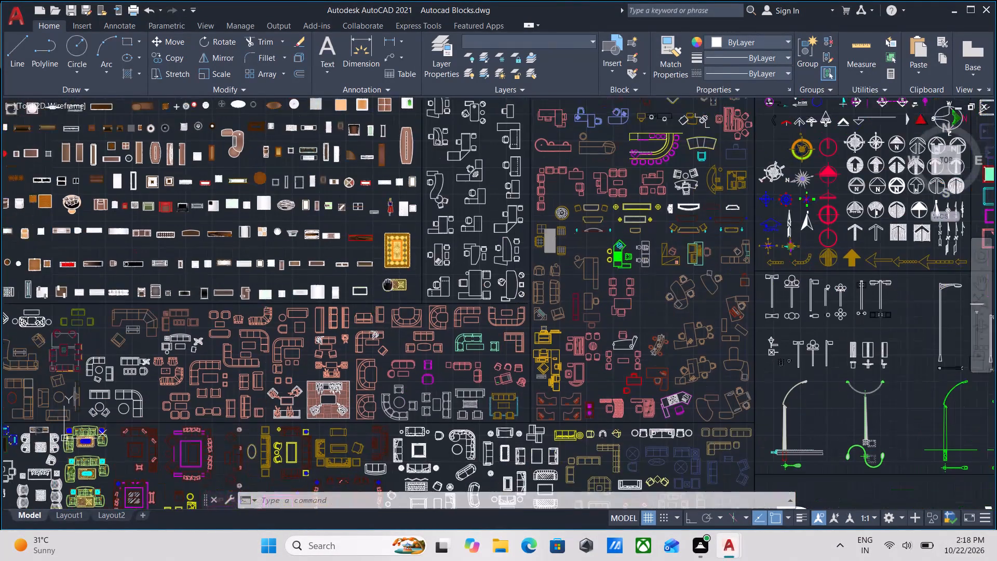
Examine the sofa sets and seating arrangements to compare candidates for the plan's hall.
{"action": "scroll", "coordinate": [352, 398], "scroll_direction": "up", "scroll_amount": 3}
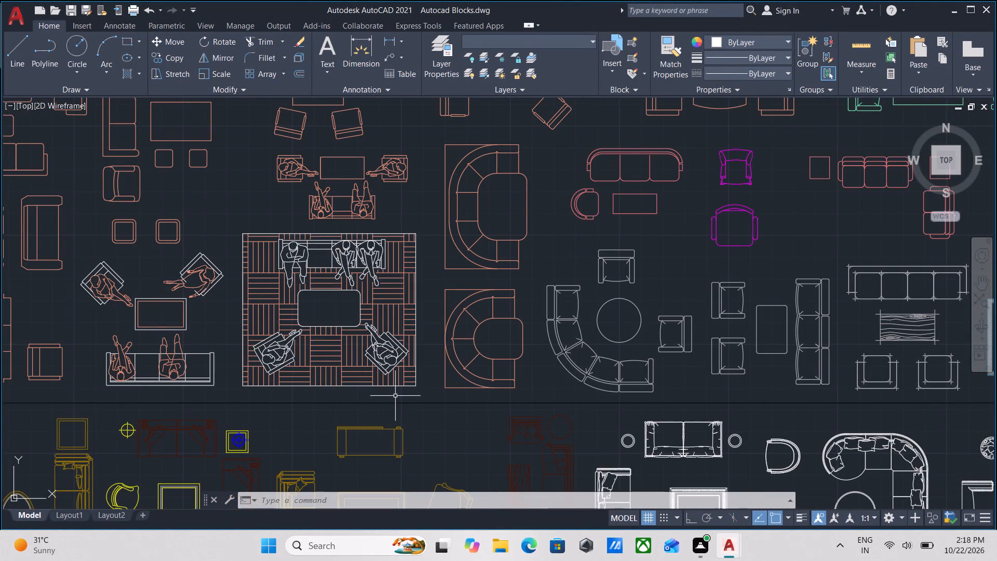
{"action": "middle_click_drag", "start_coordinate": [415, 390], "coordinate": [528, 365]}
{"action": "middle_click_drag", "start_coordinate": [286, 369], "coordinate": [317, 369]}
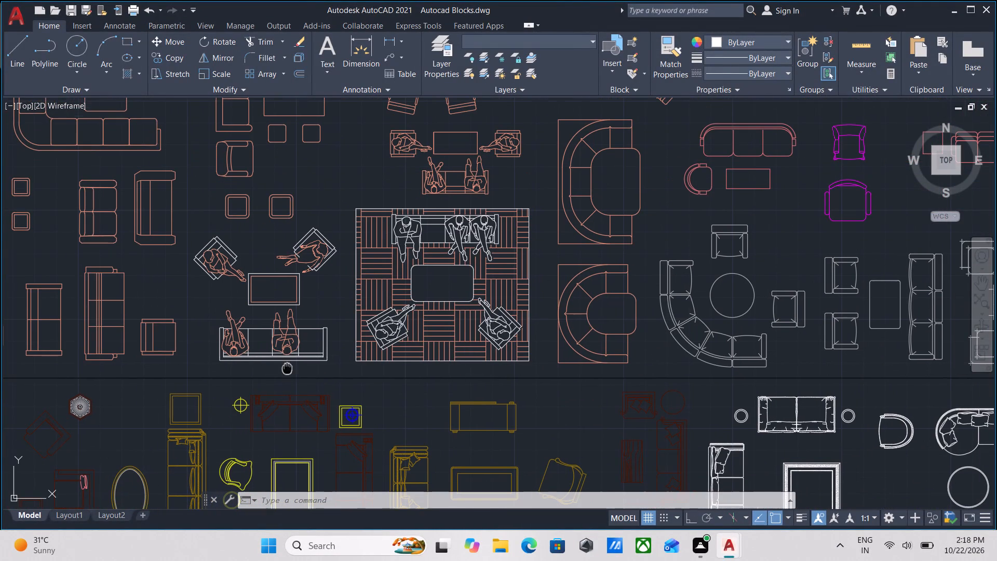
{"action": "middle_click_drag", "start_coordinate": [317, 369], "coordinate": [359, 377]}
{"action": "scroll", "coordinate": [388, 358], "scroll_direction": "down", "scroll_amount": 1}
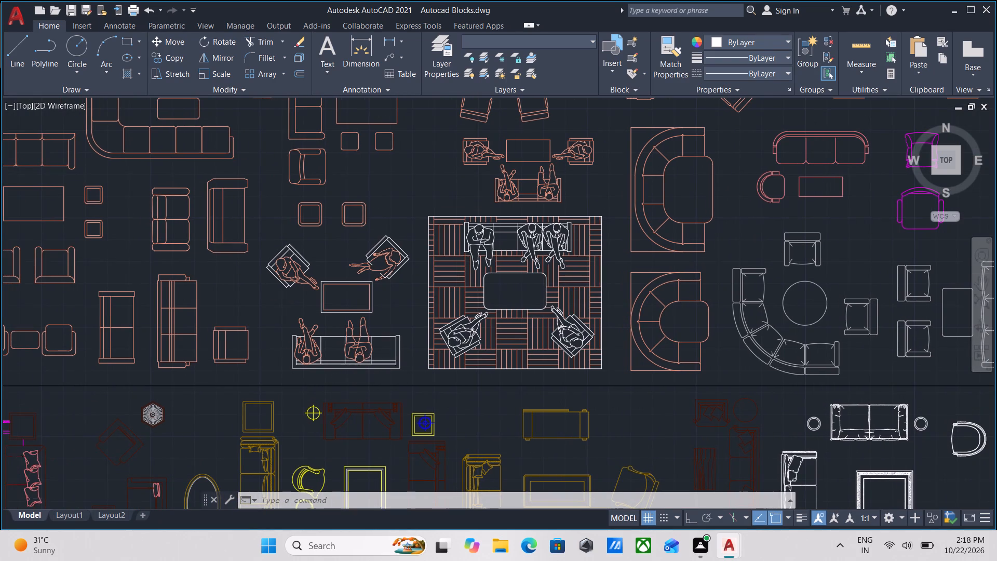
{"action": "middle_click_drag", "start_coordinate": [388, 358], "coordinate": [389, 337]}
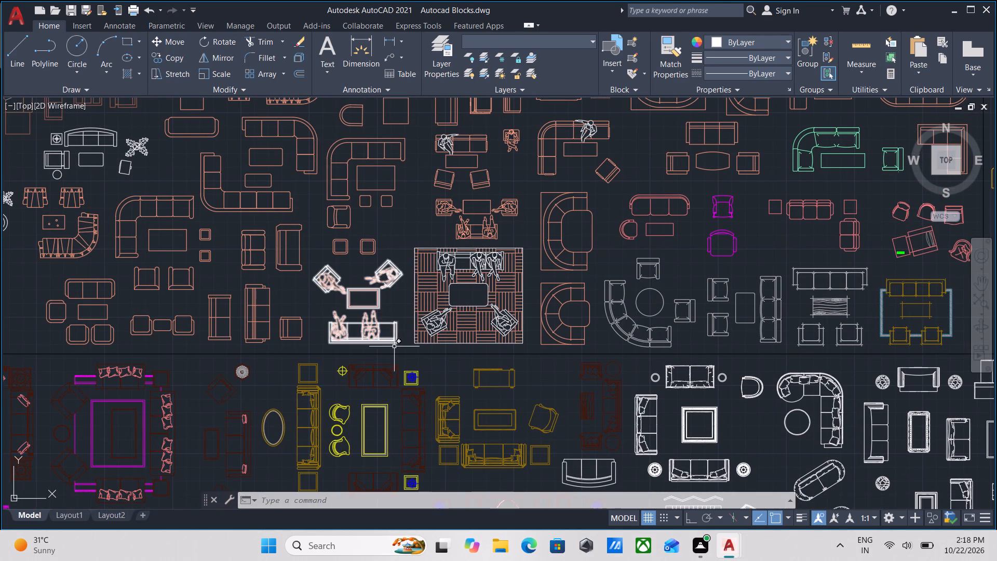
{"action": "scroll", "coordinate": [413, 349], "scroll_direction": "up", "scroll_amount": 1}
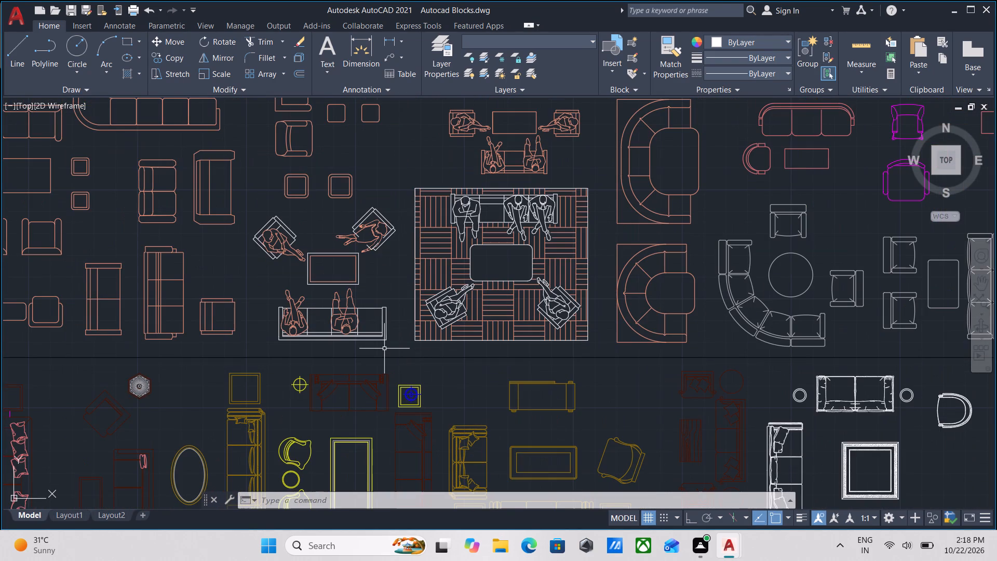
{"action": "scroll", "coordinate": [384, 349], "scroll_direction": "down", "scroll_amount": 1}
{"action": "middle_click_drag", "start_coordinate": [384, 349], "coordinate": [407, 329]}
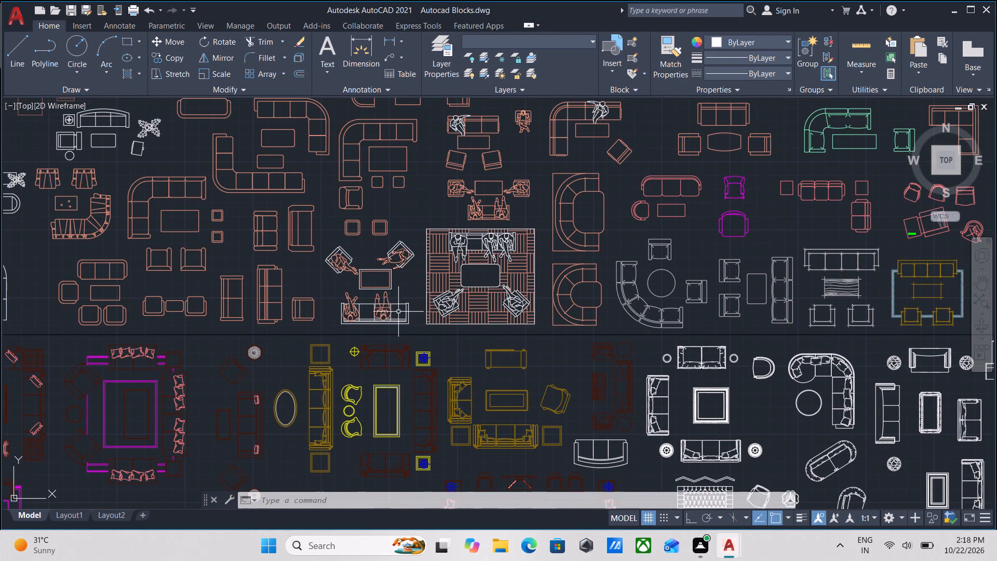
{"action": "scroll", "coordinate": [396, 312], "scroll_direction": "up", "scroll_amount": 1}
{"action": "middle_click_drag", "start_coordinate": [544, 363], "coordinate": [327, 260]}
{"action": "scroll", "coordinate": [547, 317], "scroll_direction": "down", "scroll_amount": 1}
{"action": "middle_click_drag", "start_coordinate": [547, 317], "coordinate": [455, 305]}
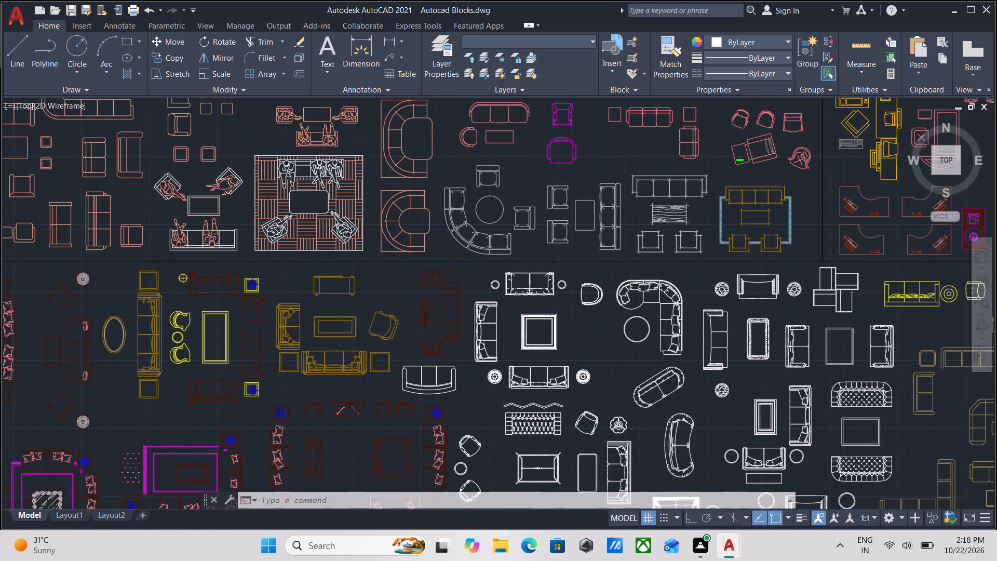
{"action": "middle_click_drag", "start_coordinate": [455, 305], "coordinate": [570, 335]}
{"action": "scroll", "coordinate": [494, 284], "scroll_direction": "up", "scroll_amount": 3}
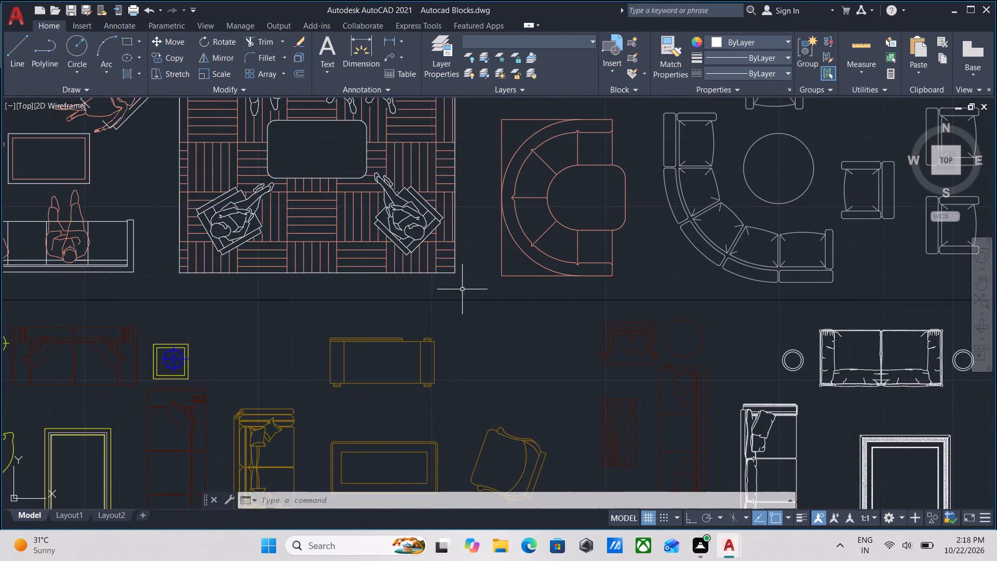
Add the patterned-rug seating group and the adjacent sofa set with two angled armchairs to the selection and copy all selected blocks.
{"action": "left_click", "coordinate": [457, 288]}
{"action": "left_click", "coordinate": [420, 247]}
{"action": "scroll", "coordinate": [420, 247], "scroll_direction": "down", "scroll_amount": 2}
{"action": "middle_click_drag", "start_coordinate": [420, 247], "coordinate": [606, 327]}
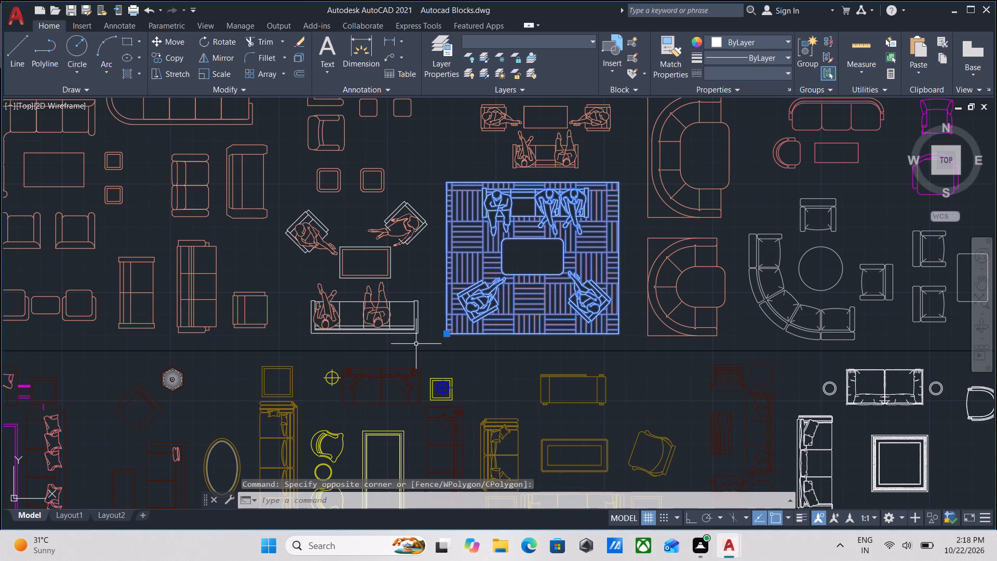
{"action": "left_click", "coordinate": [416, 344]}
{"action": "left_click", "coordinate": [397, 326]}
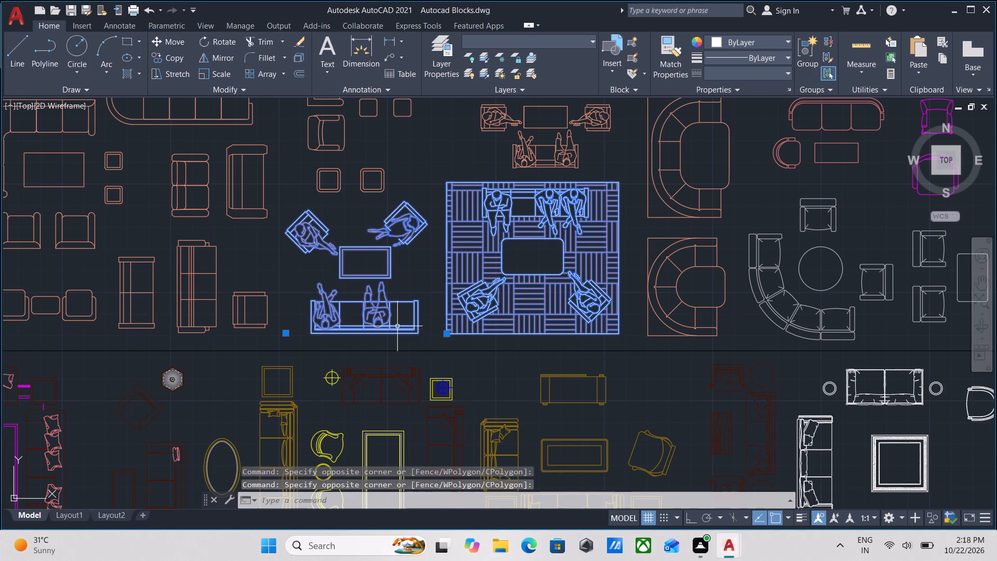
{"action": "key", "text": "ctrl+c"}
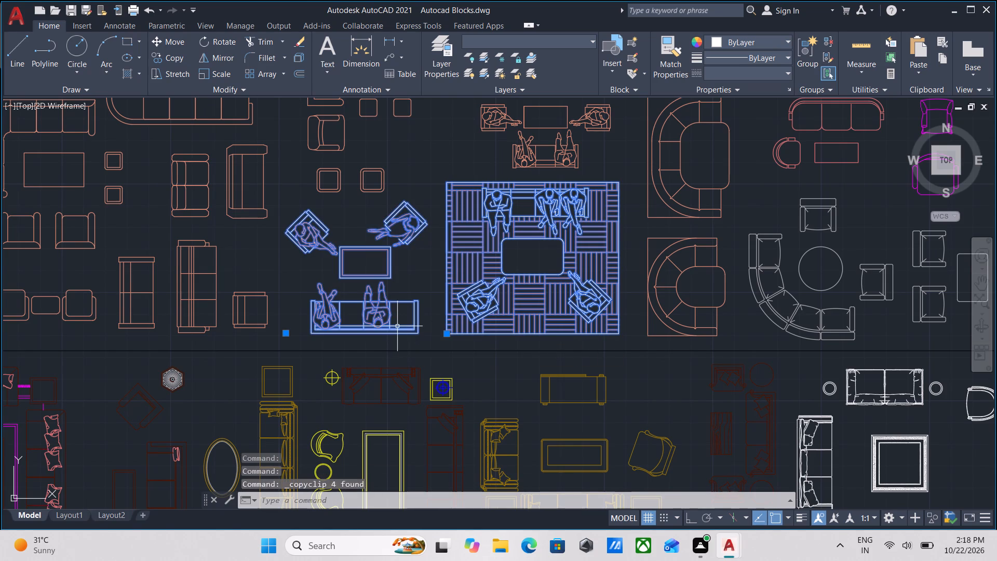
Examine the remaining sofa and living-room seating sets below the selected blocks for further furniture candidates.
{"action": "scroll", "coordinate": [566, 250], "scroll_direction": "down", "scroll_amount": 2}
{"action": "middle_click_drag", "start_coordinate": [566, 250], "coordinate": [395, 268]}
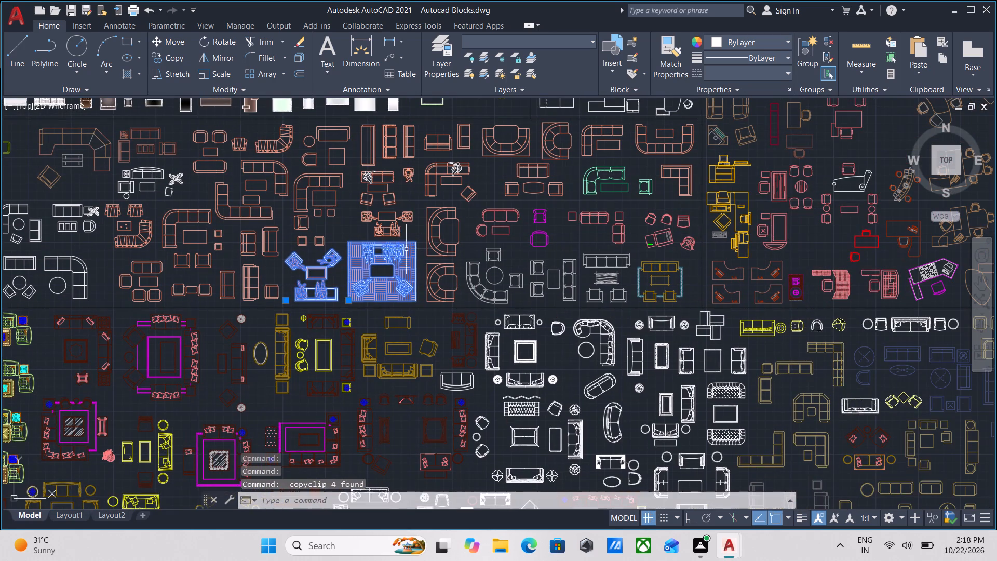
{"action": "scroll", "coordinate": [525, 236], "scroll_direction": "down", "scroll_amount": 1}
{"action": "middle_click_drag", "start_coordinate": [525, 236], "coordinate": [487, 164]}
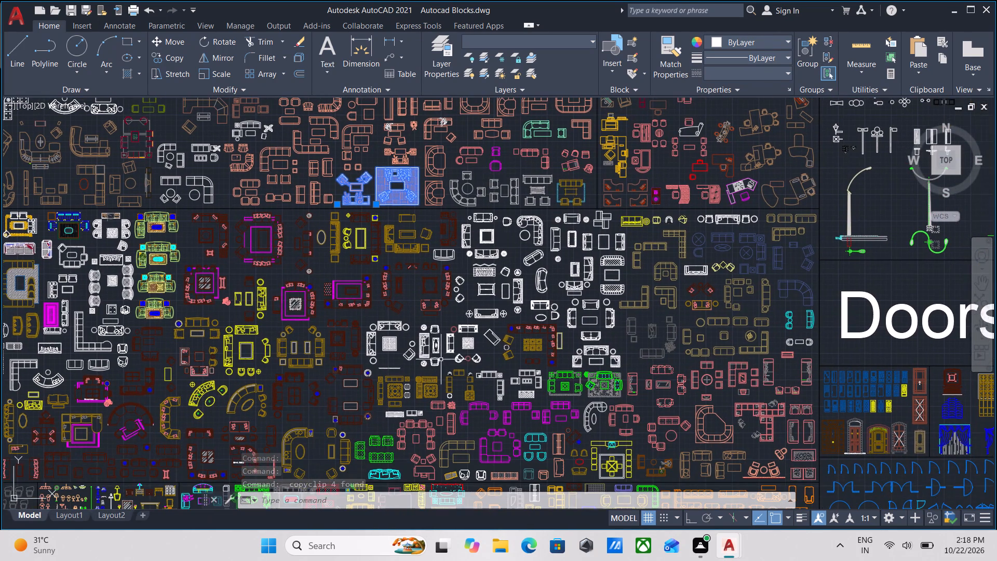
{"action": "scroll", "coordinate": [440, 358], "scroll_direction": "up", "scroll_amount": 2}
{"action": "middle_click_drag", "start_coordinate": [425, 317], "coordinate": [434, 211]}
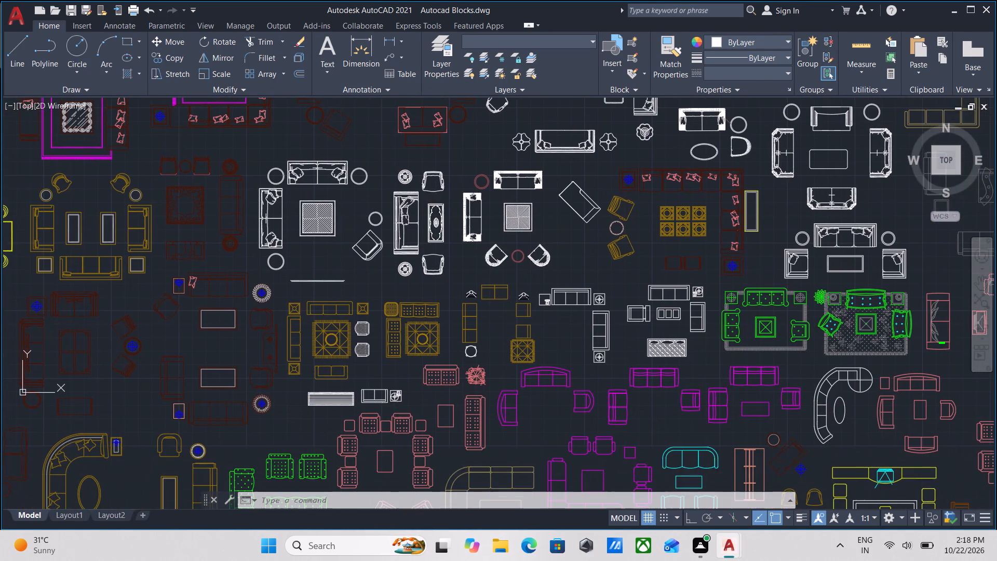
{"action": "scroll", "coordinate": [429, 219], "scroll_direction": "down", "scroll_amount": 2}
{"action": "middle_click_drag", "start_coordinate": [440, 268], "coordinate": [453, 244]}
{"action": "scroll", "coordinate": [400, 277], "scroll_direction": "up", "scroll_amount": 1}
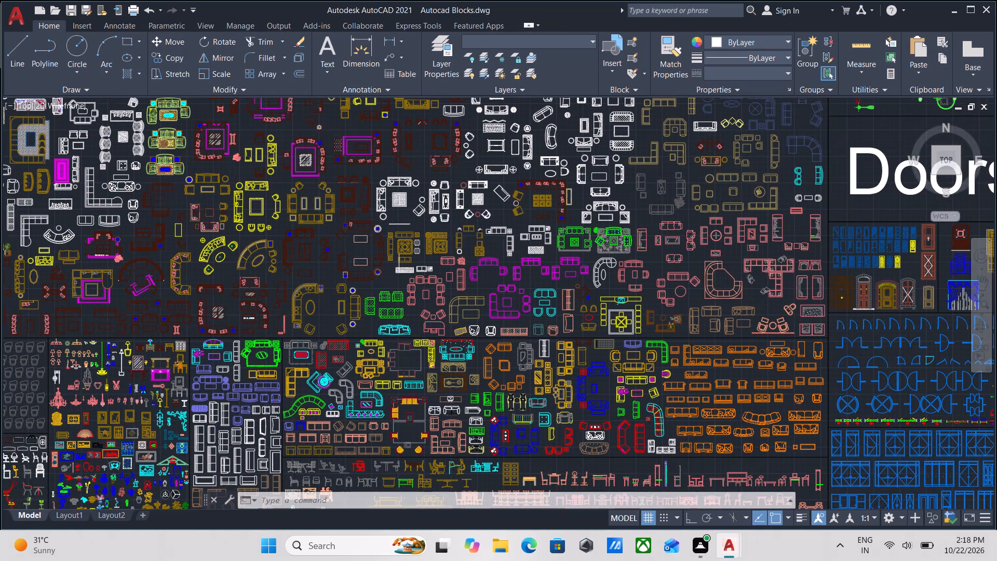
{"action": "middle_click_drag", "start_coordinate": [517, 249], "coordinate": [371, 296]}
{"action": "middle_click_drag", "start_coordinate": [623, 284], "coordinate": [381, 289]}
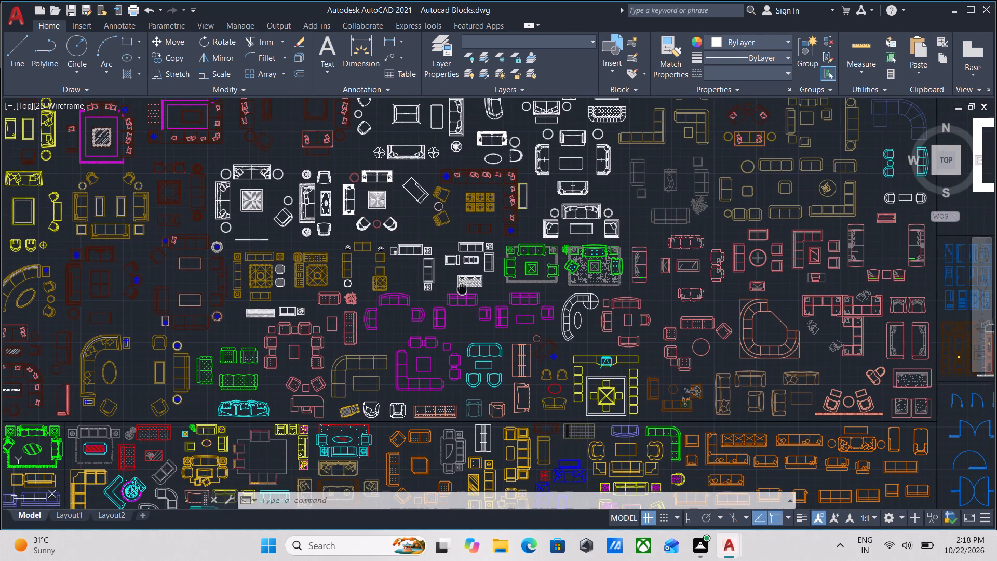
{"action": "middle_click_drag", "start_coordinate": [381, 289], "coordinate": [321, 291]}
{"action": "scroll", "coordinate": [568, 401], "scroll_direction": "up", "scroll_amount": 2}
{"action": "scroll", "coordinate": [574, 397], "scroll_direction": "down", "scroll_amount": 2}
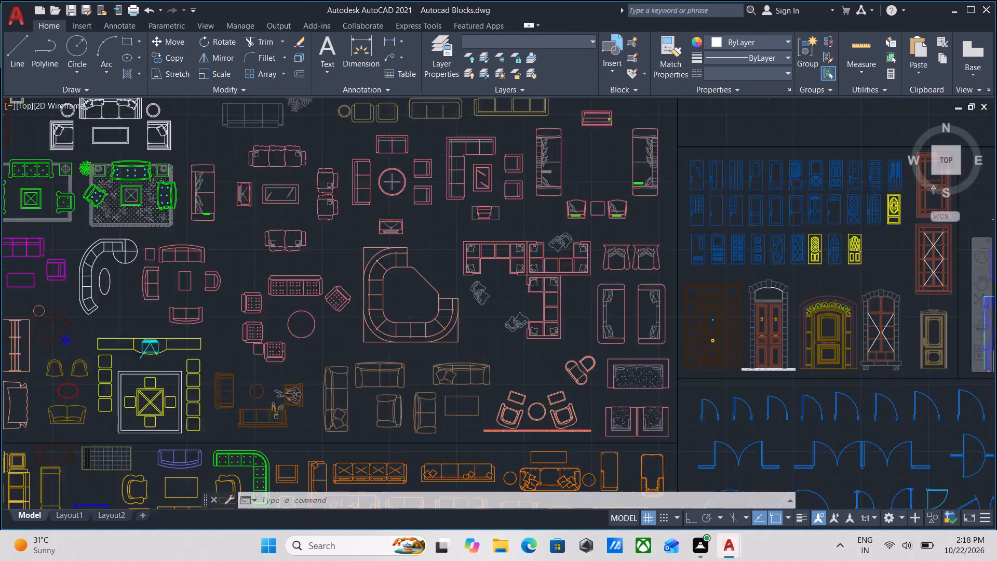
Inspect the door and window blocks in the Doors, Windows, & Curtains section.
{"action": "middle_click_drag", "start_coordinate": [574, 397], "coordinate": [306, 388]}
{"action": "scroll", "coordinate": [512, 304], "scroll_direction": "up", "scroll_amount": 3}
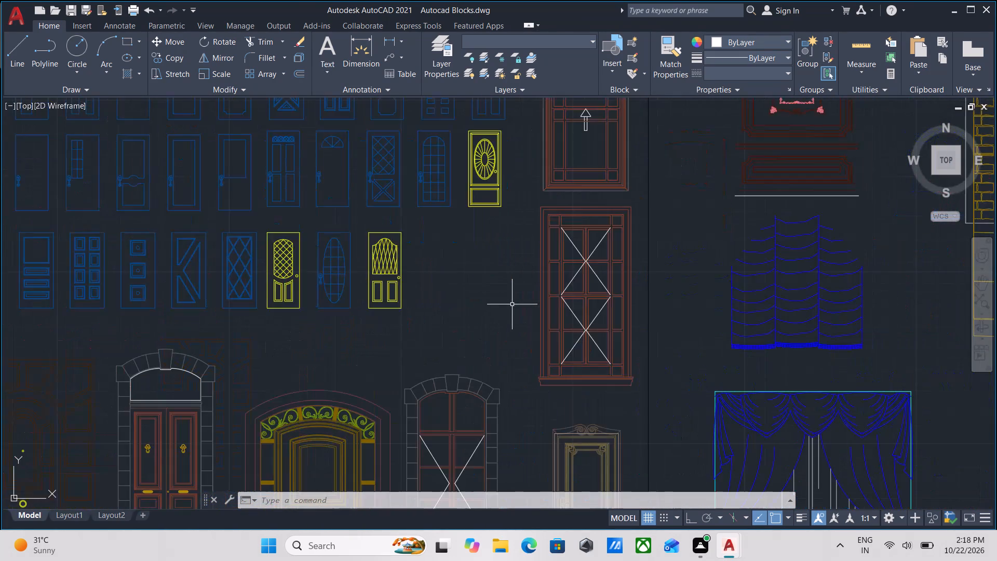
{"action": "scroll", "coordinate": [512, 304], "scroll_direction": "down", "scroll_amount": 3}
{"action": "scroll", "coordinate": [534, 304], "scroll_direction": "up", "scroll_amount": 3}
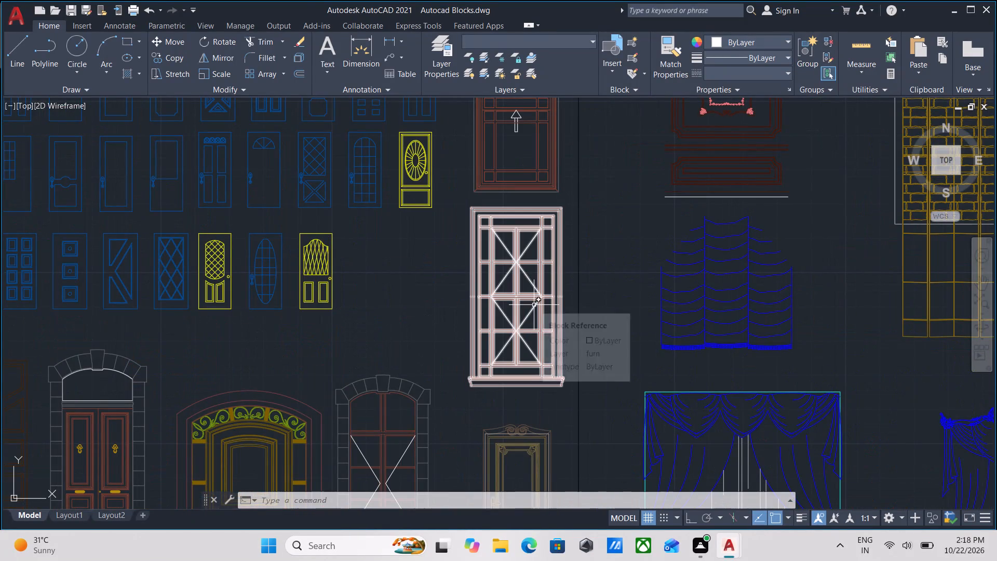
{"action": "scroll", "coordinate": [590, 338], "scroll_direction": "down", "scroll_amount": 2}
{"action": "middle_click_drag", "start_coordinate": [590, 338], "coordinate": [394, 337]}
{"action": "scroll", "coordinate": [394, 337], "scroll_direction": "down", "scroll_amount": 2}
{"action": "middle_click_drag", "start_coordinate": [394, 337], "coordinate": [562, 347]}
Survey the sofa and office furniture blocks and the north-arrow, level-mark and stair symbols in the Others section.
{"action": "middle_click_drag", "start_coordinate": [291, 297], "coordinate": [402, 402]}
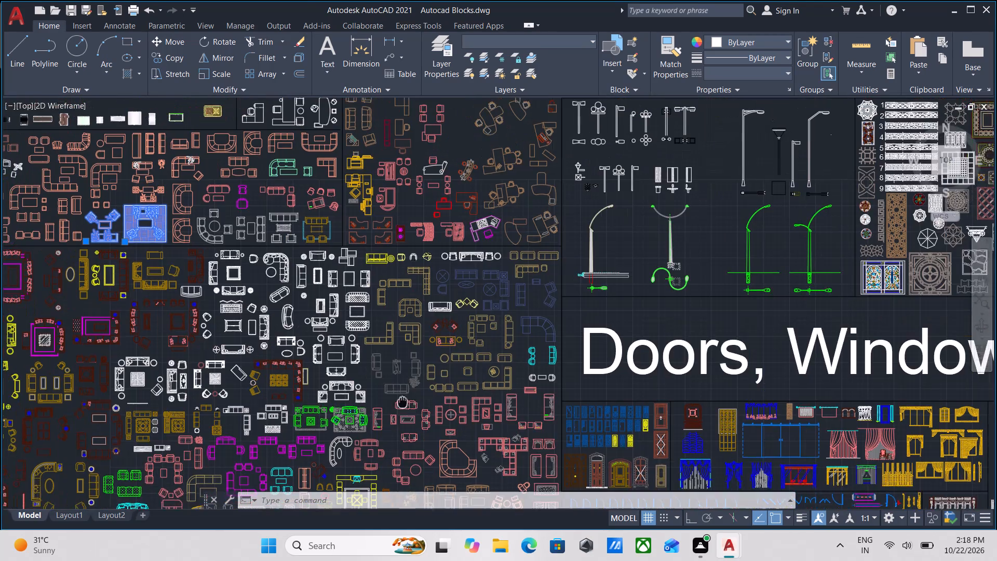
{"action": "middle_click_drag", "start_coordinate": [367, 311], "coordinate": [398, 371]}
{"action": "scroll", "coordinate": [435, 389], "scroll_direction": "up", "scroll_amount": 2}
{"action": "scroll", "coordinate": [429, 372], "scroll_direction": "down", "scroll_amount": 2}
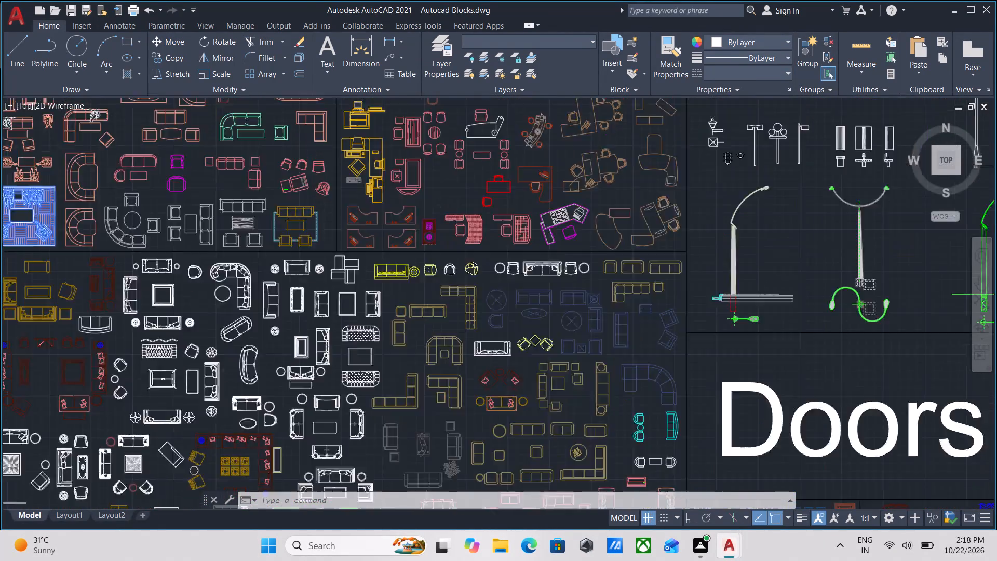
{"action": "middle_click_drag", "start_coordinate": [429, 372], "coordinate": [468, 417]}
{"action": "scroll", "coordinate": [462, 339], "scroll_direction": "down", "scroll_amount": 2}
{"action": "middle_click_drag", "start_coordinate": [461, 349], "coordinate": [457, 399]}
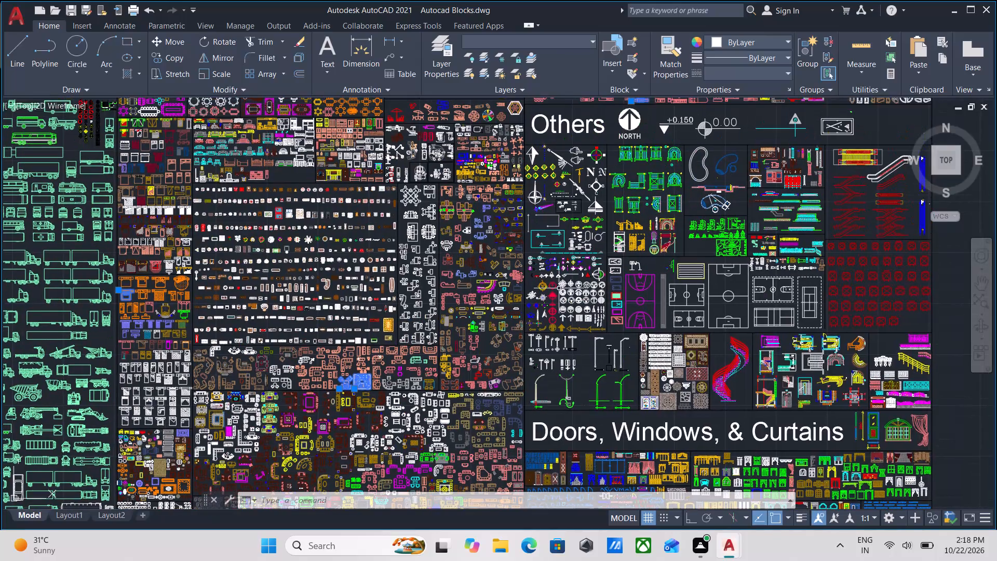
{"action": "scroll", "coordinate": [579, 279], "scroll_direction": "up", "scroll_amount": 3}
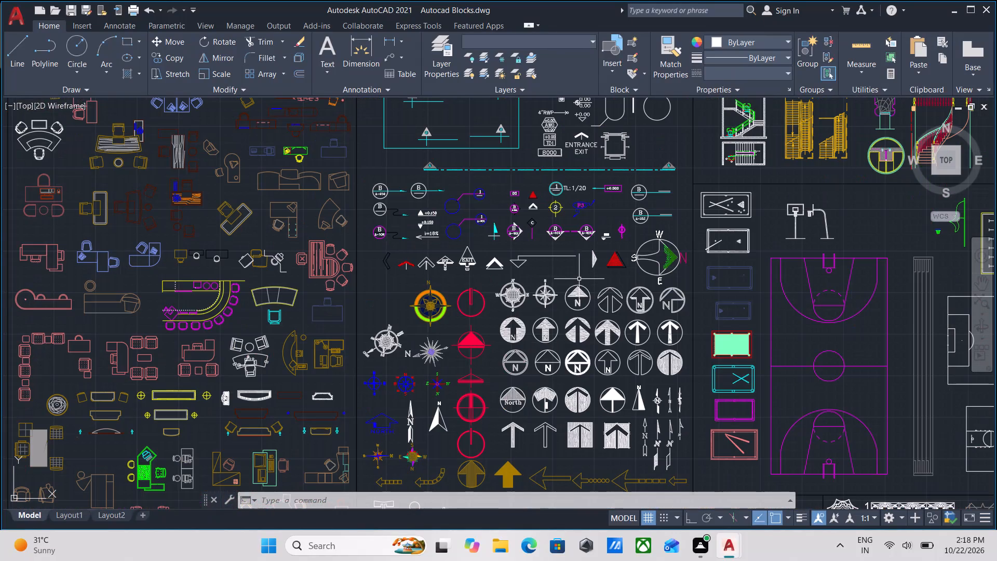
{"action": "scroll", "coordinate": [579, 279], "scroll_direction": "down", "scroll_amount": 1}
{"action": "middle_click_drag", "start_coordinate": [579, 279], "coordinate": [578, 392]}
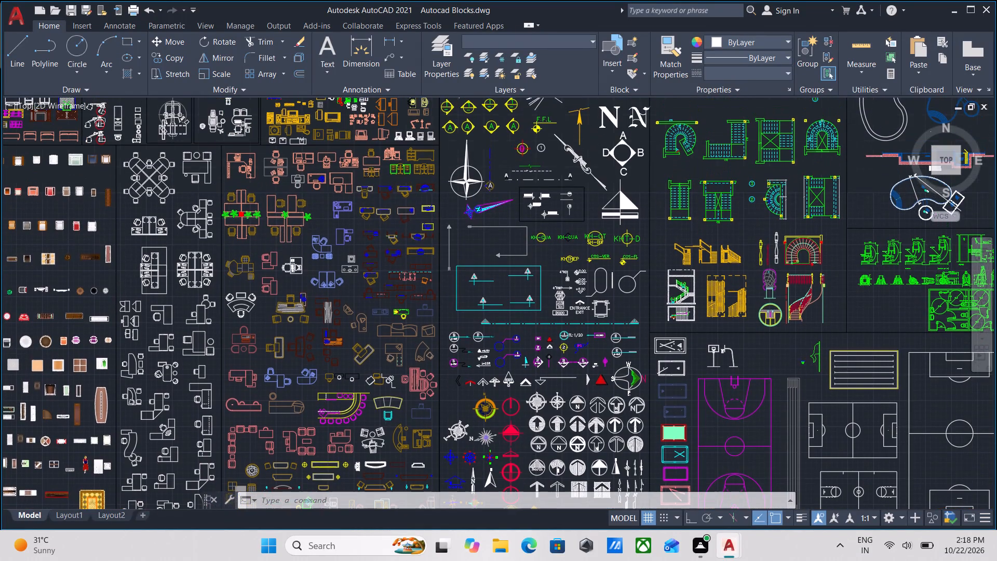
{"action": "scroll", "coordinate": [589, 273], "scroll_direction": "up", "scroll_amount": 2}
{"action": "scroll", "coordinate": [588, 273], "scroll_direction": "down", "scroll_amount": 2}
{"action": "middle_click_drag", "start_coordinate": [588, 273], "coordinate": [587, 286]}
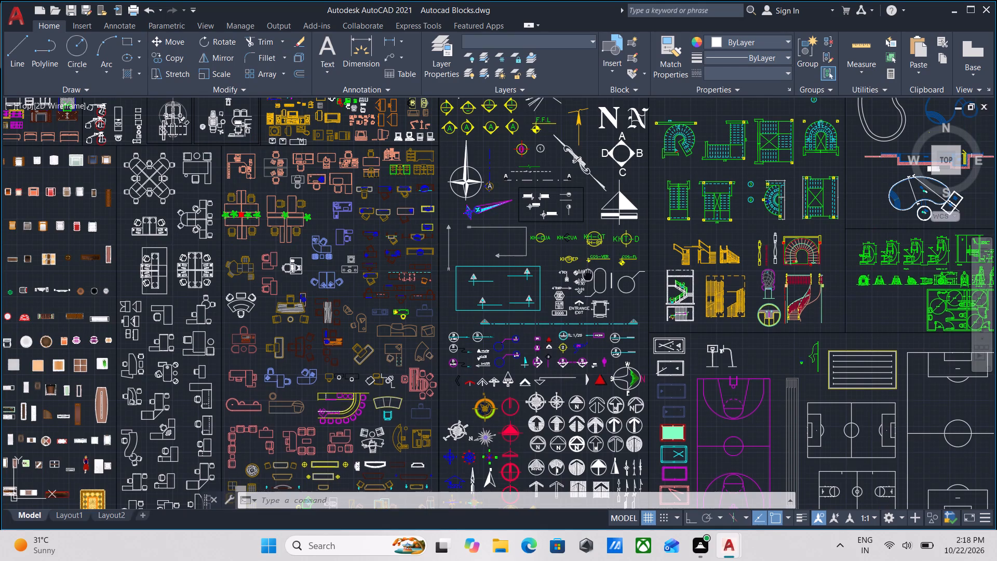
{"action": "middle_click_drag", "start_coordinate": [587, 286], "coordinate": [585, 374]}
{"action": "middle_click_drag", "start_coordinate": [524, 230], "coordinate": [526, 307]}
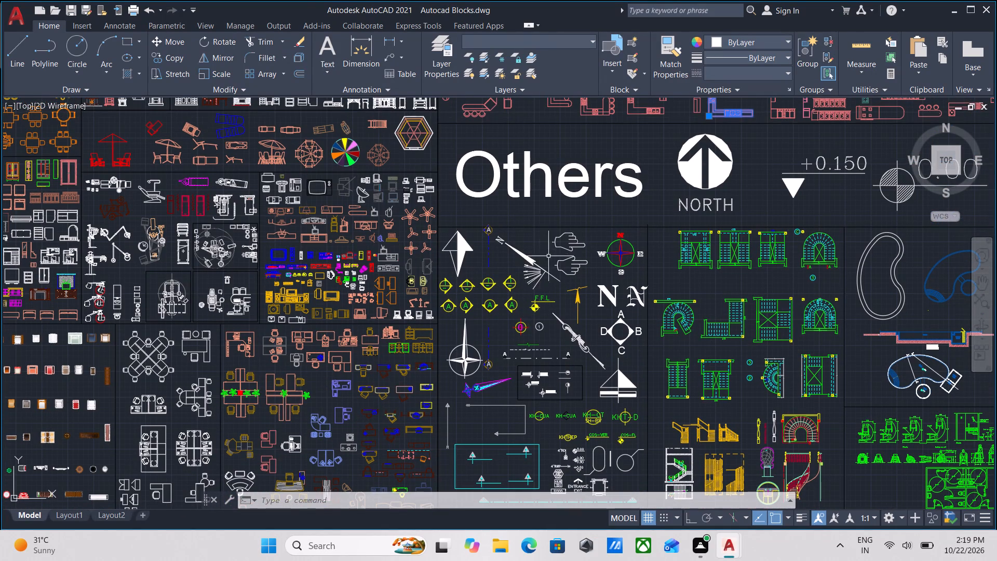
{"action": "scroll", "coordinate": [672, 258], "scroll_direction": "down", "scroll_amount": 2}
{"action": "scroll", "coordinate": [415, 290], "scroll_direction": "up", "scroll_amount": 3}
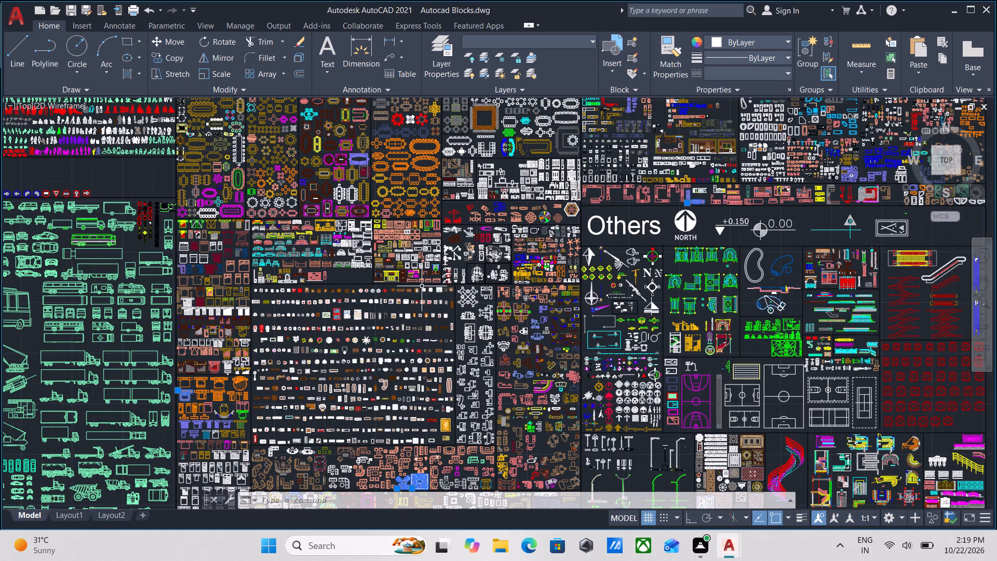
Examine the bedroom furniture, wardrobe and cabinet blocks beside the dining sets.
{"action": "scroll", "coordinate": [377, 301], "scroll_direction": "up", "scroll_amount": 1}
{"action": "middle_click_drag", "start_coordinate": [357, 223], "coordinate": [405, 379]}
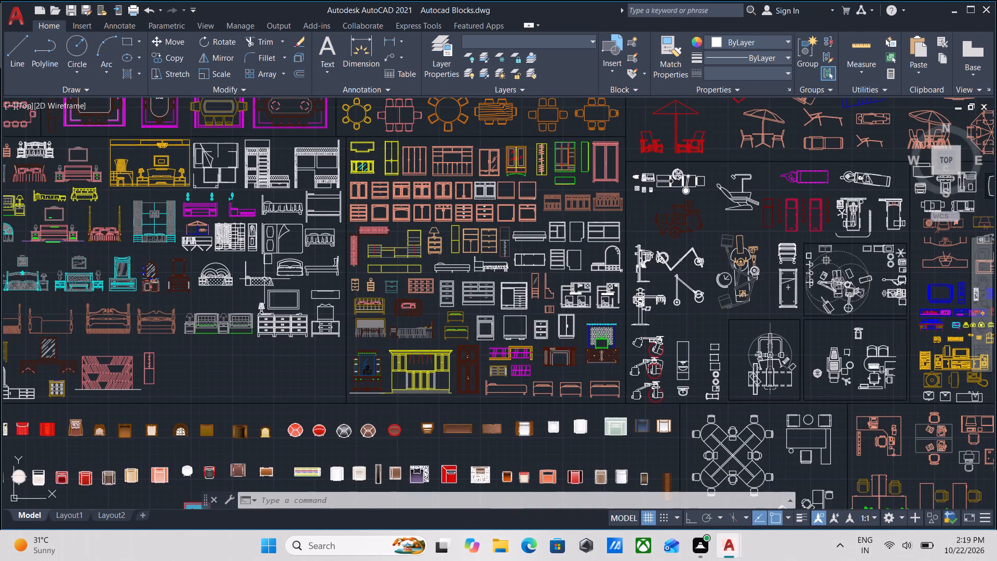
{"action": "middle_click_drag", "start_coordinate": [264, 279], "coordinate": [369, 375]}
{"action": "scroll", "coordinate": [369, 375], "scroll_direction": "up", "scroll_amount": 1}
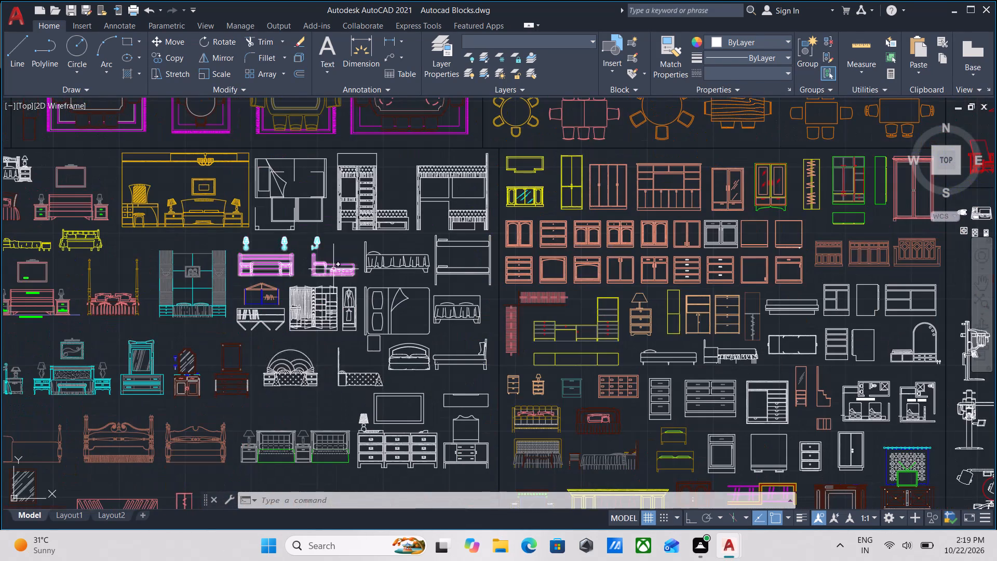
{"action": "scroll", "coordinate": [335, 269], "scroll_direction": "down", "scroll_amount": 2}
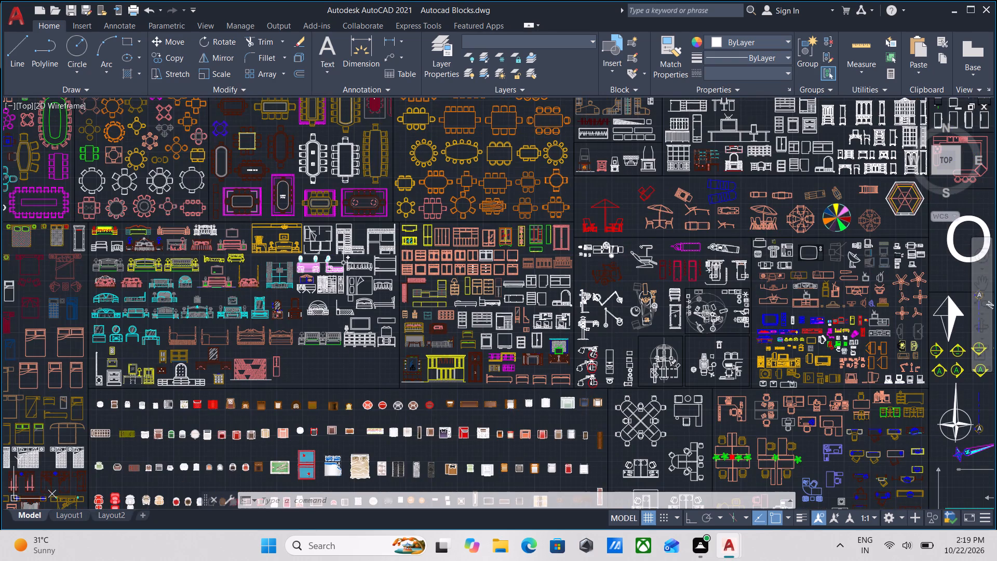
{"action": "middle_click_drag", "start_coordinate": [568, 223], "coordinate": [209, 205]}
{"action": "middle_click_drag", "start_coordinate": [399, 212], "coordinate": [378, 353]}
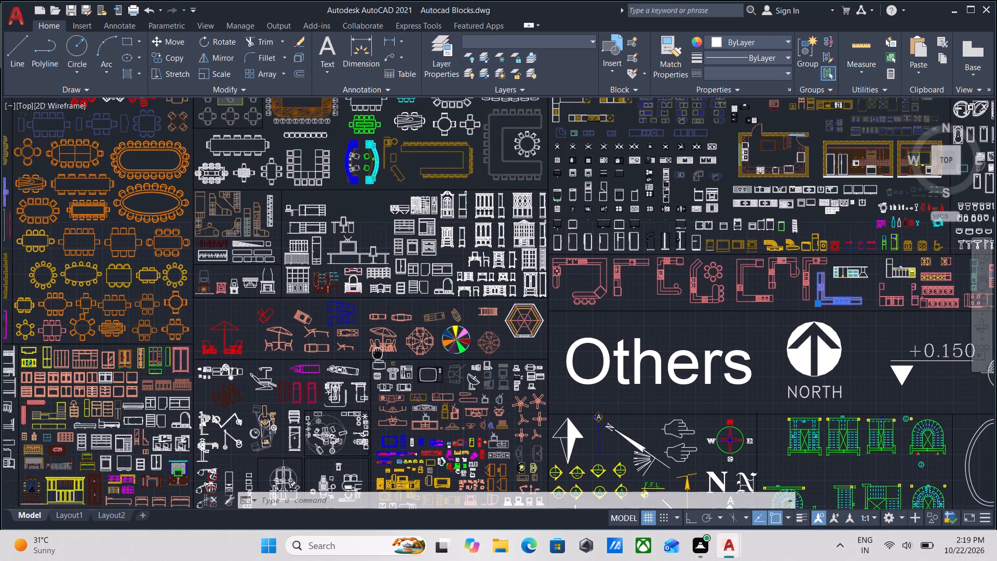
Examine the row of kitchen counter layouts and cabinet elevations above the Others heading.
{"action": "middle_click_drag", "start_coordinate": [642, 261], "coordinate": [436, 249]}
{"action": "middle_click_drag", "start_coordinate": [698, 250], "coordinate": [596, 252]}
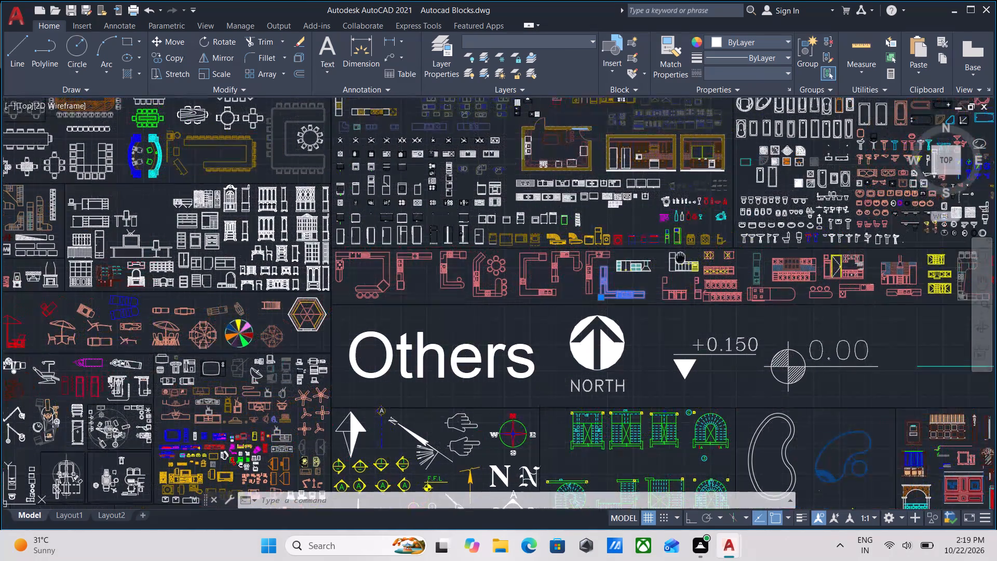
{"action": "middle_click_drag", "start_coordinate": [596, 252], "coordinate": [535, 243]}
{"action": "scroll", "coordinate": [683, 261], "scroll_direction": "up", "scroll_amount": 2}
{"action": "scroll", "coordinate": [683, 263], "scroll_direction": "down", "scroll_amount": 1}
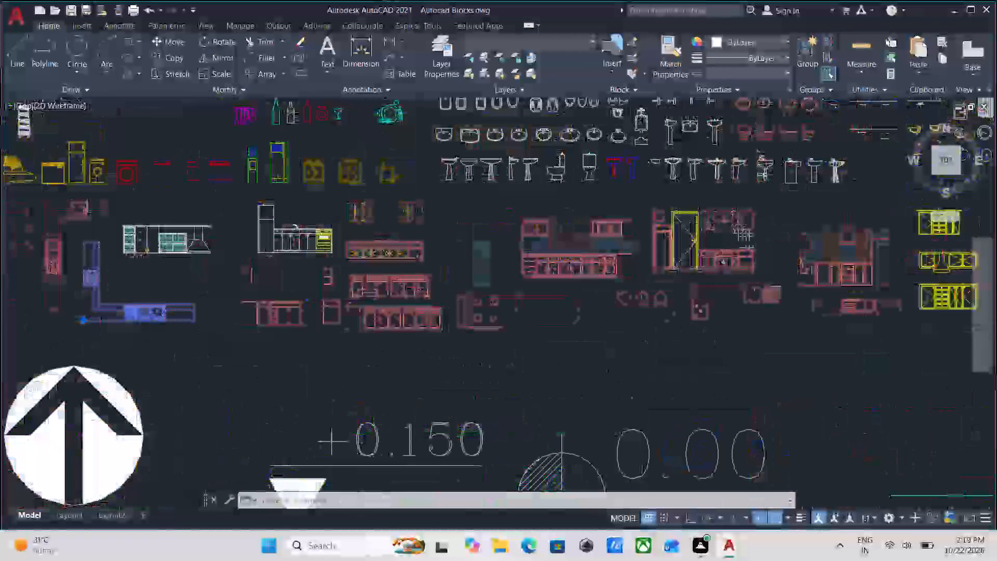
{"action": "scroll", "coordinate": [683, 263], "scroll_direction": "down", "scroll_amount": 1}
{"action": "scroll", "coordinate": [700, 287], "scroll_direction": "up", "scroll_amount": 3}
{"action": "scroll", "coordinate": [701, 287], "scroll_direction": "down", "scroll_amount": 2}
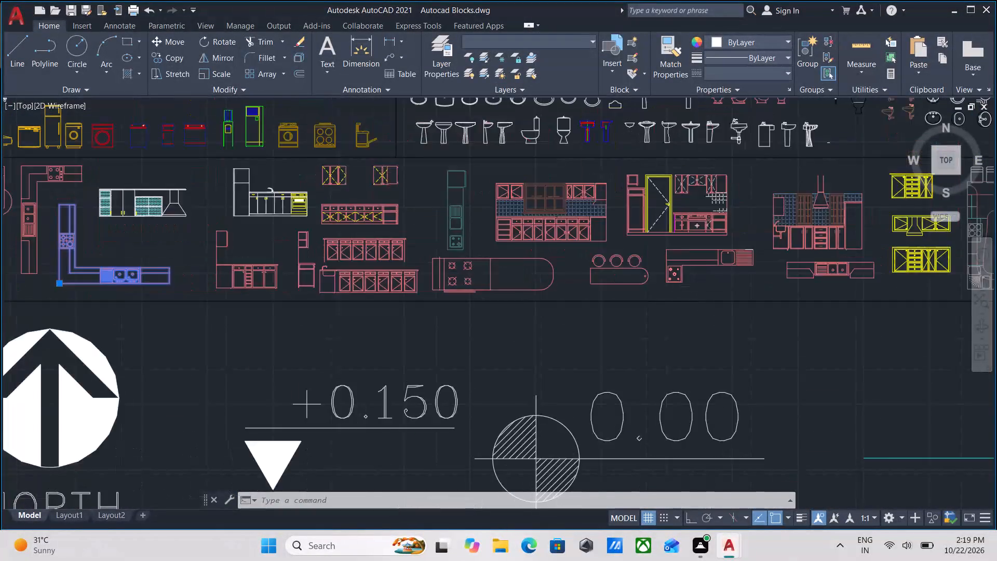
{"action": "middle_click_drag", "start_coordinate": [701, 287], "coordinate": [622, 286]}
{"action": "scroll", "coordinate": [630, 279], "scroll_direction": "up", "scroll_amount": 2}
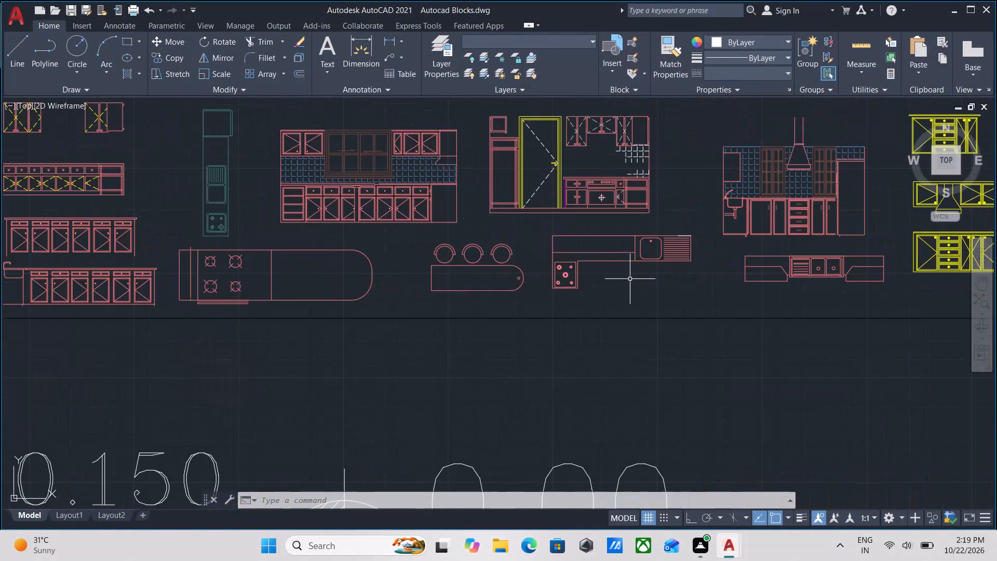
{"action": "scroll", "coordinate": [630, 279], "scroll_direction": "down", "scroll_amount": 1}
{"action": "middle_click_drag", "start_coordinate": [630, 279], "coordinate": [452, 269]}
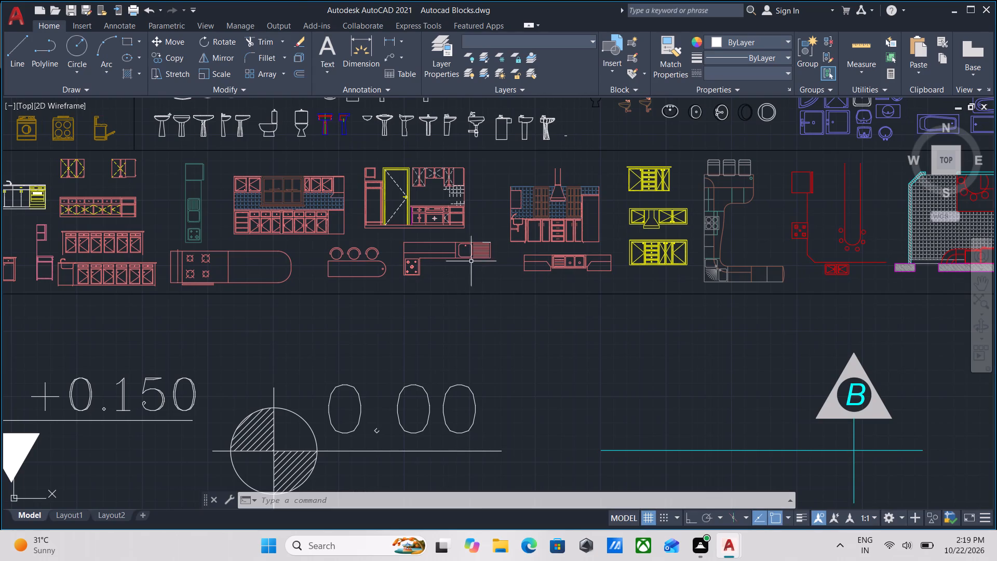
{"action": "scroll", "coordinate": [557, 285], "scroll_direction": "down", "scroll_amount": 4}
{"action": "scroll", "coordinate": [501, 300], "scroll_direction": "down", "scroll_amount": 1}
Survey the bathtub, shower tray, urinal and toilet blocks in the upper part of the Kitchens & Baths section.
{"action": "middle_click_drag", "start_coordinate": [501, 300], "coordinate": [537, 358]}
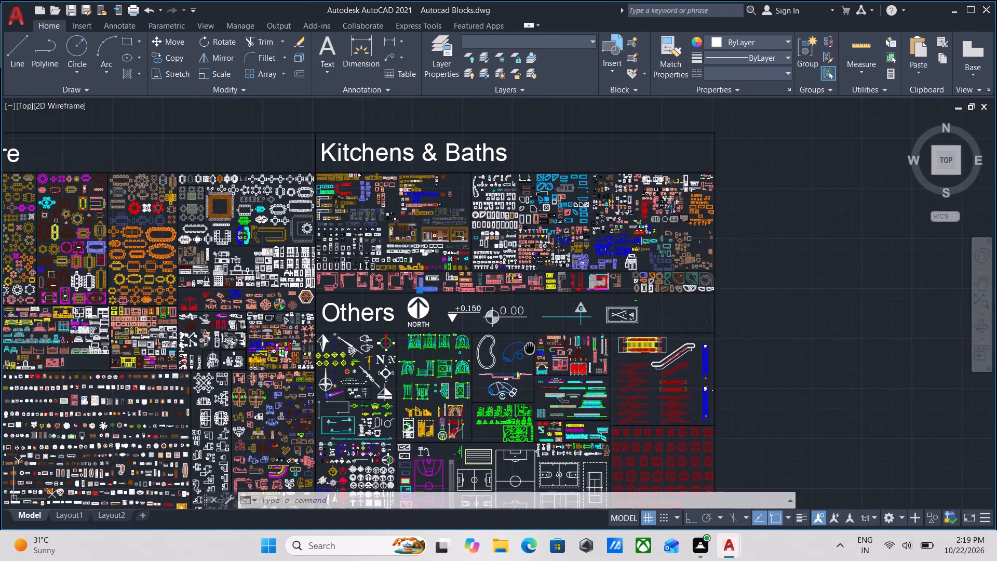
{"action": "middle_click_drag", "start_coordinate": [537, 358], "coordinate": [540, 362]}
{"action": "scroll", "coordinate": [536, 286], "scroll_direction": "up", "scroll_amount": 4}
{"action": "scroll", "coordinate": [513, 270], "scroll_direction": "down", "scroll_amount": 2}
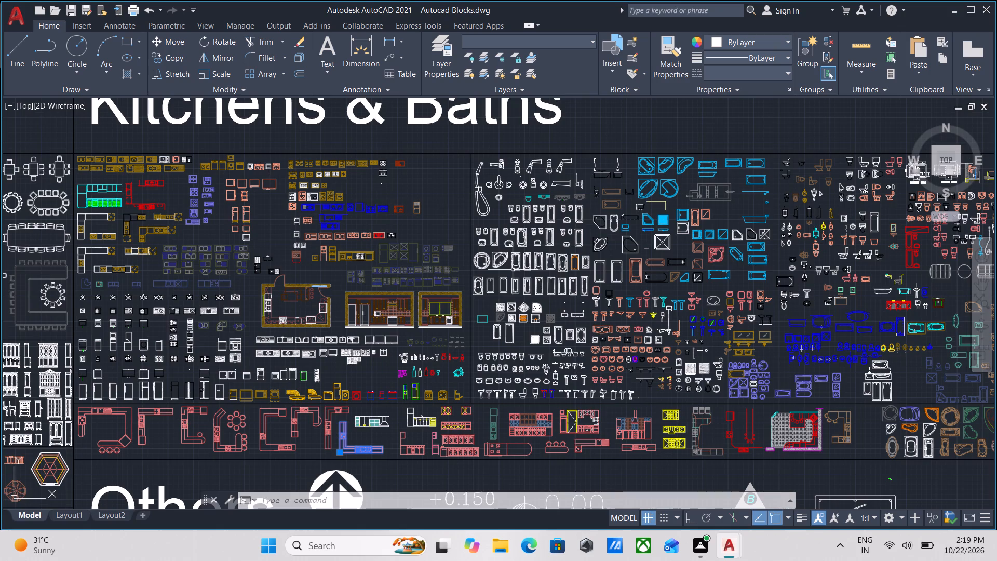
{"action": "middle_click_drag", "start_coordinate": [510, 270], "coordinate": [329, 285]}
{"action": "scroll", "coordinate": [654, 255], "scroll_direction": "up", "scroll_amount": 3}
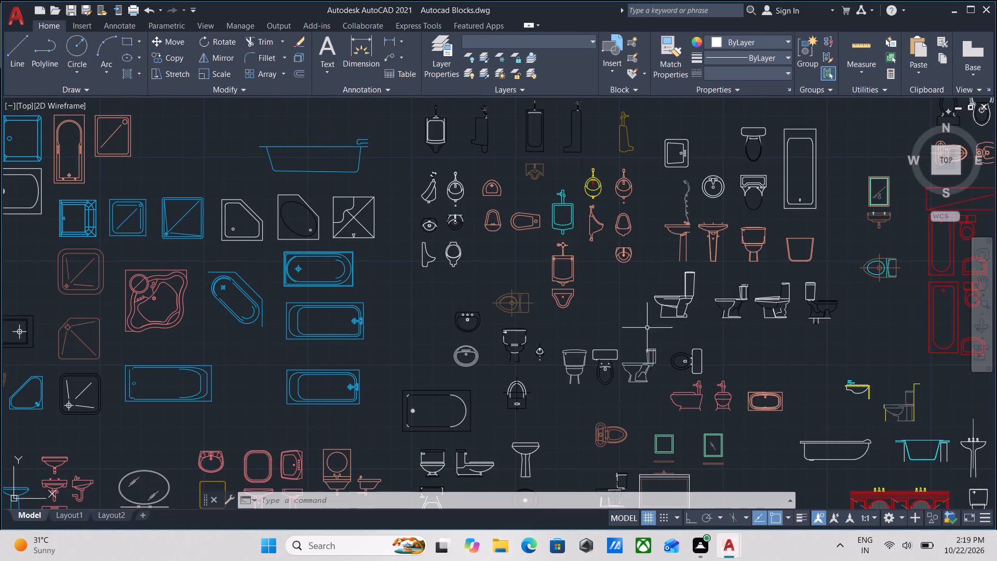
{"action": "middle_click_drag", "start_coordinate": [646, 292], "coordinate": [649, 312]}
{"action": "scroll", "coordinate": [471, 278], "scroll_direction": "down", "scroll_amount": 1}
{"action": "middle_click_drag", "start_coordinate": [471, 278], "coordinate": [564, 278]}
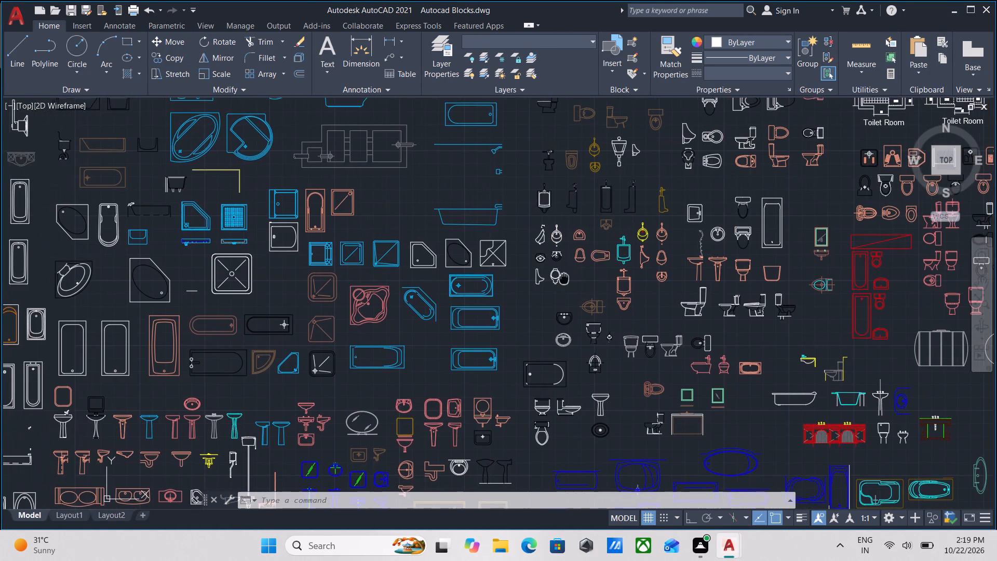
{"action": "middle_click_drag", "start_coordinate": [396, 263], "coordinate": [551, 311]}
{"action": "middle_click_drag", "start_coordinate": [491, 253], "coordinate": [607, 259]}
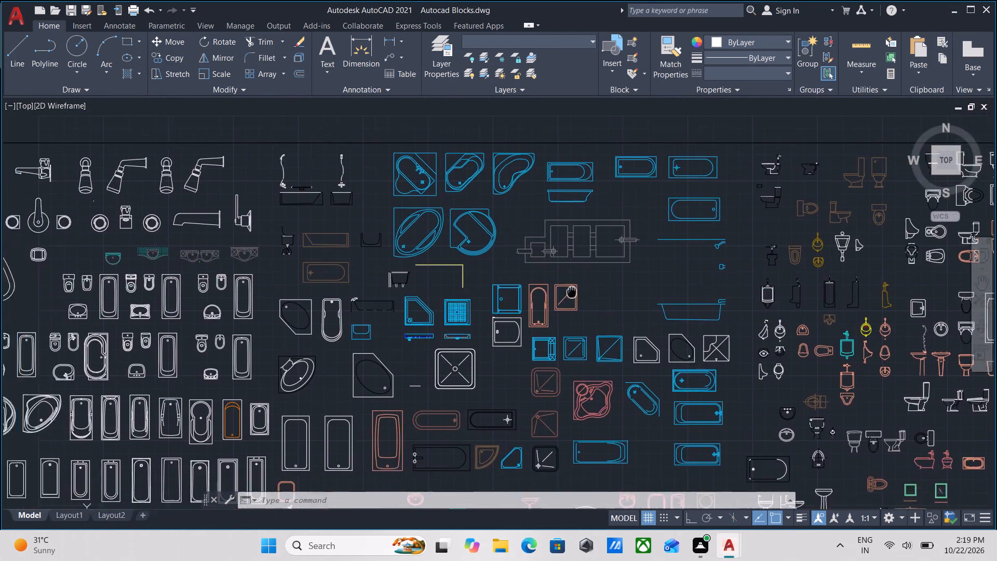
{"action": "middle_click_drag", "start_coordinate": [607, 259], "coordinate": [609, 258]}
Examine the washbasin, mirror and toilet blocks in the lower rows of the Kitchens & Baths section.
{"action": "scroll", "coordinate": [556, 296], "scroll_direction": "down", "scroll_amount": 1}
{"action": "middle_click_drag", "start_coordinate": [556, 293], "coordinate": [540, 204]}
{"action": "scroll", "coordinate": [490, 397], "scroll_direction": "up", "scroll_amount": 2}
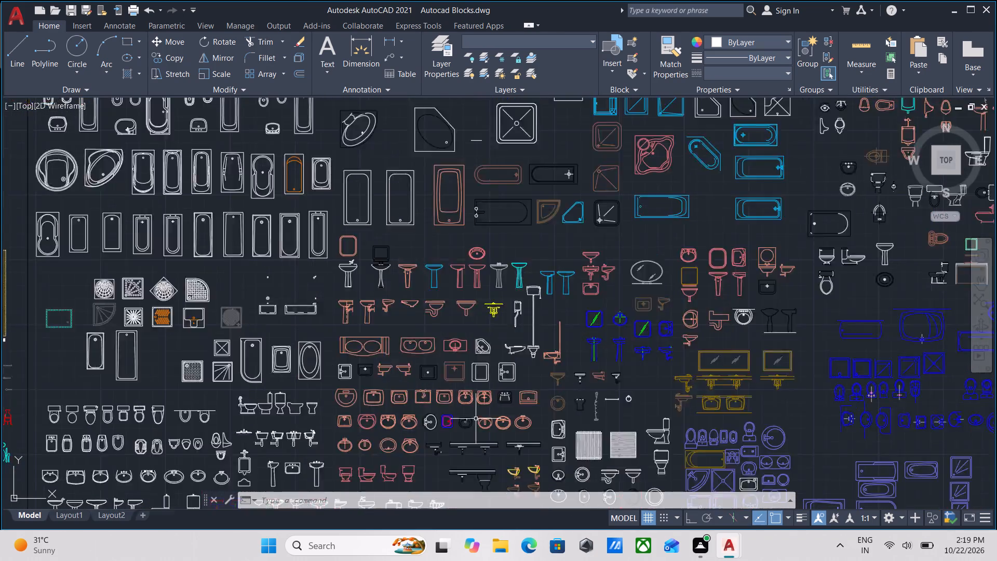
{"action": "middle_click_drag", "start_coordinate": [454, 403], "coordinate": [518, 283]}
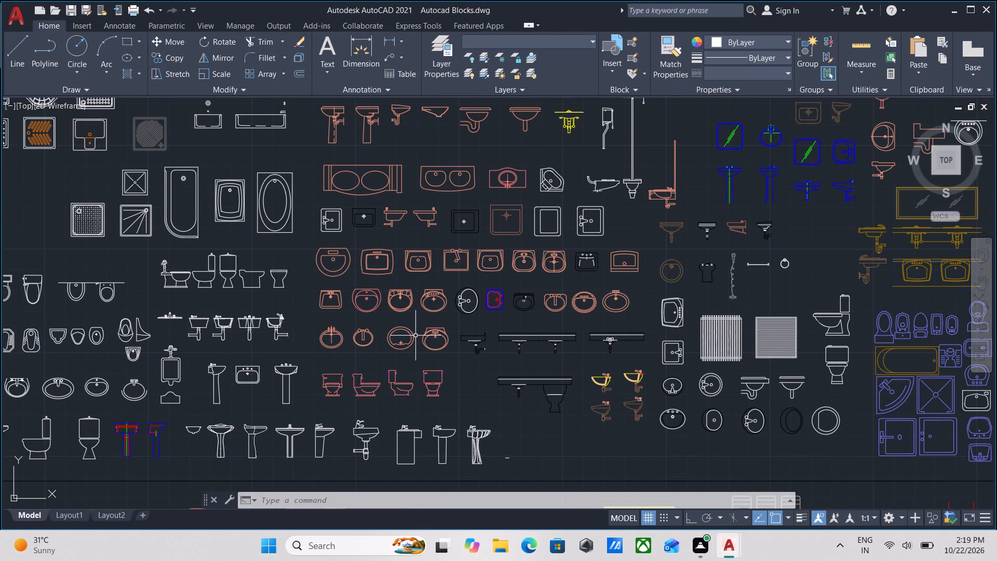
{"action": "middle_click_drag", "start_coordinate": [618, 310], "coordinate": [517, 338]}
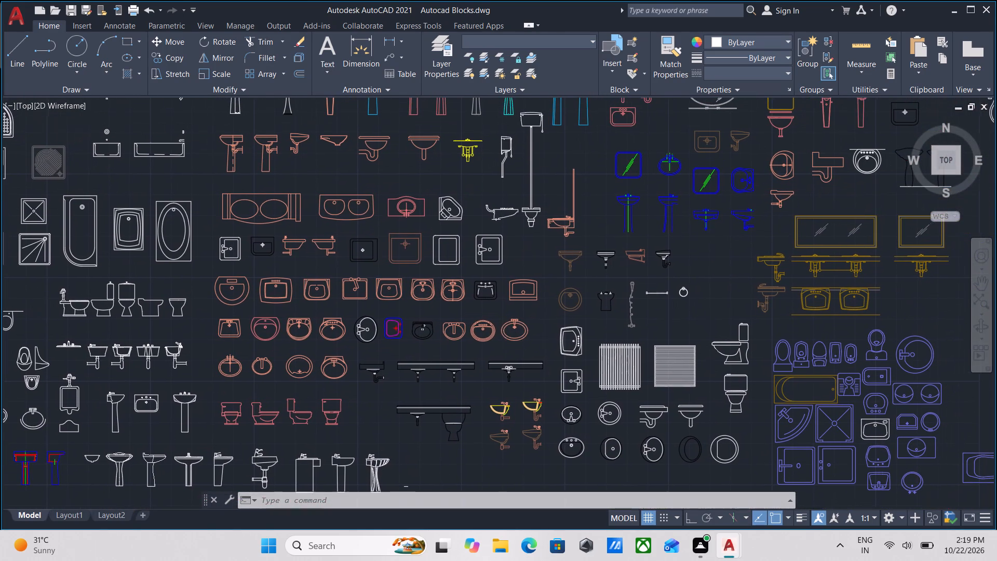
{"action": "scroll", "coordinate": [402, 313], "scroll_direction": "down", "scroll_amount": 1}
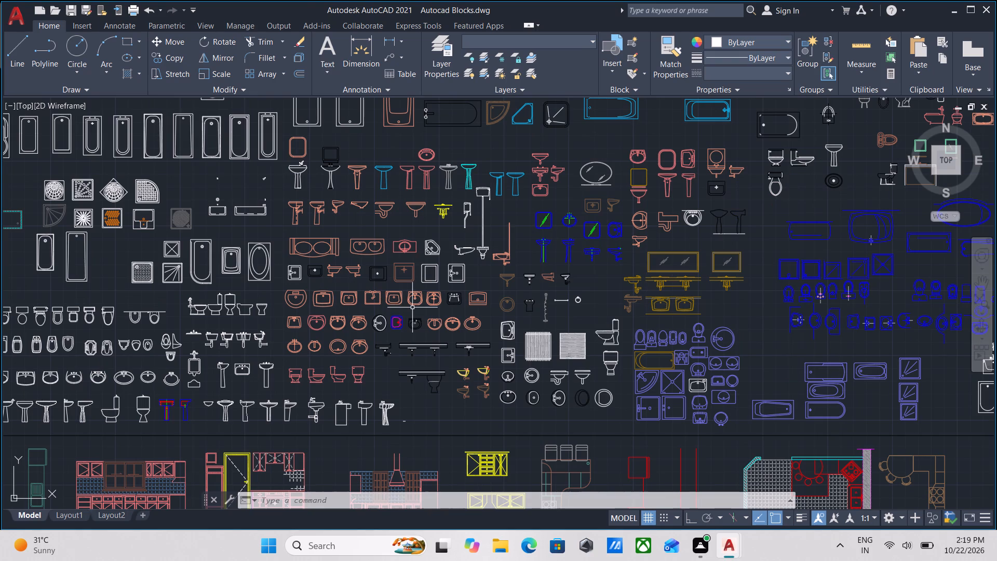
{"action": "middle_click_drag", "start_coordinate": [652, 297], "coordinate": [397, 276]}
{"action": "scroll", "coordinate": [395, 277], "scroll_direction": "up", "scroll_amount": 1}
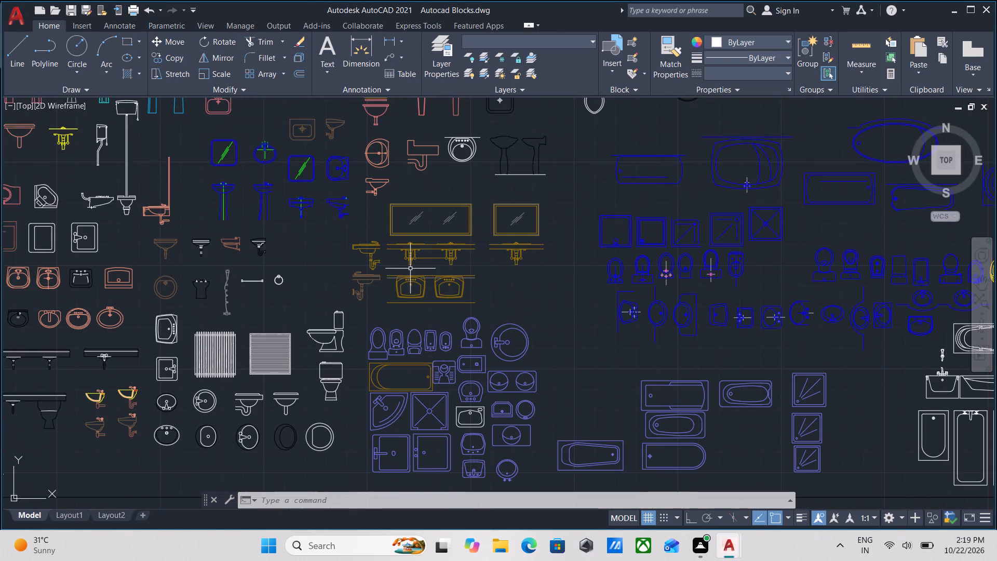
Copy the purple plan-view toilet with the rectangular tank, above the yellow bathtub, to the clipboard.
{"action": "scroll", "coordinate": [468, 324], "scroll_direction": "up", "scroll_amount": 1}
{"action": "middle_click_drag", "start_coordinate": [461, 319], "coordinate": [487, 236]}
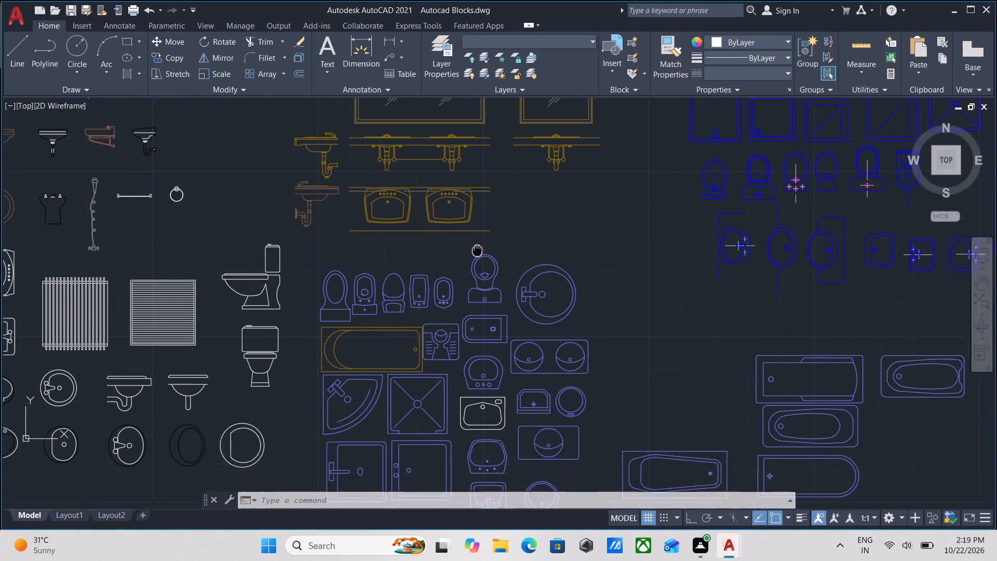
{"action": "middle_click_drag", "start_coordinate": [487, 236], "coordinate": [487, 236]}
{"action": "middle_click_drag", "start_coordinate": [527, 382], "coordinate": [529, 268]}
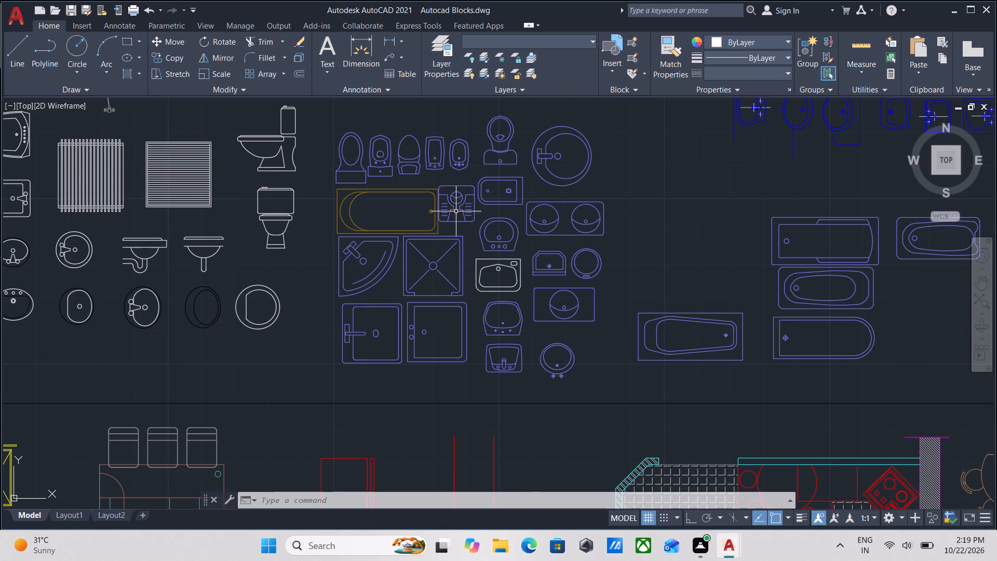
{"action": "middle_click_drag", "start_coordinate": [464, 234], "coordinate": [455, 314]}
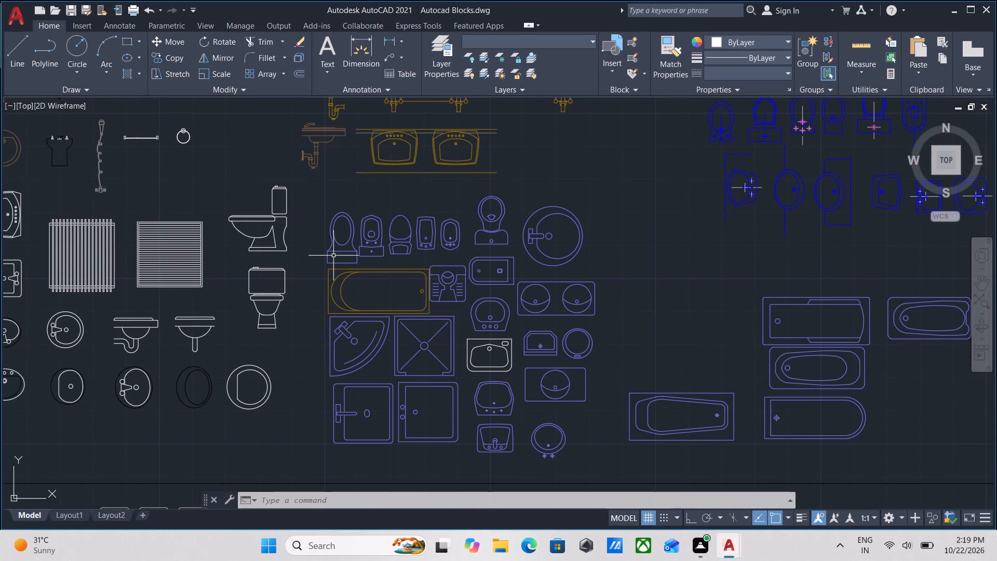
{"action": "scroll", "coordinate": [320, 244], "scroll_direction": "up", "scroll_amount": 2}
{"action": "left_click", "coordinate": [429, 300]}
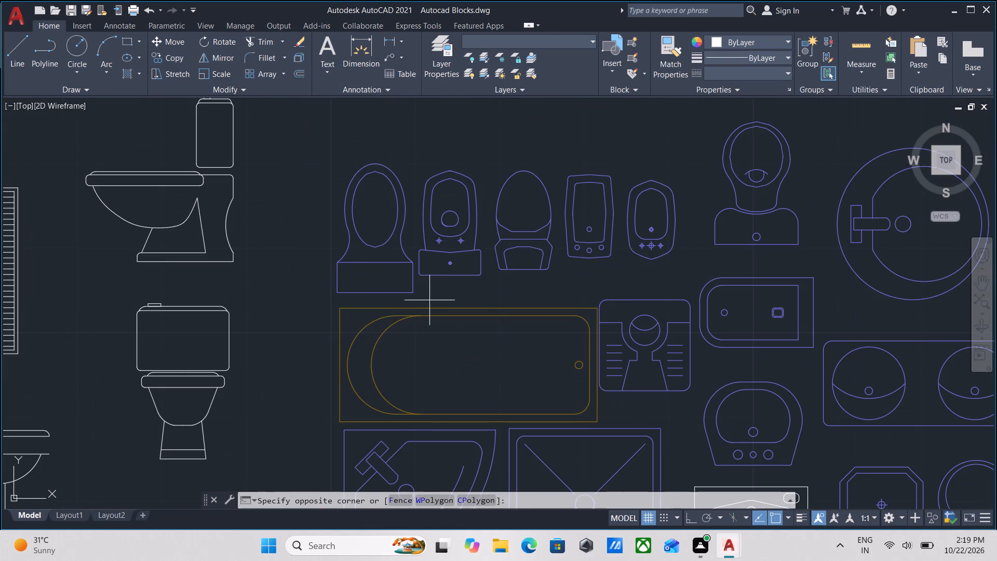
{"action": "left_click", "coordinate": [390, 278]}
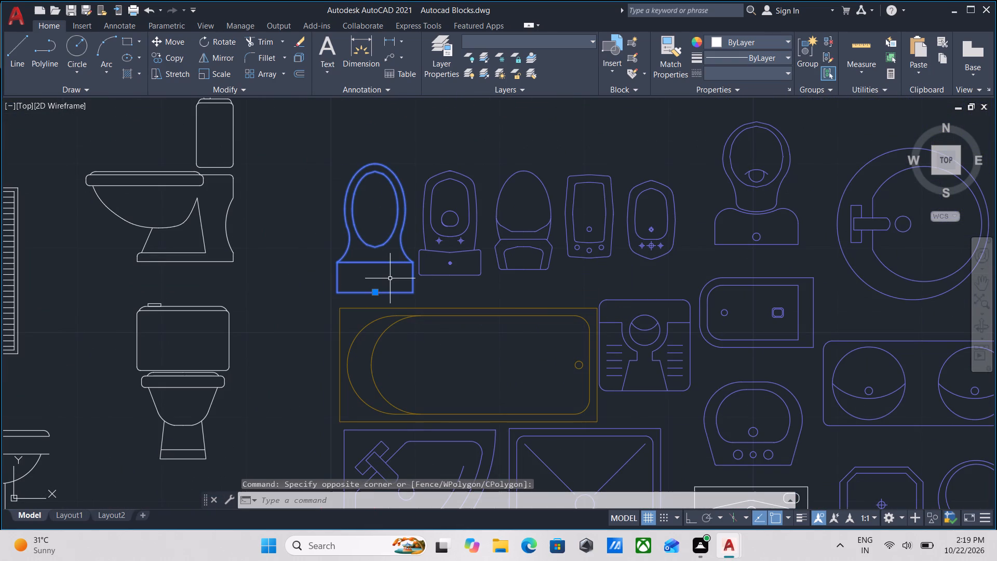
{"action": "key", "text": "ctrl+c"}
Look over the bathtub and shower blocks and the row of blue and yellow toilets beside the purple sanitary set.
{"action": "scroll", "coordinate": [390, 277], "scroll_direction": "down", "scroll_amount": 2}
{"action": "scroll", "coordinate": [496, 330], "scroll_direction": "down", "scroll_amount": 1}
{"action": "middle_click_drag", "start_coordinate": [500, 329], "coordinate": [502, 251]}
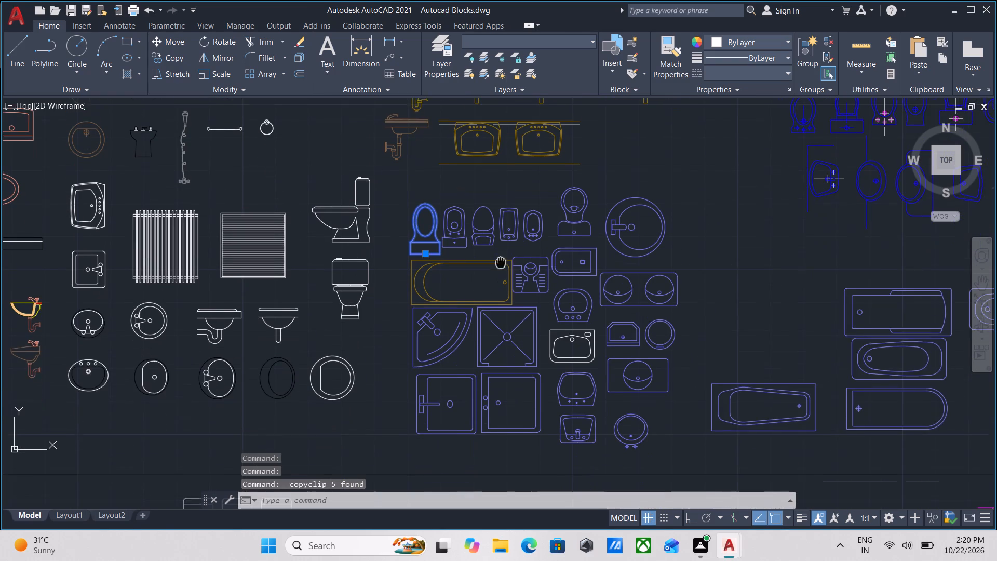
{"action": "scroll", "coordinate": [716, 362], "scroll_direction": "down", "scroll_amount": 1}
{"action": "middle_click_drag", "start_coordinate": [716, 362], "coordinate": [441, 423]}
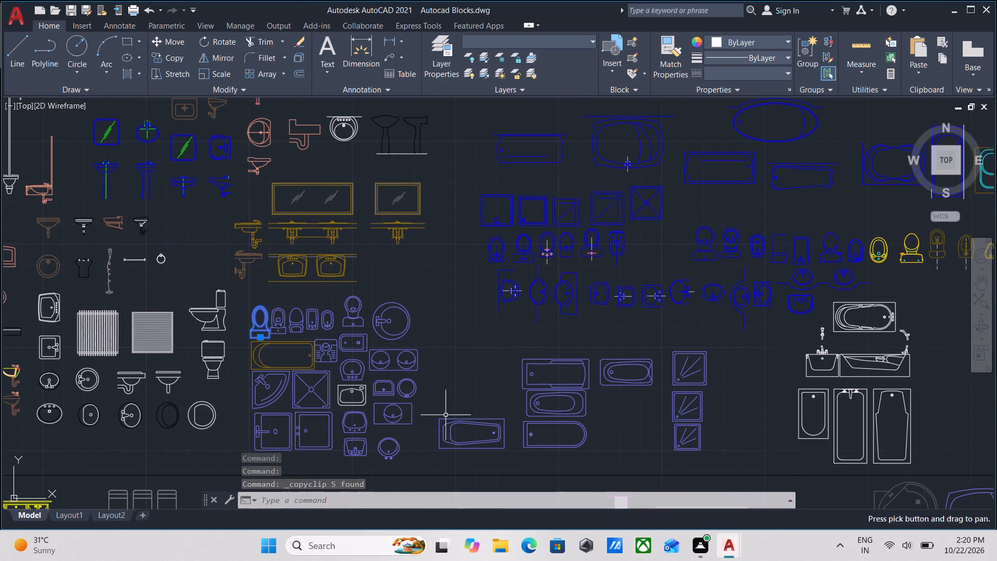
{"action": "scroll", "coordinate": [608, 322], "scroll_direction": "up", "scroll_amount": 1}
{"action": "scroll", "coordinate": [608, 322], "scroll_direction": "down", "scroll_amount": 2}
{"action": "middle_click_drag", "start_coordinate": [607, 322], "coordinate": [497, 353]}
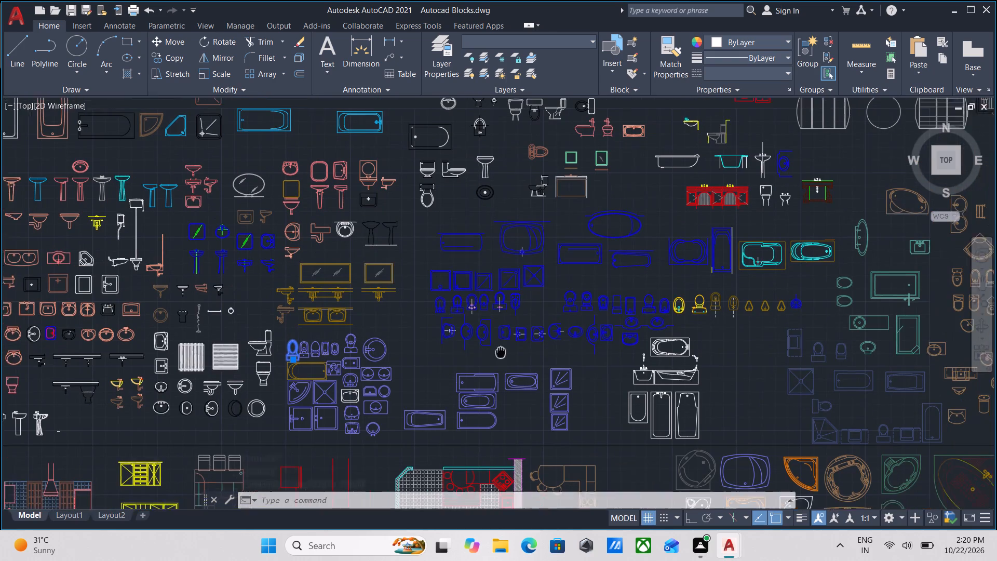
{"action": "scroll", "coordinate": [681, 303], "scroll_direction": "up", "scroll_amount": 4}
{"action": "scroll", "coordinate": [628, 348], "scroll_direction": "down", "scroll_amount": 2}
{"action": "middle_click_drag", "start_coordinate": [627, 348], "coordinate": [634, 329]}
{"action": "scroll", "coordinate": [643, 327], "scroll_direction": "down", "scroll_amount": 1}
{"action": "middle_click_drag", "start_coordinate": [643, 327], "coordinate": [636, 396]}
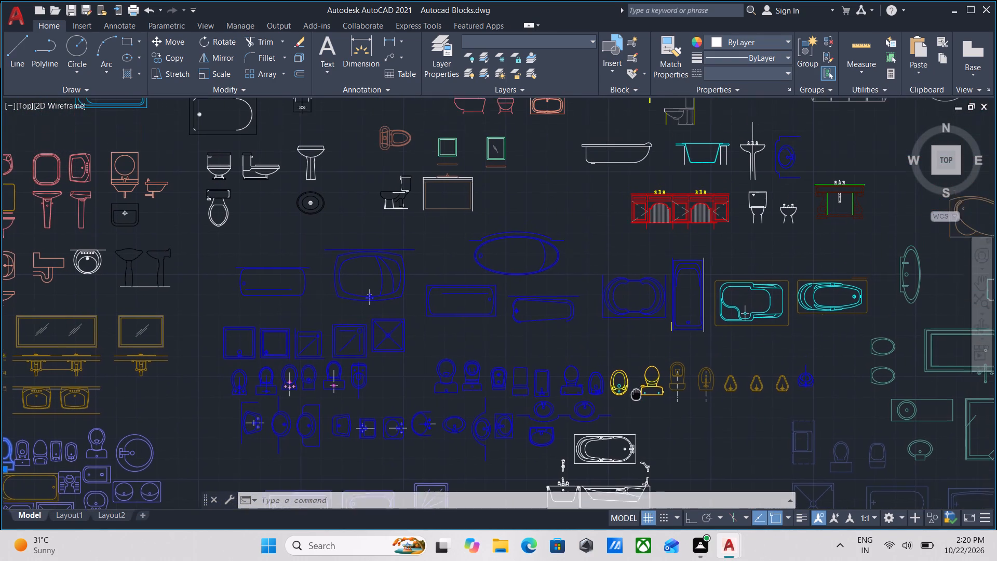
{"action": "middle_click_drag", "start_coordinate": [636, 396], "coordinate": [635, 338]}
{"action": "scroll", "coordinate": [635, 338], "scroll_direction": "up", "scroll_amount": 3}
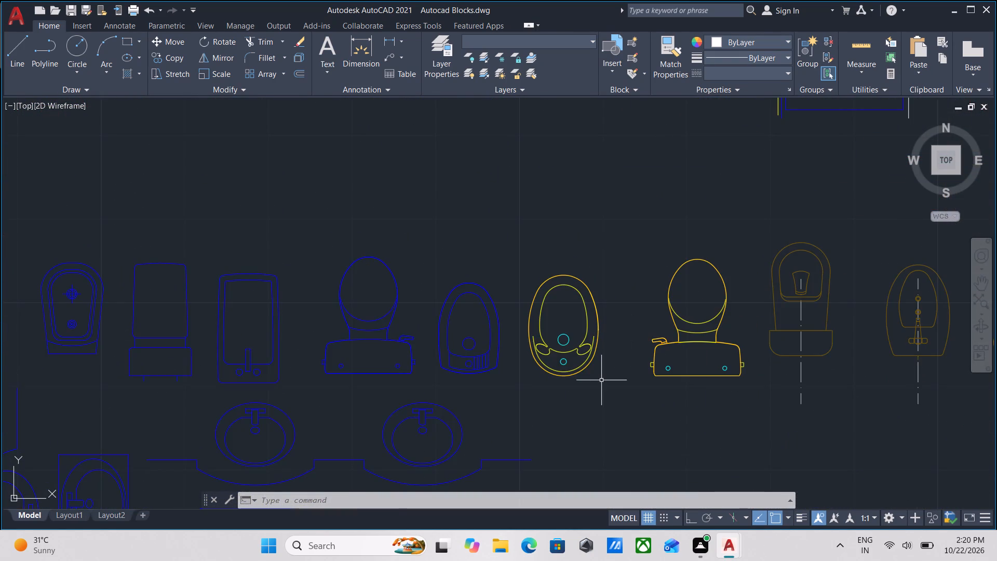
Compare the plan-view toilets in the blue row and the shower trays above them.
{"action": "scroll", "coordinate": [601, 380], "scroll_direction": "down", "scroll_amount": 2}
{"action": "middle_click_drag", "start_coordinate": [601, 380], "coordinate": [679, 359]}
{"action": "middle_click_drag", "start_coordinate": [492, 376], "coordinate": [513, 377]}
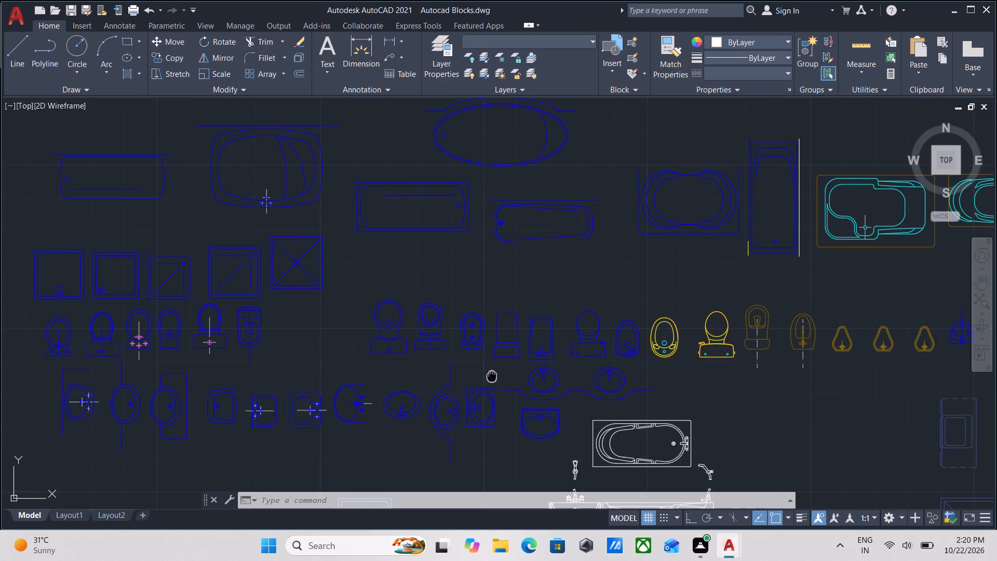
{"action": "middle_click_drag", "start_coordinate": [513, 377], "coordinate": [634, 394]}
{"action": "middle_click_drag", "start_coordinate": [401, 398], "coordinate": [436, 419]}
{"action": "scroll", "coordinate": [394, 405], "scroll_direction": "up", "scroll_amount": 3}
{"action": "middle_click_drag", "start_coordinate": [376, 381], "coordinate": [535, 360]}
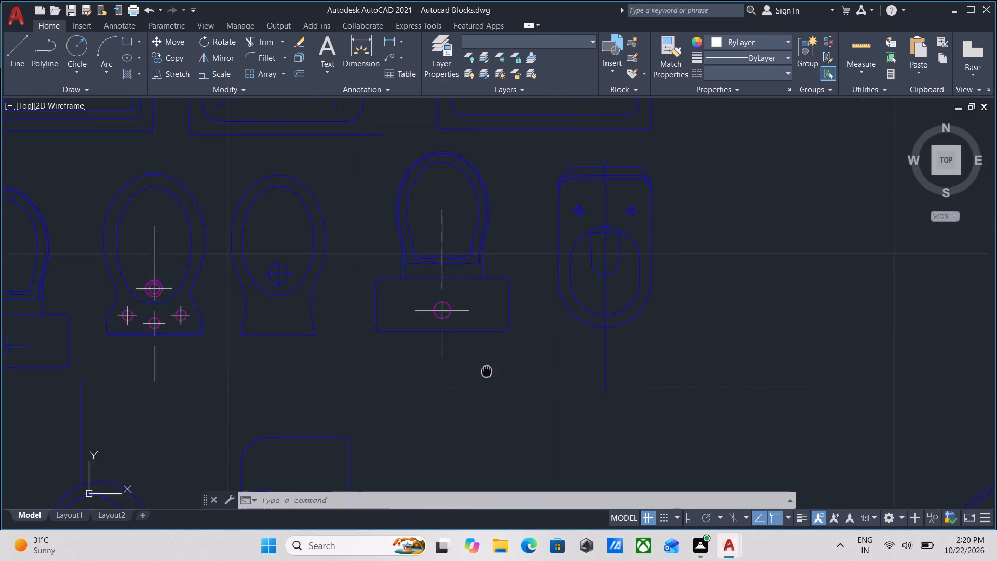
{"action": "middle_click_drag", "start_coordinate": [535, 360], "coordinate": [539, 359]}
{"action": "scroll", "coordinate": [412, 378], "scroll_direction": "down", "scroll_amount": 2}
{"action": "middle_click_drag", "start_coordinate": [412, 378], "coordinate": [491, 393]}
{"action": "middle_click_drag", "start_coordinate": [308, 342], "coordinate": [310, 357]}
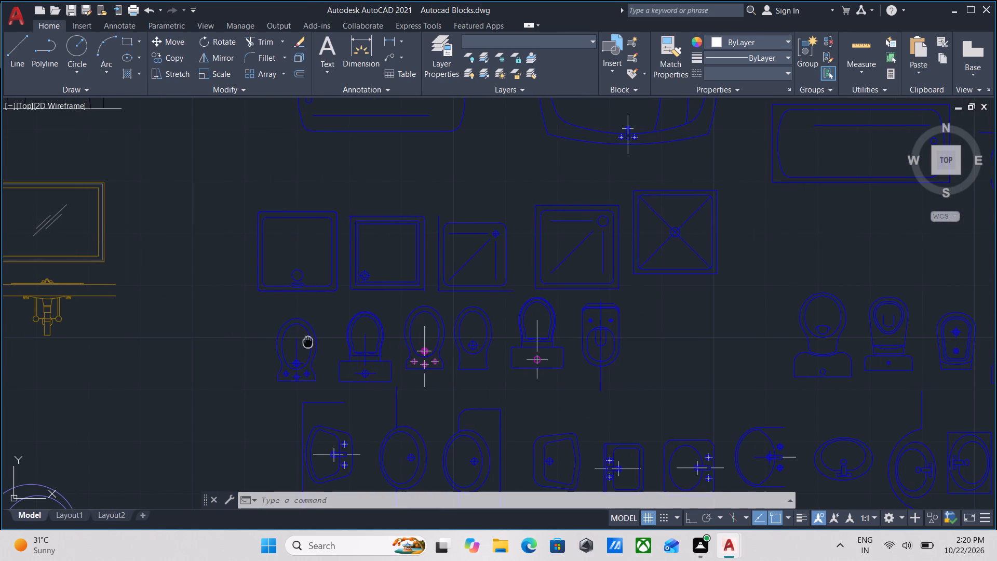
{"action": "middle_click_drag", "start_coordinate": [310, 357], "coordinate": [308, 476]}
{"action": "scroll", "coordinate": [530, 301], "scroll_direction": "down", "scroll_amount": 1}
{"action": "middle_click_drag", "start_coordinate": [530, 302], "coordinate": [542, 243]}
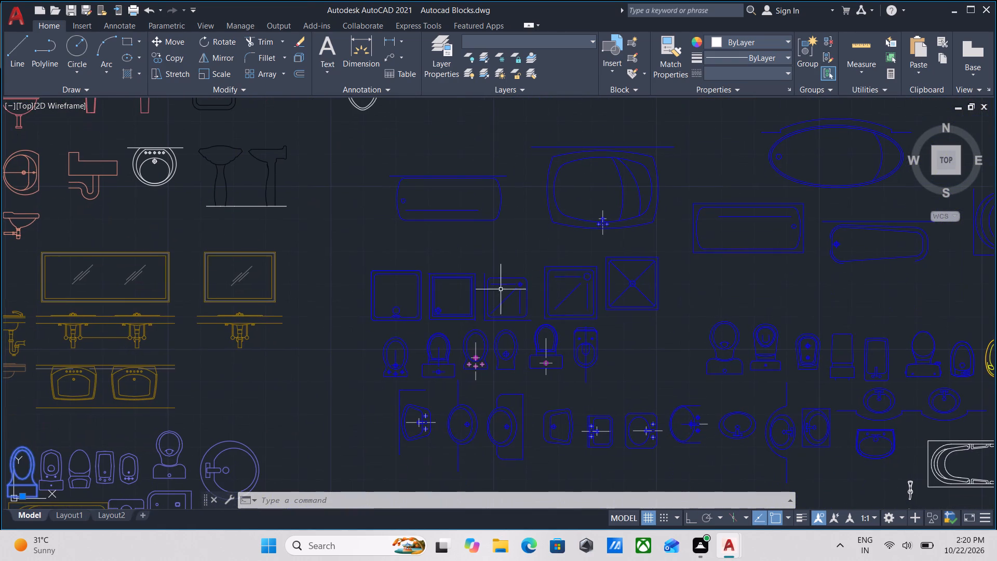
{"action": "scroll", "coordinate": [413, 385], "scroll_direction": "up", "scroll_amount": 2}
{"action": "scroll", "coordinate": [408, 386], "scroll_direction": "down", "scroll_amount": 2}
{"action": "middle_click_drag", "start_coordinate": [409, 386], "coordinate": [351, 378]}
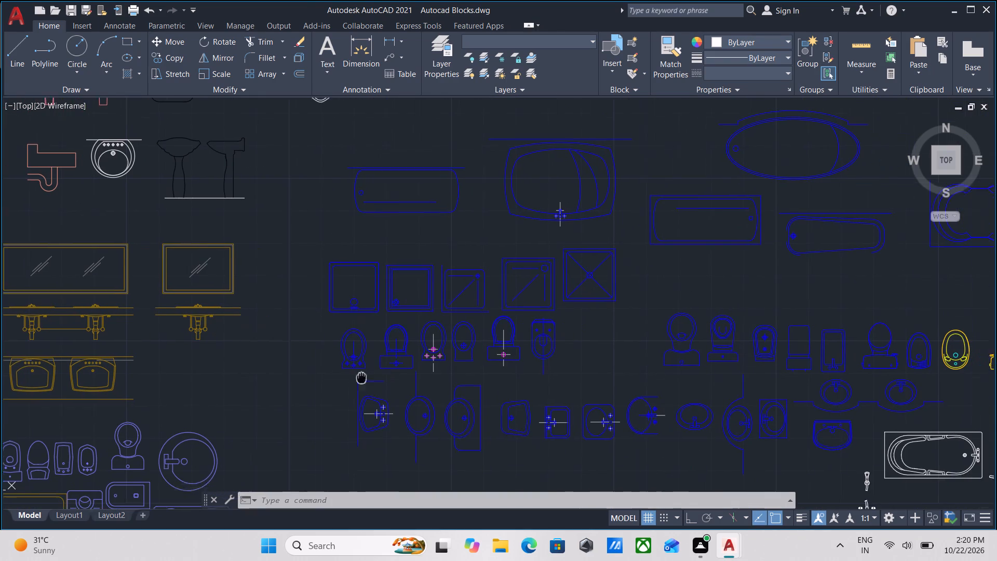
{"action": "middle_click_drag", "start_coordinate": [351, 378], "coordinate": [346, 378]}
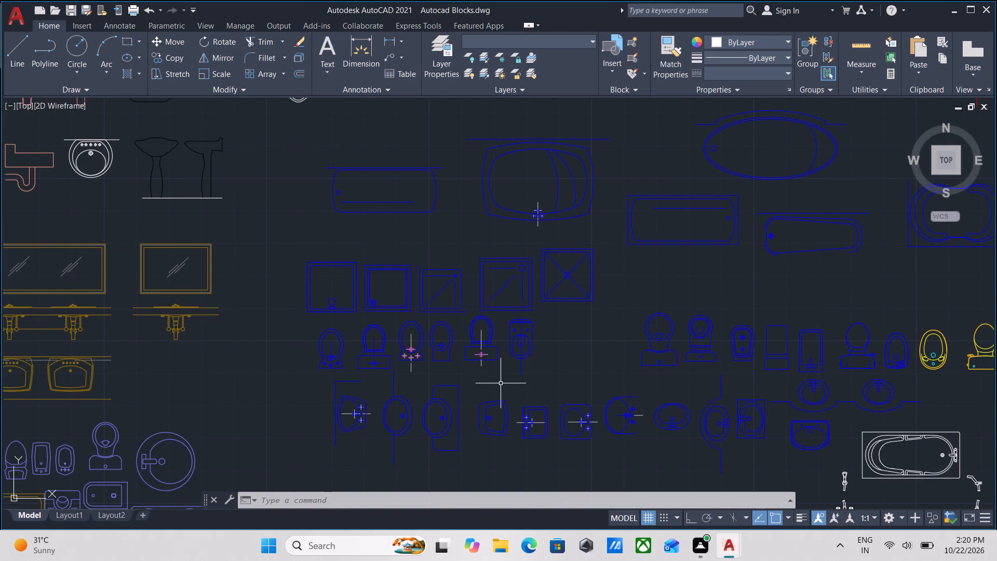
Examine the blue plan-view washbasins in the row below the toilets.
{"action": "middle_click_drag", "start_coordinate": [501, 383], "coordinate": [514, 334]}
{"action": "scroll", "coordinate": [510, 342], "scroll_direction": "up", "scroll_amount": 1}
{"action": "middle_click_drag", "start_coordinate": [443, 426], "coordinate": [488, 346]}
{"action": "scroll", "coordinate": [487, 377], "scroll_direction": "down", "scroll_amount": 2}
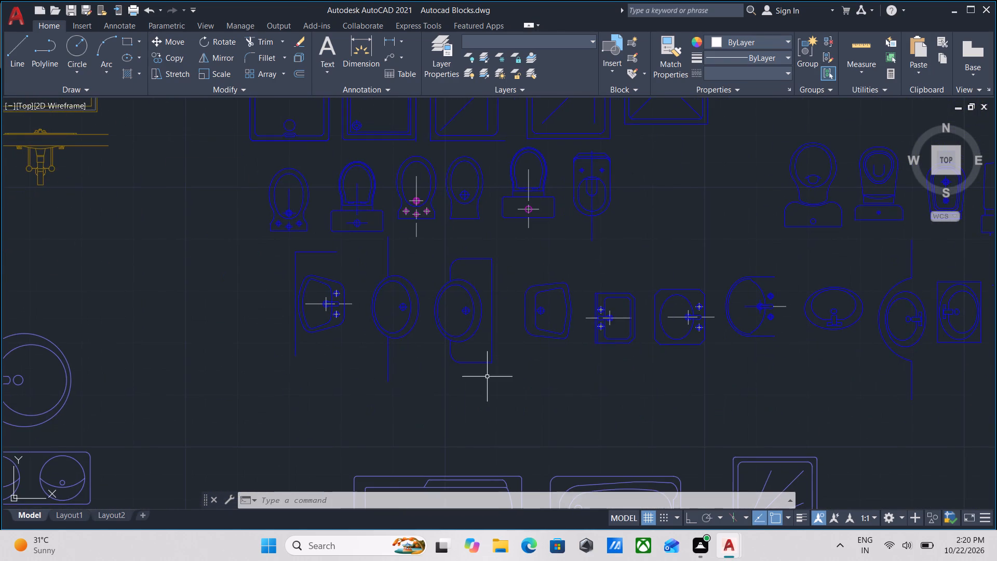
{"action": "middle_click_drag", "start_coordinate": [487, 377], "coordinate": [497, 316]}
{"action": "scroll", "coordinate": [527, 291], "scroll_direction": "up", "scroll_amount": 3}
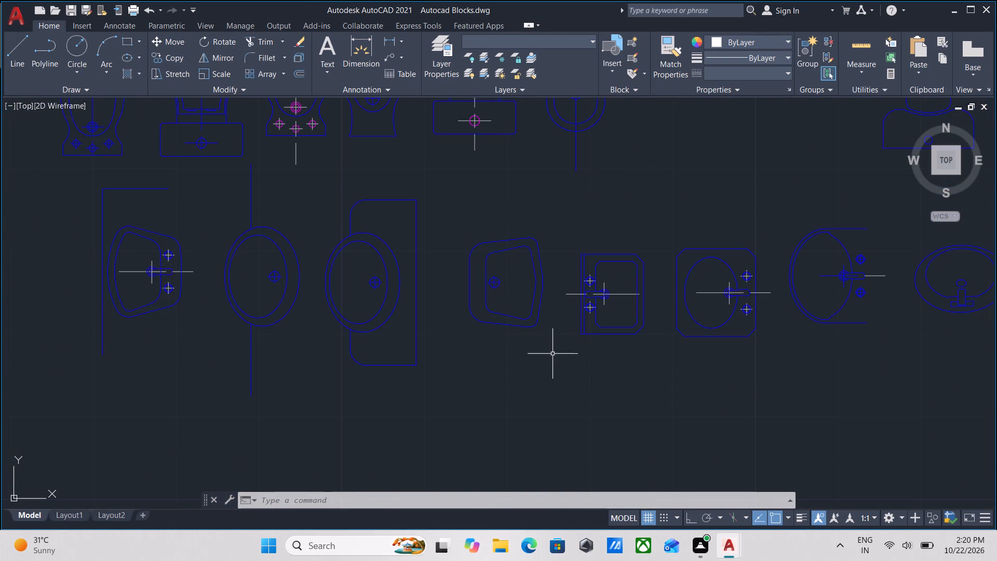
{"action": "left_click", "coordinate": [553, 363]}
{"action": "scroll", "coordinate": [554, 382], "scroll_direction": "down", "scroll_amount": 2}
{"action": "middle_click_drag", "start_coordinate": [554, 382], "coordinate": [565, 377]}
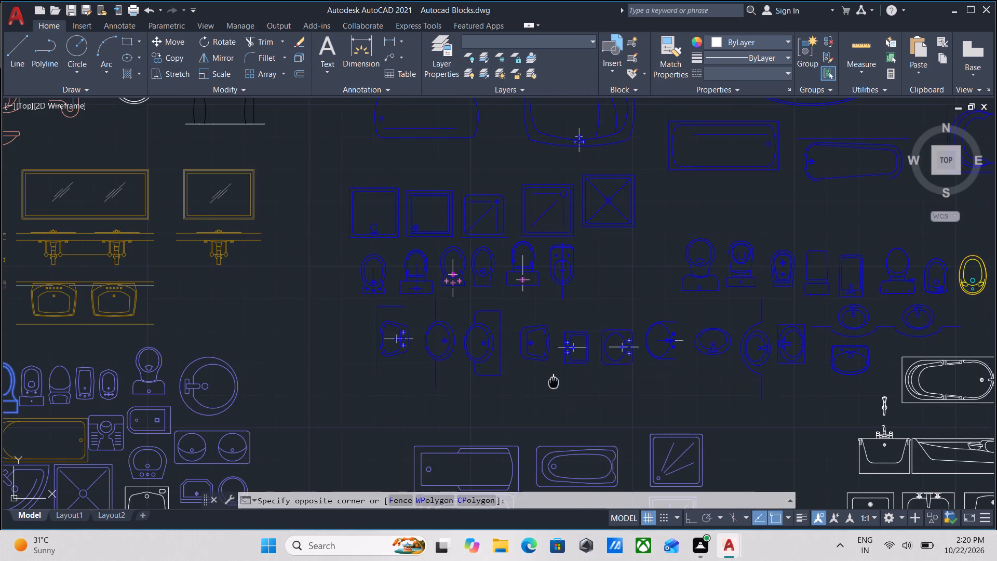
{"action": "middle_click_drag", "start_coordinate": [565, 377], "coordinate": [590, 365]}
{"action": "middle_click_drag", "start_coordinate": [492, 365], "coordinate": [630, 395]}
{"action": "scroll", "coordinate": [486, 425], "scroll_direction": "down", "scroll_amount": 1}
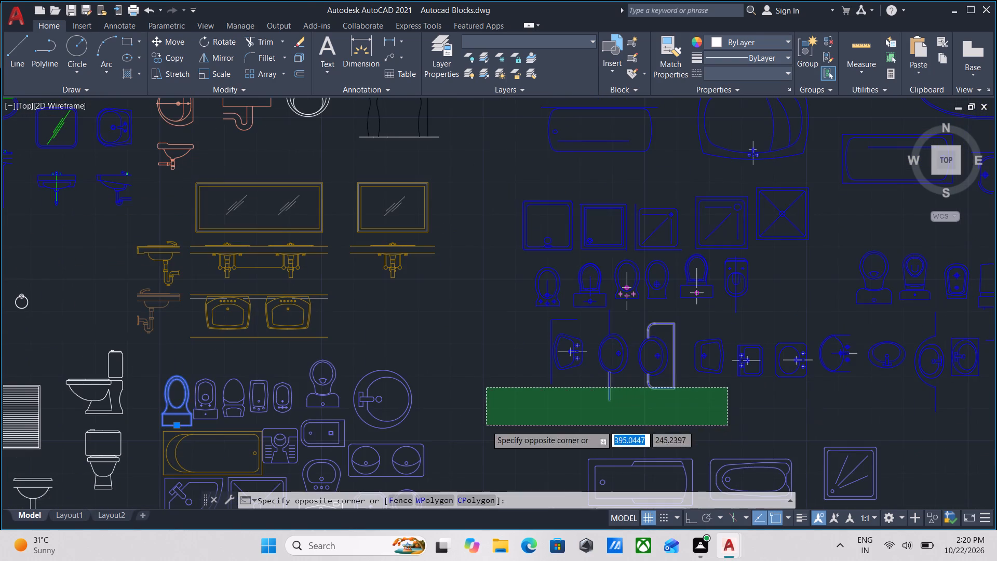
{"action": "middle_click_drag", "start_coordinate": [487, 424], "coordinate": [558, 358]}
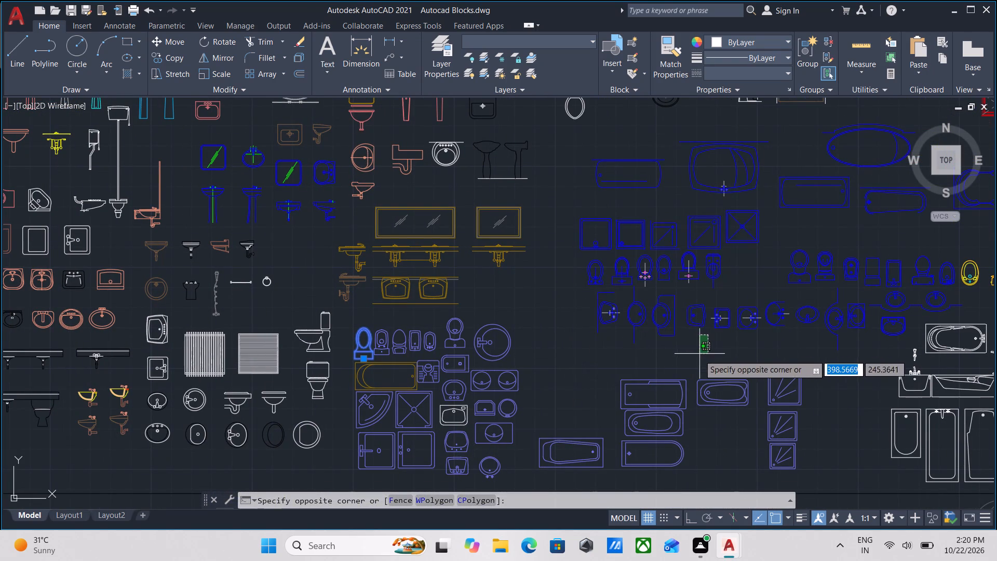
{"action": "left_click", "coordinate": [699, 355]}
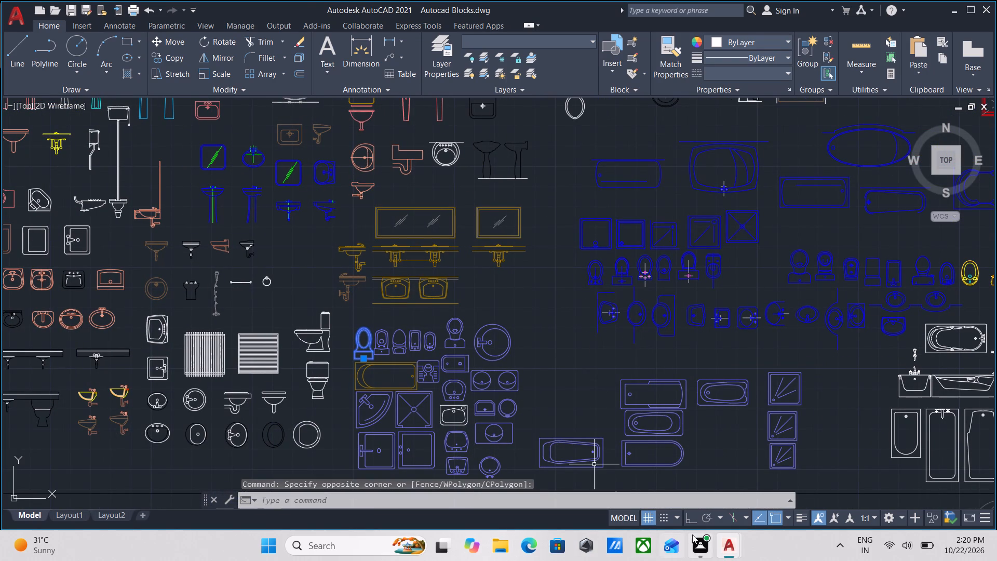
Switch to the AUTOCAD PROJECT 67 drawing and paste the copied toilet above the furnished-plan grid, near the other pasted blocks.
{"action": "left_click", "coordinate": [667, 488]}
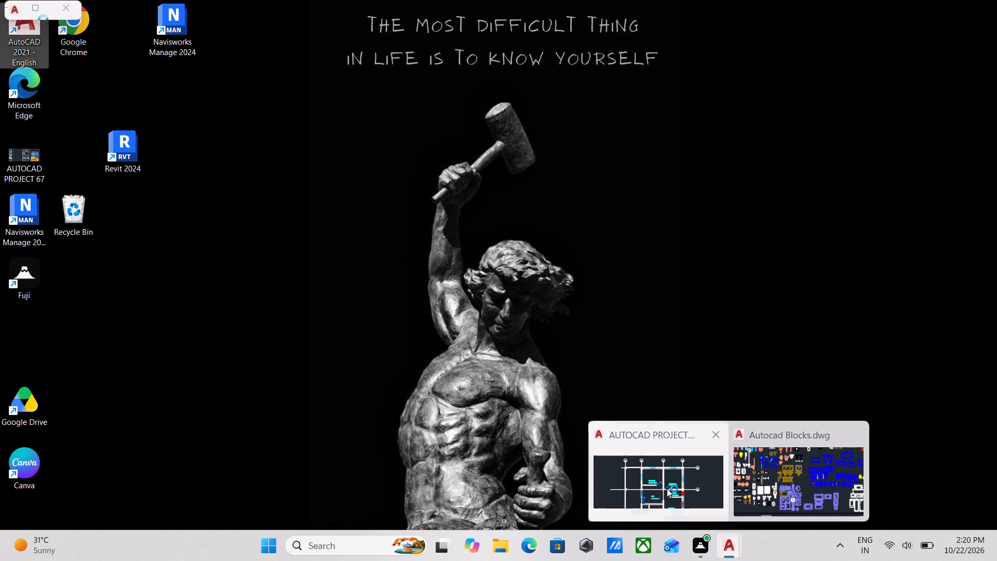
{"action": "scroll", "coordinate": [547, 381], "scroll_direction": "up", "scroll_amount": 2}
{"action": "scroll", "coordinate": [572, 366], "scroll_direction": "down", "scroll_amount": 5}
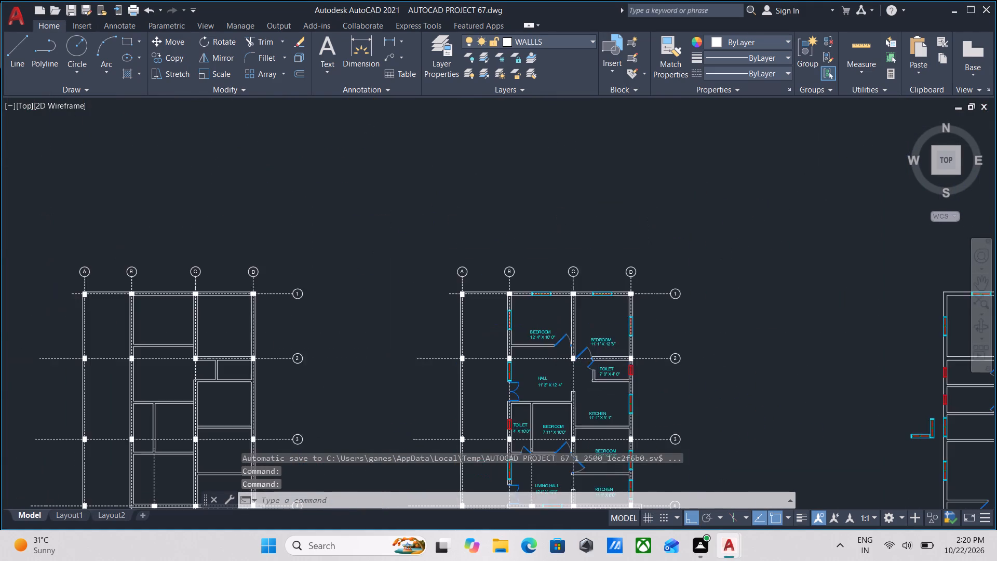
{"action": "scroll", "coordinate": [655, 397], "scroll_direction": "up", "scroll_amount": 1}
{"action": "scroll", "coordinate": [655, 397], "scroll_direction": "down", "scroll_amount": 1}
{"action": "middle_click_drag", "start_coordinate": [655, 397], "coordinate": [558, 390]}
{"action": "scroll", "coordinate": [550, 311], "scroll_direction": "up", "scroll_amount": 2}
{"action": "middle_click_drag", "start_coordinate": [583, 286], "coordinate": [612, 318]}
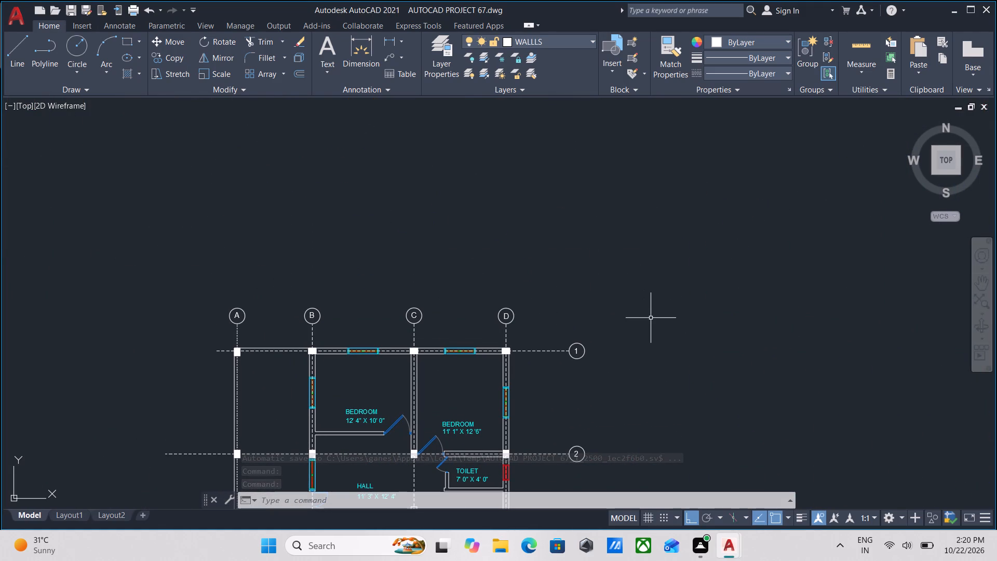
{"action": "key", "text": "ctrl+v"}
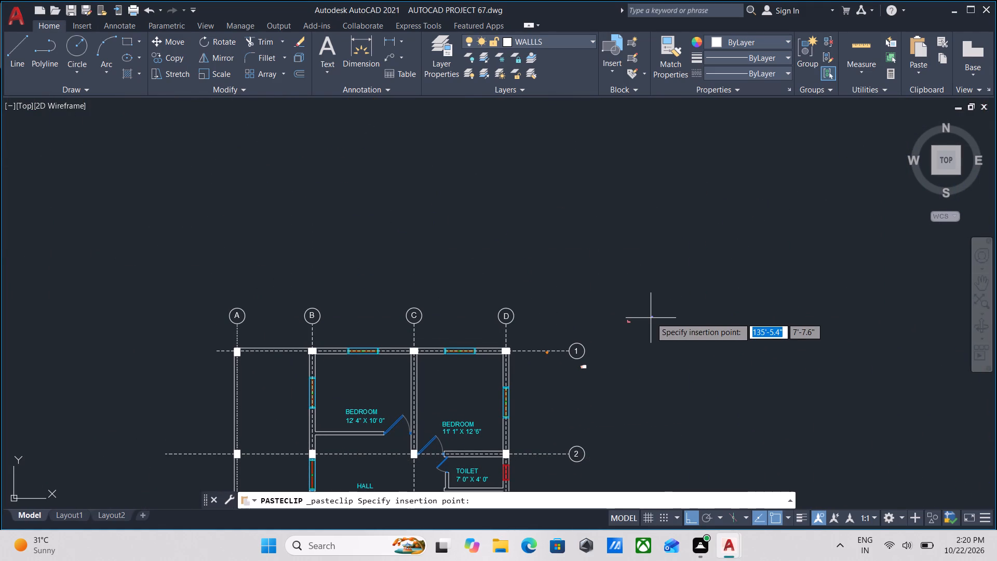
{"action": "left_click", "coordinate": [445, 189]}
Copy the orange double bed with side tables from its outer corner into the 12' 4" x 10' 0" bedroom between grids B and C.
{"action": "scroll", "coordinate": [341, 248], "scroll_direction": "up", "scroll_amount": 1}
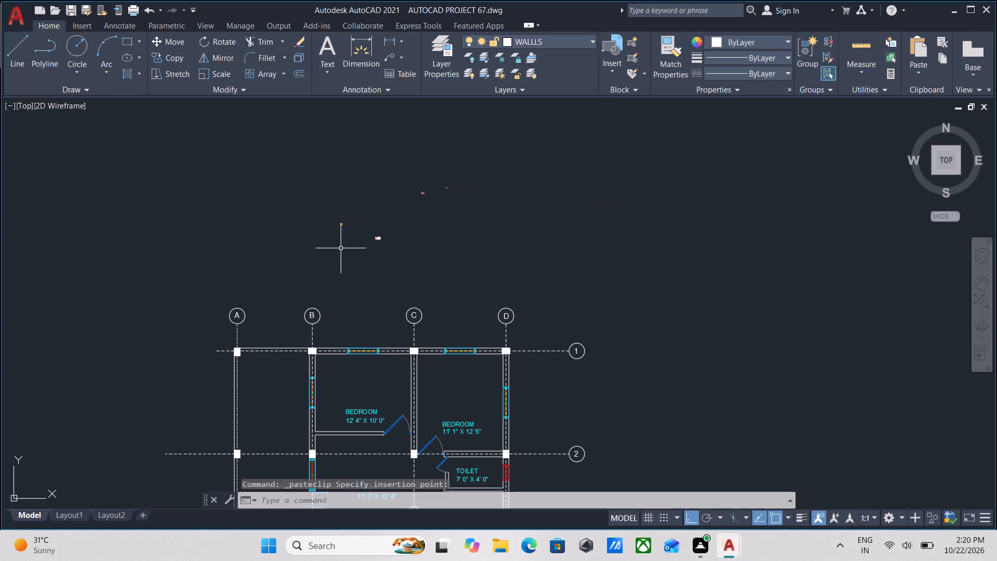
{"action": "scroll", "coordinate": [341, 248], "scroll_direction": "up", "scroll_amount": 1}
{"action": "middle_click_drag", "start_coordinate": [442, 257], "coordinate": [433, 332]}
{"action": "scroll", "coordinate": [436, 318], "scroll_direction": "up", "scroll_amount": 1}
{"action": "scroll", "coordinate": [232, 202], "scroll_direction": "up", "scroll_amount": 2}
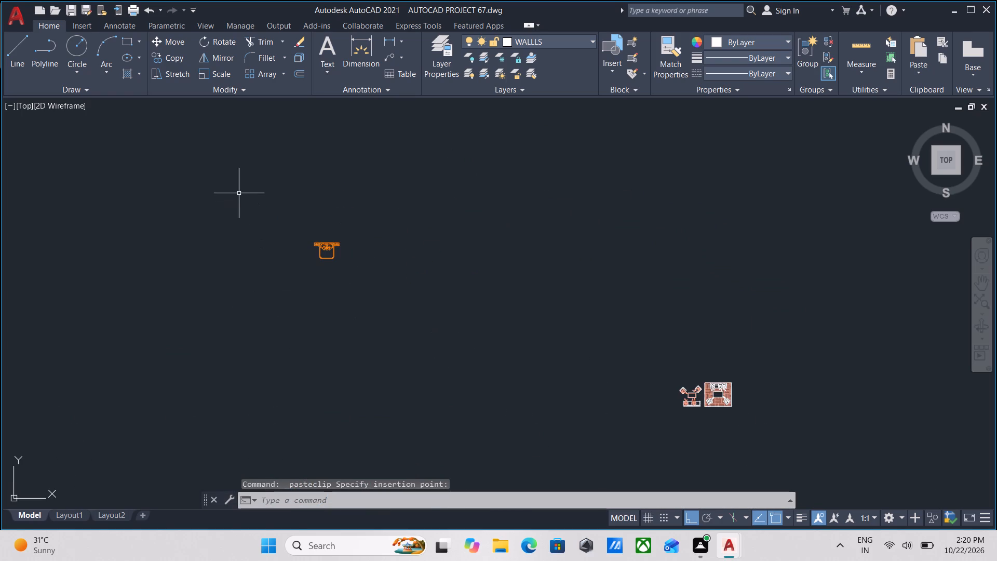
{"action": "middle_click_drag", "start_coordinate": [242, 192], "coordinate": [262, 248]}
{"action": "left_click", "coordinate": [356, 333]}
{"action": "left_click", "coordinate": [343, 298]}
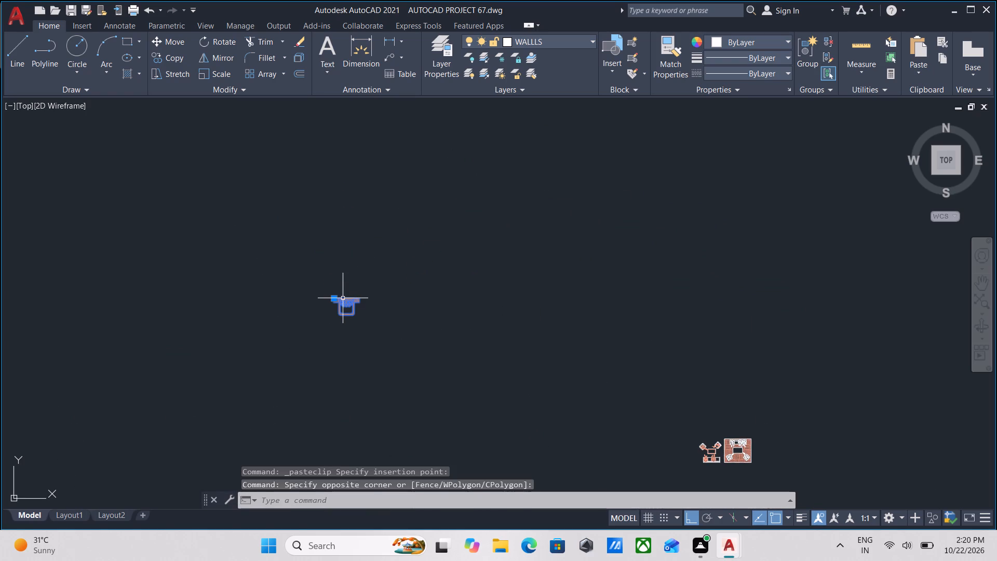
{"action": "type", "text": "CO"}
{"action": "key", "text": "Return"}
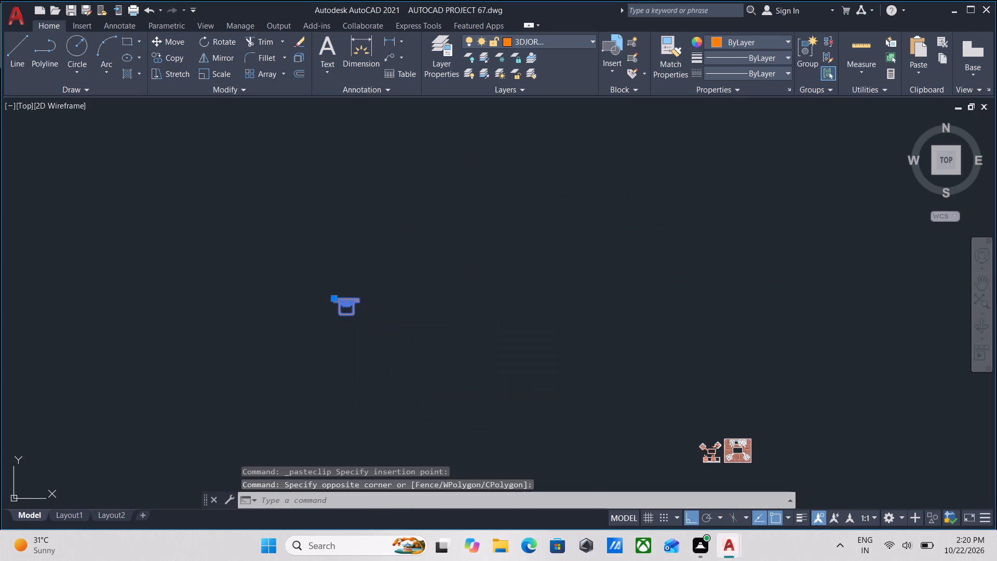
{"action": "scroll", "coordinate": [343, 298], "scroll_direction": "up", "scroll_amount": 9}
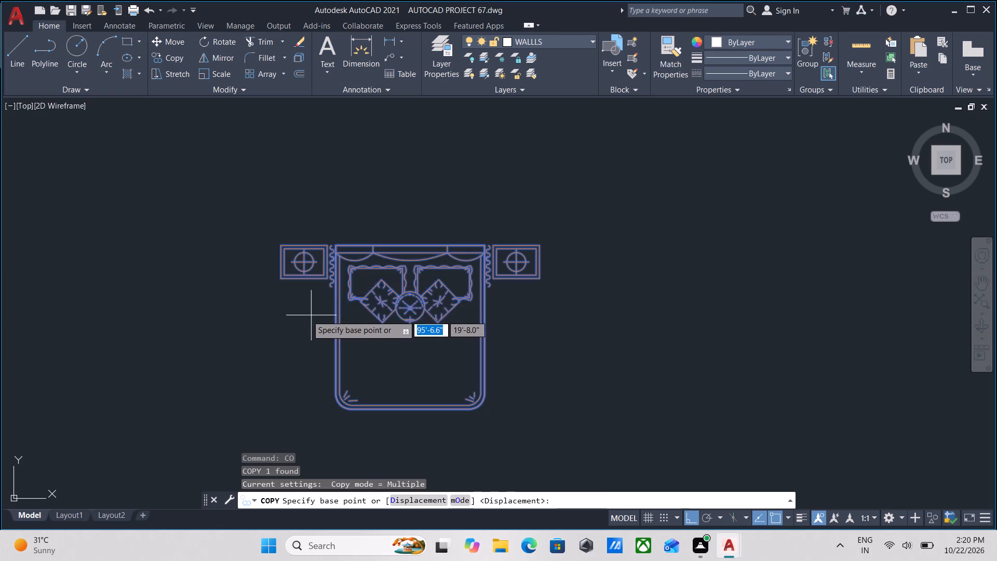
{"action": "scroll", "coordinate": [279, 248], "scroll_direction": "up", "scroll_amount": 2}
{"action": "left_click", "coordinate": [281, 243]}
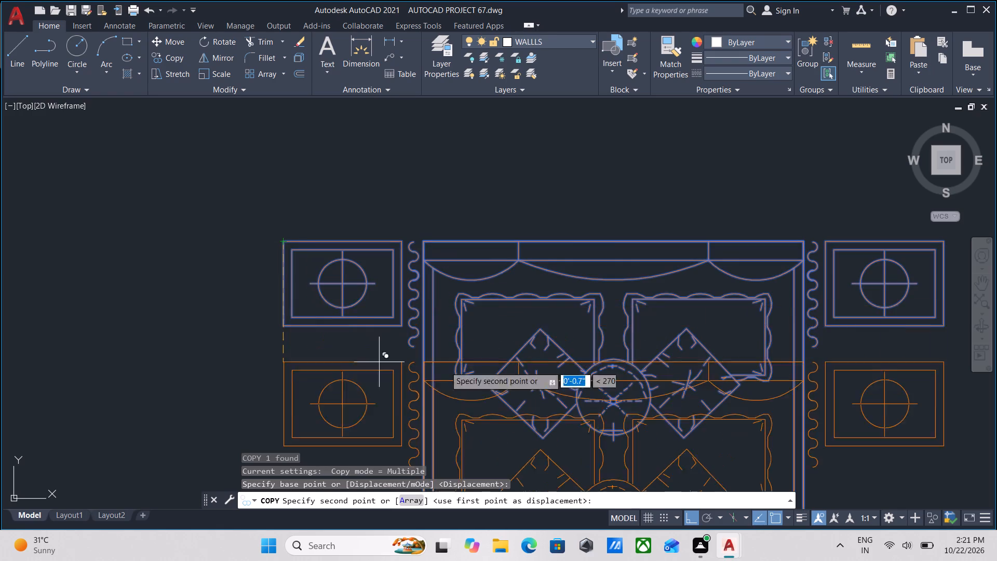
{"action": "scroll", "coordinate": [489, 357], "scroll_direction": "down", "scroll_amount": 2}
{"action": "middle_click_drag", "start_coordinate": [489, 354], "coordinate": [463, 284]}
{"action": "scroll", "coordinate": [454, 280], "scroll_direction": "down", "scroll_amount": 8}
{"action": "middle_click_drag", "start_coordinate": [471, 328], "coordinate": [402, 131]}
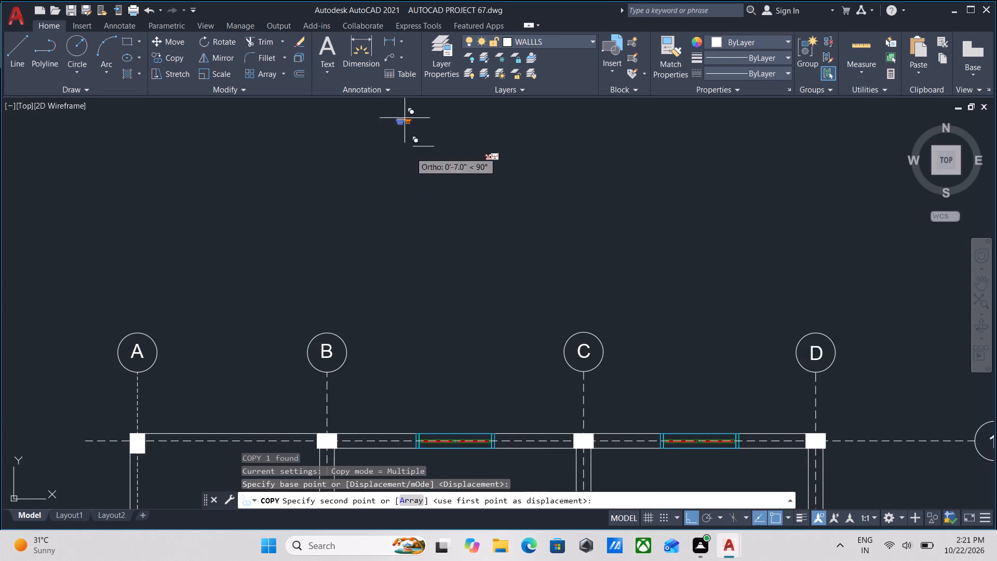
{"action": "scroll", "coordinate": [423, 300], "scroll_direction": "down", "scroll_amount": 3}
{"action": "middle_click_drag", "start_coordinate": [421, 273], "coordinate": [429, 170]}
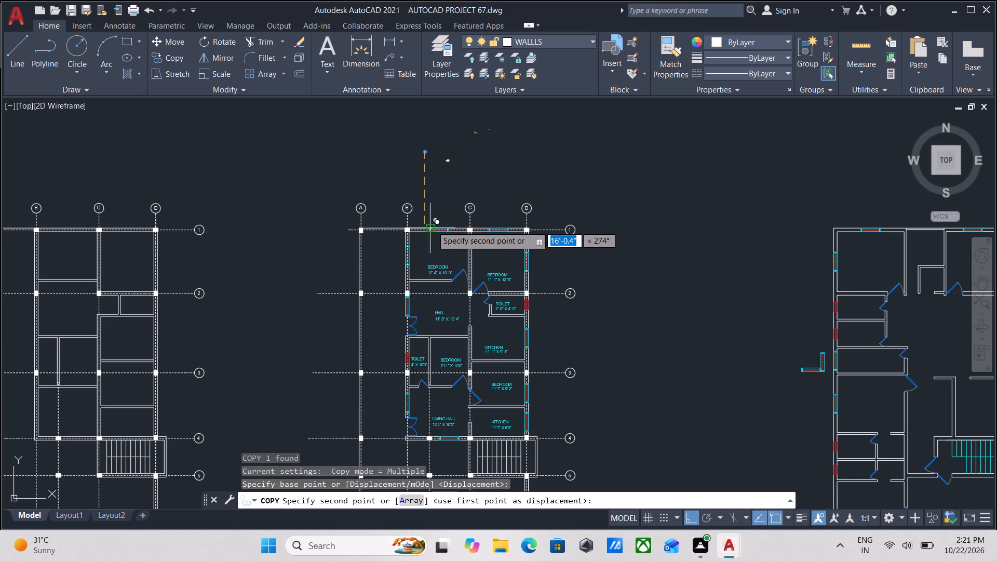
{"action": "scroll", "coordinate": [432, 229], "scroll_direction": "up", "scroll_amount": 4}
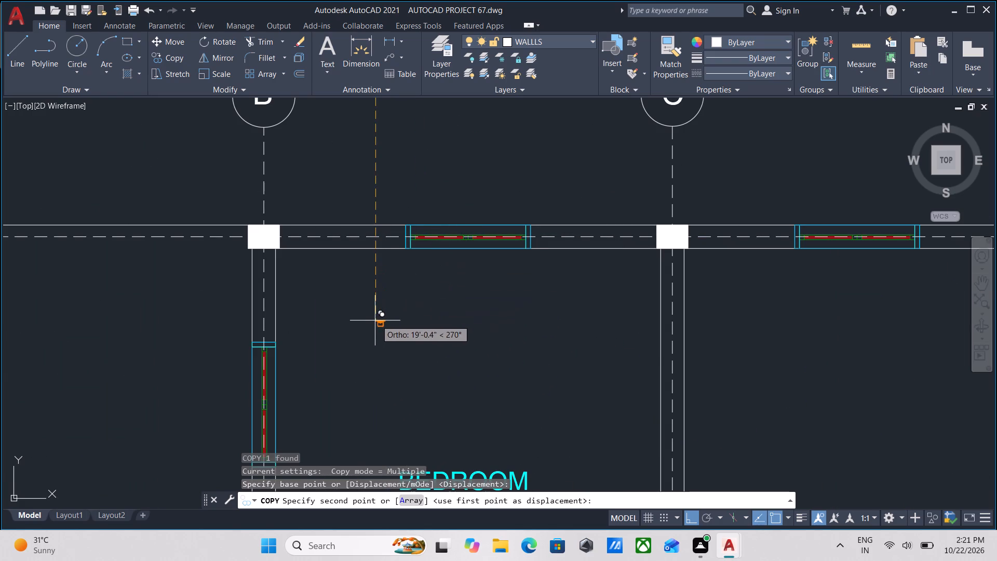
{"action": "left_click", "coordinate": [382, 315]}
{"action": "scroll", "coordinate": [390, 311], "scroll_direction": "up", "scroll_amount": 2}
{"action": "key", "text": "Escape"}
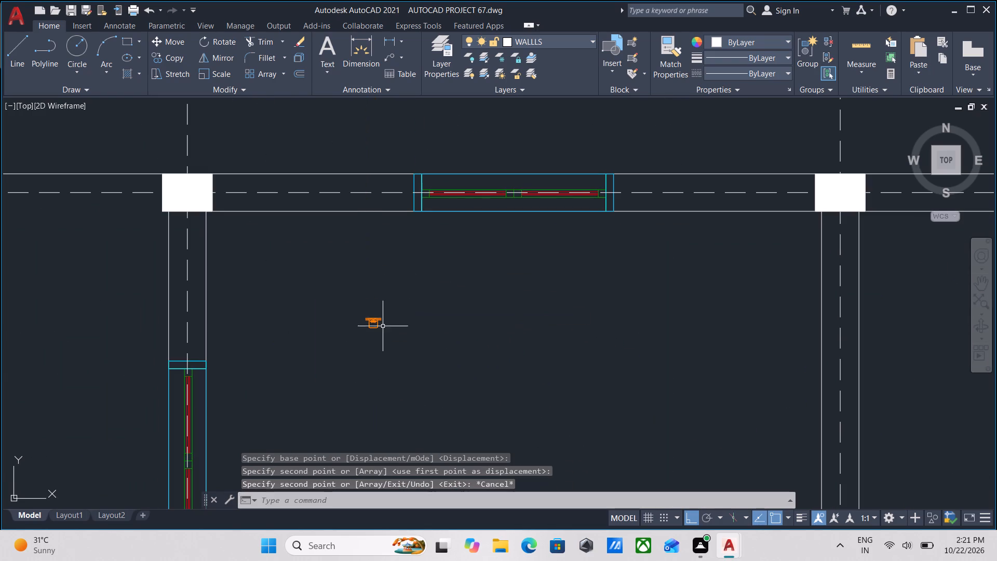
Scale the copied bed by reference from the headboard's upper-left corner, using its straight side edge as the reference and 4' as the new length.
{"action": "scroll", "coordinate": [382, 327], "scroll_direction": "up", "scroll_amount": 3}
{"action": "middle_click_drag", "start_coordinate": [385, 312], "coordinate": [487, 251]}
{"action": "scroll", "coordinate": [479, 256], "scroll_direction": "up", "scroll_amount": 2}
{"action": "left_click", "coordinate": [465, 282]}
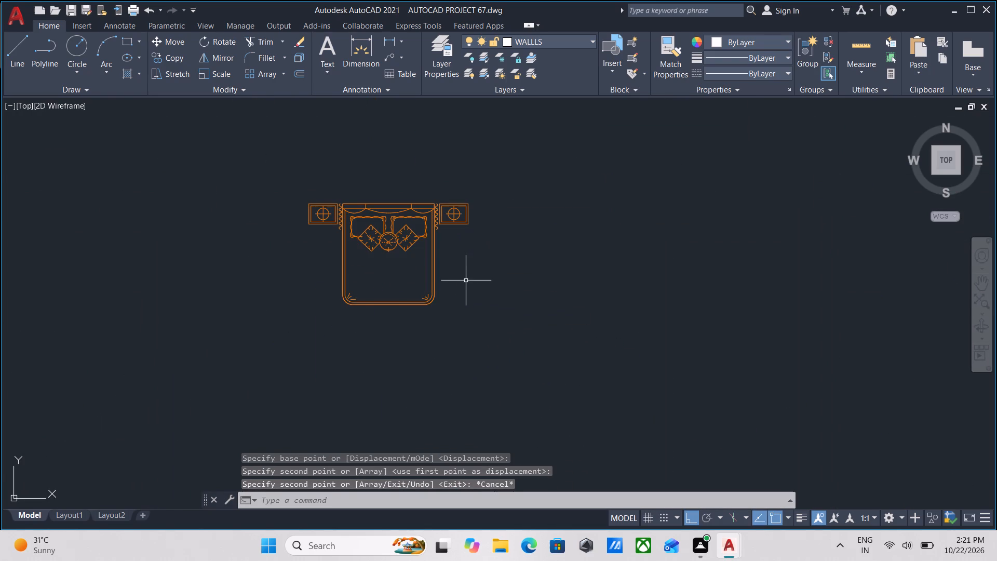
{"action": "left_click", "coordinate": [386, 235]}
{"action": "middle_click_drag", "start_coordinate": [442, 247], "coordinate": [512, 264]}
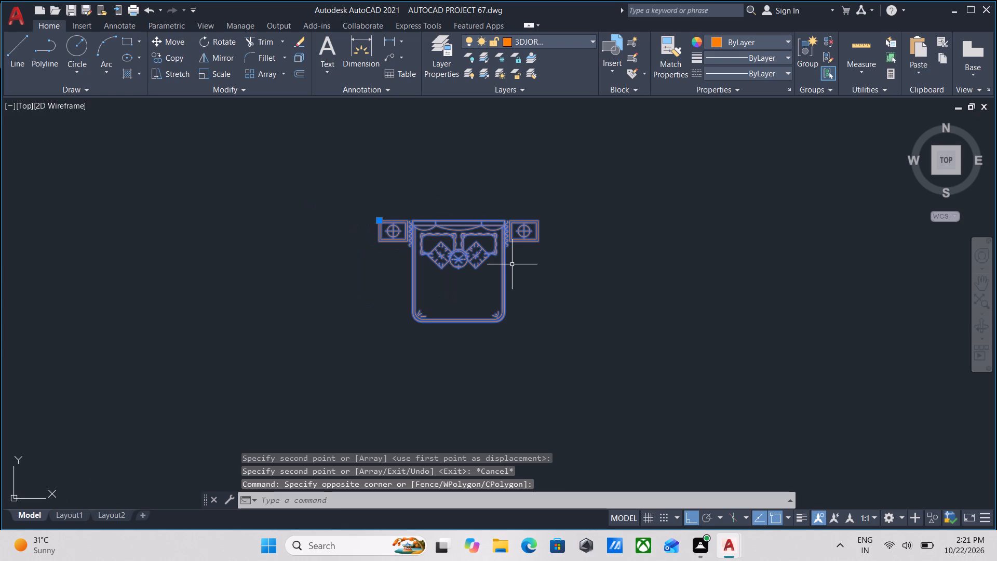
{"action": "type", "text": "SCALE"}
{"action": "key", "text": "Return"}
{"action": "scroll", "coordinate": [451, 232], "scroll_direction": "up", "scroll_amount": 2}
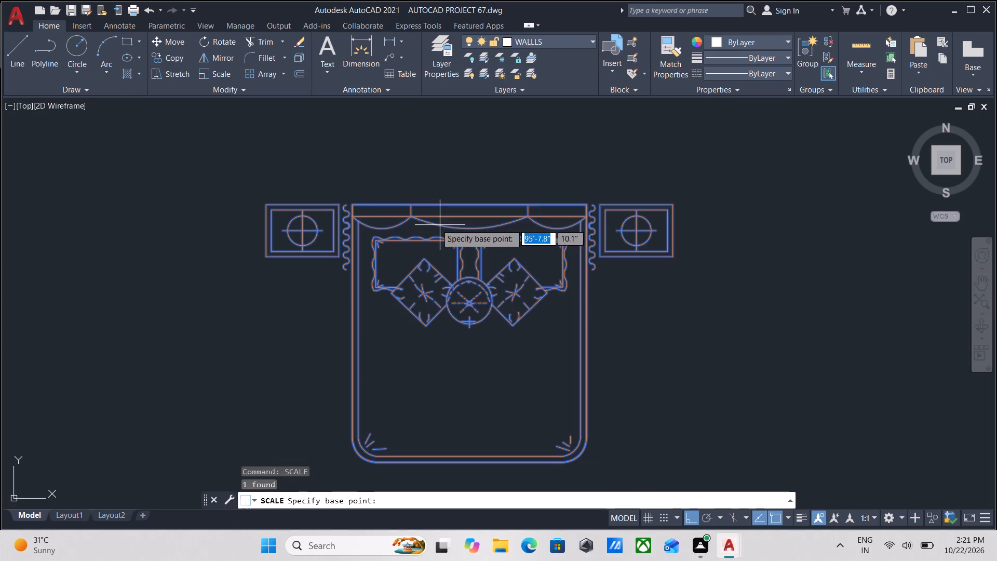
{"action": "middle_click_drag", "start_coordinate": [390, 205], "coordinate": [395, 259]}
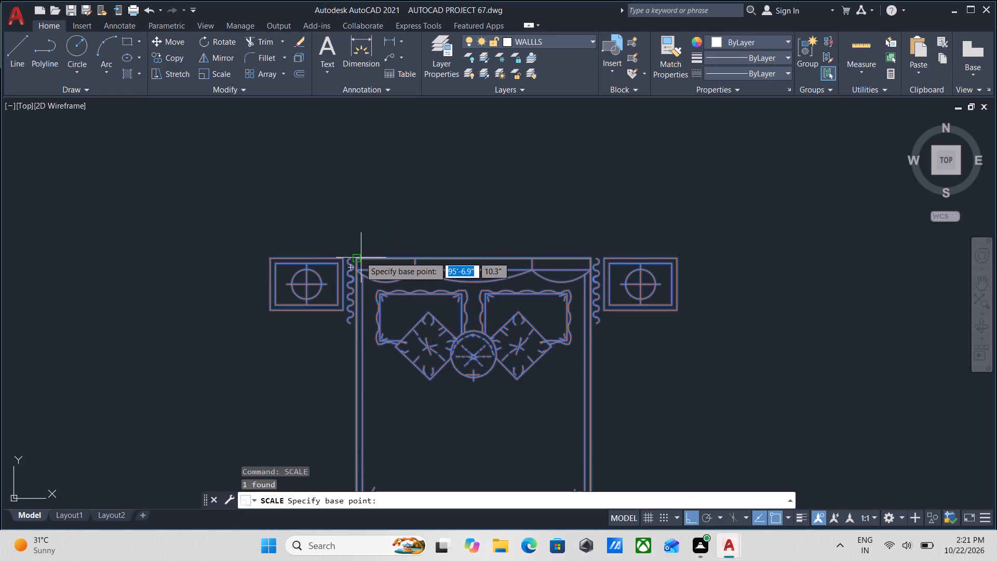
{"action": "left_click", "coordinate": [354, 257]}
{"action": "scroll", "coordinate": [352, 326], "scroll_direction": "down", "scroll_amount": 1}
{"action": "middle_click_drag", "start_coordinate": [354, 314], "coordinate": [368, 238]}
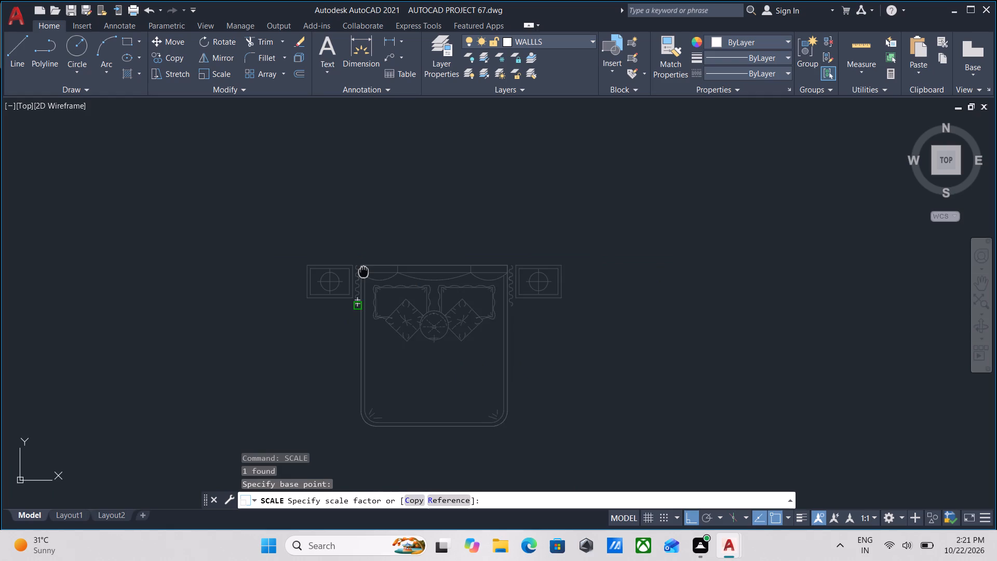
{"action": "middle_click_drag", "start_coordinate": [368, 238], "coordinate": [372, 208]}
{"action": "scroll", "coordinate": [365, 363], "scroll_direction": "down", "scroll_amount": 2}
{"action": "middle_click_drag", "start_coordinate": [365, 363], "coordinate": [399, 229]}
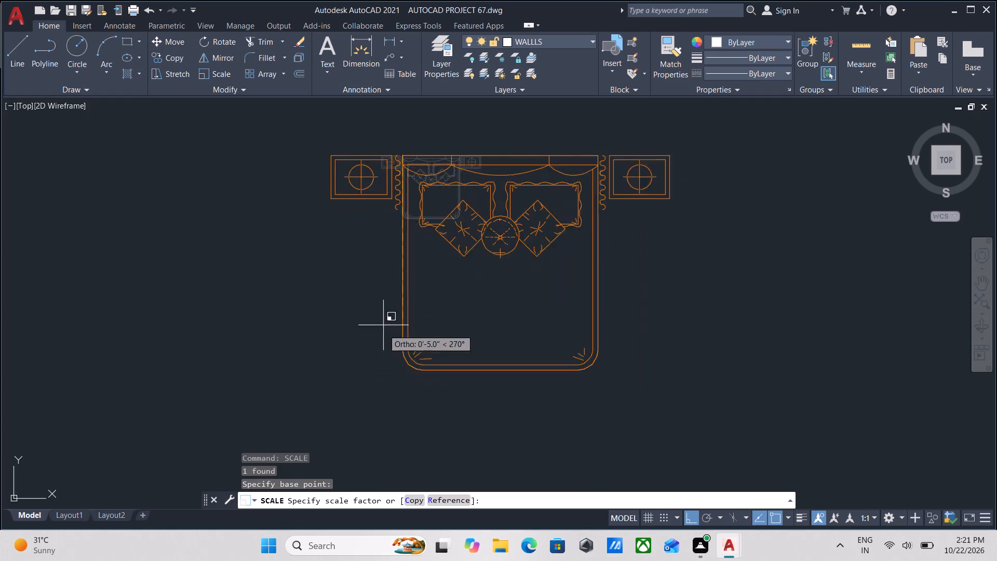
{"action": "scroll", "coordinate": [383, 341], "scroll_direction": "down", "scroll_amount": 1}
{"action": "middle_click_drag", "start_coordinate": [383, 341], "coordinate": [390, 252]}
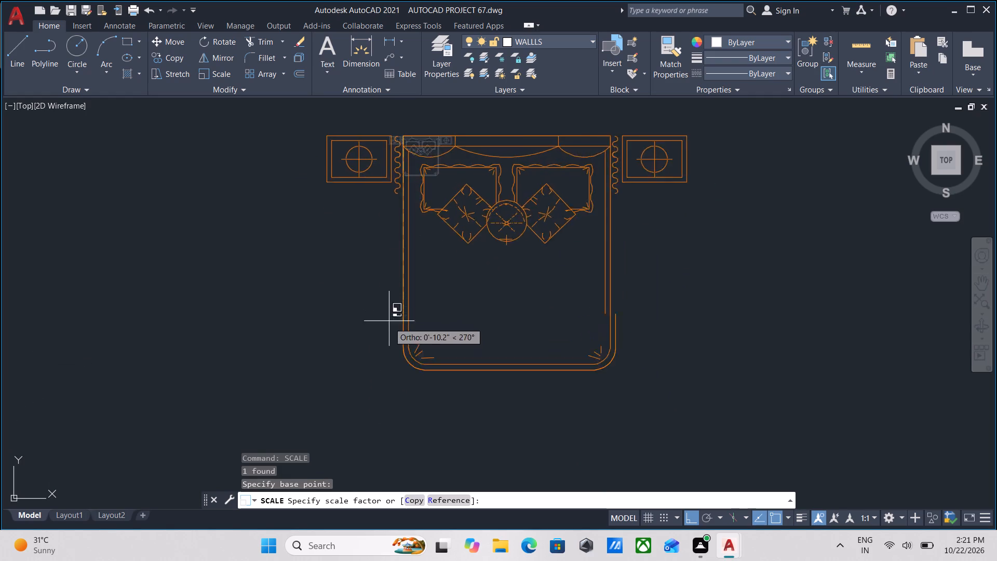
{"action": "scroll", "coordinate": [392, 352], "scroll_direction": "down", "scroll_amount": 2}
{"action": "middle_click_drag", "start_coordinate": [392, 352], "coordinate": [420, 302]}
{"action": "scroll", "coordinate": [421, 297], "scroll_direction": "down", "scroll_amount": 2}
{"action": "middle_click_drag", "start_coordinate": [409, 337], "coordinate": [410, 329]}
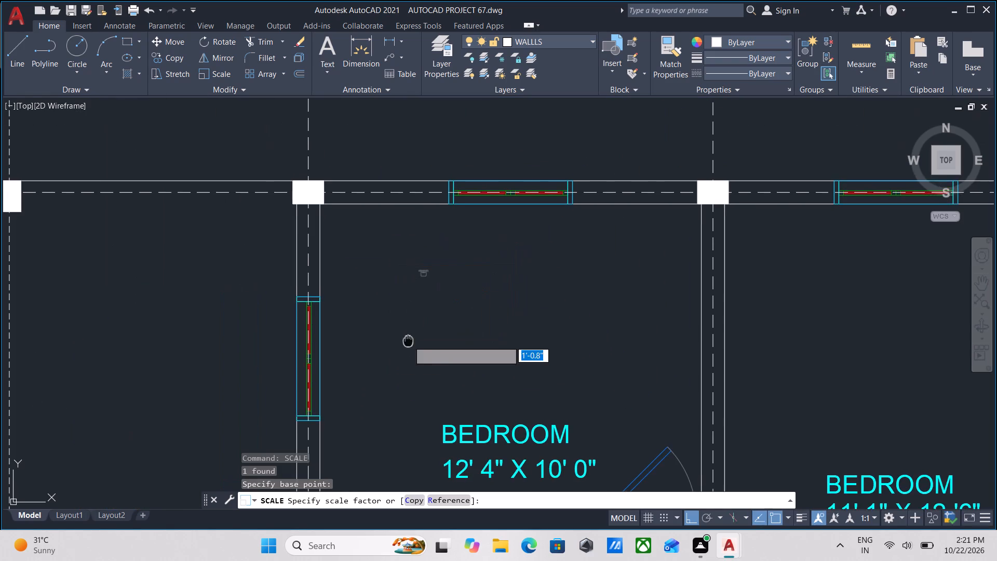
{"action": "middle_click_drag", "start_coordinate": [410, 329], "coordinate": [432, 285]}
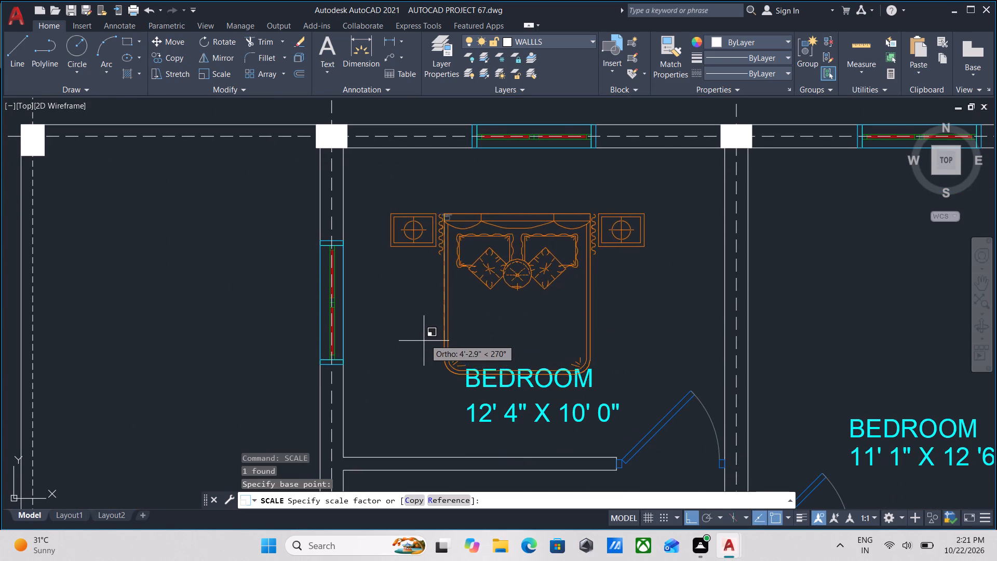
{"action": "scroll", "coordinate": [428, 333], "scroll_direction": "up", "scroll_amount": 2}
{"action": "scroll", "coordinate": [429, 333], "scroll_direction": "down", "scroll_amount": 1}
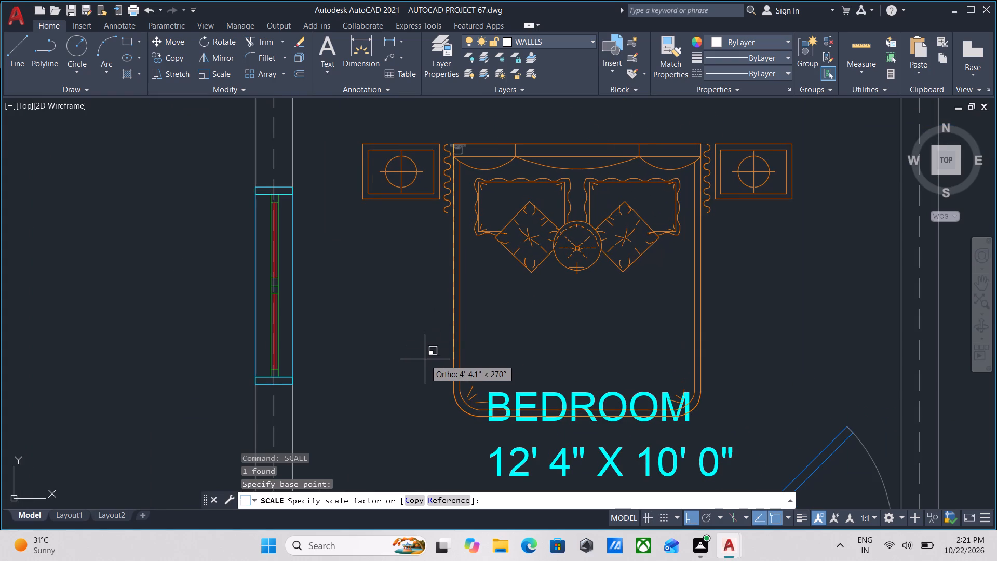
{"action": "scroll", "coordinate": [438, 348], "scroll_direction": "down", "scroll_amount": 1}
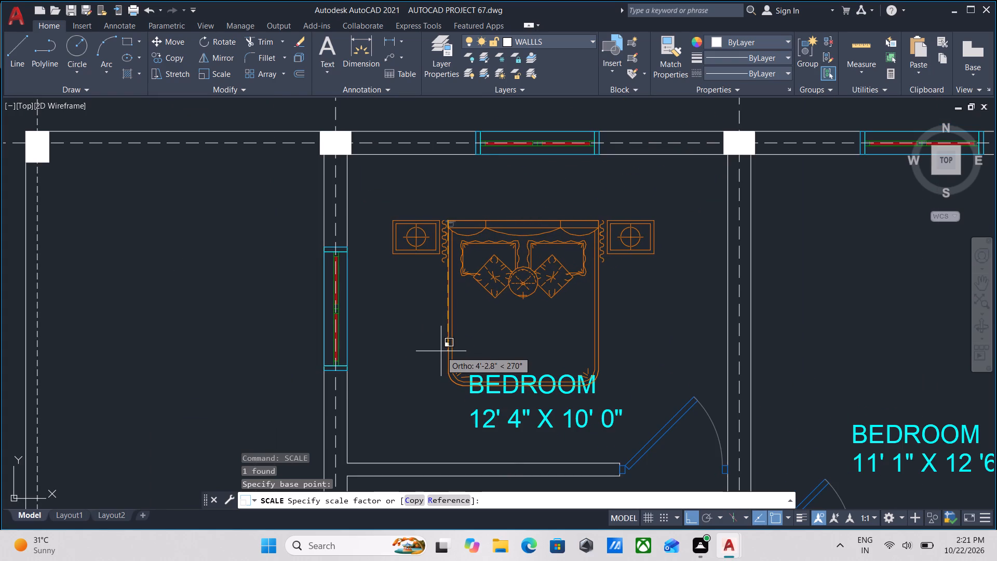
{"action": "key", "text": "r"}
{"action": "key", "text": "Return"}
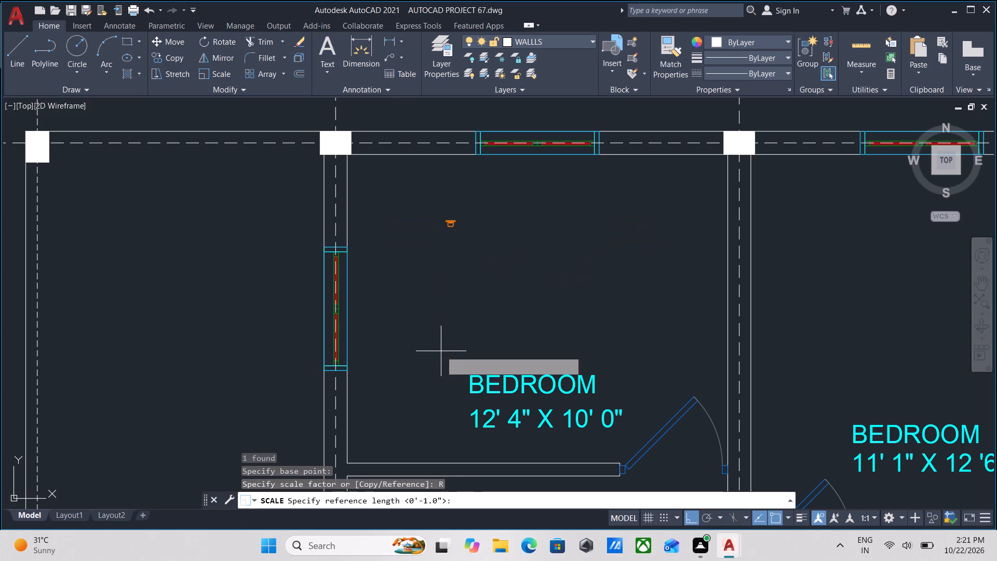
{"action": "scroll", "coordinate": [456, 210], "scroll_direction": "up", "scroll_amount": 3}
{"action": "scroll", "coordinate": [416, 227], "scroll_direction": "up", "scroll_amount": 2}
{"action": "scroll", "coordinate": [436, 321], "scroll_direction": "up", "scroll_amount": 3}
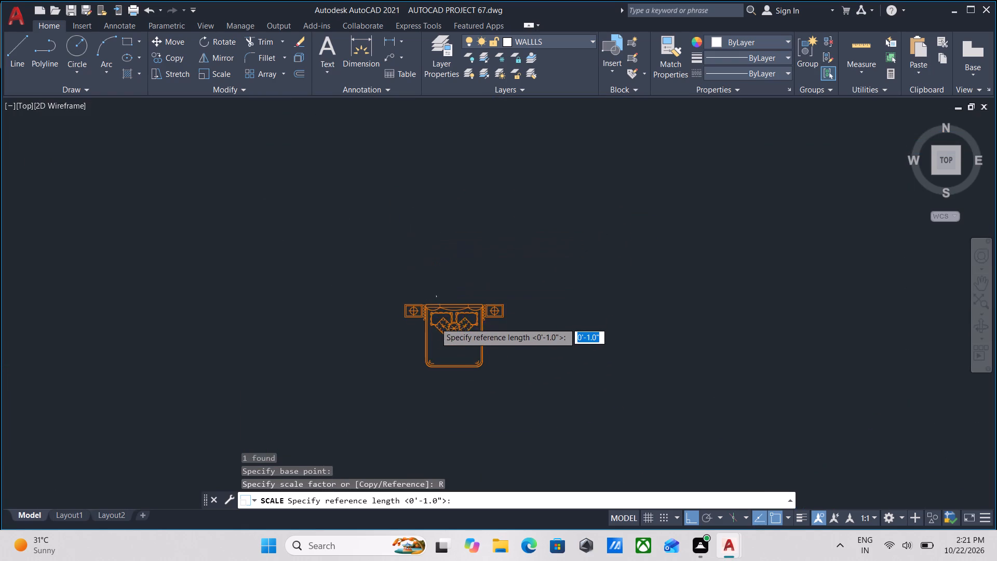
{"action": "scroll", "coordinate": [389, 256], "scroll_direction": "up", "scroll_amount": 2}
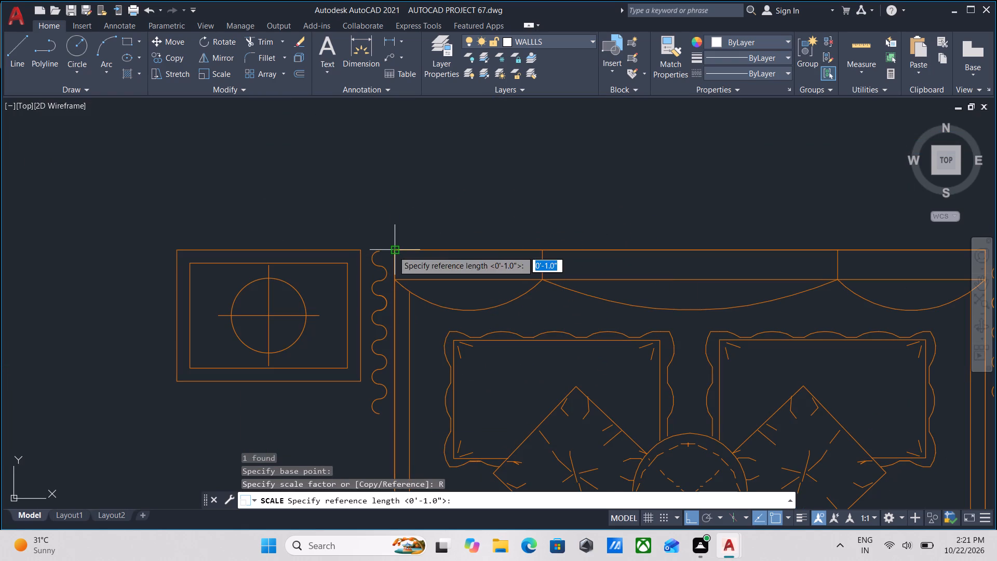
{"action": "left_click", "coordinate": [393, 251]}
{"action": "scroll", "coordinate": [399, 382], "scroll_direction": "down", "scroll_amount": 2}
{"action": "middle_click_drag", "start_coordinate": [399, 359], "coordinate": [398, 168]}
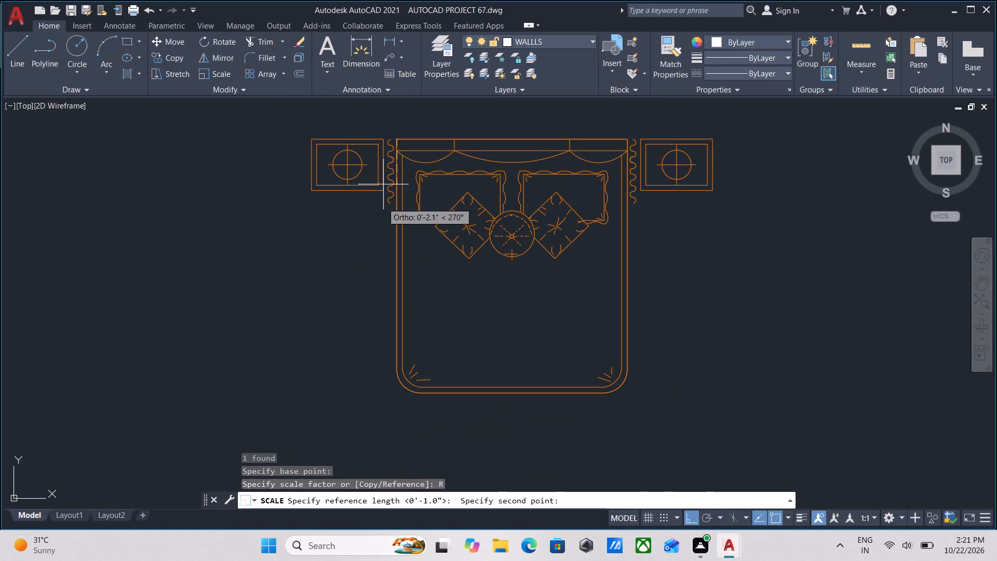
{"action": "left_click", "coordinate": [397, 370]}
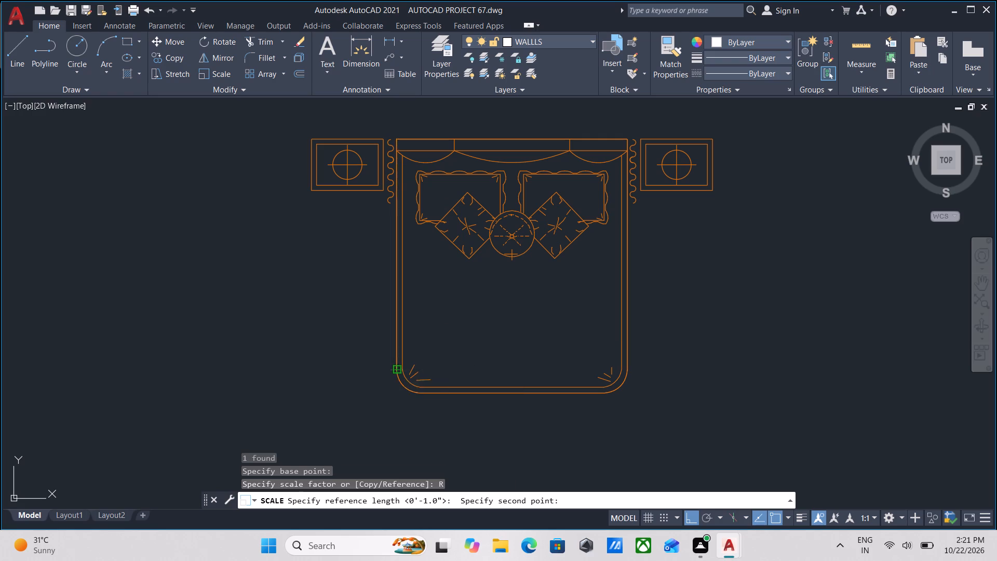
{"action": "scroll", "coordinate": [406, 416], "scroll_direction": "down", "scroll_amount": 2}
{"action": "middle_click_drag", "start_coordinate": [406, 416], "coordinate": [424, 234]}
{"action": "scroll", "coordinate": [440, 411], "scroll_direction": "down", "scroll_amount": 3}
{"action": "middle_click_drag", "start_coordinate": [440, 411], "coordinate": [466, 239]}
{"action": "scroll", "coordinate": [445, 428], "scroll_direction": "down", "scroll_amount": 2}
{"action": "middle_click_drag", "start_coordinate": [445, 428], "coordinate": [445, 388]}
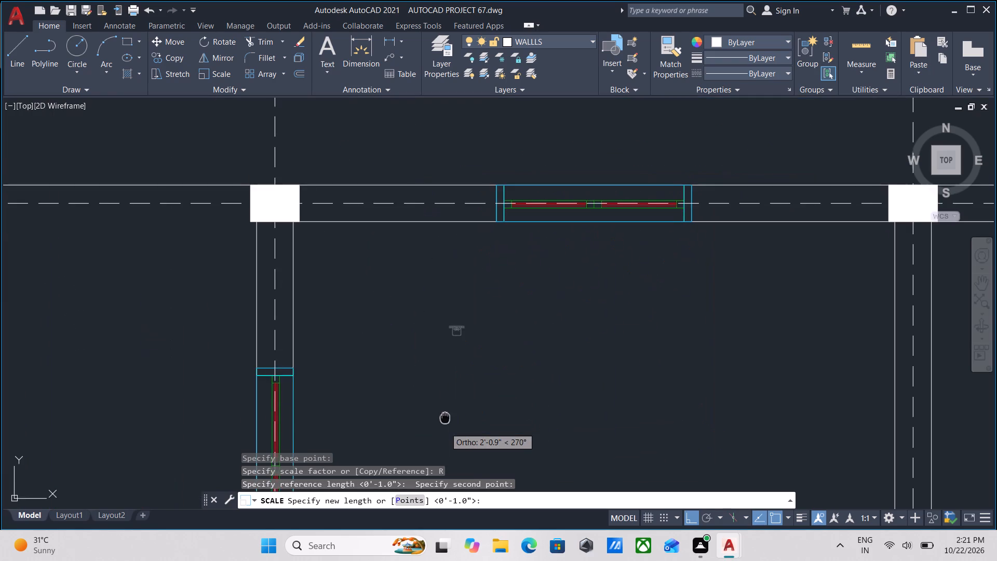
{"action": "middle_click_drag", "start_coordinate": [445, 388], "coordinate": [454, 293]}
{"action": "scroll", "coordinate": [455, 369], "scroll_direction": "down", "scroll_amount": 2}
{"action": "scroll", "coordinate": [458, 394], "scroll_direction": "up", "scroll_amount": 3}
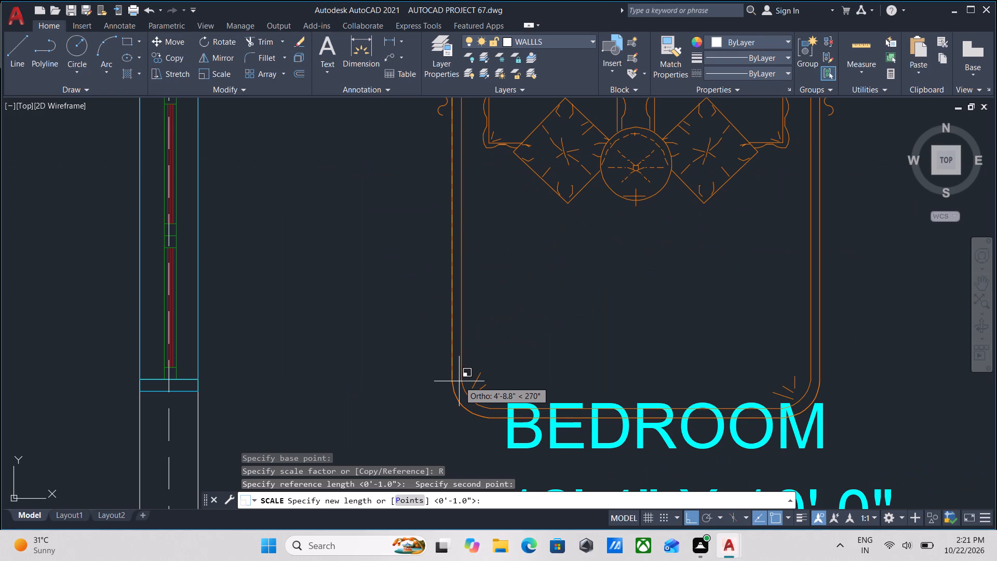
{"action": "type", "text": "4'"}
{"action": "key", "text": "Return"}
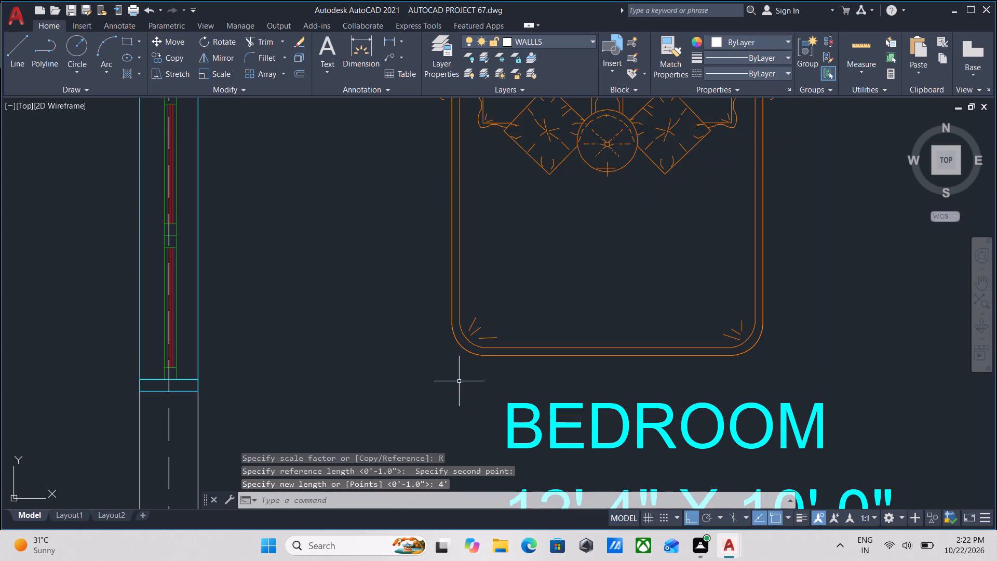
{"action": "scroll", "coordinate": [463, 380], "scroll_direction": "down", "scroll_amount": 3}
{"action": "middle_click_drag", "start_coordinate": [465, 378], "coordinate": [464, 398]}
{"action": "scroll", "coordinate": [529, 364], "scroll_direction": "up", "scroll_amount": 2}
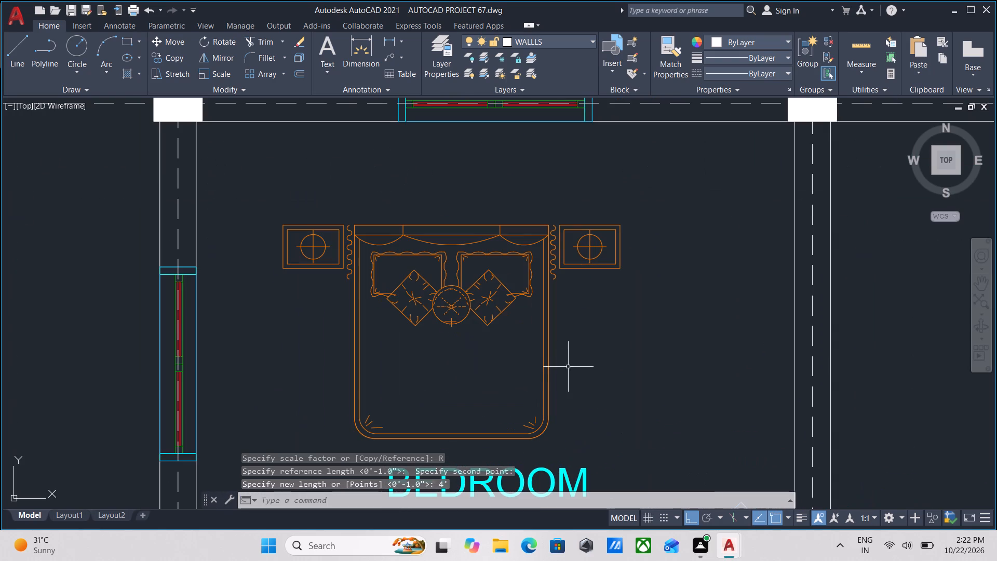
Move the scaled double bed from its headboard's midpoint straight up to just below the window wall of the 12' 4" x 10' 0" bedroom.
{"action": "left_click", "coordinate": [590, 366]}
{"action": "left_click", "coordinate": [533, 332]}
{"action": "middle_click_drag", "start_coordinate": [532, 332], "coordinate": [602, 394]}
{"action": "middle_click_drag", "start_coordinate": [503, 374], "coordinate": [531, 378]}
{"action": "key", "text": "m"}
{"action": "key", "text": "Return"}
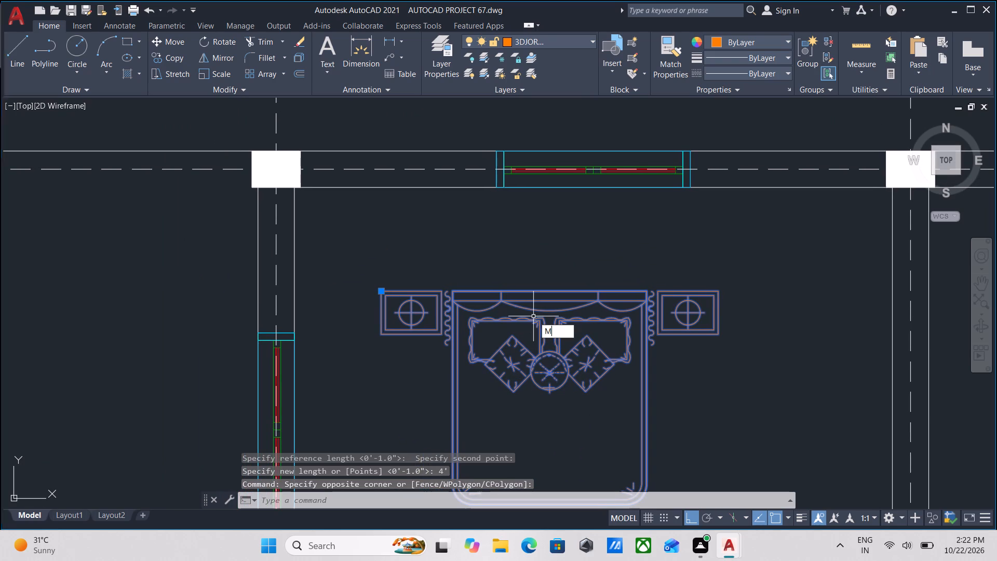
{"action": "left_click", "coordinate": [546, 290]}
{"action": "left_click", "coordinate": [574, 210]}
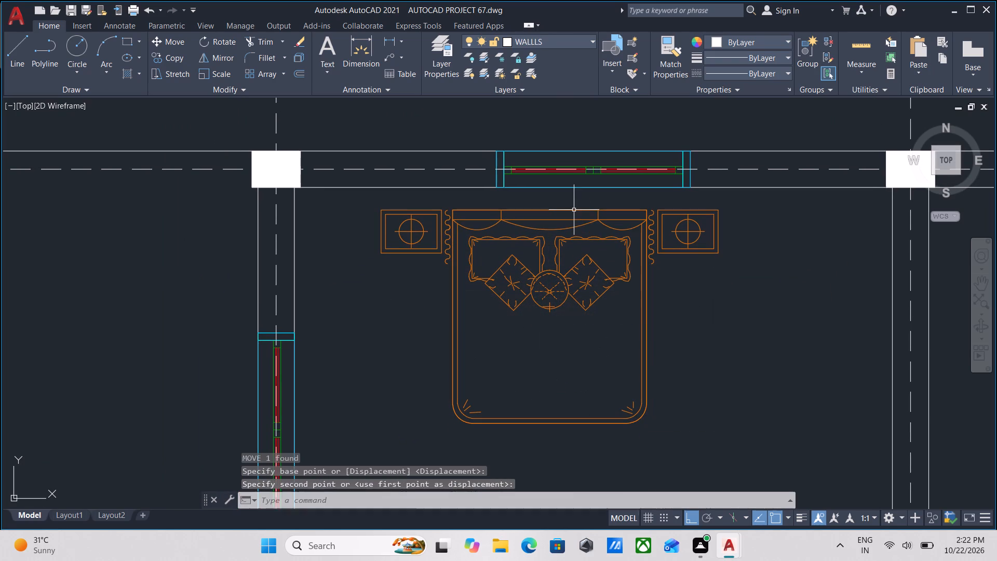
Copy the bed by its headboard midpoint into the 11' 1" x 12' 6" bedroom, level with the original and centred under the window.
{"action": "scroll", "coordinate": [646, 304], "scroll_direction": "down", "scroll_amount": 1}
{"action": "middle_click_drag", "start_coordinate": [646, 304], "coordinate": [559, 282]}
{"action": "left_click", "coordinate": [598, 375]}
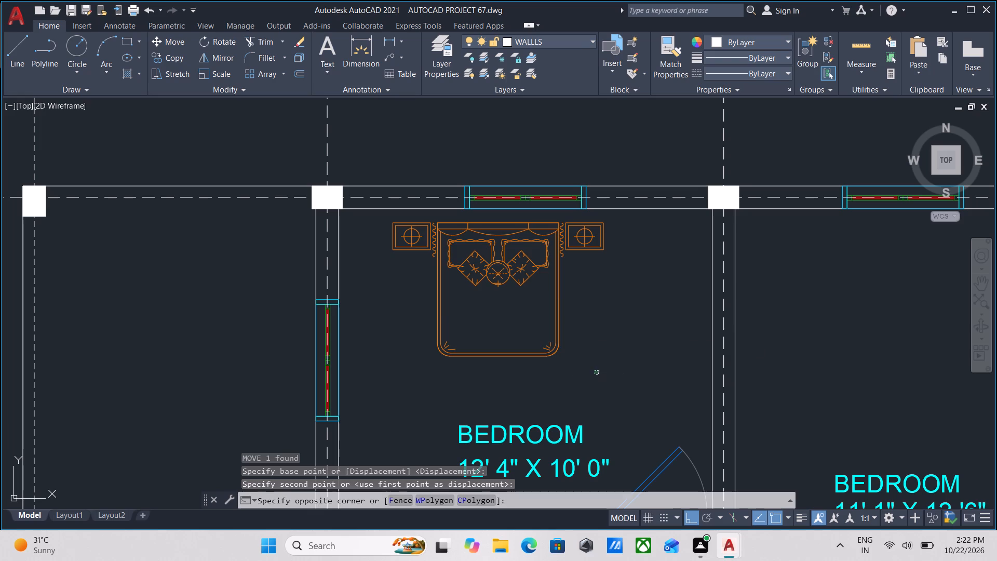
{"action": "left_click", "coordinate": [555, 322]}
{"action": "middle_click_drag", "start_coordinate": [555, 322], "coordinate": [579, 300]}
{"action": "scroll", "coordinate": [565, 312], "scroll_direction": "down", "scroll_amount": 1}
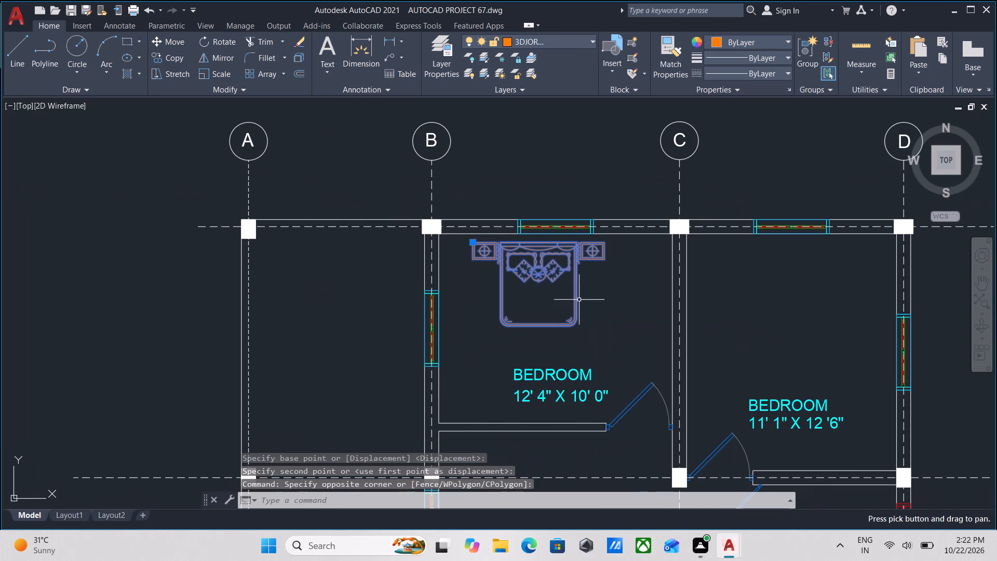
{"action": "key", "text": "c"}
{"action": "key", "text": "o"}
{"action": "key", "text": "Return"}
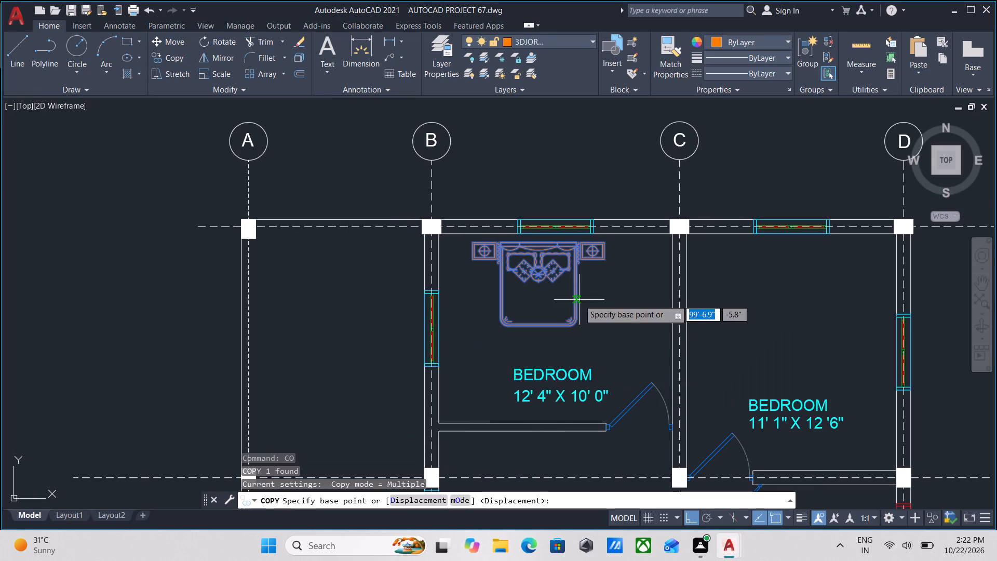
{"action": "scroll", "coordinate": [535, 248], "scroll_direction": "up", "scroll_amount": 2}
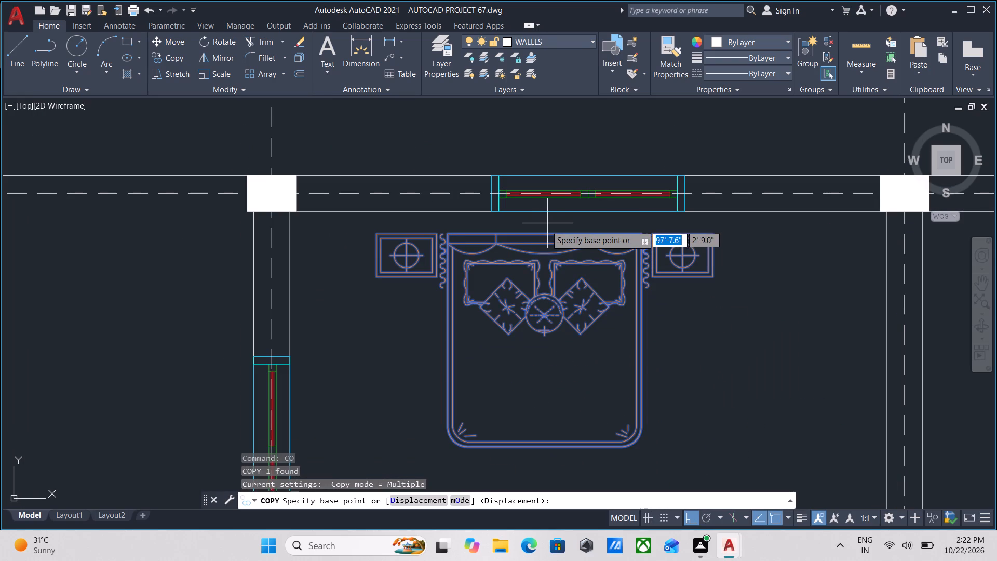
{"action": "left_click", "coordinate": [543, 234]}
{"action": "middle_click_drag", "start_coordinate": [663, 239], "coordinate": [660, 242]}
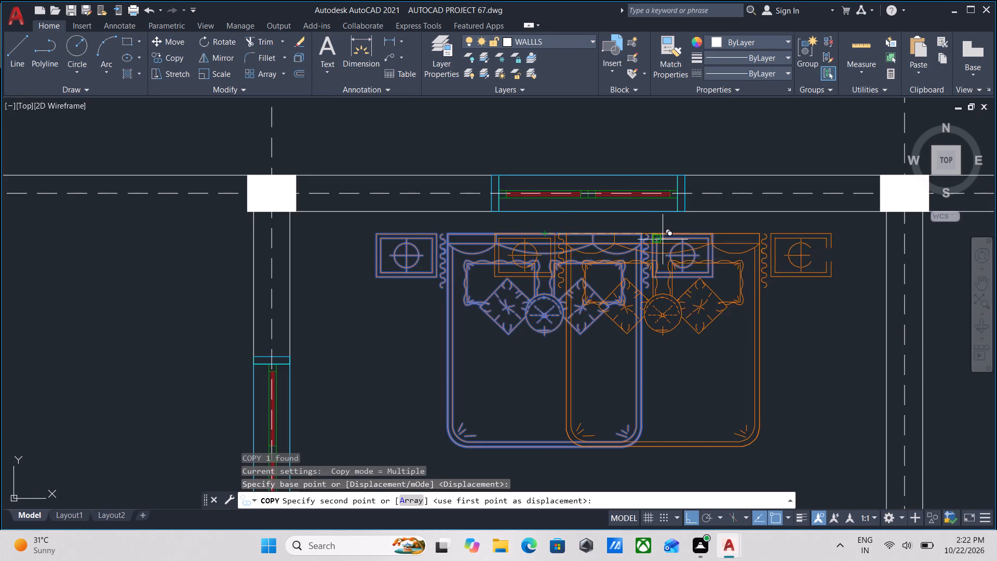
{"action": "middle_click_drag", "start_coordinate": [660, 242], "coordinate": [336, 262]}
{"action": "scroll", "coordinate": [336, 262], "scroll_direction": "up", "scroll_amount": 1}
{"action": "scroll", "coordinate": [667, 269], "scroll_direction": "down", "scroll_amount": 1}
{"action": "middle_click_drag", "start_coordinate": [666, 269], "coordinate": [366, 273]}
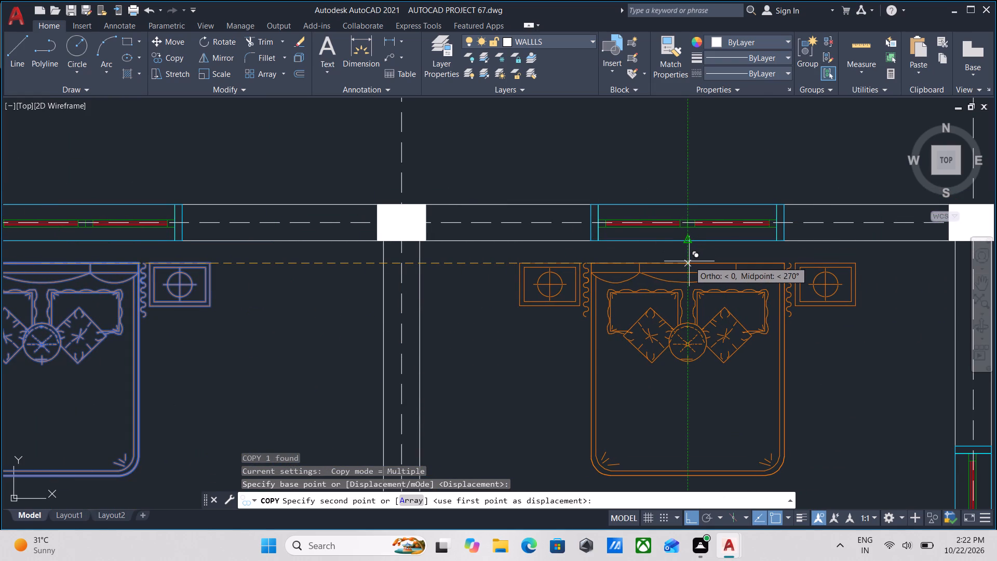
{"action": "left_click", "coordinate": [689, 261]}
{"action": "key", "text": "Escape"}
{"action": "scroll", "coordinate": [689, 261], "scroll_direction": "down", "scroll_amount": 2}
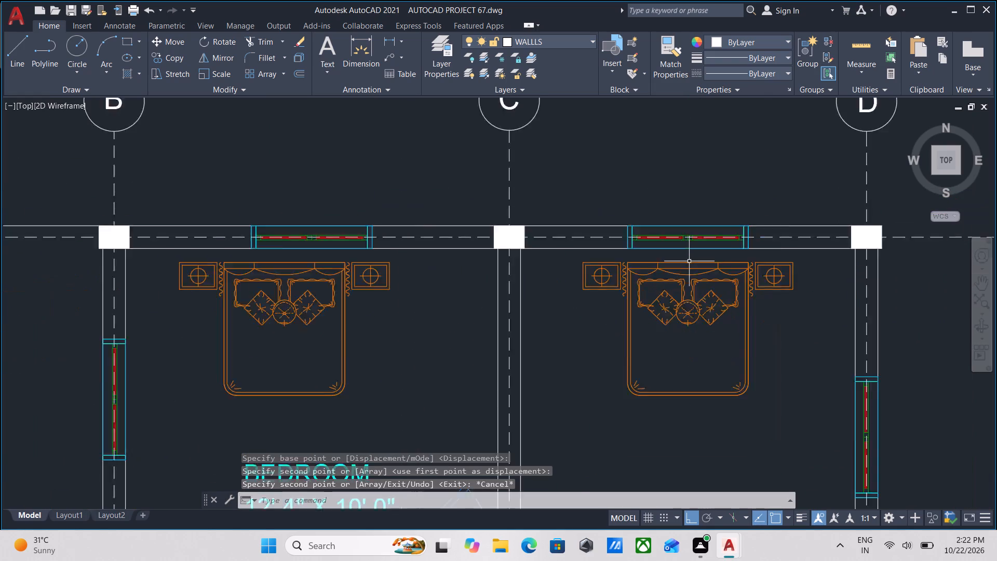
Examine the furnished plan's room layout from the two upper bedrooms down to the lower bedrooms, halls and kitchens.
{"action": "middle_click_drag", "start_coordinate": [655, 366], "coordinate": [661, 300]}
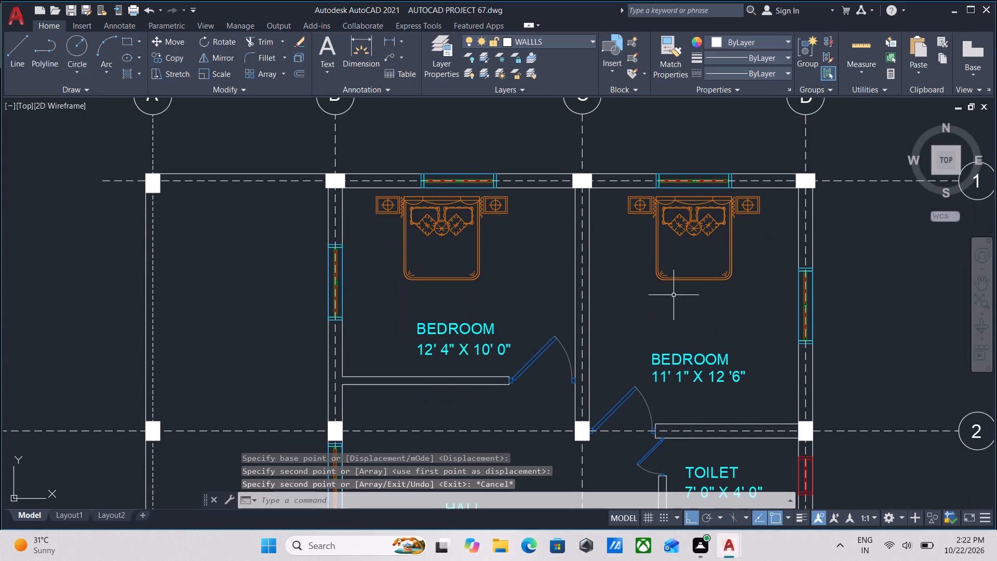
{"action": "scroll", "coordinate": [673, 295], "scroll_direction": "down", "scroll_amount": 1}
{"action": "scroll", "coordinate": [604, 331], "scroll_direction": "down", "scroll_amount": 1}
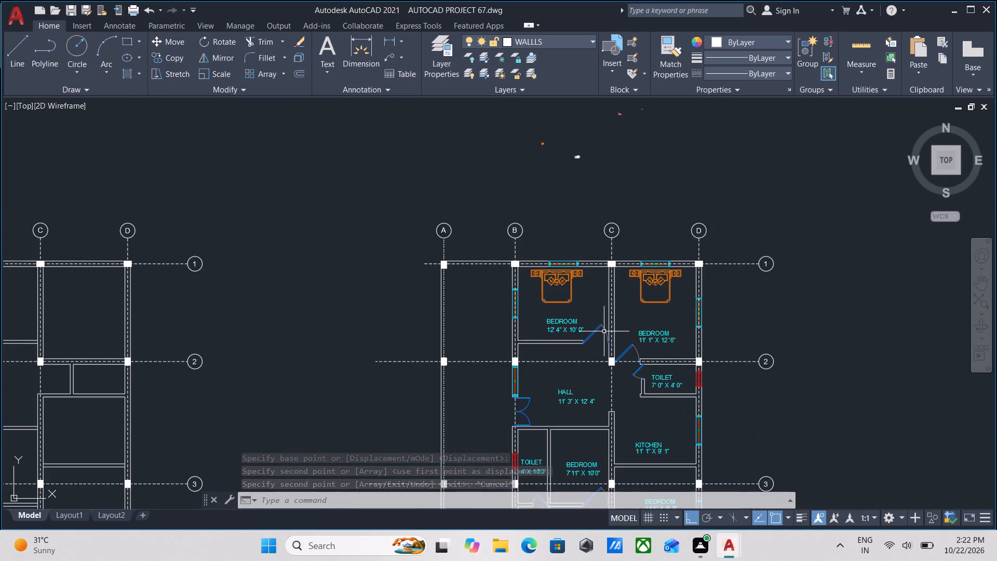
{"action": "middle_click_drag", "start_coordinate": [604, 331], "coordinate": [586, 291]}
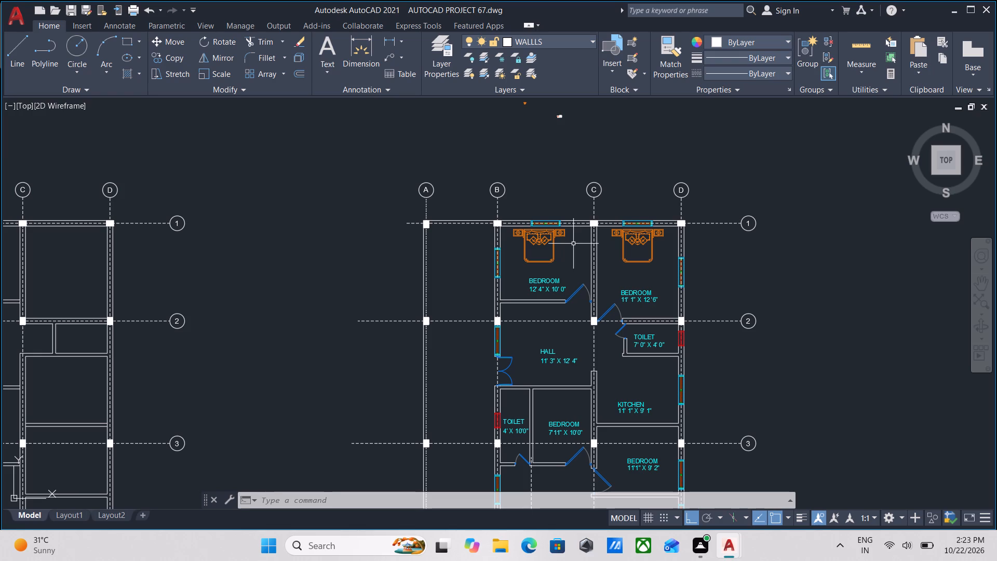
{"action": "scroll", "coordinate": [670, 207], "scroll_direction": "down", "scroll_amount": 1}
{"action": "scroll", "coordinate": [620, 297], "scroll_direction": "up", "scroll_amount": 2}
{"action": "scroll", "coordinate": [652, 185], "scroll_direction": "up", "scroll_amount": 1}
{"action": "middle_click_drag", "start_coordinate": [652, 179], "coordinate": [640, 329]}
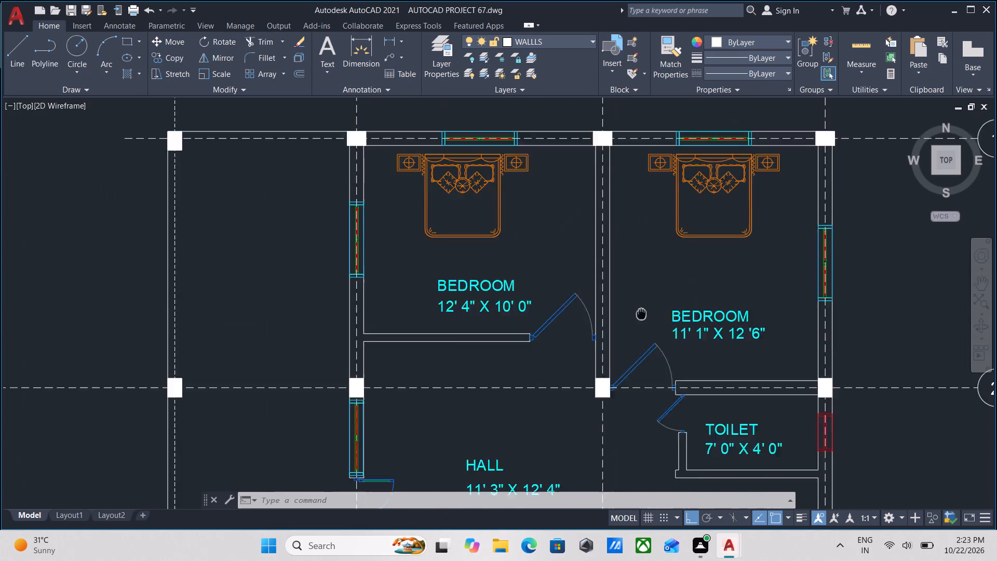
{"action": "middle_click_drag", "start_coordinate": [640, 329], "coordinate": [640, 332]}
{"action": "middle_click_drag", "start_coordinate": [577, 294], "coordinate": [599, 344]}
{"action": "scroll", "coordinate": [598, 249], "scroll_direction": "down", "scroll_amount": 2}
{"action": "middle_click_drag", "start_coordinate": [602, 236], "coordinate": [604, 202]}
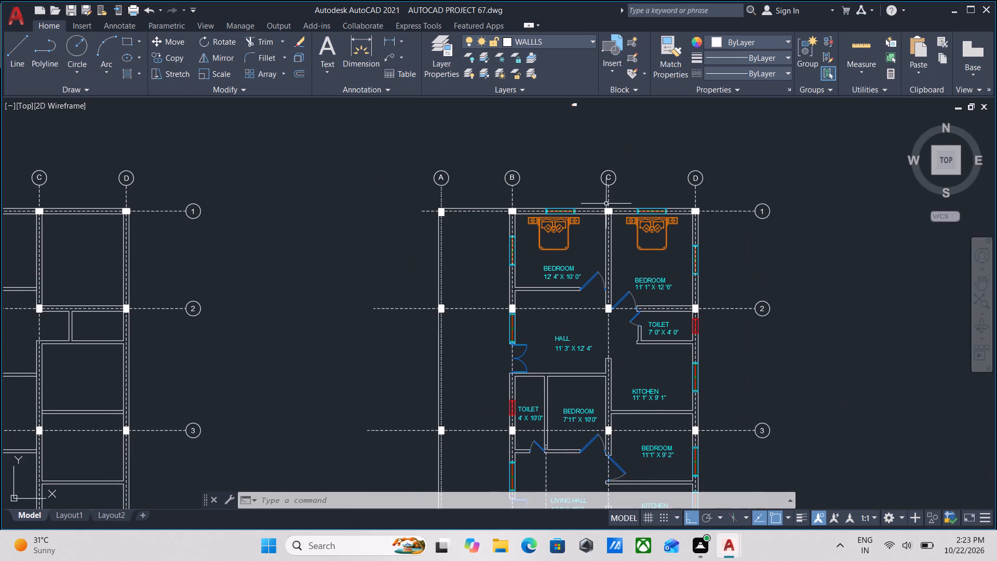
{"action": "middle_click_drag", "start_coordinate": [635, 285], "coordinate": [639, 195]}
{"action": "scroll", "coordinate": [663, 182], "scroll_direction": "up", "scroll_amount": 1}
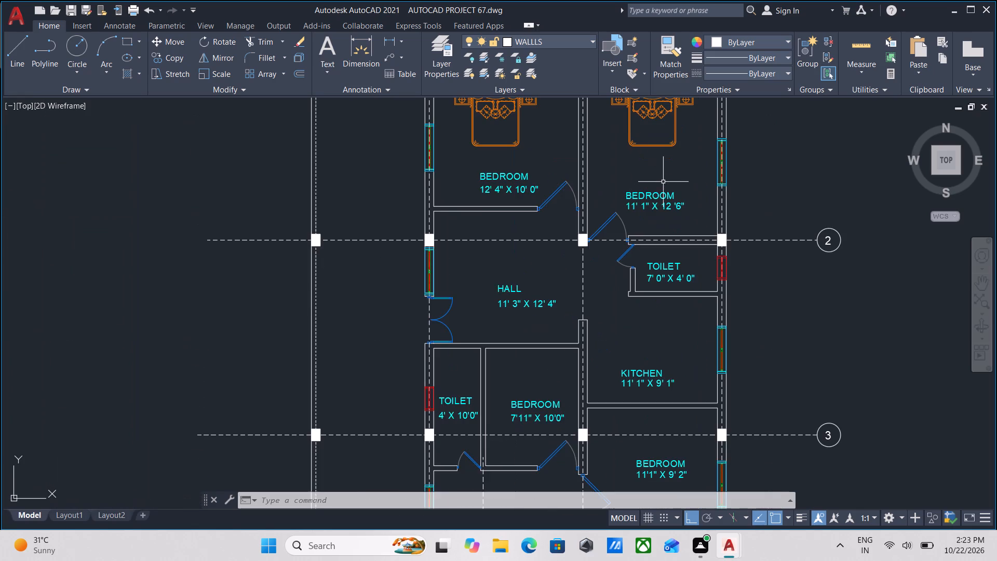
{"action": "scroll", "coordinate": [663, 182], "scroll_direction": "down", "scroll_amount": 1}
{"action": "scroll", "coordinate": [664, 174], "scroll_direction": "up", "scroll_amount": 1}
{"action": "middle_click_drag", "start_coordinate": [664, 174], "coordinate": [667, 235]}
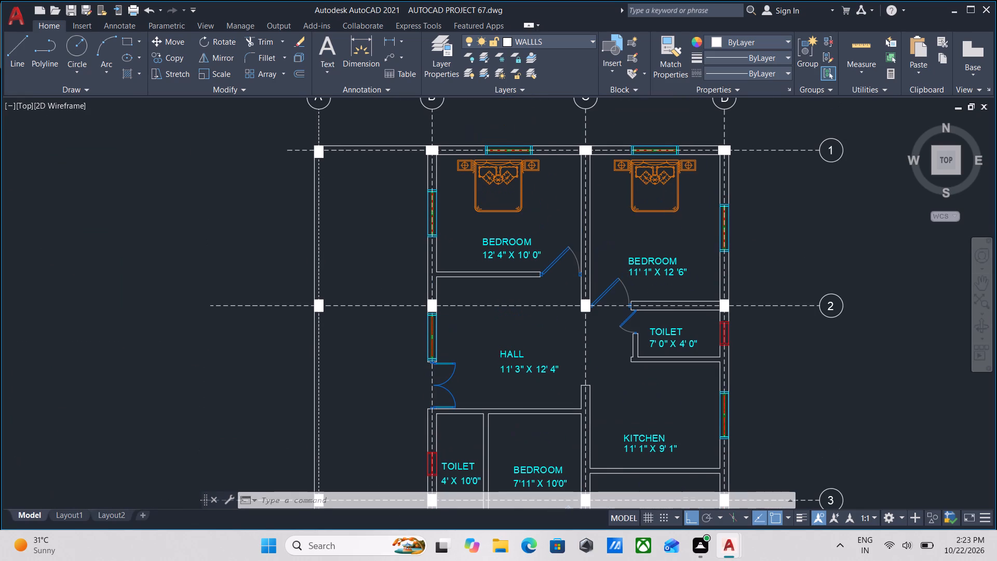
Copy the 11' 1" x 12' 6" bedroom's bed by its headboard midpoint, with Ortho off, to the 7'11" x 10'0" bedroom's upper wall.
{"action": "left_click", "coordinate": [680, 225]}
{"action": "left_click", "coordinate": [667, 209]}
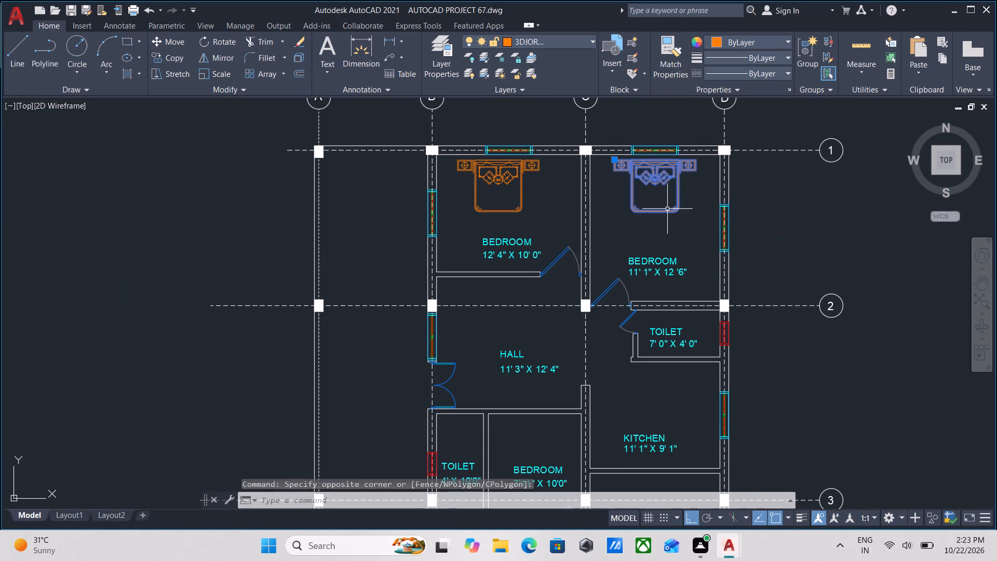
{"action": "type", "text": "CO"}
{"action": "key", "text": "Return"}
{"action": "scroll", "coordinate": [623, 122], "scroll_direction": "up", "scroll_amount": 1}
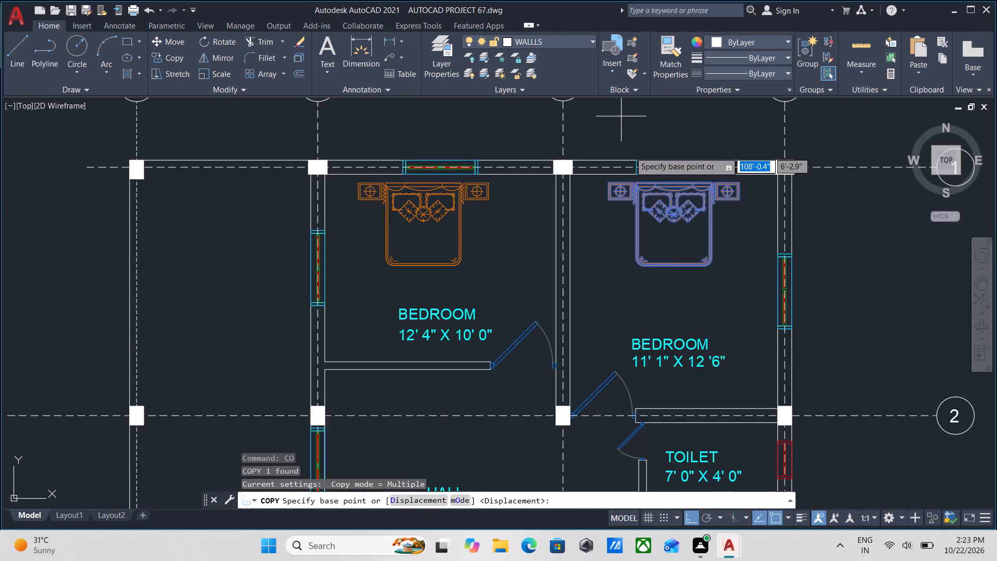
{"action": "scroll", "coordinate": [630, 159], "scroll_direction": "up", "scroll_amount": 1}
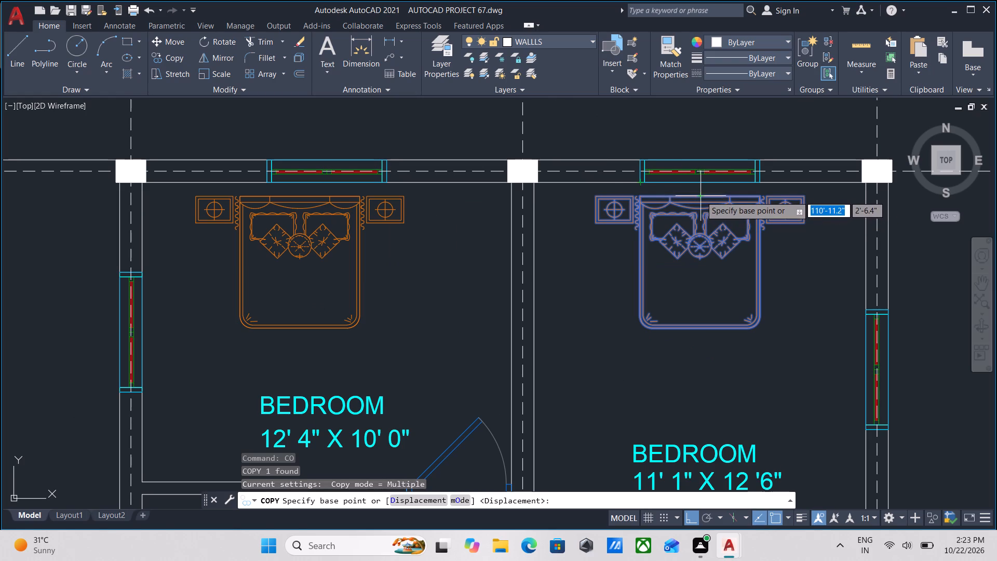
{"action": "left_click", "coordinate": [700, 196]}
{"action": "key", "text": "F8"}
{"action": "scroll", "coordinate": [590, 283], "scroll_direction": "down", "scroll_amount": 1}
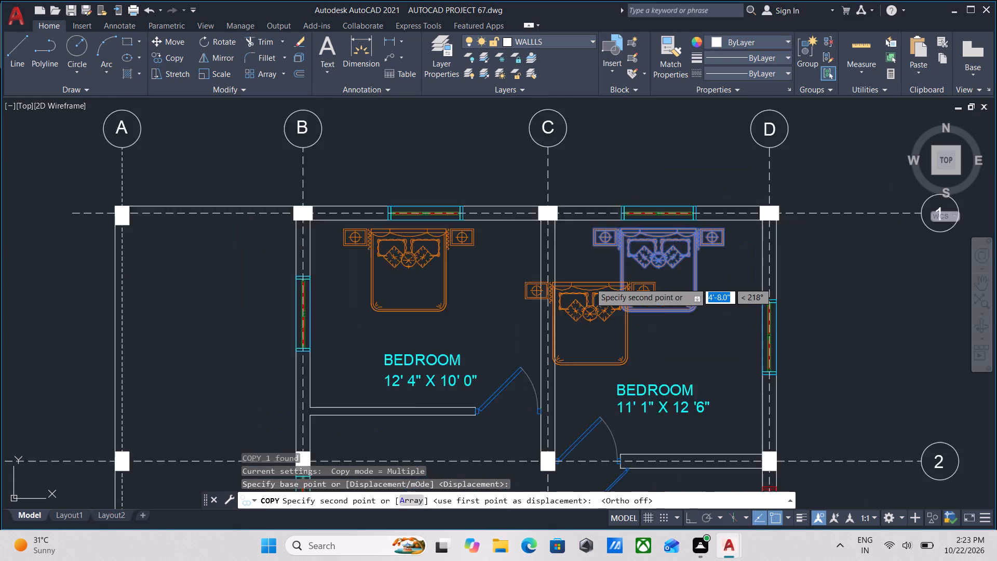
{"action": "scroll", "coordinate": [590, 283], "scroll_direction": "down", "scroll_amount": 1}
{"action": "middle_click_drag", "start_coordinate": [590, 283], "coordinate": [603, 73]}
{"action": "middle_click_drag", "start_coordinate": [565, 246], "coordinate": [643, 85]}
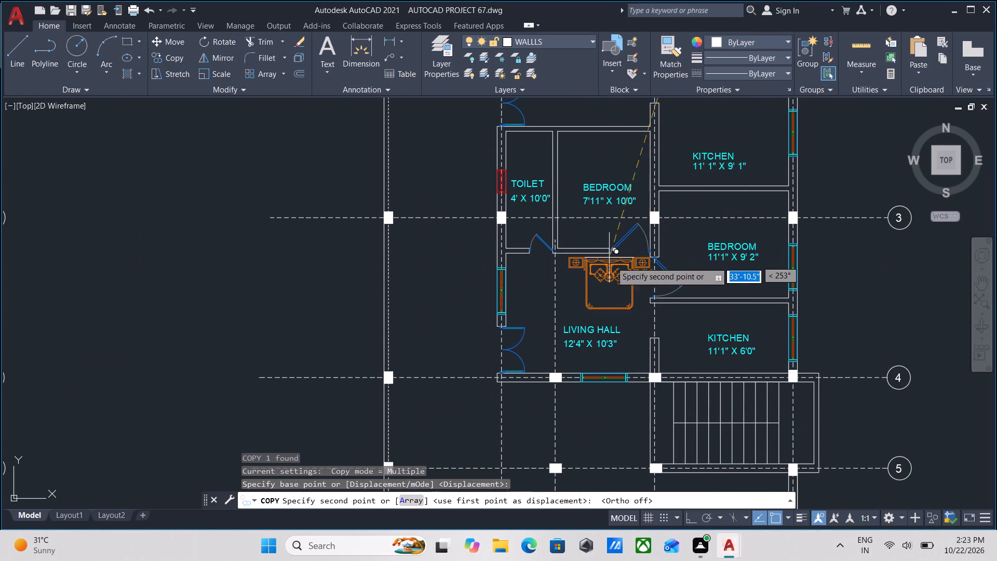
{"action": "middle_click_drag", "start_coordinate": [606, 280], "coordinate": [622, 179]}
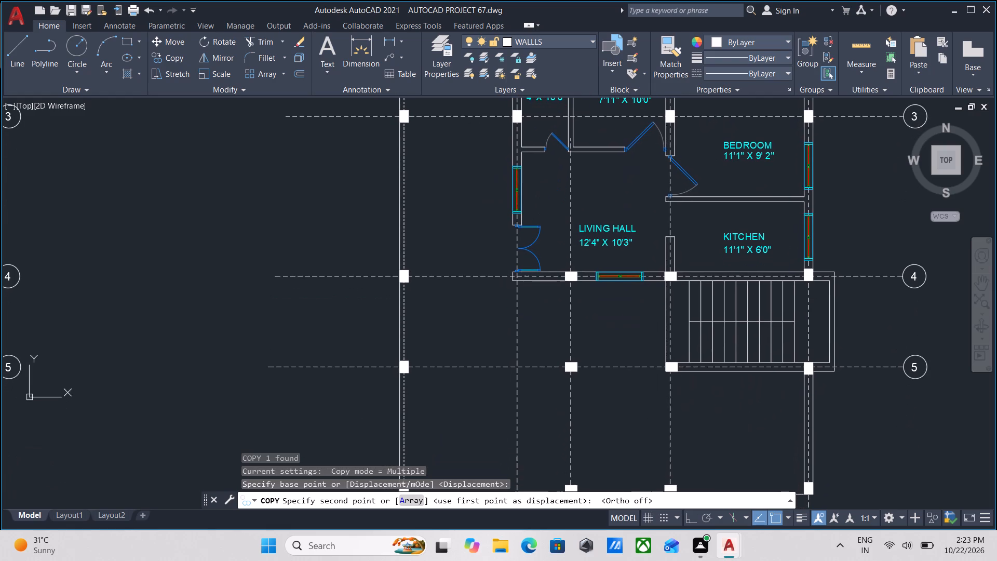
{"action": "middle_click_drag", "start_coordinate": [620, 204], "coordinate": [602, 281]}
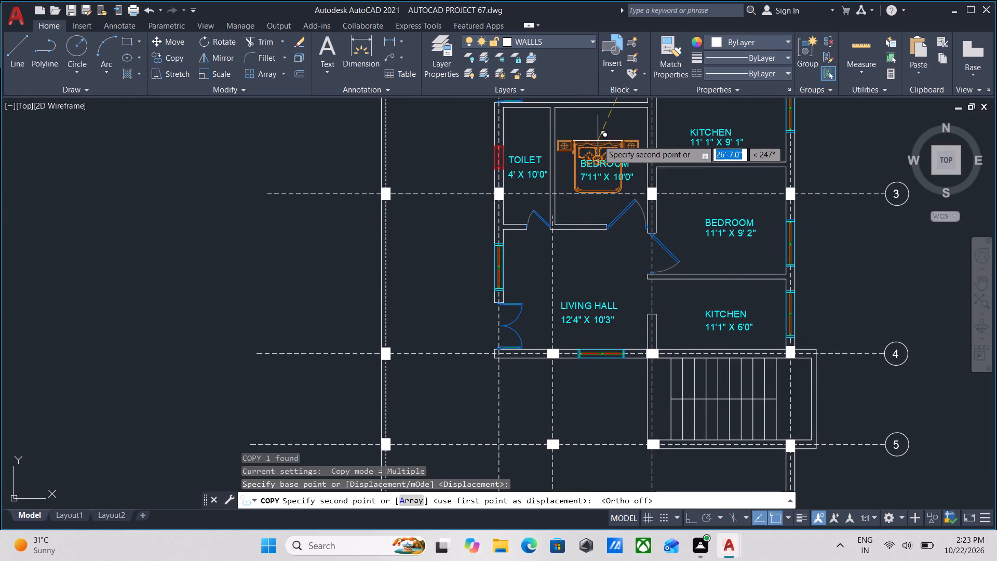
{"action": "scroll", "coordinate": [598, 139], "scroll_direction": "up", "scroll_amount": 1}
{"action": "middle_click_drag", "start_coordinate": [599, 127], "coordinate": [608, 226]}
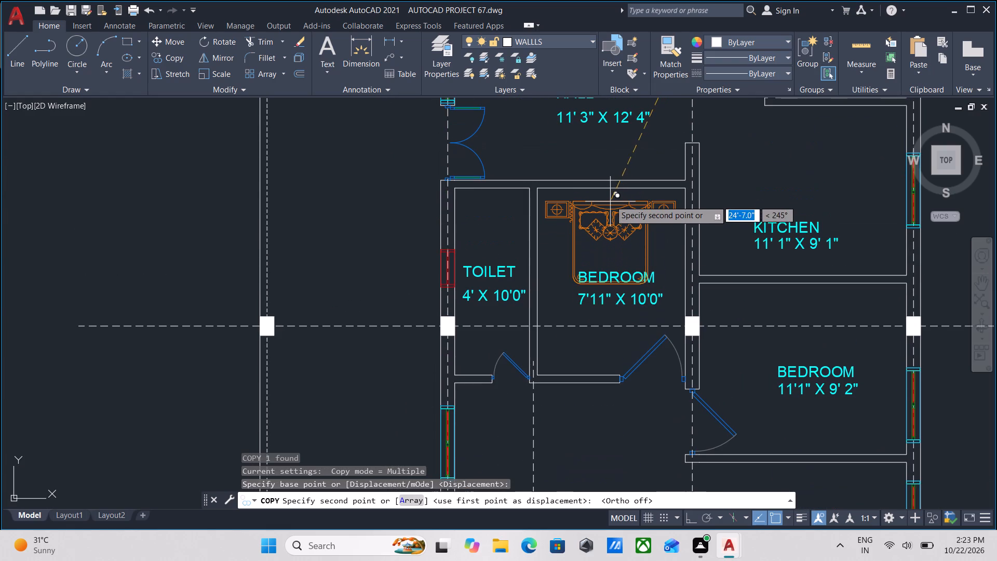
{"action": "scroll", "coordinate": [610, 198], "scroll_direction": "up", "scroll_amount": 2}
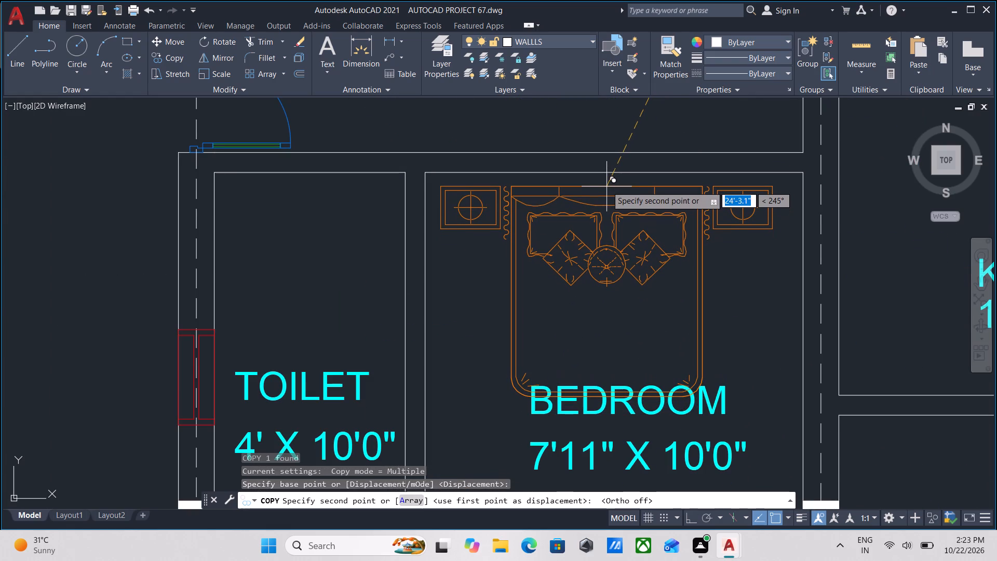
{"action": "left_click", "coordinate": [607, 186]}
Place another copy of the bed in the 11'1" x 9' 2" bedroom between grids C and D, and end the copying.
{"action": "scroll", "coordinate": [627, 187], "scroll_direction": "down", "scroll_amount": 2}
{"action": "middle_click_drag", "start_coordinate": [627, 187], "coordinate": [545, 171]}
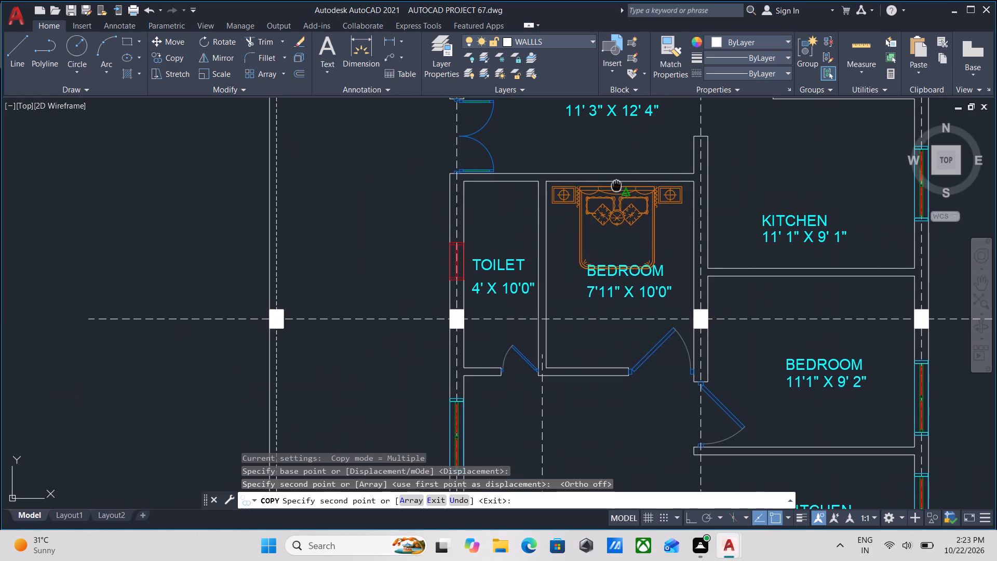
{"action": "middle_click_drag", "start_coordinate": [545, 171], "coordinate": [498, 157]}
{"action": "scroll", "coordinate": [675, 300], "scroll_direction": "down", "scroll_amount": 2}
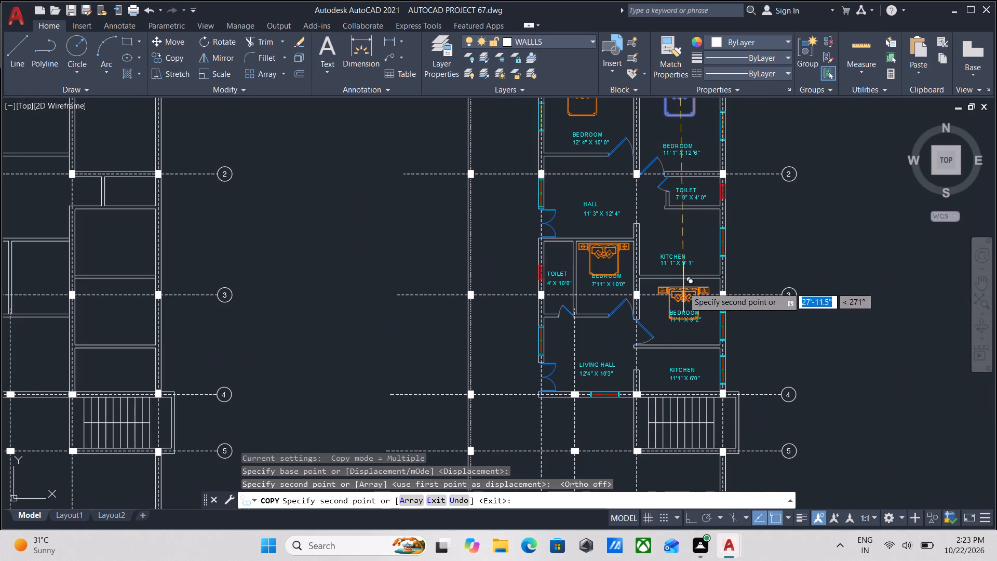
{"action": "scroll", "coordinate": [682, 288], "scroll_direction": "up", "scroll_amount": 2}
{"action": "left_click", "coordinate": [681, 288]}
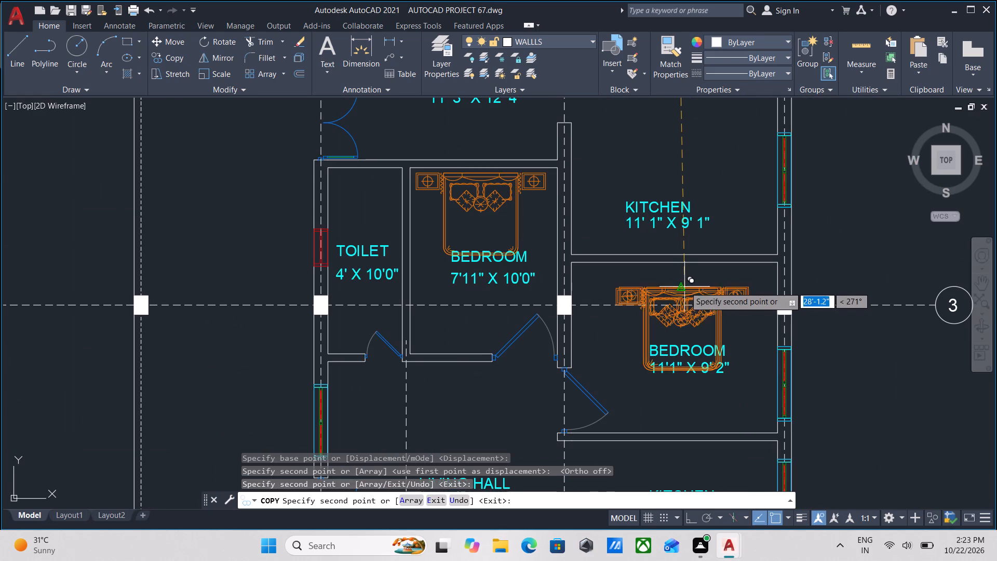
{"action": "key", "text": "Escape"}
Rotate the 11'1" x 9' 2" bedroom's bed to 270° about the outer upper corner of its left side table, with Ortho on.
{"action": "left_click", "coordinate": [722, 326]}
{"action": "left_click", "coordinate": [707, 323]}
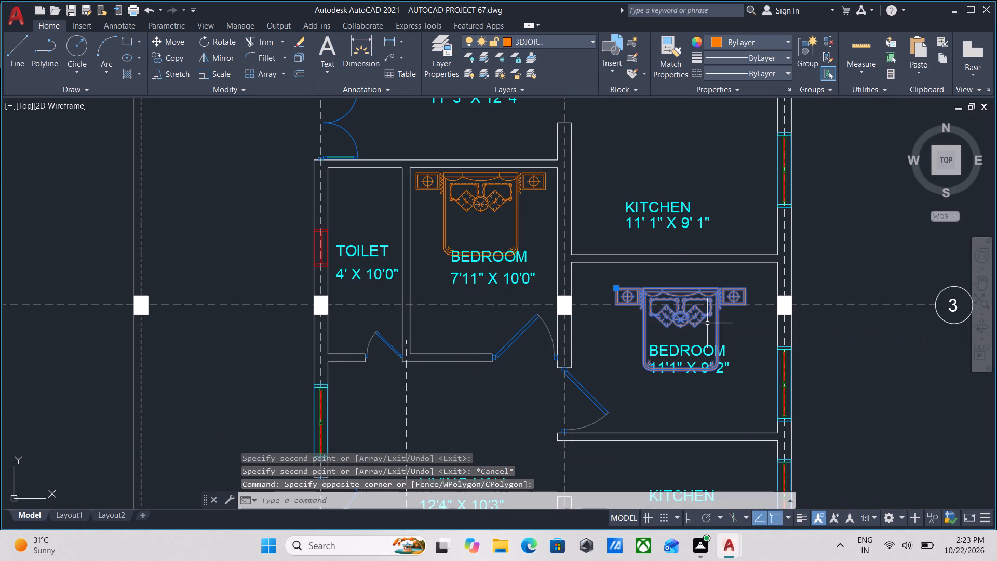
{"action": "type", "text": "RO"}
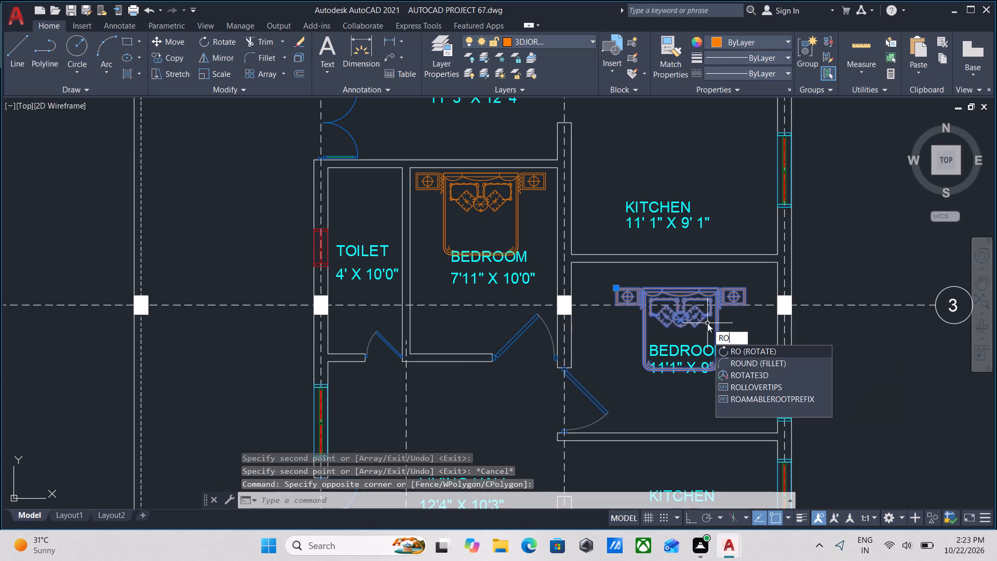
{"action": "key", "text": "Return"}
{"action": "scroll", "coordinate": [629, 310], "scroll_direction": "up", "scroll_amount": 1}
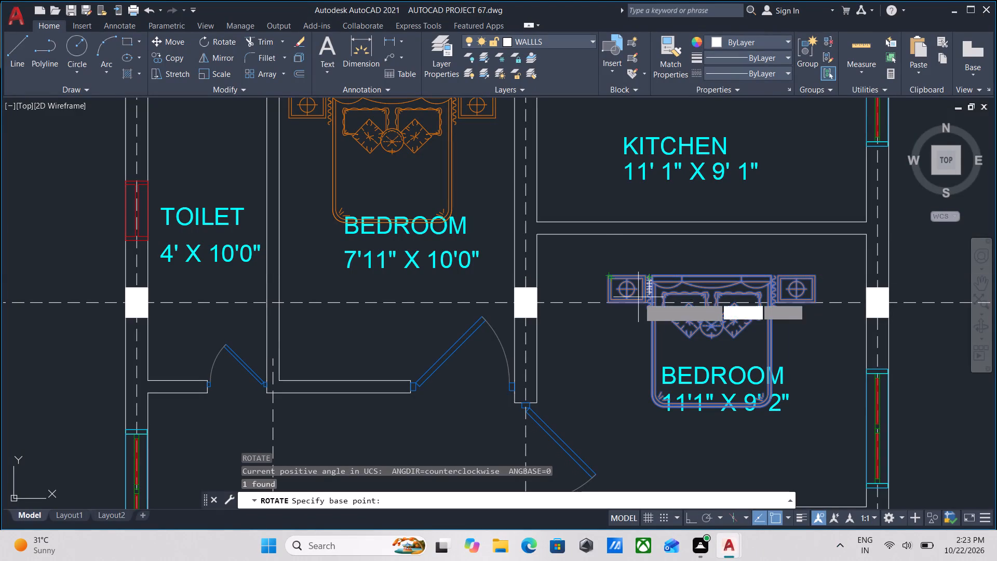
{"action": "scroll", "coordinate": [604, 278], "scroll_direction": "up", "scroll_amount": 3}
{"action": "left_click", "coordinate": [609, 271]}
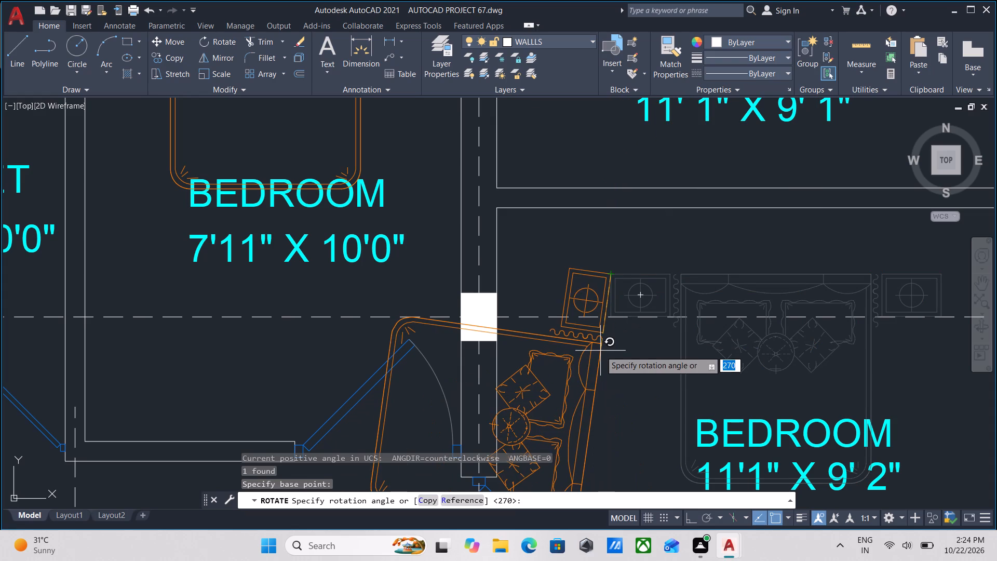
{"action": "key", "text": "F8"}
{"action": "scroll", "coordinate": [614, 306], "scroll_direction": "down", "scroll_amount": 2}
{"action": "middle_click_drag", "start_coordinate": [612, 308], "coordinate": [590, 190]}
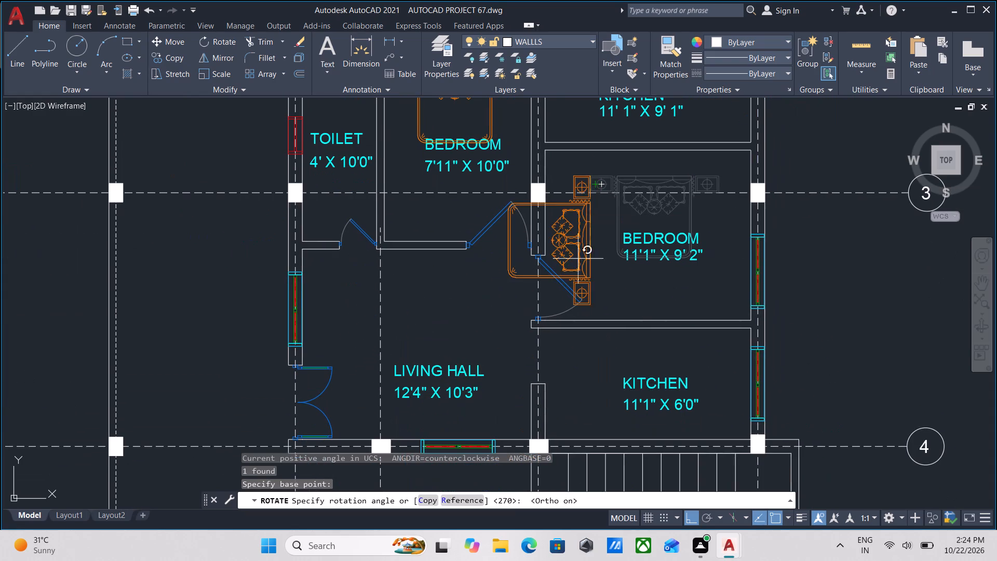
{"action": "left_click", "coordinate": [582, 388]}
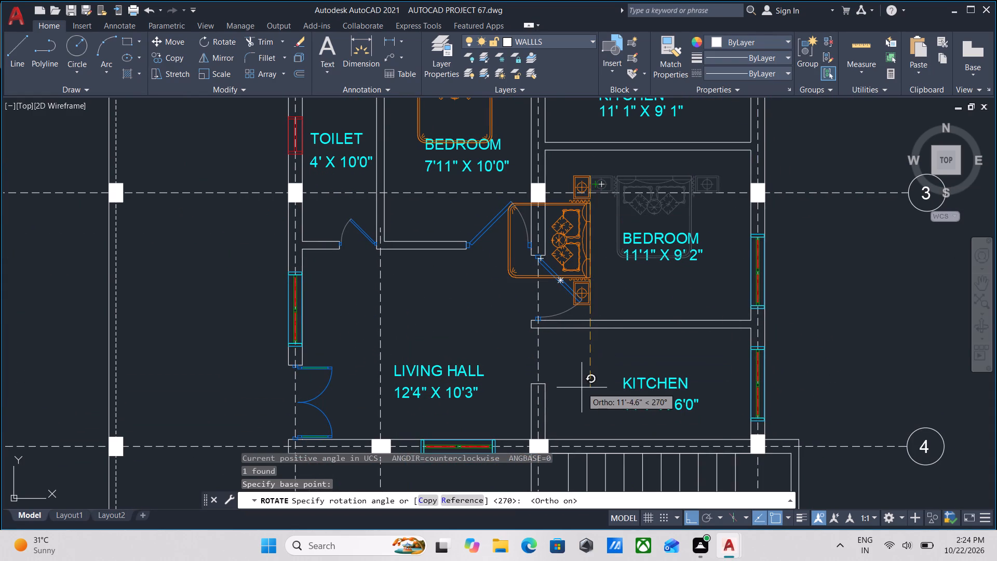
Move the 11'1" x 9' 2" bedroom's bed horizontally by its headboard midpoint to the window wall on grid D.
{"action": "scroll", "coordinate": [601, 282], "scroll_direction": "up", "scroll_amount": 2}
{"action": "left_click", "coordinate": [601, 282]}
{"action": "left_click", "coordinate": [563, 230]}
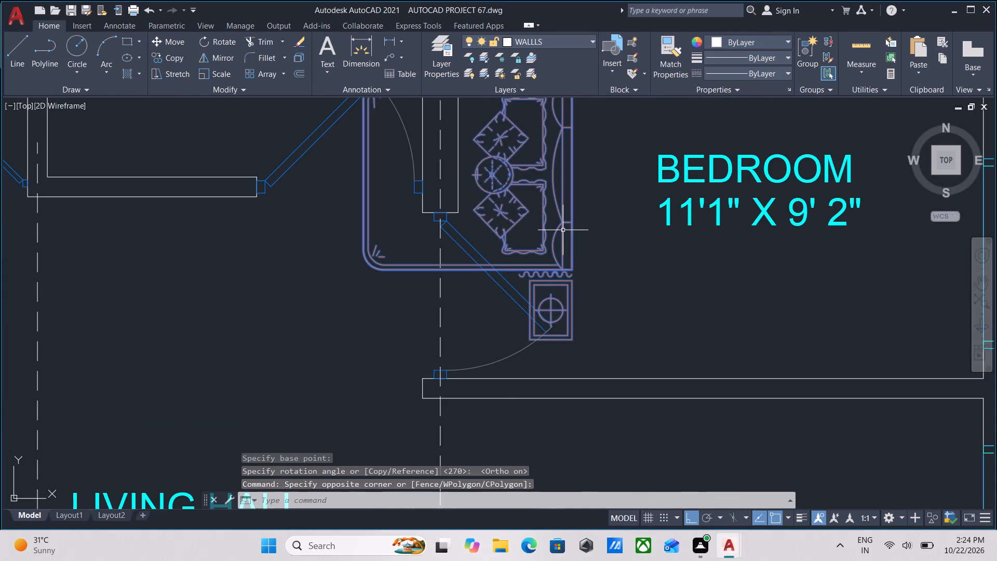
{"action": "middle_click_drag", "start_coordinate": [573, 234], "coordinate": [604, 278]}
{"action": "key", "text": "m"}
{"action": "key", "text": "Return"}
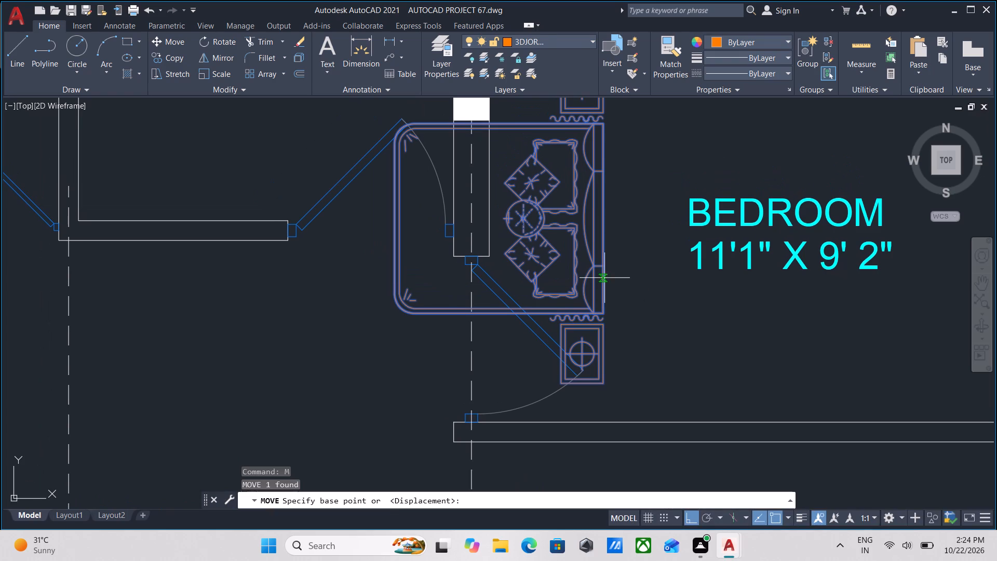
{"action": "left_click", "coordinate": [603, 217]}
{"action": "scroll", "coordinate": [761, 219], "scroll_direction": "down", "scroll_amount": 1}
{"action": "middle_click_drag", "start_coordinate": [761, 219], "coordinate": [580, 266]}
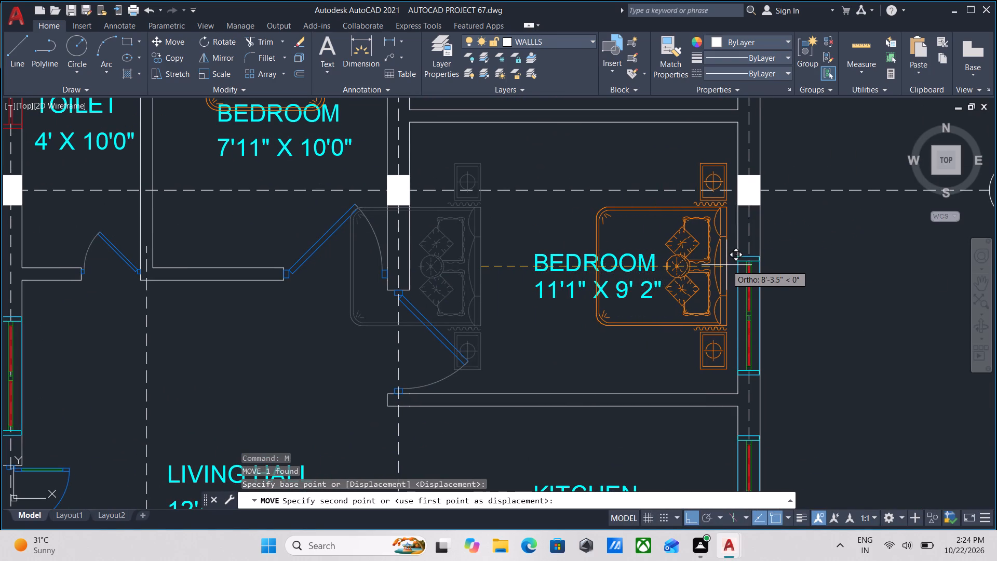
{"action": "left_click", "coordinate": [730, 262]}
Examine the placed beds across the furnished plan and compare it with the neighbouring unfurnished wall plans.
{"action": "scroll", "coordinate": [607, 253], "scroll_direction": "down", "scroll_amount": 1}
{"action": "middle_click_drag", "start_coordinate": [607, 253], "coordinate": [619, 311]}
{"action": "middle_click_drag", "start_coordinate": [599, 298], "coordinate": [604, 359]}
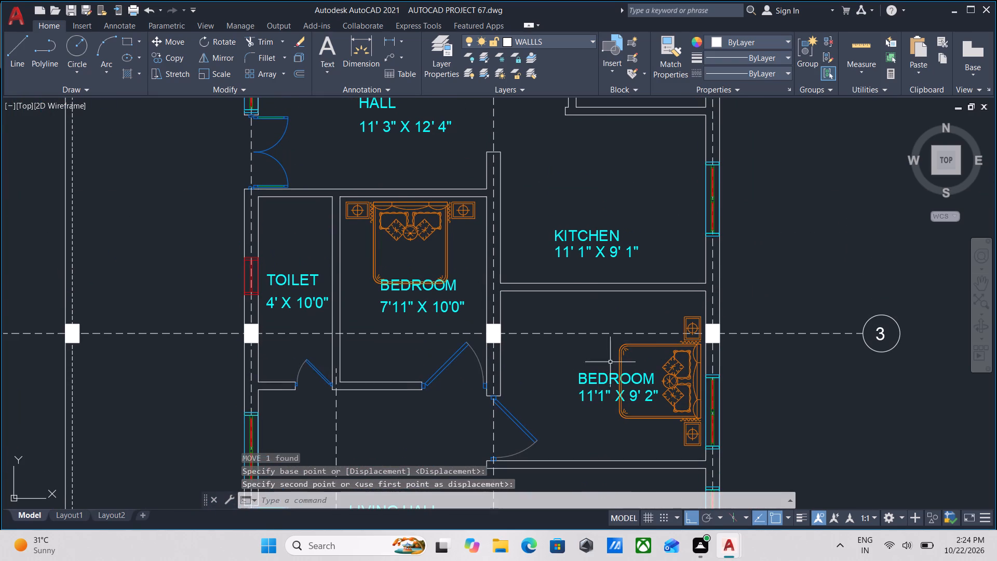
{"action": "middle_click_drag", "start_coordinate": [585, 295], "coordinate": [600, 352]}
{"action": "scroll", "coordinate": [602, 291], "scroll_direction": "down", "scroll_amount": 1}
{"action": "middle_click_drag", "start_coordinate": [602, 291], "coordinate": [604, 363]}
{"action": "scroll", "coordinate": [607, 351], "scroll_direction": "down", "scroll_amount": 2}
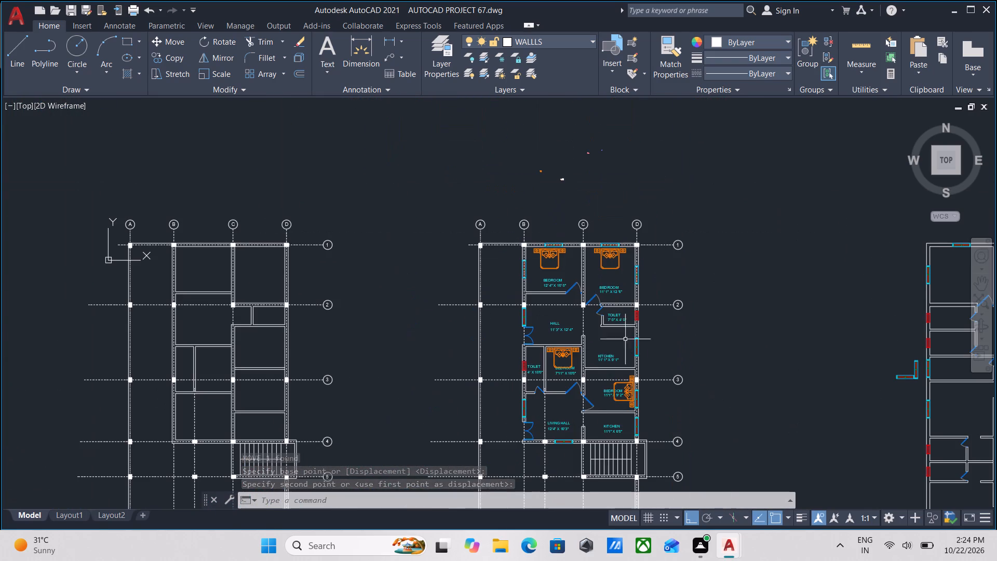
{"action": "middle_click_drag", "start_coordinate": [691, 335], "coordinate": [506, 316]}
{"action": "scroll", "coordinate": [742, 328], "scroll_direction": "up", "scroll_amount": 2}
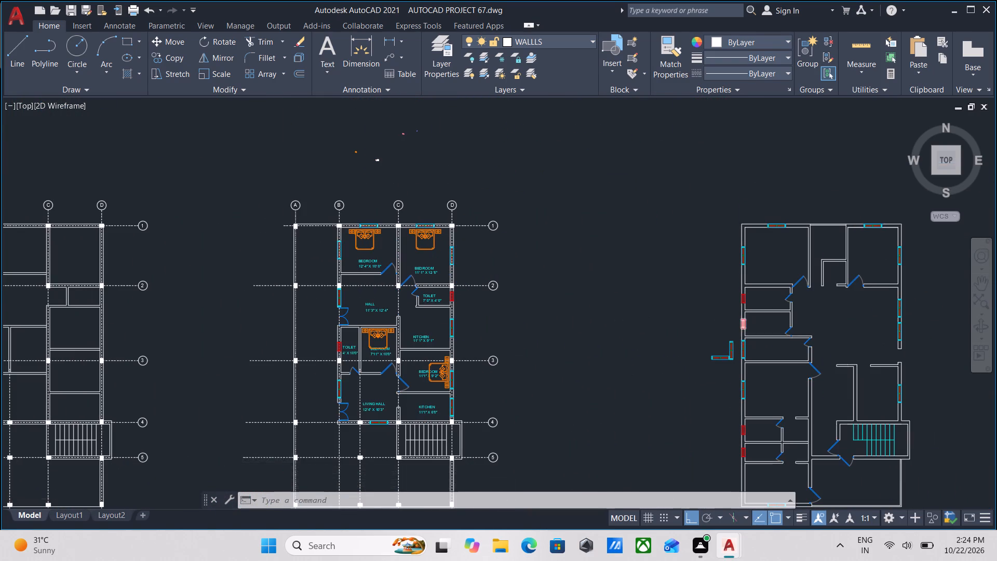
{"action": "scroll", "coordinate": [548, 319], "scroll_direction": "down", "scroll_amount": 2}
{"action": "middle_click_drag", "start_coordinate": [548, 319], "coordinate": [561, 313]}
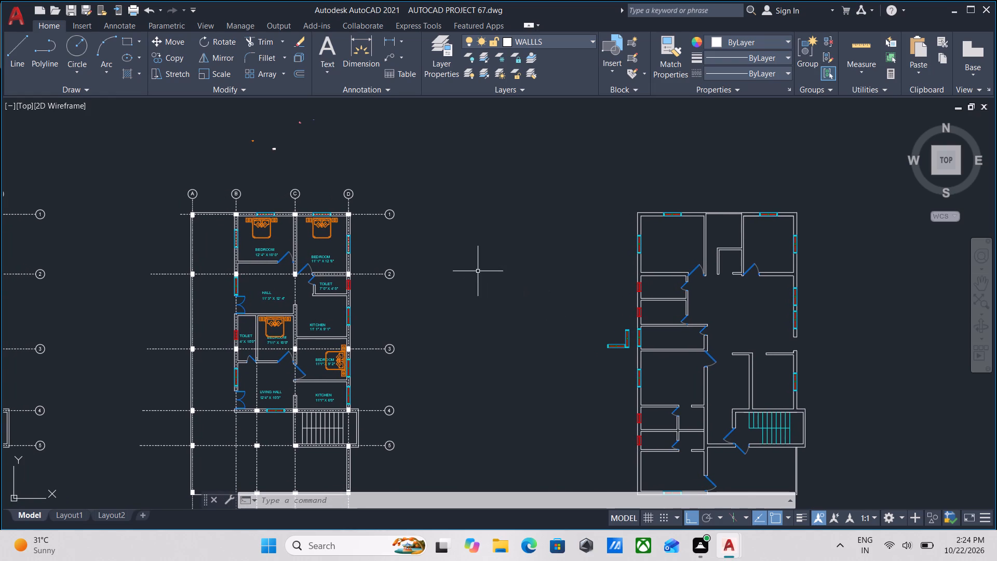
{"action": "scroll", "coordinate": [462, 323], "scroll_direction": "up", "scroll_amount": 2}
{"action": "middle_click_drag", "start_coordinate": [405, 354], "coordinate": [777, 261]}
{"action": "middle_click_drag", "start_coordinate": [774, 269], "coordinate": [780, 269]}
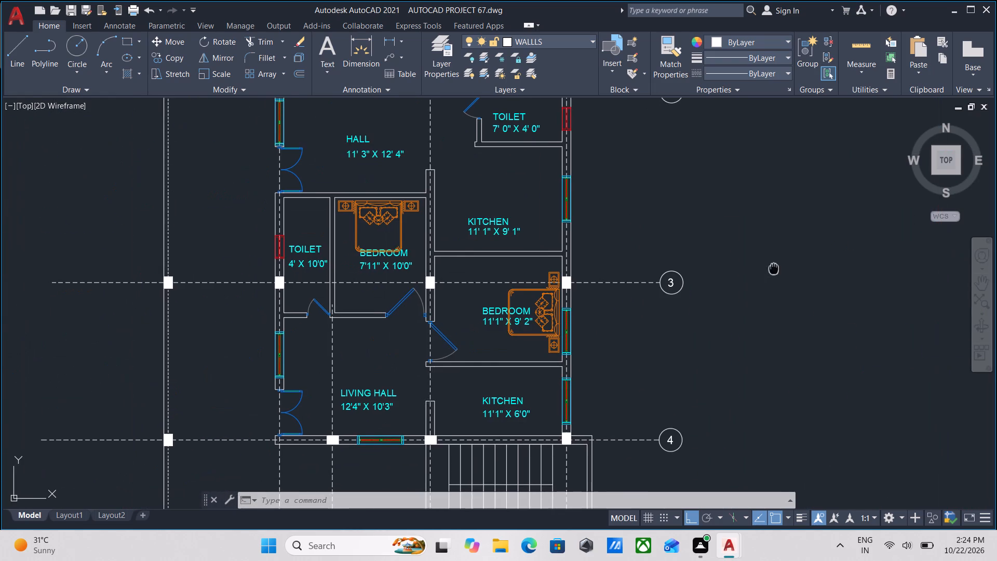
{"action": "middle_click_drag", "start_coordinate": [780, 269], "coordinate": [973, 260]}
{"action": "middle_click_drag", "start_coordinate": [688, 356], "coordinate": [750, 492]}
{"action": "scroll", "coordinate": [784, 320], "scroll_direction": "down", "scroll_amount": 1}
{"action": "middle_click_drag", "start_coordinate": [784, 320], "coordinate": [758, 408]}
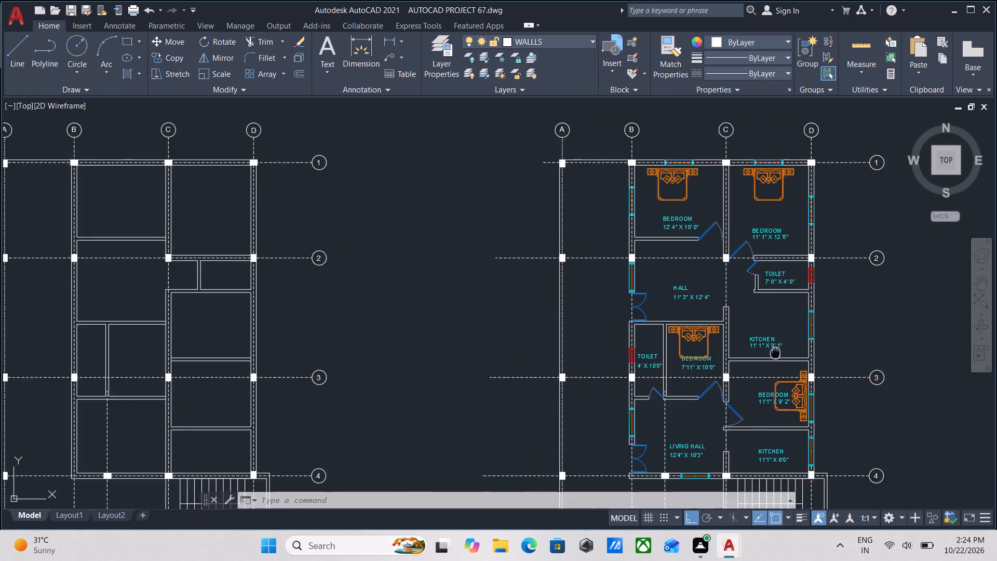
{"action": "middle_click_drag", "start_coordinate": [758, 408], "coordinate": [744, 446]}
{"action": "middle_click_drag", "start_coordinate": [765, 279], "coordinate": [763, 381]}
Copy the L-shaped kitchen counter by its outer corner, with Ortho off, into the 11' 1" x 9' 1" kitchen's lower corner near grid C.
{"action": "scroll", "coordinate": [643, 264], "scroll_direction": "up", "scroll_amount": 3}
{"action": "scroll", "coordinate": [639, 307], "scroll_direction": "up", "scroll_amount": 1}
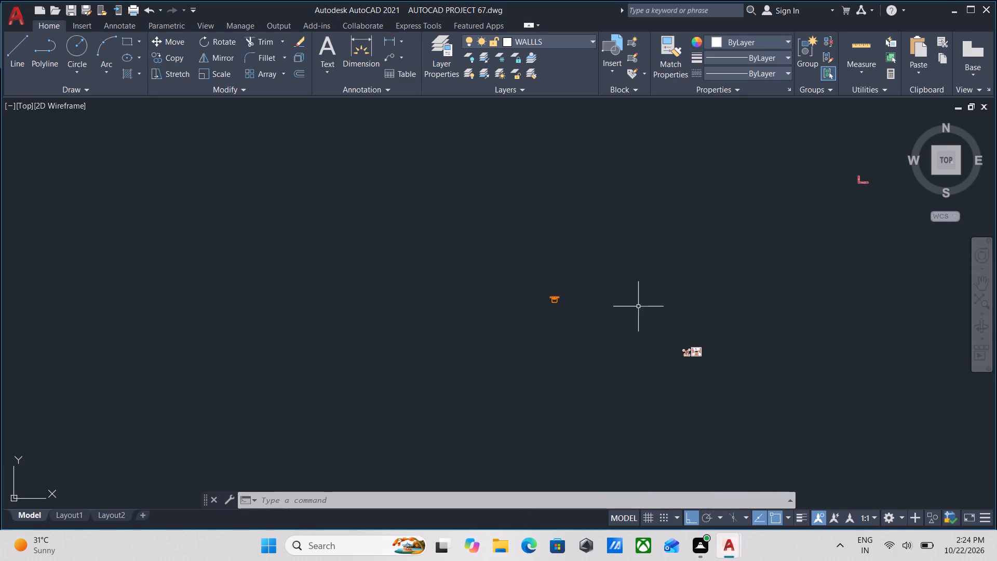
{"action": "scroll", "coordinate": [638, 306], "scroll_direction": "up", "scroll_amount": 1}
{"action": "scroll", "coordinate": [692, 356], "scroll_direction": "down", "scroll_amount": 2}
{"action": "middle_click_drag", "start_coordinate": [685, 357], "coordinate": [637, 358]}
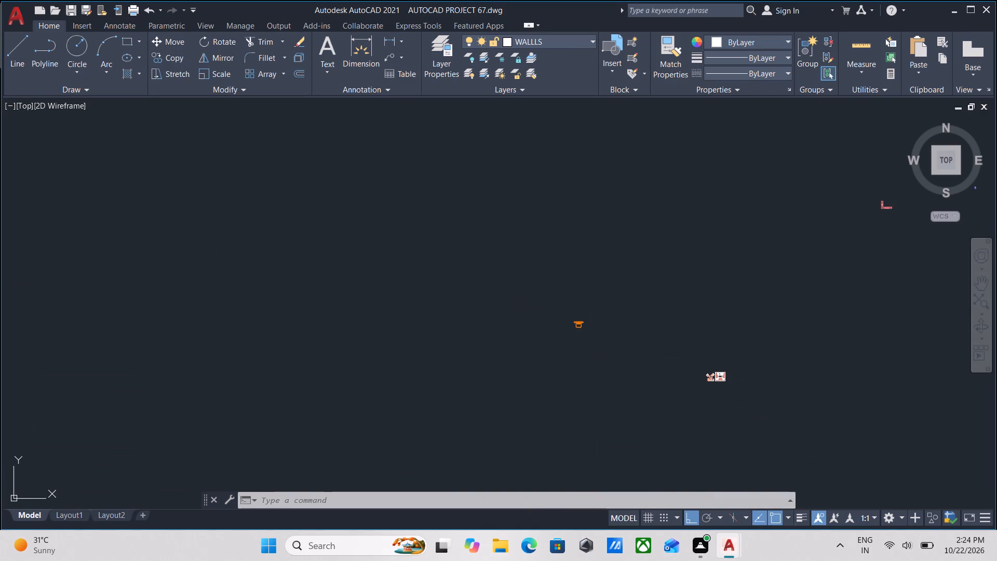
{"action": "middle_click_drag", "start_coordinate": [637, 358], "coordinate": [541, 363]}
{"action": "scroll", "coordinate": [732, 211], "scroll_direction": "up", "scroll_amount": 4}
{"action": "middle_click_drag", "start_coordinate": [753, 205], "coordinate": [746, 209]}
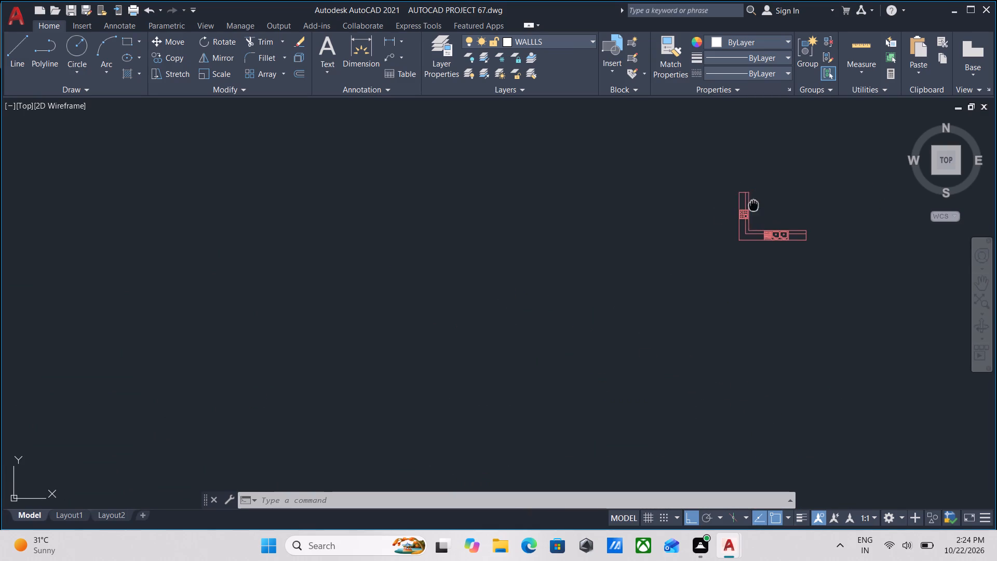
{"action": "middle_click_drag", "start_coordinate": [746, 209], "coordinate": [655, 237]}
{"action": "left_click", "coordinate": [730, 314]}
{"action": "left_click", "coordinate": [648, 239]}
{"action": "scroll", "coordinate": [648, 239], "scroll_direction": "up", "scroll_amount": 3}
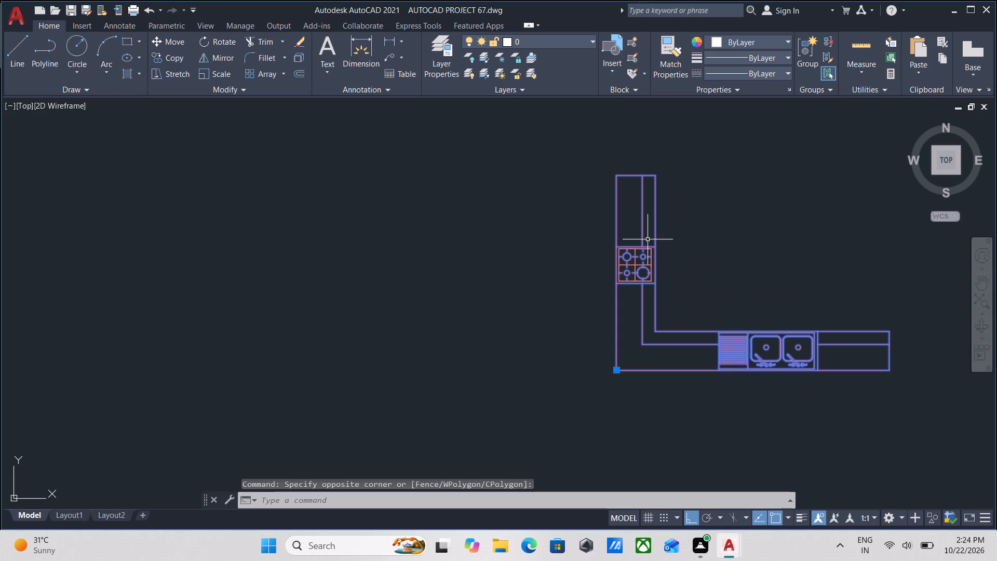
{"action": "type", "text": "CO"}
{"action": "key", "text": "Return"}
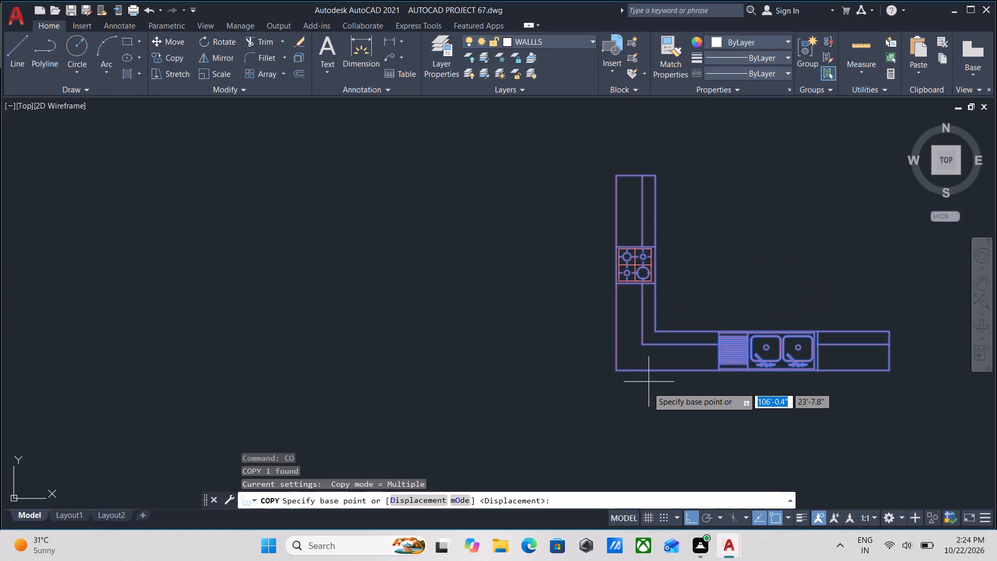
{"action": "left_click", "coordinate": [612, 373]}
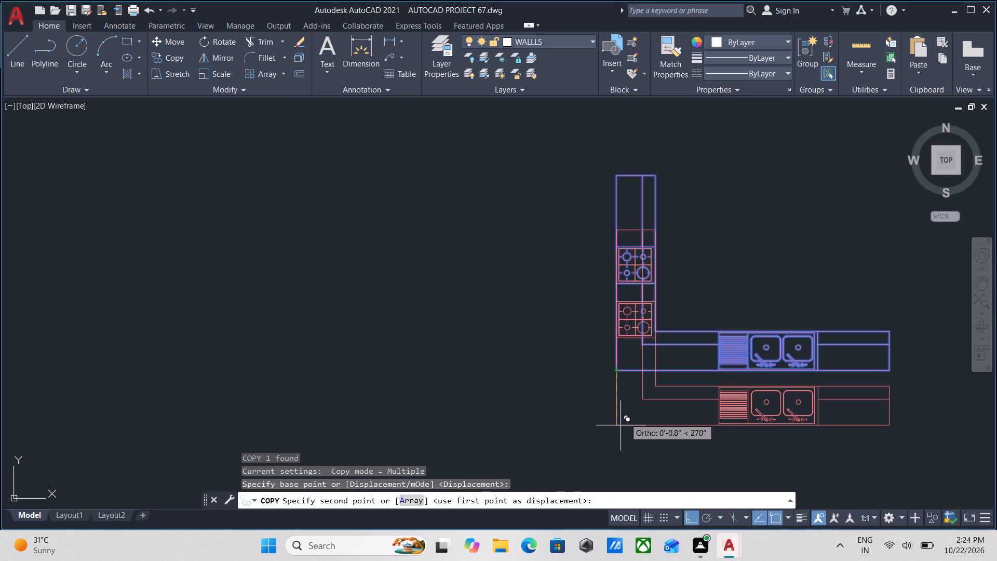
{"action": "key", "text": "F8"}
{"action": "scroll", "coordinate": [677, 407], "scroll_direction": "down", "scroll_amount": 3}
{"action": "middle_click_drag", "start_coordinate": [678, 406], "coordinate": [719, 132]}
{"action": "scroll", "coordinate": [726, 322], "scroll_direction": "down", "scroll_amount": 3}
{"action": "middle_click_drag", "start_coordinate": [726, 316], "coordinate": [705, 120]}
{"action": "scroll", "coordinate": [668, 251], "scroll_direction": "down", "scroll_amount": 3}
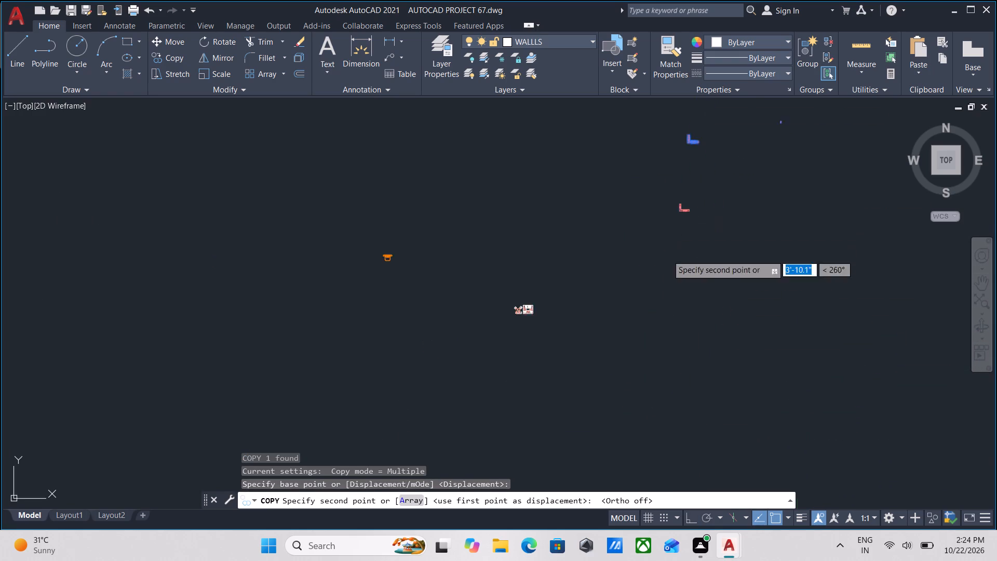
{"action": "scroll", "coordinate": [667, 255], "scroll_direction": "down", "scroll_amount": 2}
{"action": "middle_click_drag", "start_coordinate": [663, 261], "coordinate": [669, 128]}
{"action": "scroll", "coordinate": [697, 289], "scroll_direction": "up", "scroll_amount": 3}
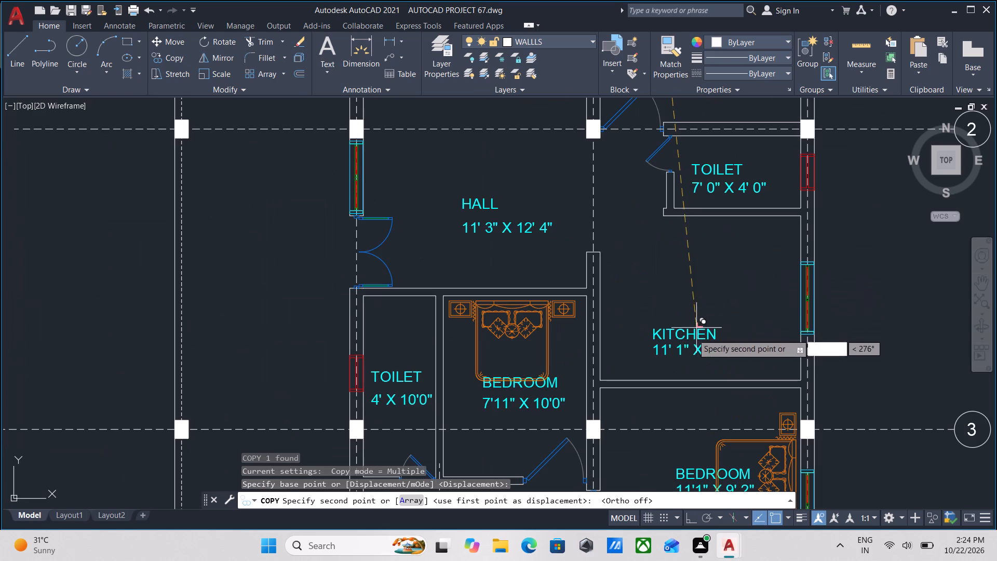
{"action": "scroll", "coordinate": [617, 368], "scroll_direction": "up", "scroll_amount": 5}
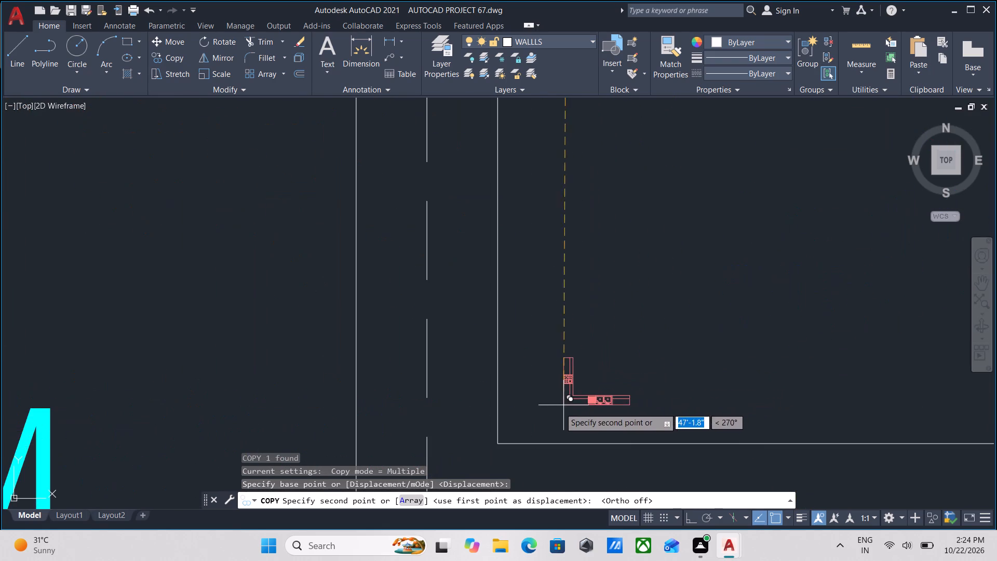
{"action": "scroll", "coordinate": [521, 418], "scroll_direction": "down", "scroll_amount": 1}
{"action": "middle_click_drag", "start_coordinate": [524, 417], "coordinate": [623, 312]}
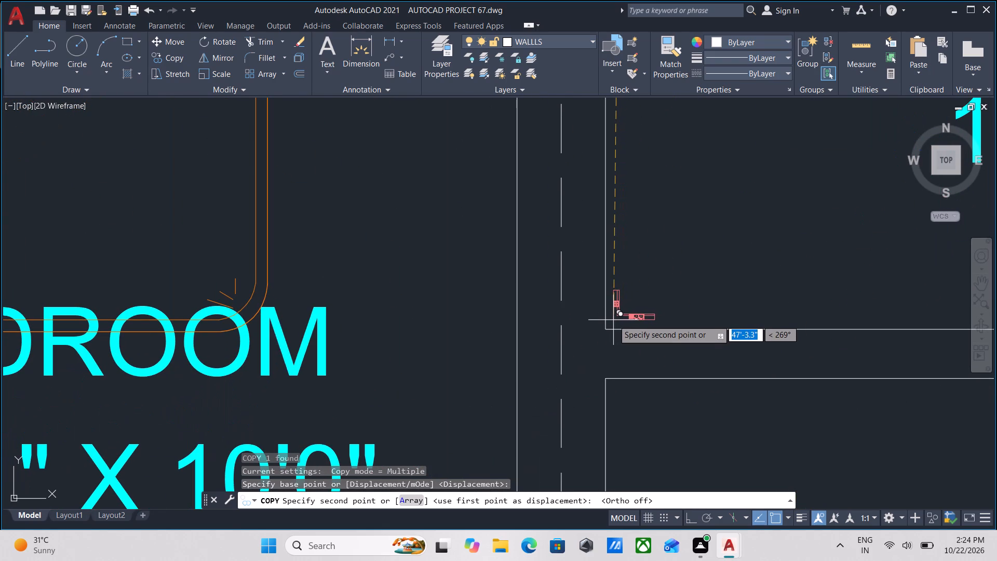
{"action": "left_click", "coordinate": [613, 322]}
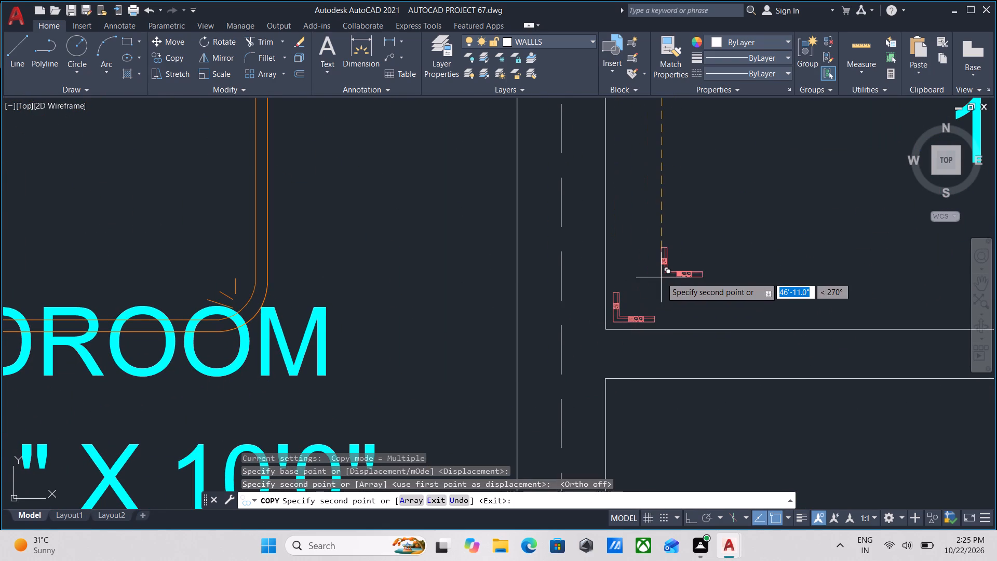
{"action": "key", "text": "Escape"}
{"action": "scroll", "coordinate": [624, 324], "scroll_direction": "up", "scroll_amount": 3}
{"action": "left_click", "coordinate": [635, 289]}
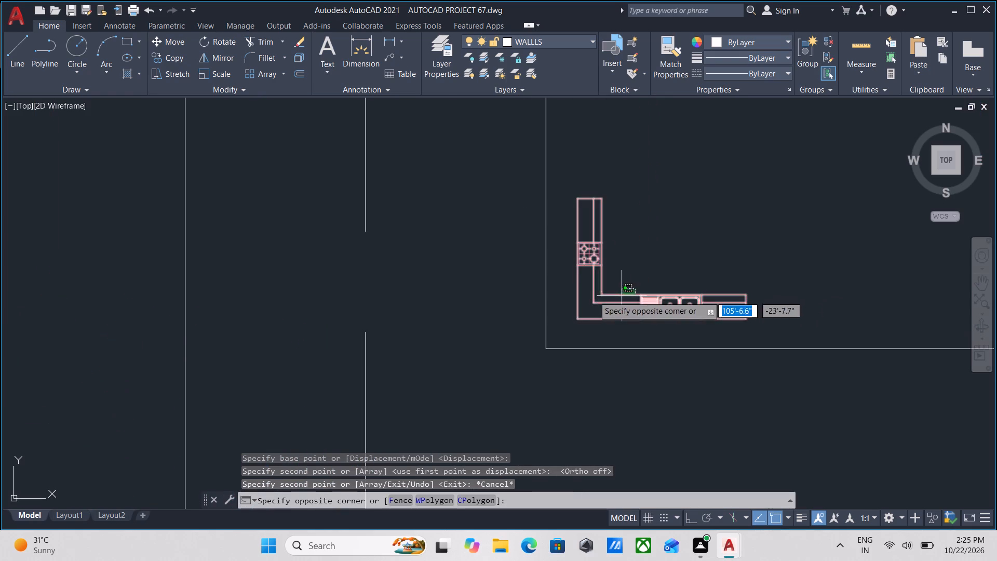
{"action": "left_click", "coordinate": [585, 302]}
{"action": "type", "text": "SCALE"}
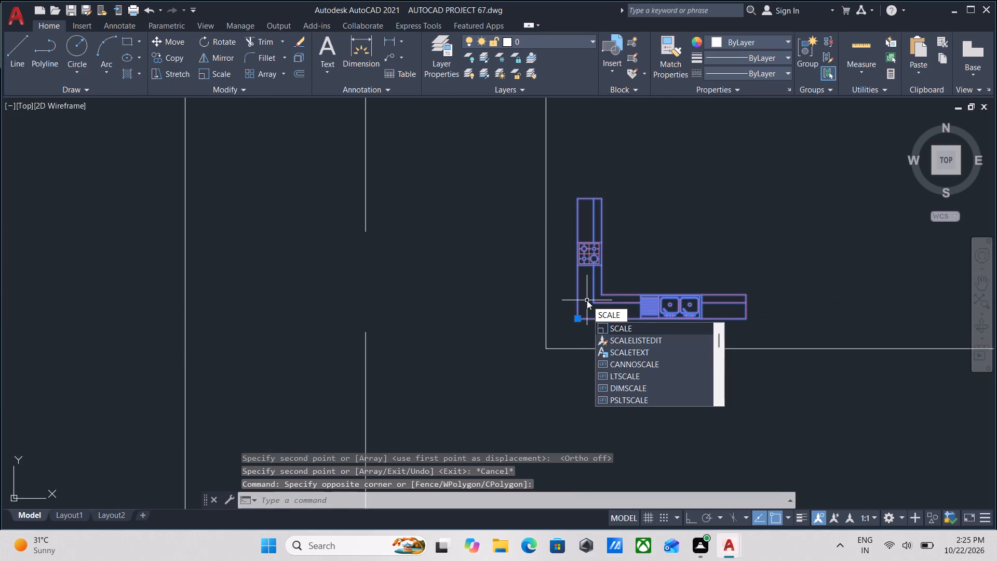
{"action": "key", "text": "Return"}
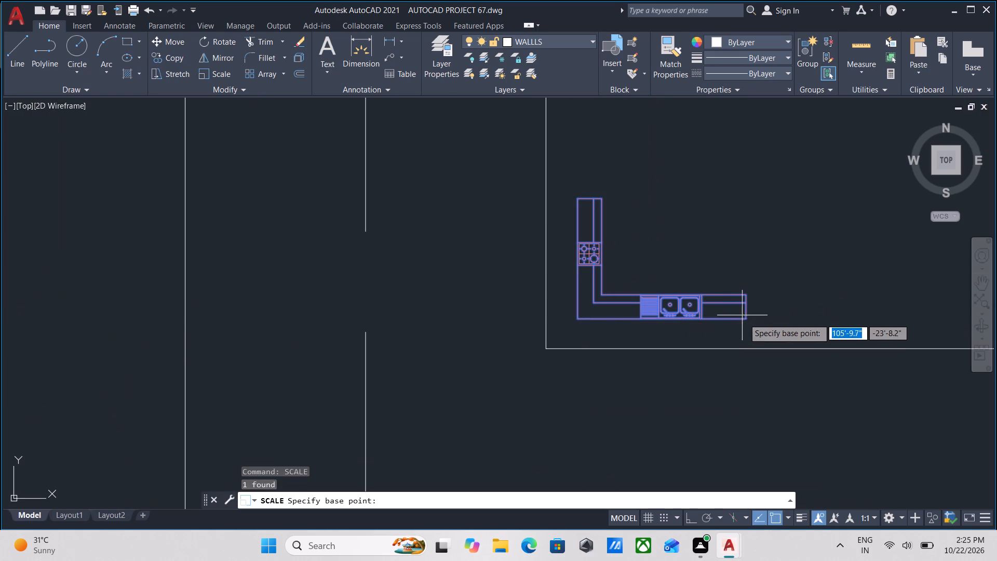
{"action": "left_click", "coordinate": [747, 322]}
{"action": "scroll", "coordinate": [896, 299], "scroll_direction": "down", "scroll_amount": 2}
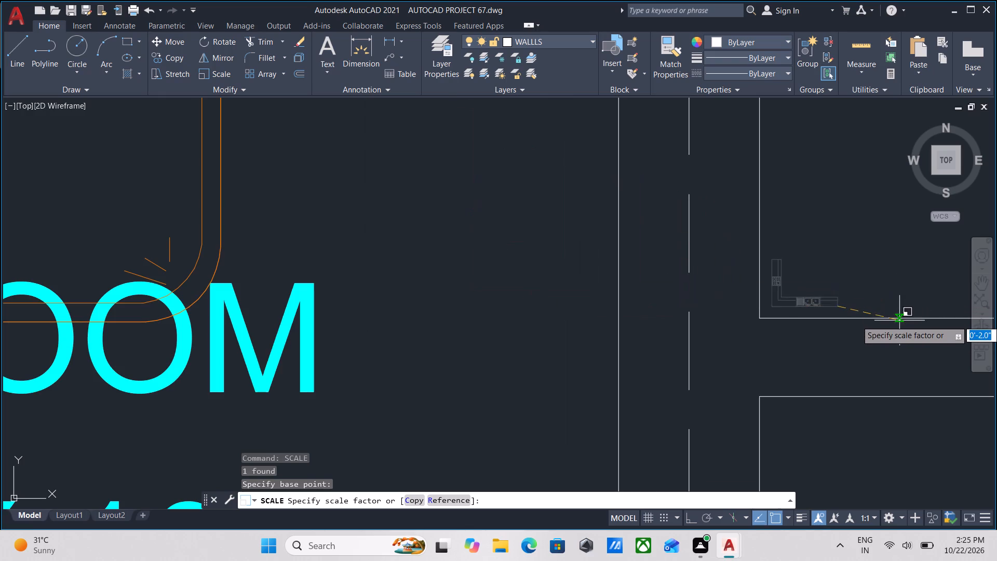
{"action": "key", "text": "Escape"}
Move the copied counter by its sink end's lower corner to near the 11' 1" x 9' 1" kitchen's lower corner at grid D.
{"action": "scroll", "coordinate": [876, 303], "scroll_direction": "down", "scroll_amount": 2}
{"action": "middle_click_drag", "start_coordinate": [870, 303], "coordinate": [541, 314]}
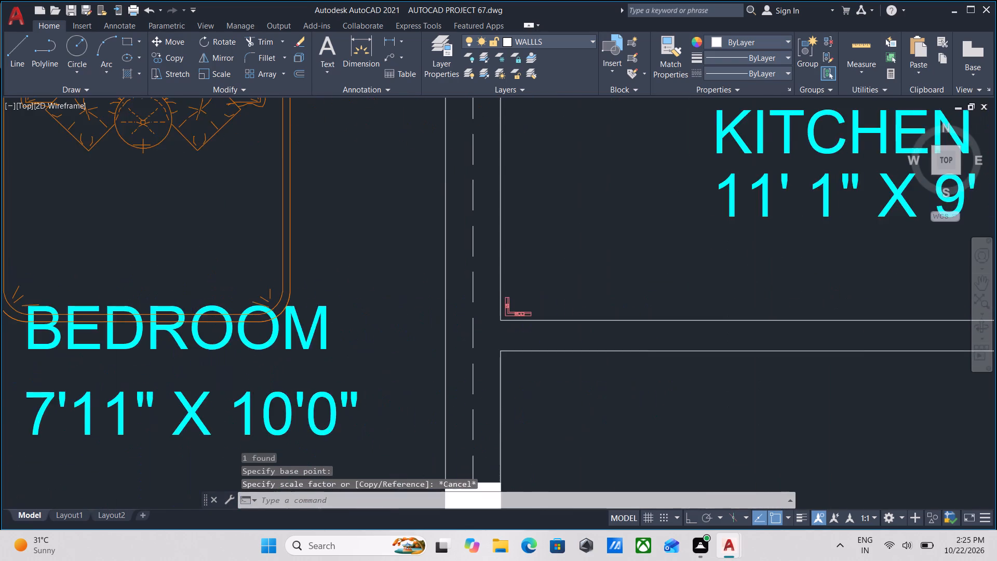
{"action": "scroll", "coordinate": [629, 277], "scroll_direction": "down", "scroll_amount": 2}
{"action": "middle_click_drag", "start_coordinate": [629, 277], "coordinate": [556, 293]}
{"action": "scroll", "coordinate": [522, 310], "scroll_direction": "up", "scroll_amount": 4}
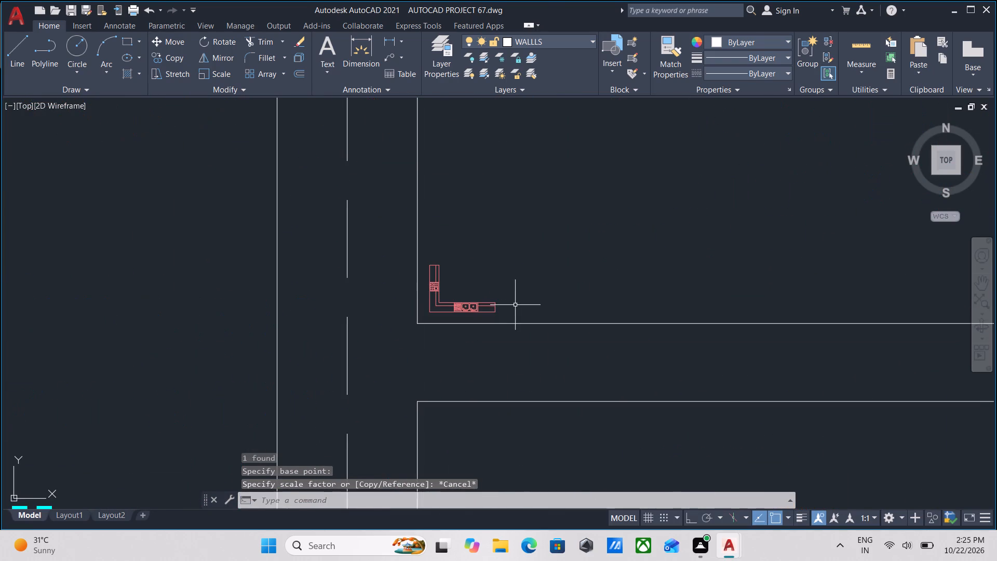
{"action": "left_click", "coordinate": [515, 302]}
{"action": "left_click", "coordinate": [447, 302]}
{"action": "key", "text": "m"}
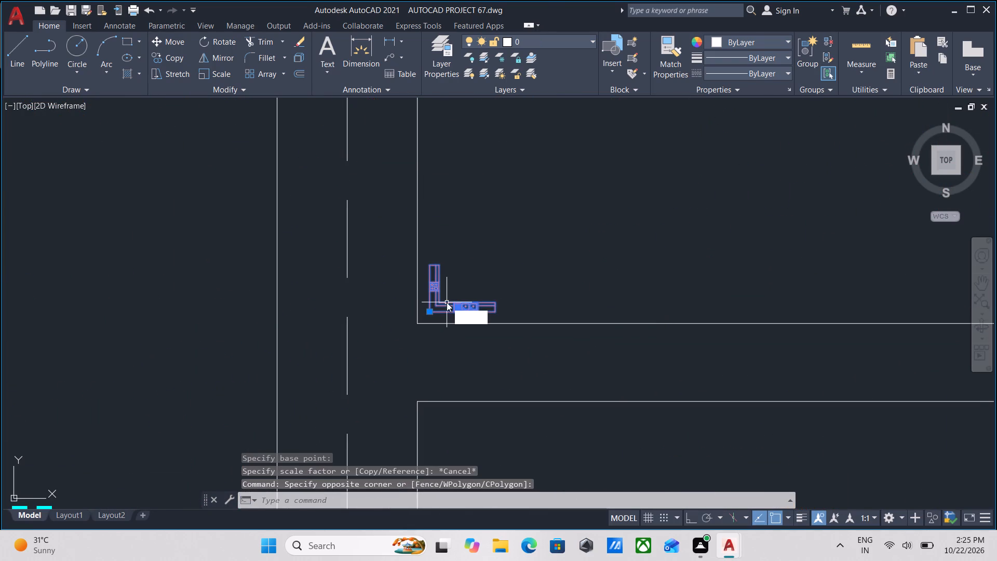
{"action": "key", "text": "Return"}
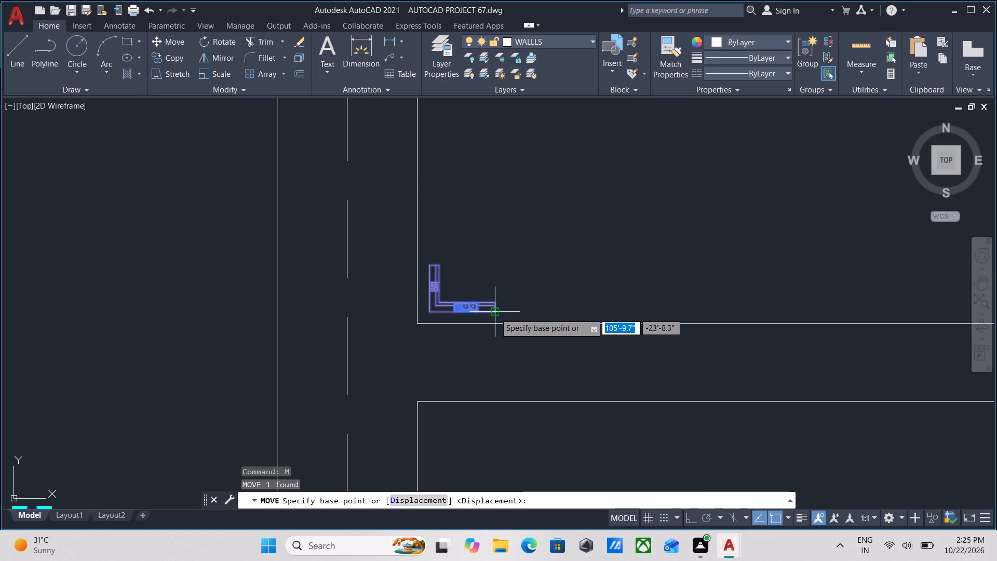
{"action": "left_click", "coordinate": [495, 313]}
{"action": "middle_click_drag", "start_coordinate": [666, 297], "coordinate": [430, 363]}
{"action": "scroll", "coordinate": [426, 365], "scroll_direction": "down", "scroll_amount": 3}
{"action": "middle_click_drag", "start_coordinate": [600, 323], "coordinate": [452, 351]}
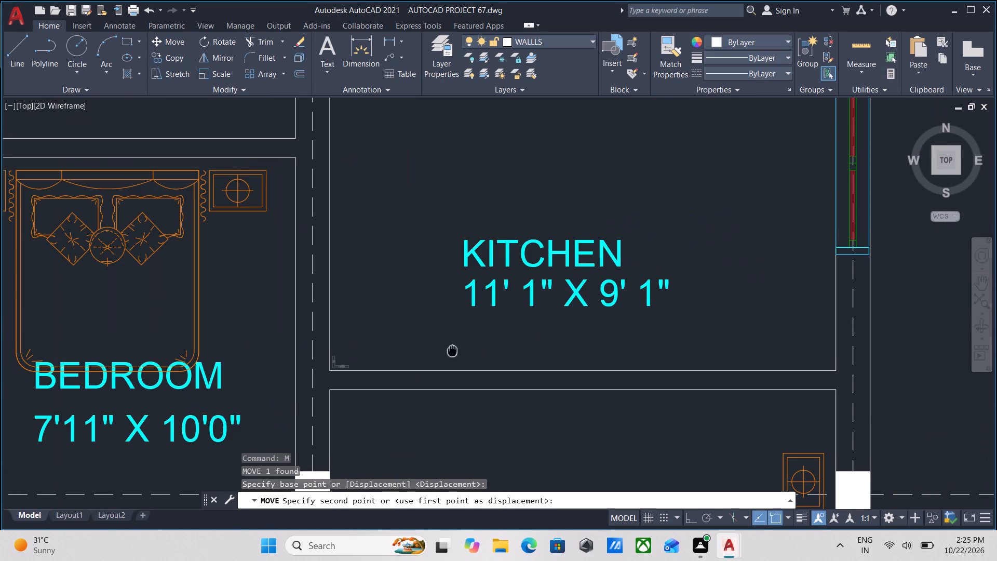
{"action": "scroll", "coordinate": [637, 324], "scroll_direction": "down", "scroll_amount": 2}
{"action": "middle_click_drag", "start_coordinate": [623, 350], "coordinate": [606, 379]}
{"action": "scroll", "coordinate": [677, 375], "scroll_direction": "up", "scroll_amount": 2}
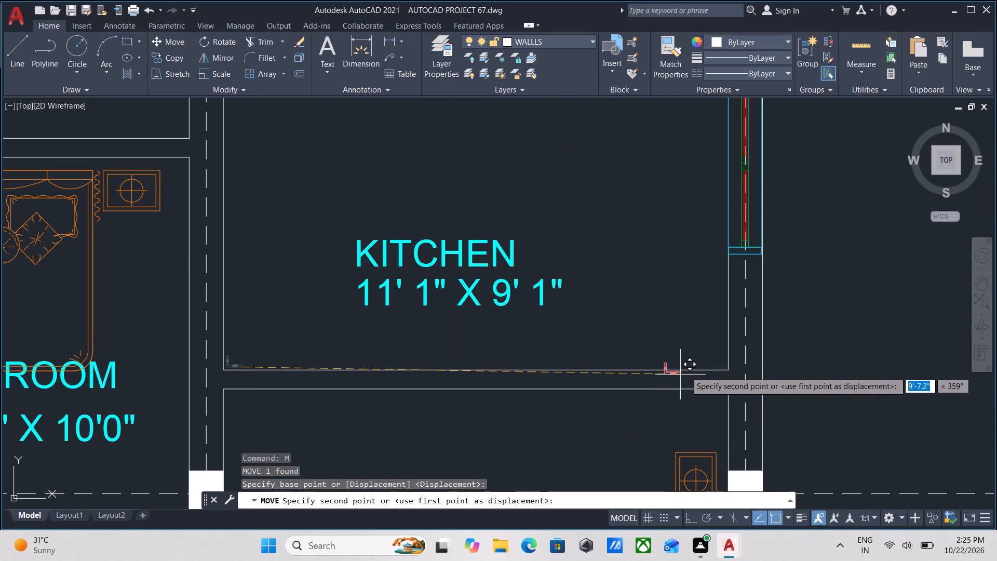
{"action": "left_click", "coordinate": [698, 348]}
{"action": "key", "text": "Escape"}
Rotate the copied counter 90° counterclockwise about the upper corner of its sink end, with Ortho on.
{"action": "scroll", "coordinate": [696, 347], "scroll_direction": "up", "scroll_amount": 3}
{"action": "left_click", "coordinate": [702, 361]}
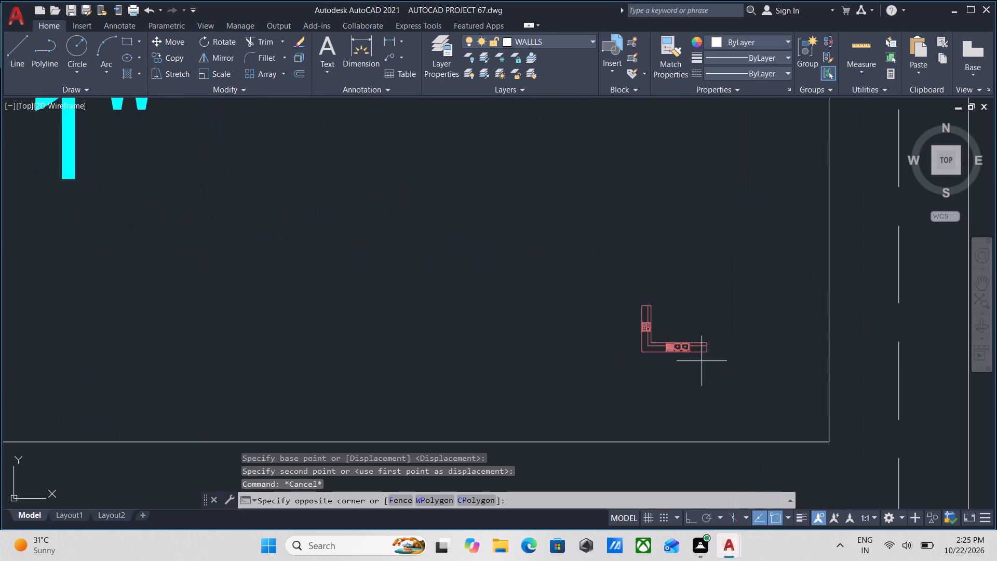
{"action": "left_click", "coordinate": [658, 314]}
{"action": "type", "text": "RO"}
{"action": "key", "text": "Return"}
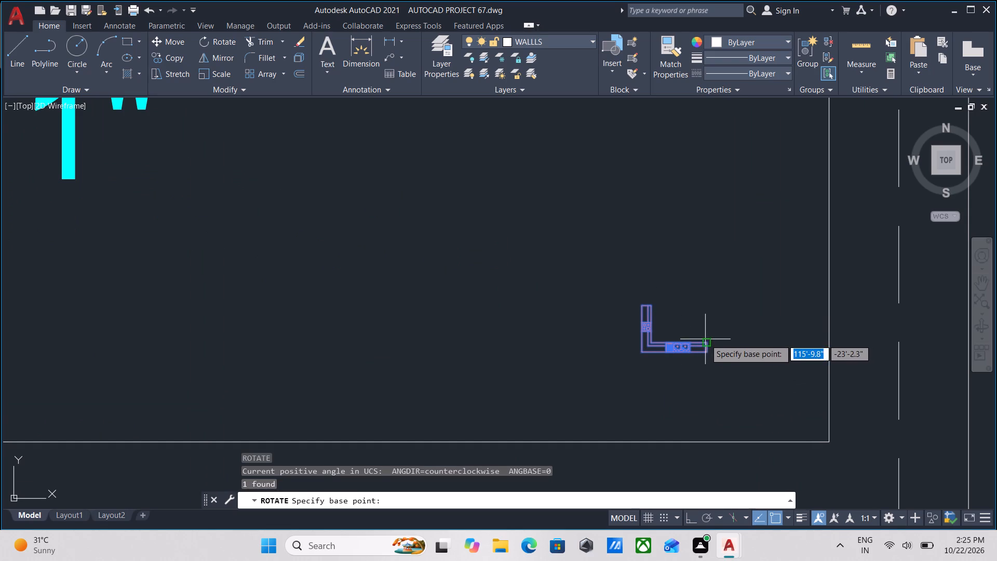
{"action": "left_click", "coordinate": [705, 339]}
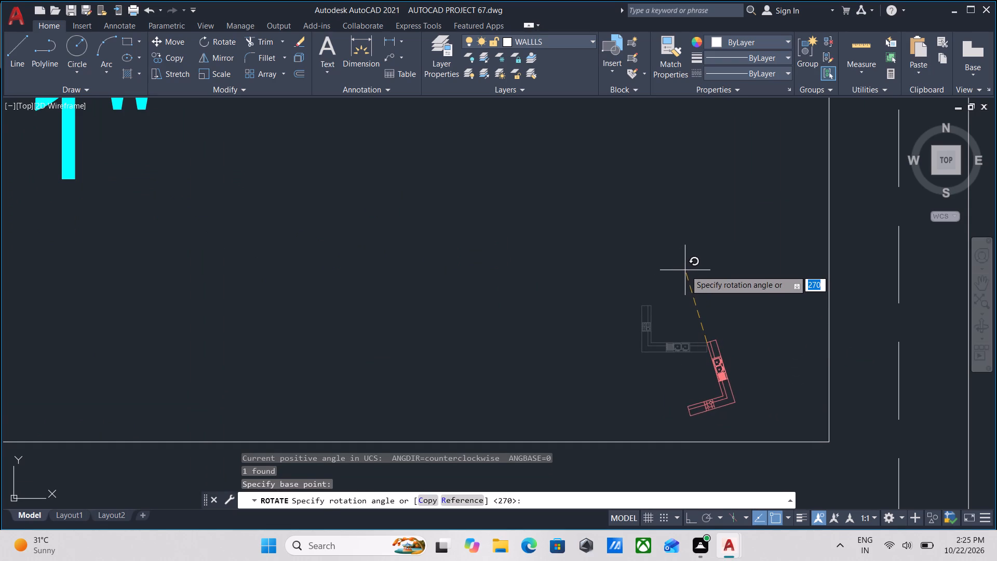
{"action": "key", "text": "F8"}
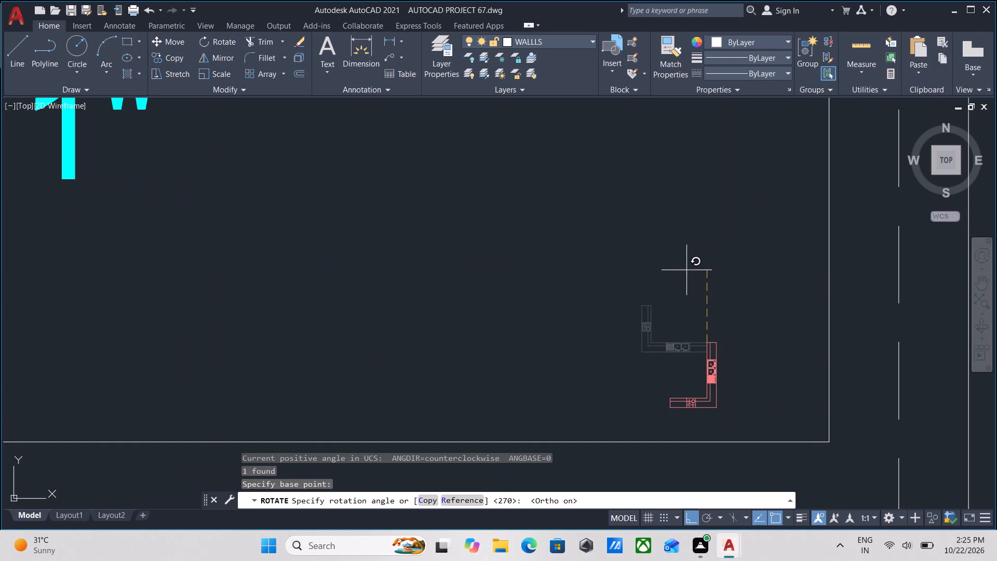
{"action": "left_click", "coordinate": [698, 246]}
{"action": "middle_click_drag", "start_coordinate": [718, 378], "coordinate": [732, 317]}
{"action": "scroll", "coordinate": [736, 352], "scroll_direction": "up", "scroll_amount": 2}
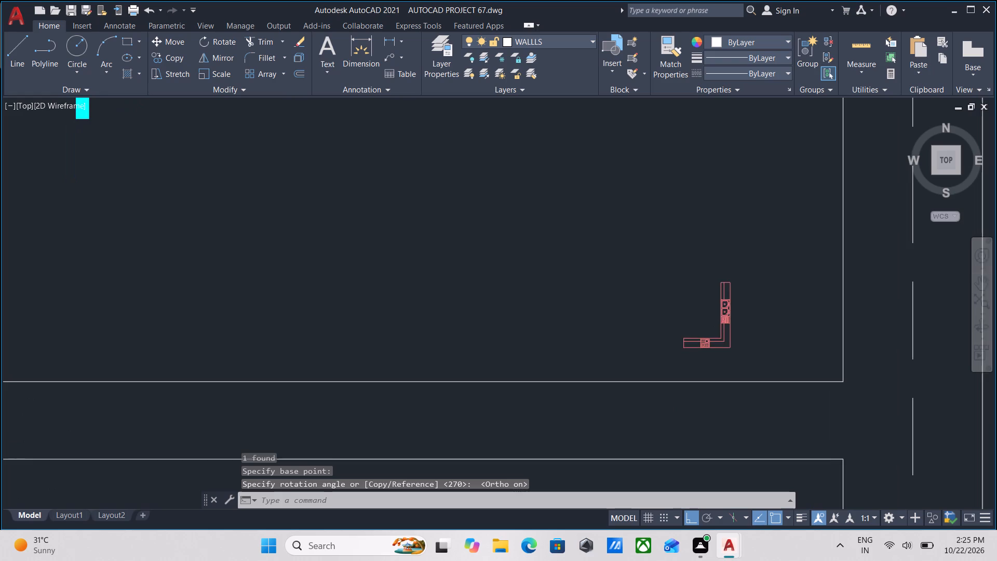
Move the rotated kitchen counter by its outer corner, with Ortho off, closer to the 11' 1" x 9' 1" kitchen's lower corner at grid D.
{"action": "left_click_drag", "start_coordinate": [750, 367], "coordinate": [744, 360]}
{"action": "left_click", "coordinate": [694, 321]}
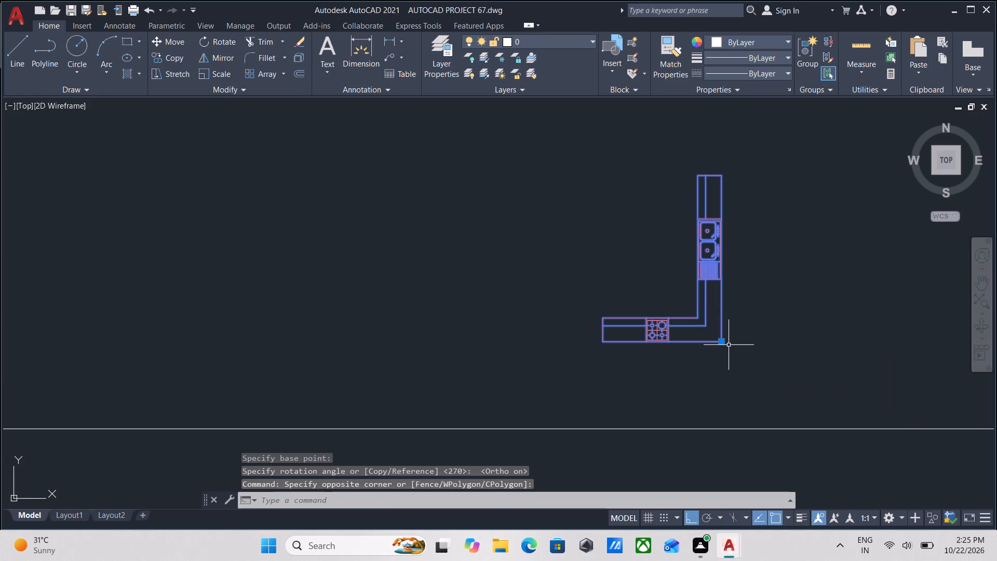
{"action": "key", "text": "comma"}
{"action": "key", "text": "Return"}
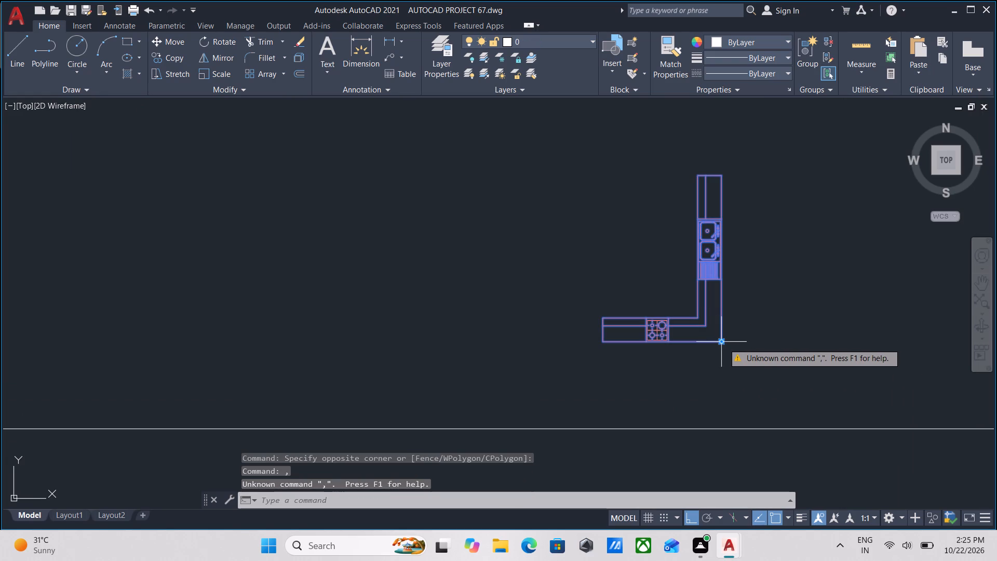
{"action": "key", "text": "Escape"}
{"action": "left_click", "coordinate": [740, 356]}
{"action": "left_click", "coordinate": [700, 327]}
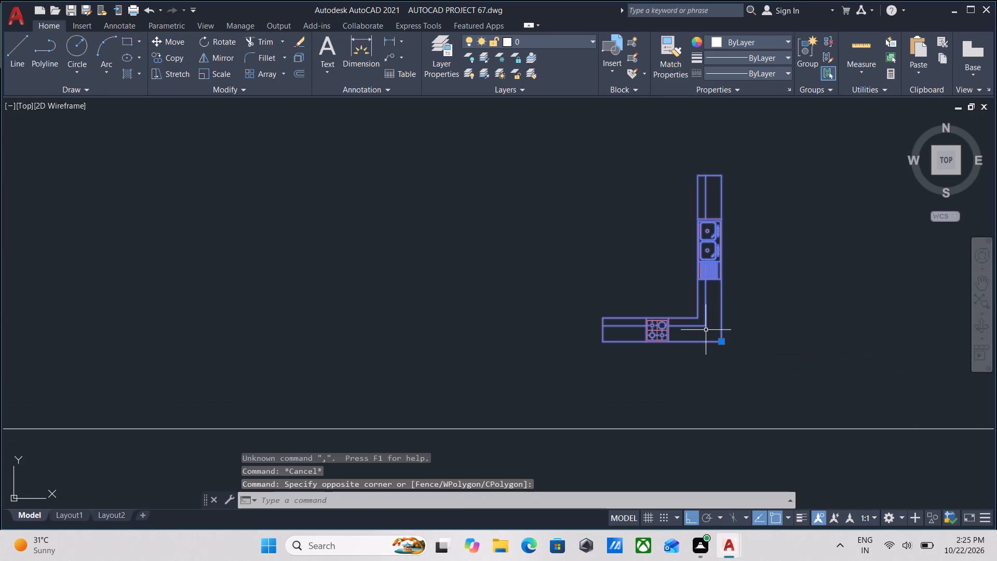
{"action": "key", "text": "m"}
{"action": "key", "text": "Return"}
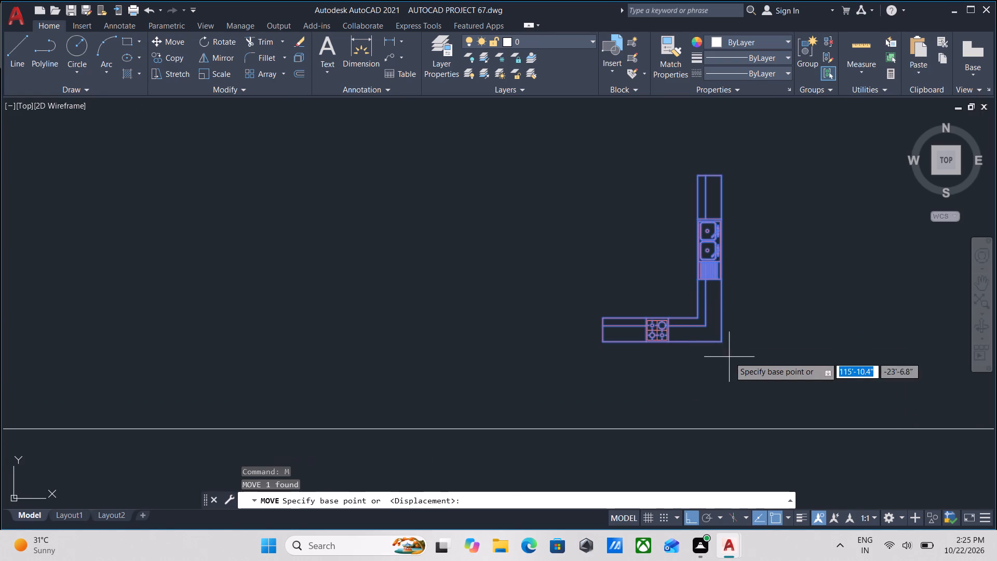
{"action": "left_click", "coordinate": [725, 342]}
{"action": "middle_click_drag", "start_coordinate": [859, 346], "coordinate": [540, 369]}
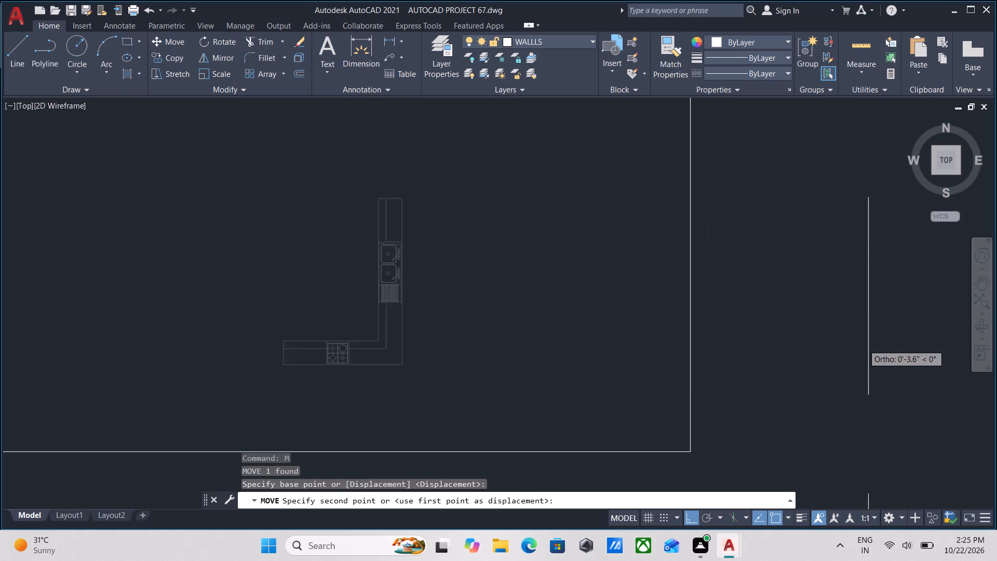
{"action": "scroll", "coordinate": [643, 365], "scroll_direction": "down", "scroll_amount": 1}
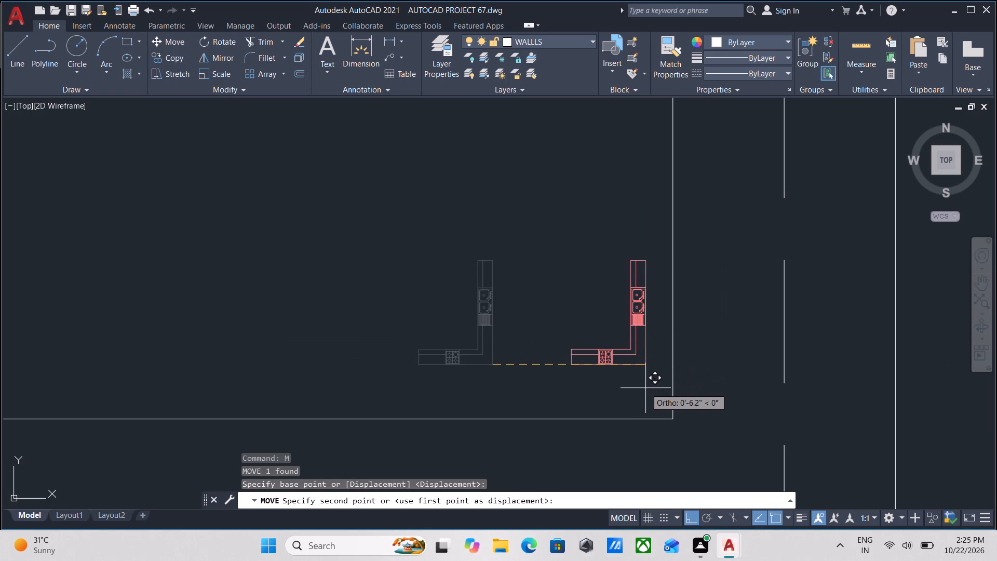
{"action": "key", "text": "F8"}
{"action": "left_click", "coordinate": [649, 399]}
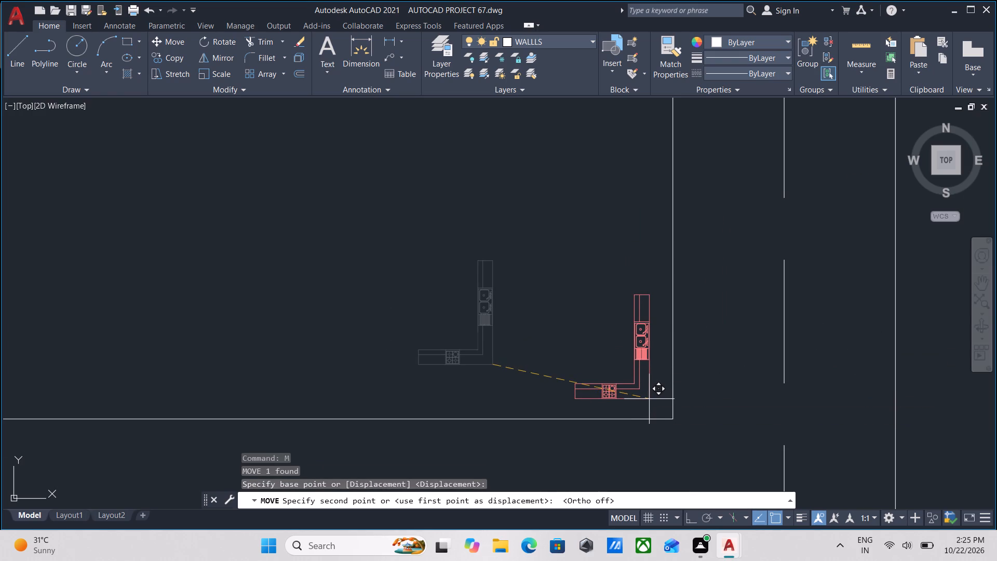
{"action": "key", "text": "Escape"}
Scale the counter up from its outer corner to fit along the kitchen's window wall and lower wall.
{"action": "scroll", "coordinate": [649, 399], "scroll_direction": "up", "scroll_amount": 2}
{"action": "left_click", "coordinate": [663, 411]}
{"action": "left_click", "coordinate": [630, 374]}
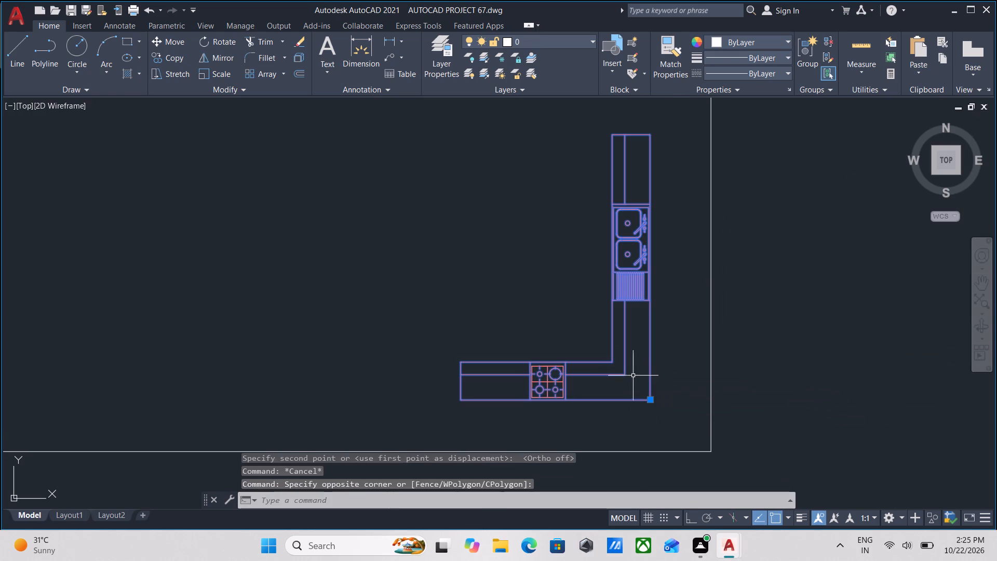
{"action": "type", "text": "SCA"}
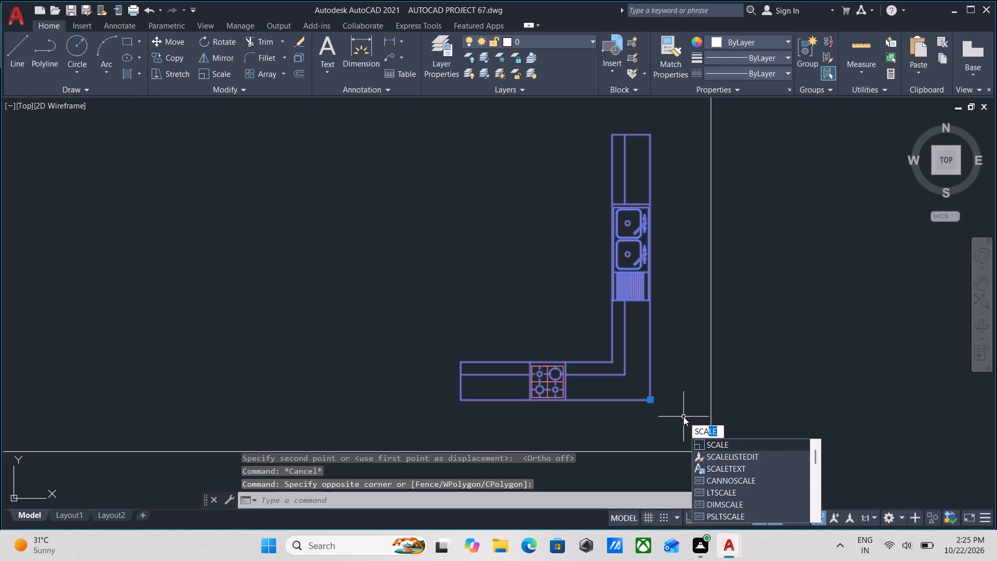
{"action": "key", "text": "l"}
{"action": "key", "text": "e"}
{"action": "key", "text": "Return"}
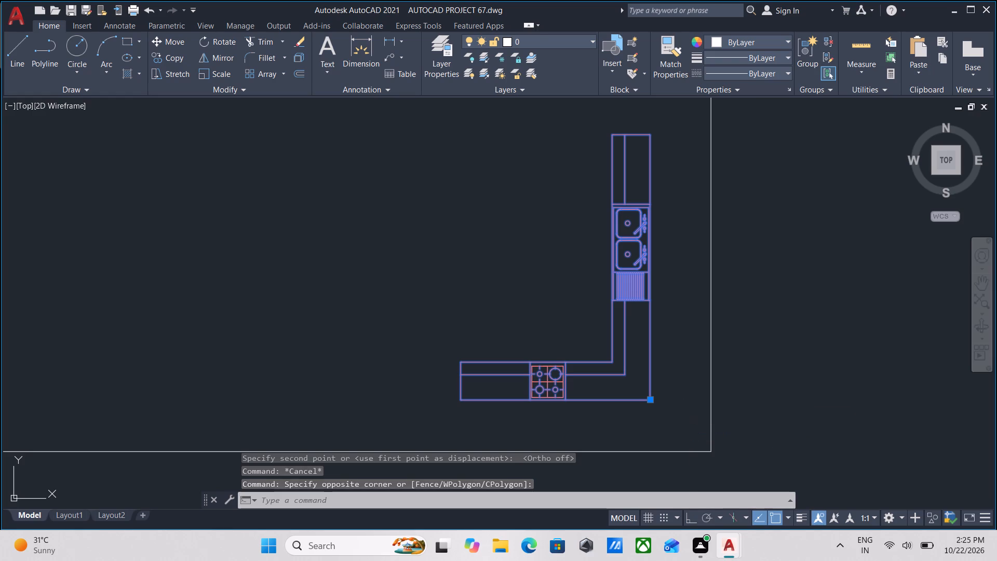
{"action": "left_click", "coordinate": [650, 403]}
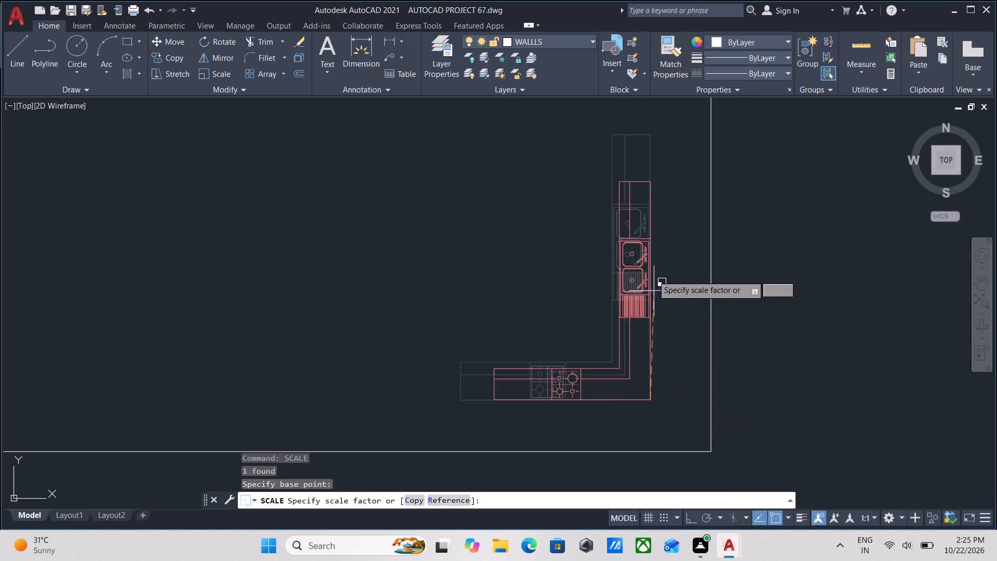
{"action": "middle_click_drag", "start_coordinate": [653, 268], "coordinate": [658, 395]}
{"action": "scroll", "coordinate": [653, 268], "scroll_direction": "down", "scroll_amount": 3}
{"action": "middle_click_drag", "start_coordinate": [667, 288], "coordinate": [665, 422]}
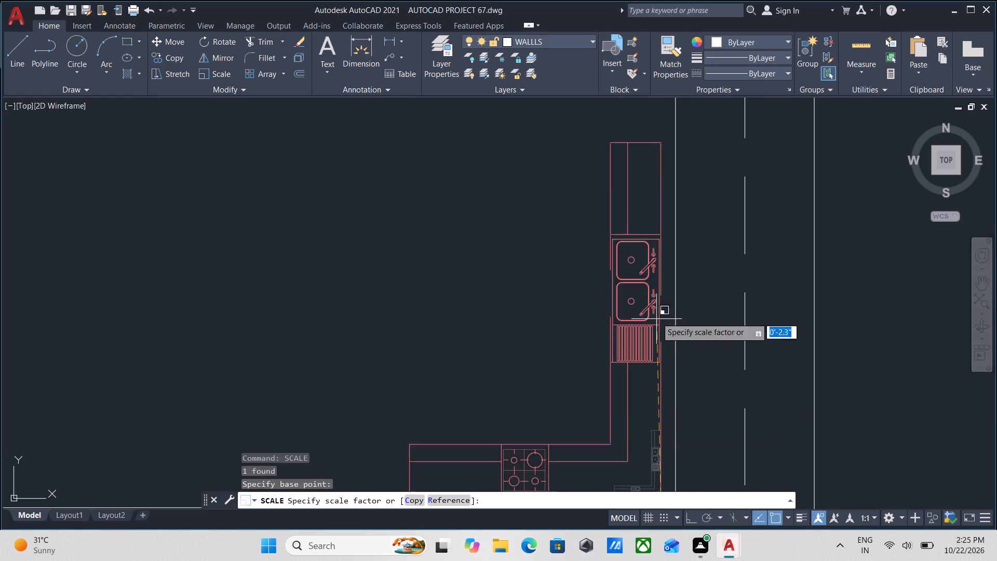
{"action": "scroll", "coordinate": [655, 274], "scroll_direction": "down", "scroll_amount": 2}
{"action": "middle_click_drag", "start_coordinate": [655, 274], "coordinate": [665, 409]}
{"action": "scroll", "coordinate": [664, 299], "scroll_direction": "down", "scroll_amount": 2}
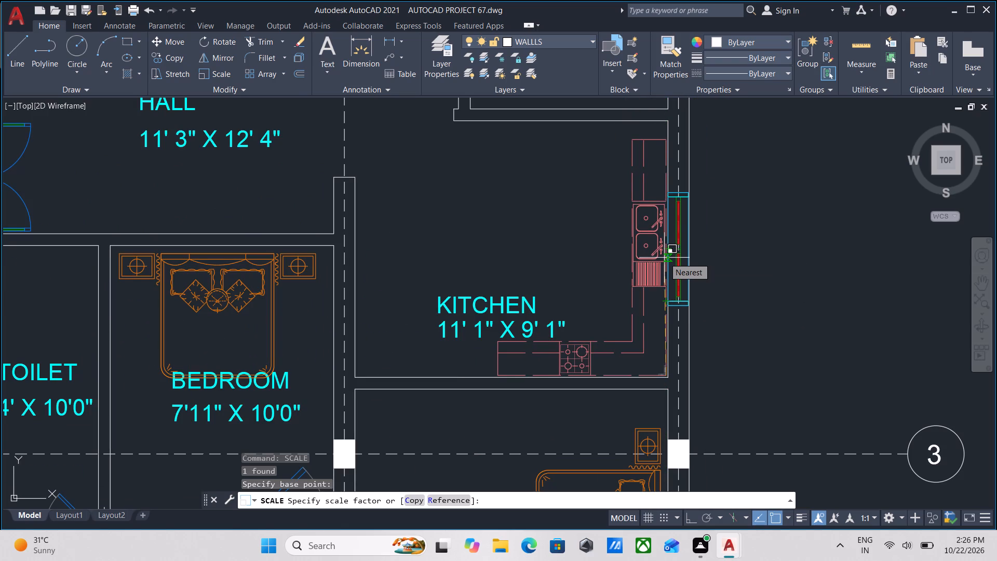
{"action": "left_click", "coordinate": [664, 258]}
Move the KITCHEN label and its 11' 1" X 9' 1" size text up and clear of the counter.
{"action": "middle_click_drag", "start_coordinate": [624, 268], "coordinate": [635, 260]}
{"action": "scroll", "coordinate": [631, 264], "scroll_direction": "down", "scroll_amount": 2}
{"action": "middle_click_drag", "start_coordinate": [631, 266], "coordinate": [645, 305]}
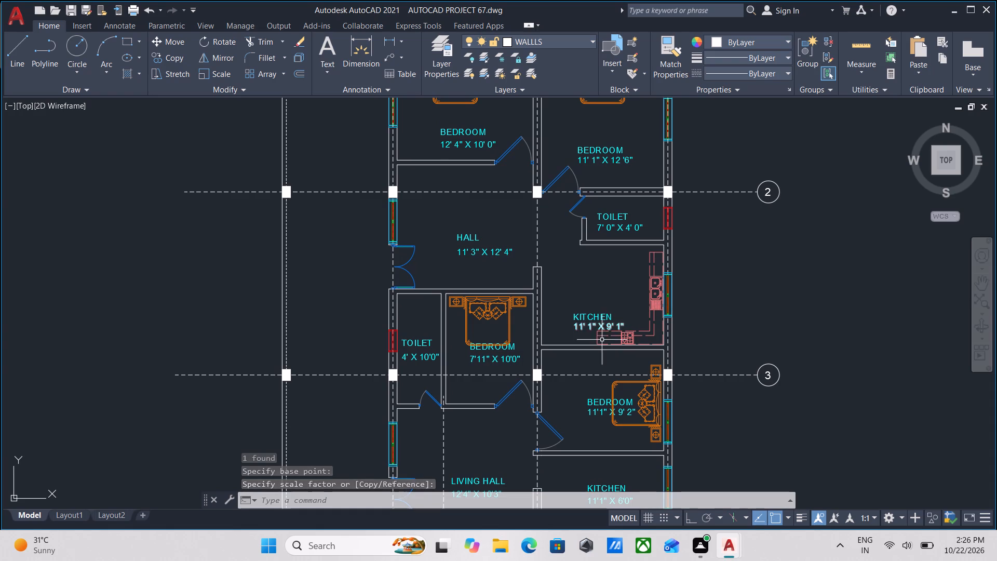
{"action": "scroll", "coordinate": [594, 344], "scroll_direction": "up", "scroll_amount": 4}
{"action": "left_click", "coordinate": [535, 299]}
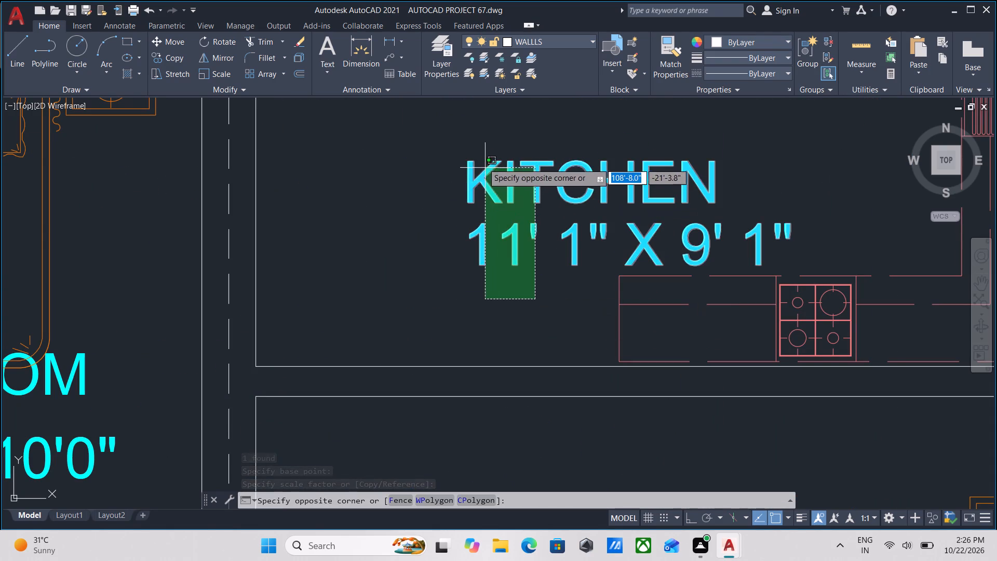
{"action": "left_click", "coordinate": [481, 157]}
{"action": "middle_click_drag", "start_coordinate": [443, 257], "coordinate": [466, 321]}
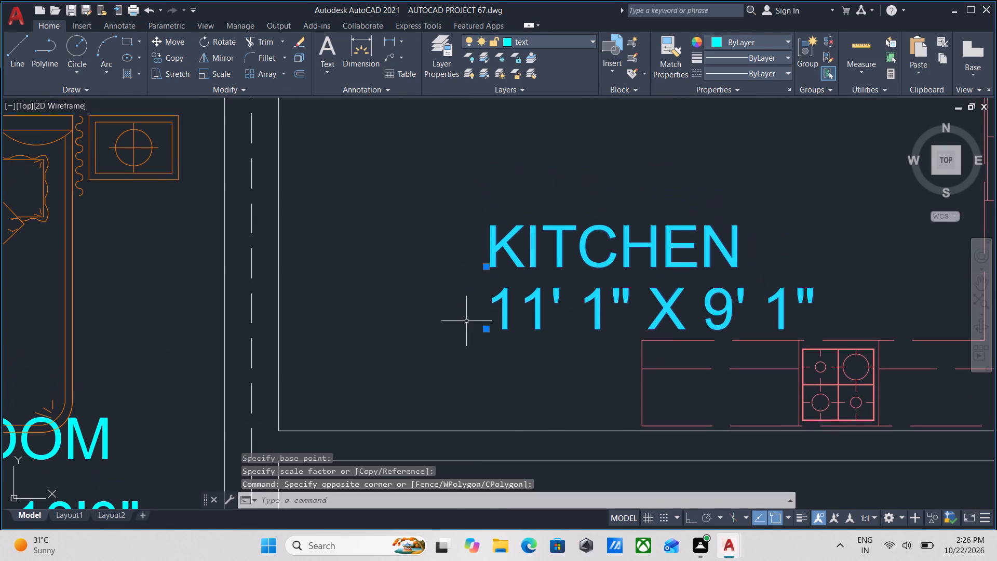
{"action": "key", "text": "m"}
{"action": "key", "text": "Return"}
{"action": "left_click", "coordinate": [491, 260]}
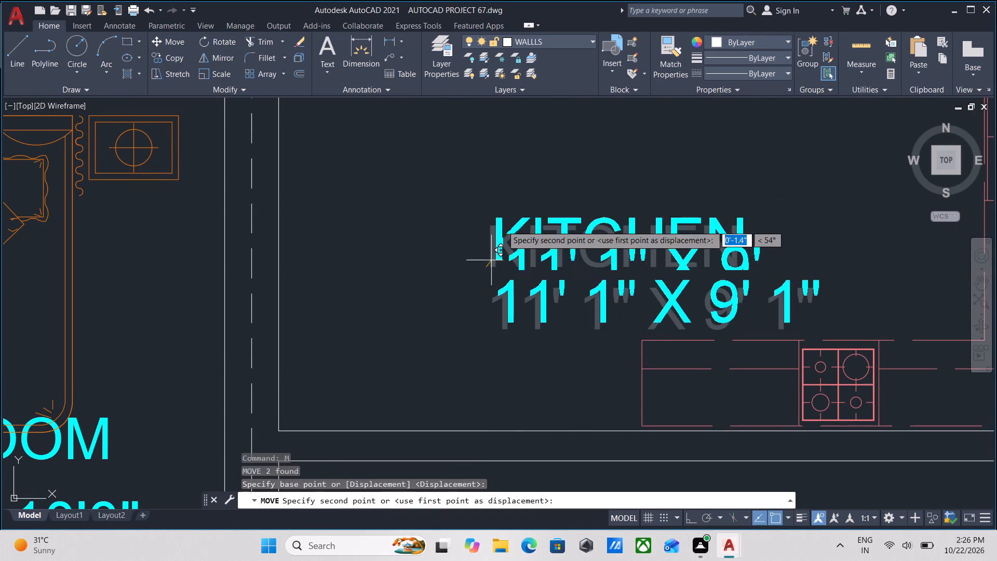
{"action": "middle_click_drag", "start_coordinate": [510, 191], "coordinate": [475, 383]}
{"action": "scroll", "coordinate": [498, 272], "scroll_direction": "down", "scroll_amount": 1}
{"action": "scroll", "coordinate": [515, 330], "scroll_direction": "down", "scroll_amount": 2}
{"action": "middle_click_drag", "start_coordinate": [515, 330], "coordinate": [499, 378]}
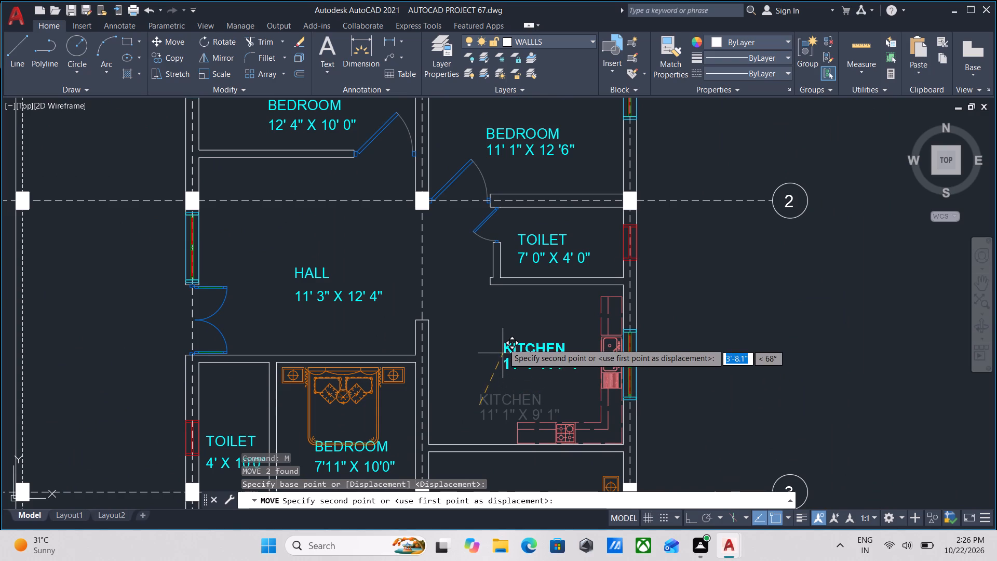
{"action": "left_click", "coordinate": [507, 357]}
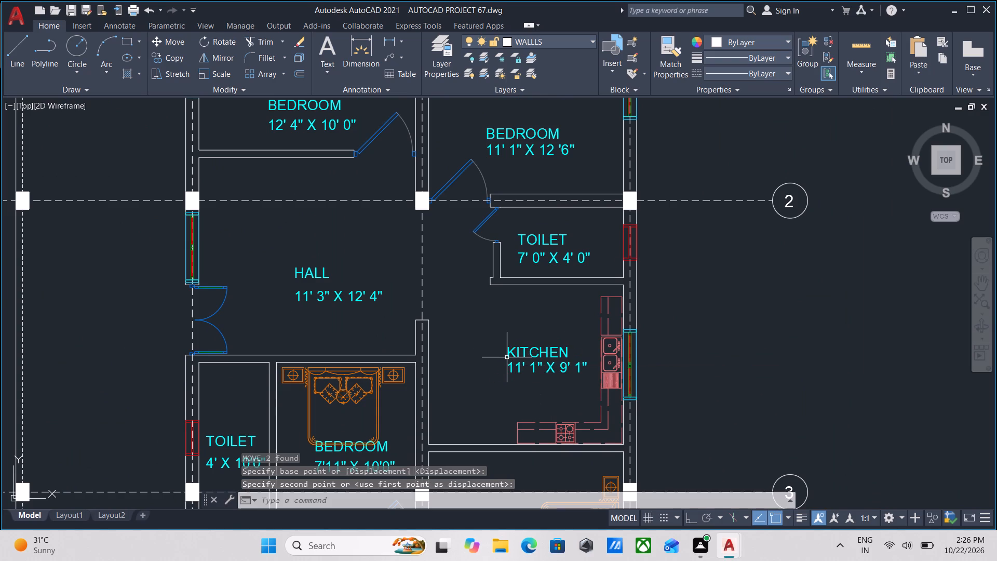
{"action": "key", "text": "Escape"}
Examine the furnished plan and the loose furniture and toilet blocks above it for the next item to place.
{"action": "scroll", "coordinate": [525, 315], "scroll_direction": "down", "scroll_amount": 1}
{"action": "middle_click_drag", "start_coordinate": [525, 315], "coordinate": [529, 325]}
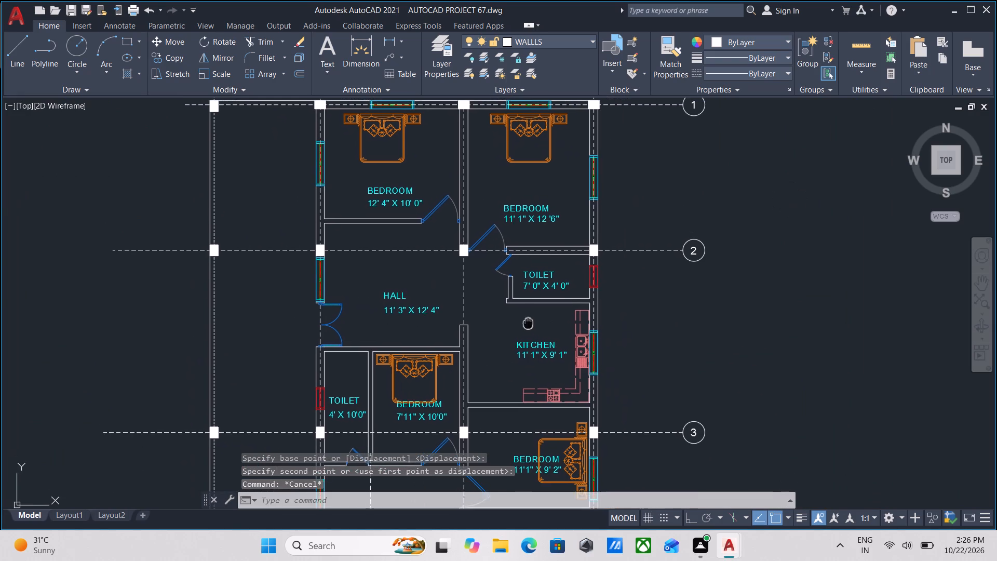
{"action": "middle_click_drag", "start_coordinate": [528, 317], "coordinate": [566, 301]}
{"action": "scroll", "coordinate": [555, 309], "scroll_direction": "down", "scroll_amount": 1}
{"action": "middle_click_drag", "start_coordinate": [555, 309], "coordinate": [569, 299]}
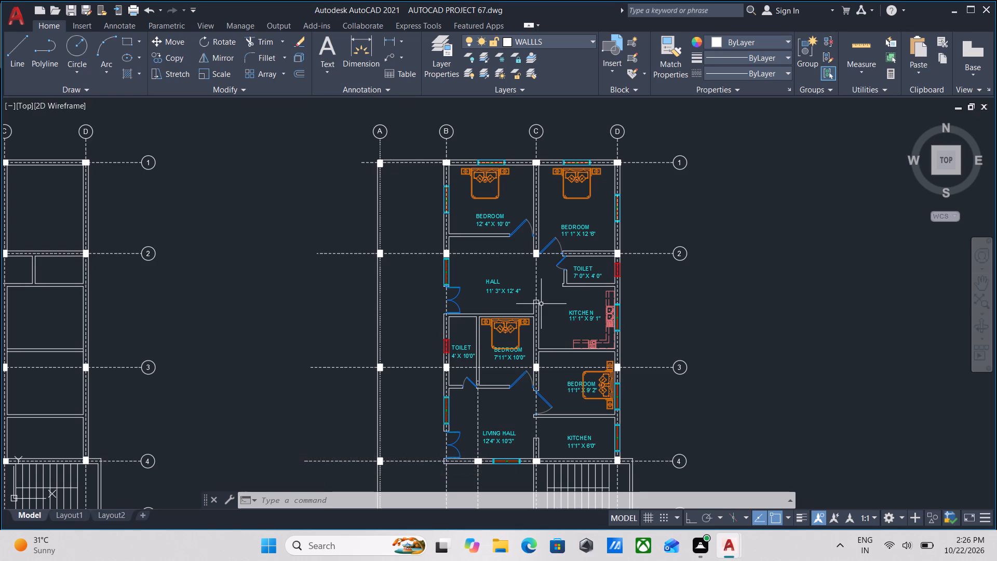
{"action": "scroll", "coordinate": [513, 358], "scroll_direction": "up", "scroll_amount": 1}
{"action": "scroll", "coordinate": [596, 308], "scroll_direction": "down", "scroll_amount": 1}
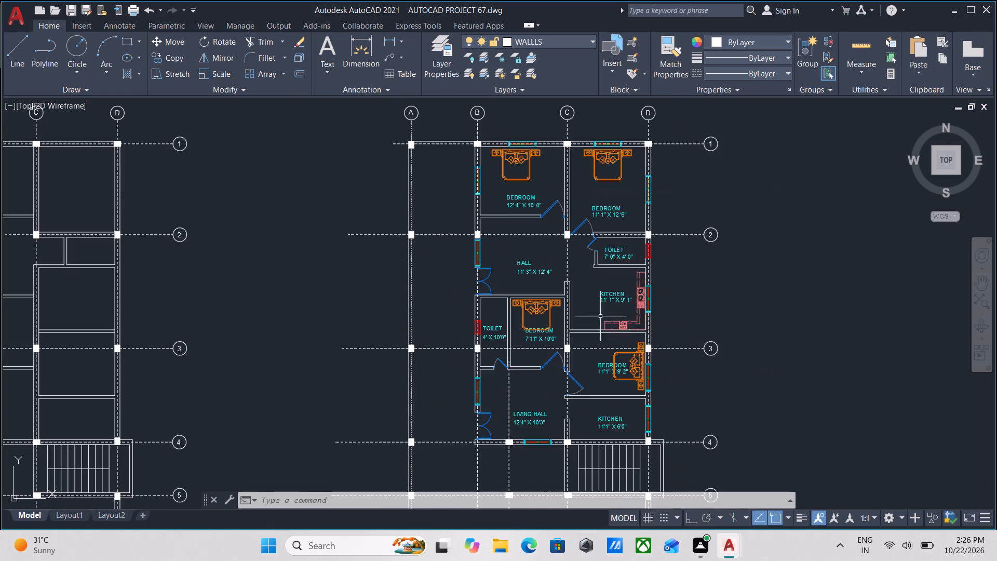
{"action": "scroll", "coordinate": [626, 323], "scroll_direction": "down", "scroll_amount": 3}
{"action": "scroll", "coordinate": [631, 272], "scroll_direction": "up", "scroll_amount": 2}
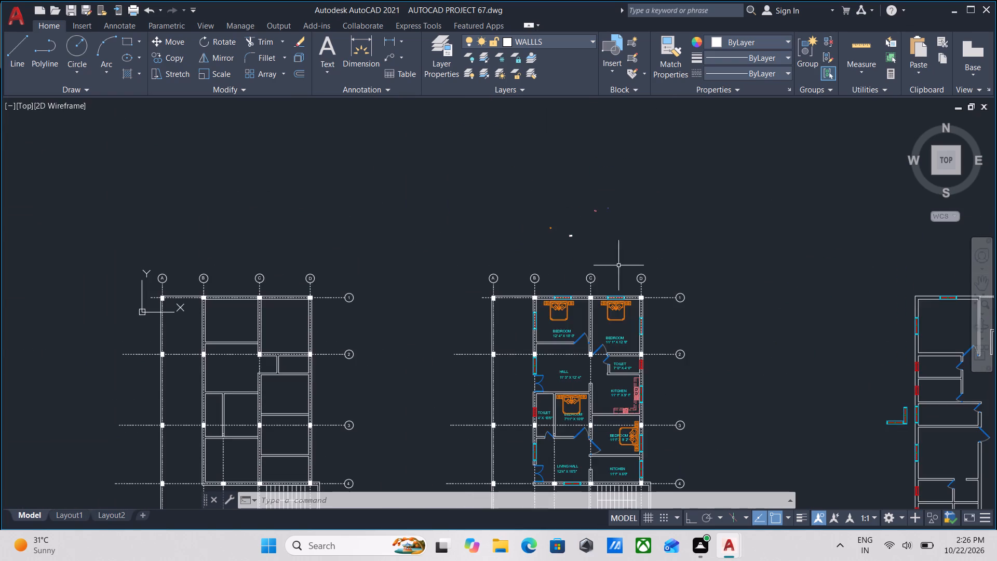
{"action": "scroll", "coordinate": [590, 238], "scroll_direction": "up", "scroll_amount": 4}
{"action": "middle_click_drag", "start_coordinate": [582, 199], "coordinate": [538, 356]}
{"action": "middle_click_drag", "start_coordinate": [650, 226], "coordinate": [627, 274]}
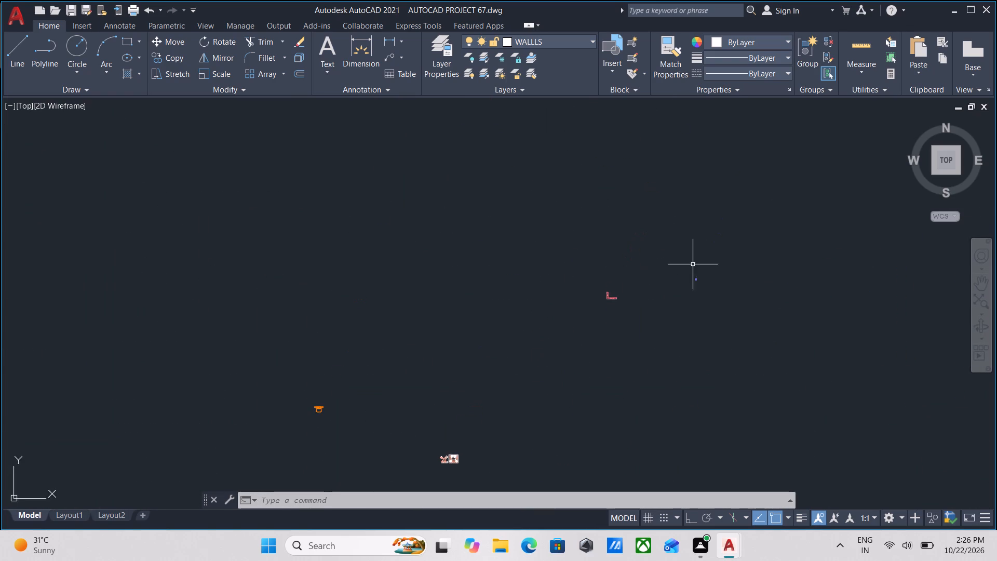
{"action": "scroll", "coordinate": [707, 264], "scroll_direction": "up", "scroll_amount": 5}
{"action": "scroll", "coordinate": [634, 396], "scroll_direction": "up", "scroll_amount": 2}
{"action": "scroll", "coordinate": [588, 395], "scroll_direction": "down", "scroll_amount": 5}
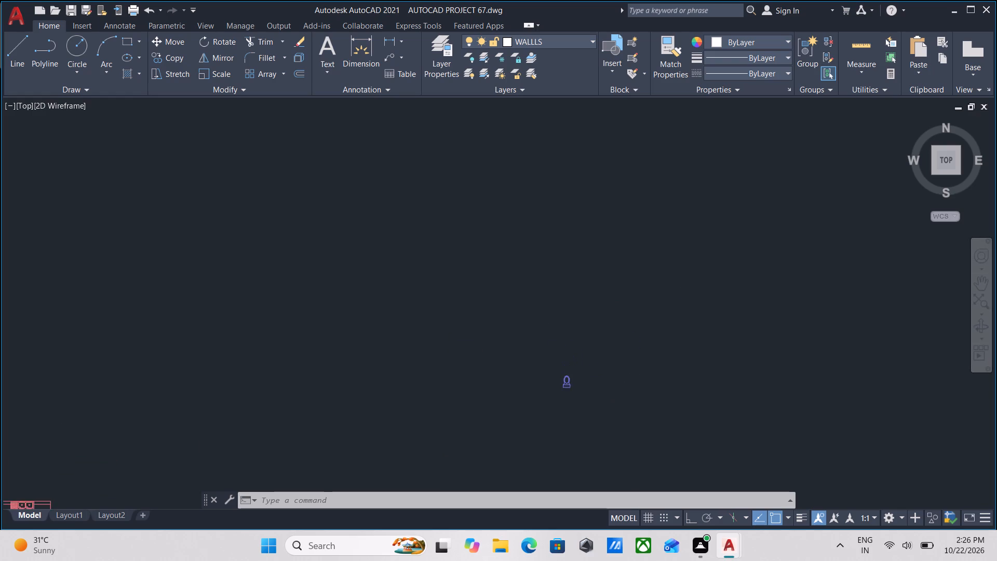
{"action": "middle_click_drag", "start_coordinate": [563, 400], "coordinate": [681, 268]}
{"action": "scroll", "coordinate": [502, 380], "scroll_direction": "down", "scroll_amount": 2}
{"action": "middle_click_drag", "start_coordinate": [508, 374], "coordinate": [616, 286]}
{"action": "scroll", "coordinate": [618, 285], "scroll_direction": "down", "scroll_amount": 1}
{"action": "scroll", "coordinate": [330, 405], "scroll_direction": "up", "scroll_amount": 2}
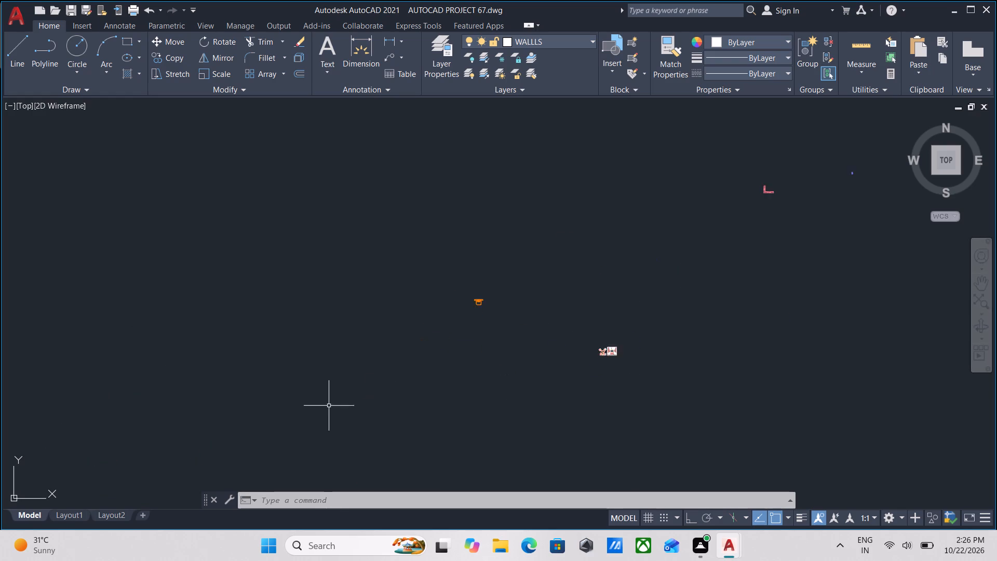
Copy the sofa set without the rug by its sofa's lower corner into the 11' 3" x 12' 4" hall, near the window at grid B.
{"action": "middle_click_drag", "start_coordinate": [837, 341], "coordinate": [750, 406]}
{"action": "scroll", "coordinate": [680, 385], "scroll_direction": "up", "scroll_amount": 2}
{"action": "scroll", "coordinate": [729, 409], "scroll_direction": "up", "scroll_amount": 2}
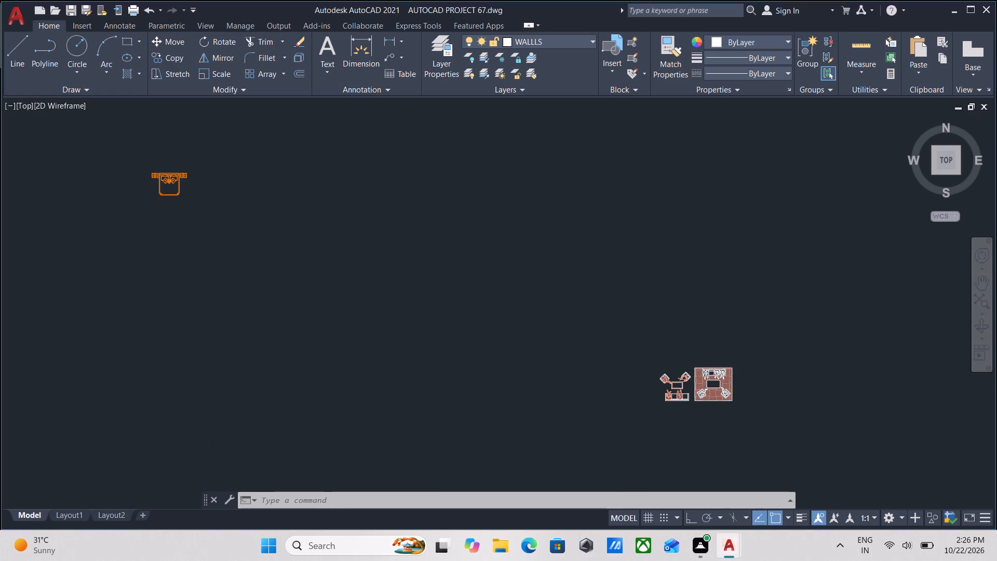
{"action": "scroll", "coordinate": [614, 407], "scroll_direction": "up", "scroll_amount": 1}
{"action": "left_click", "coordinate": [607, 401]}
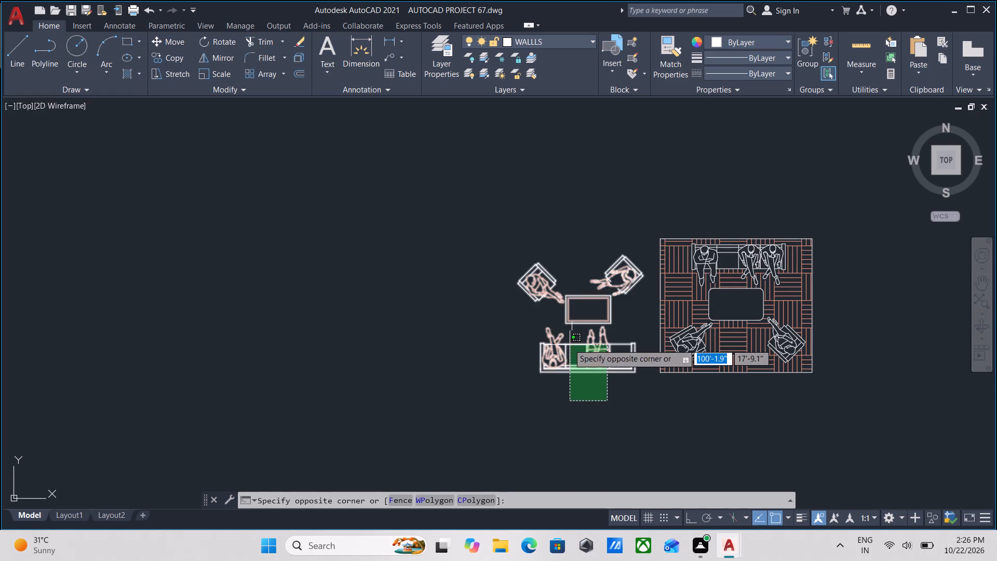
{"action": "left_click", "coordinate": [568, 343]}
{"action": "type", "text": "CO"}
{"action": "key", "text": "Return"}
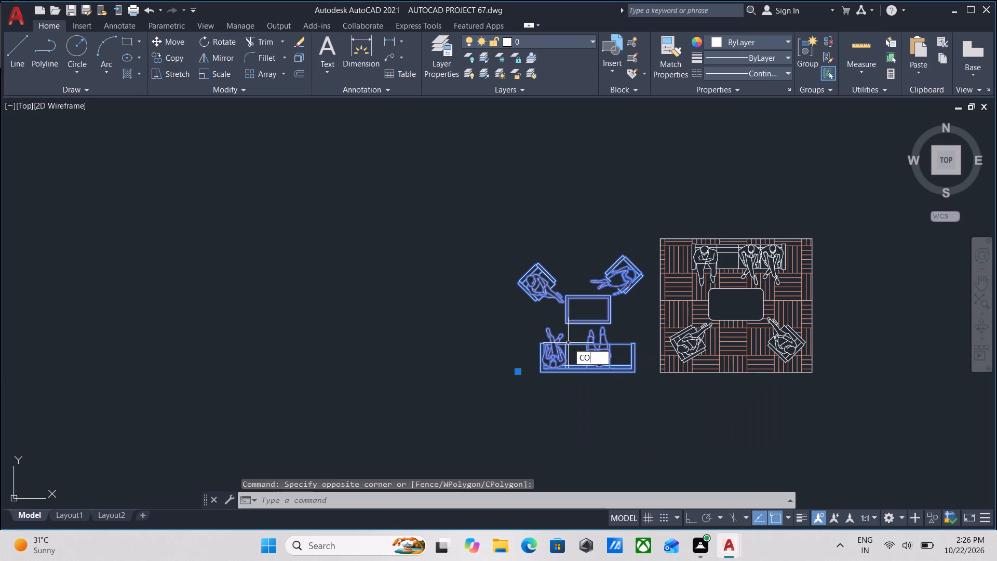
{"action": "left_click", "coordinate": [634, 372]}
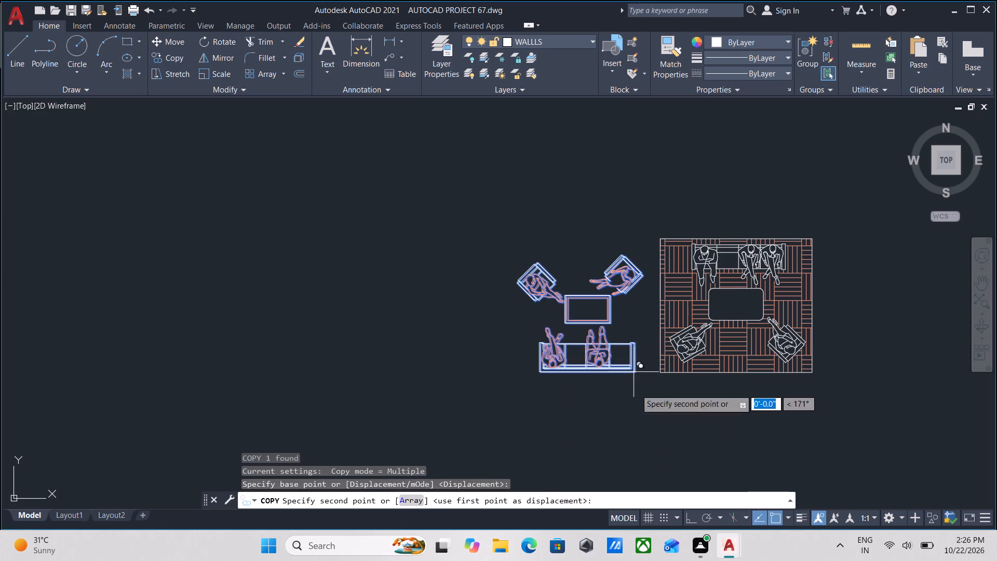
{"action": "scroll", "coordinate": [575, 476], "scroll_direction": "down", "scroll_amount": 2}
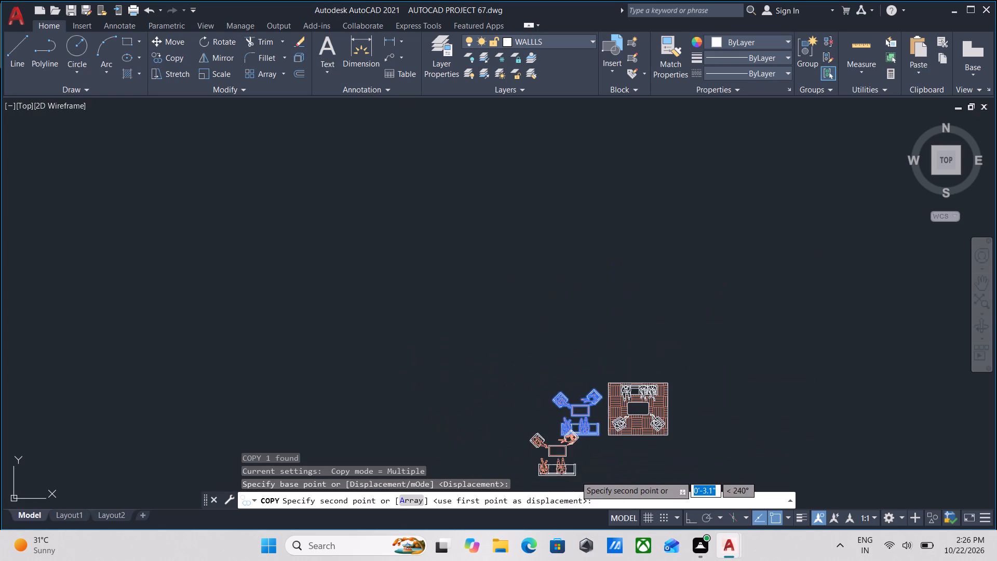
{"action": "middle_click_drag", "start_coordinate": [575, 471], "coordinate": [568, 221]}
{"action": "scroll", "coordinate": [550, 289], "scroll_direction": "down", "scroll_amount": 3}
{"action": "middle_click_drag", "start_coordinate": [550, 302], "coordinate": [535, 190]}
{"action": "scroll", "coordinate": [534, 187], "scroll_direction": "down", "scroll_amount": 4}
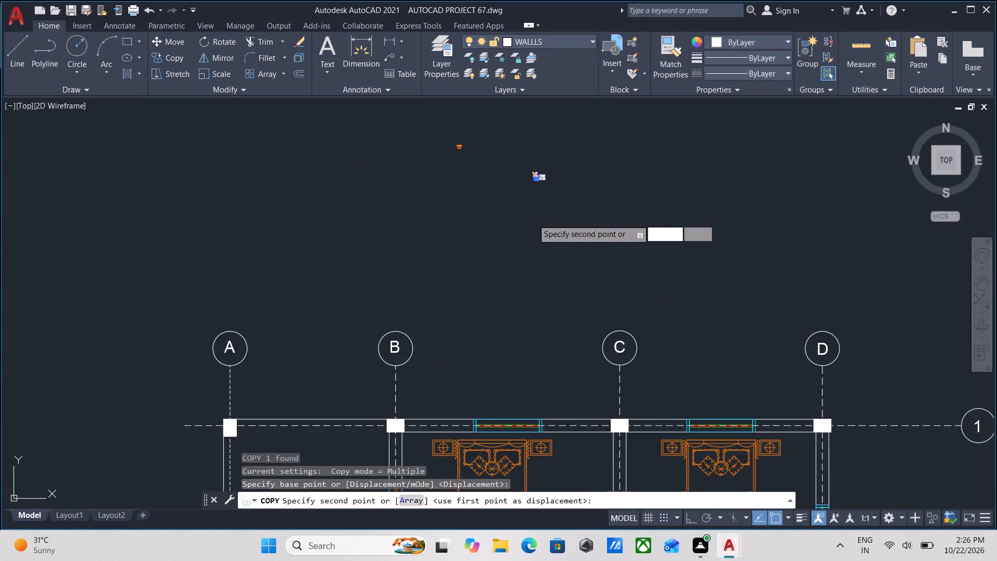
{"action": "scroll", "coordinate": [531, 311], "scroll_direction": "down", "scroll_amount": 1}
{"action": "middle_click_drag", "start_coordinate": [530, 312], "coordinate": [535, 283]}
{"action": "scroll", "coordinate": [521, 364], "scroll_direction": "up", "scroll_amount": 4}
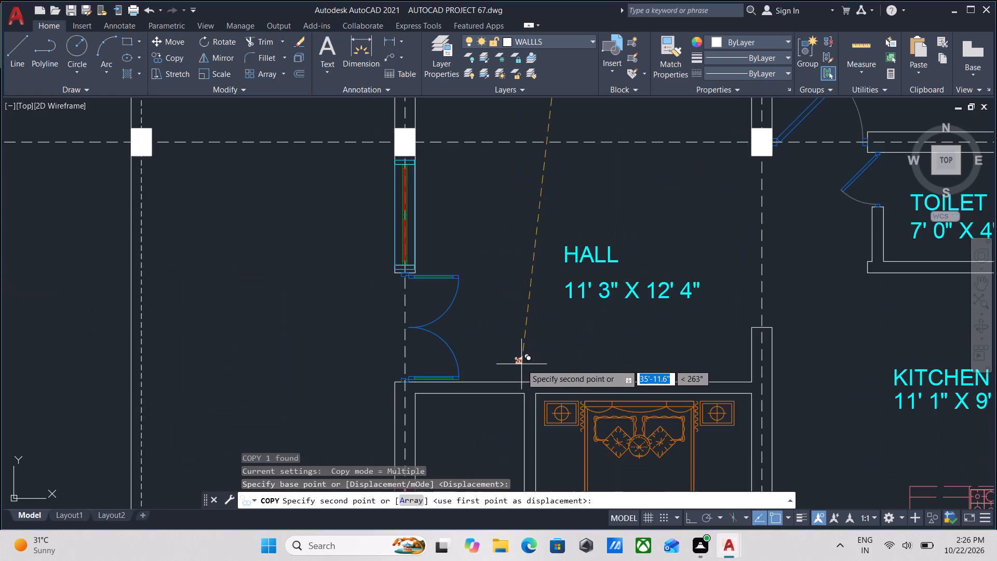
{"action": "scroll", "coordinate": [524, 364], "scroll_direction": "up", "scroll_amount": 2}
{"action": "scroll", "coordinate": [533, 359], "scroll_direction": "down", "scroll_amount": 2}
{"action": "middle_click_drag", "start_coordinate": [532, 371], "coordinate": [524, 471]}
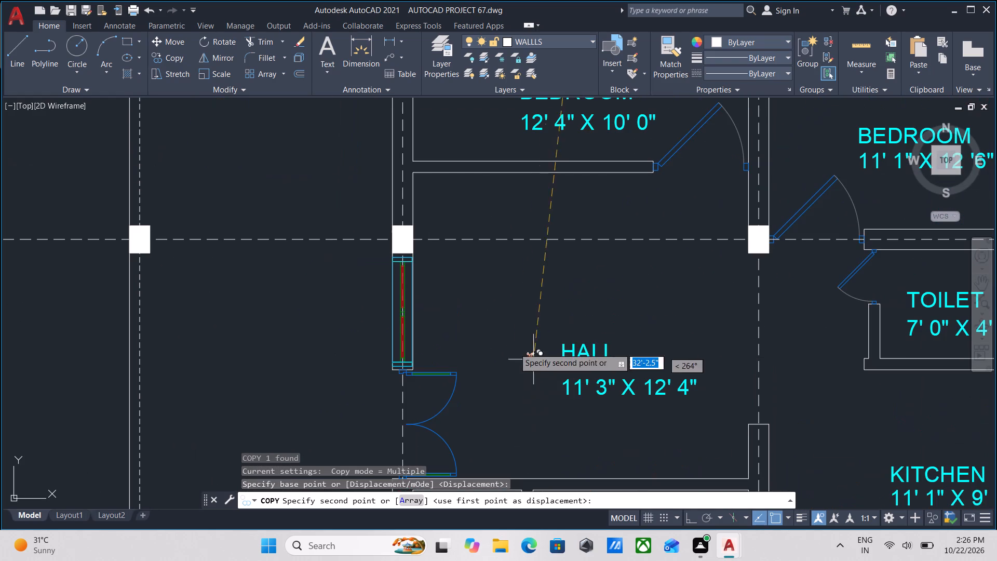
{"action": "scroll", "coordinate": [463, 274], "scroll_direction": "up", "scroll_amount": 2}
{"action": "left_click", "coordinate": [464, 317]}
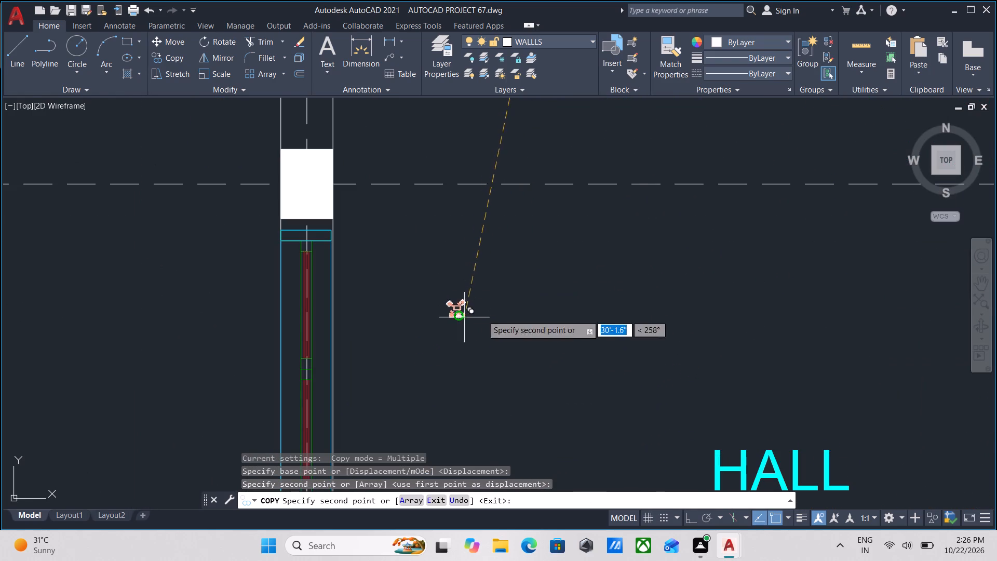
Rotate the copied sofa set to 270° about its sofa's lower corner, so the sofa backs onto the hall's window wall.
{"action": "scroll", "coordinate": [481, 329], "scroll_direction": "up", "scroll_amount": 2}
{"action": "key", "text": "Escape"}
{"action": "scroll", "coordinate": [449, 303], "scroll_direction": "up", "scroll_amount": 2}
{"action": "left_click", "coordinate": [448, 332]}
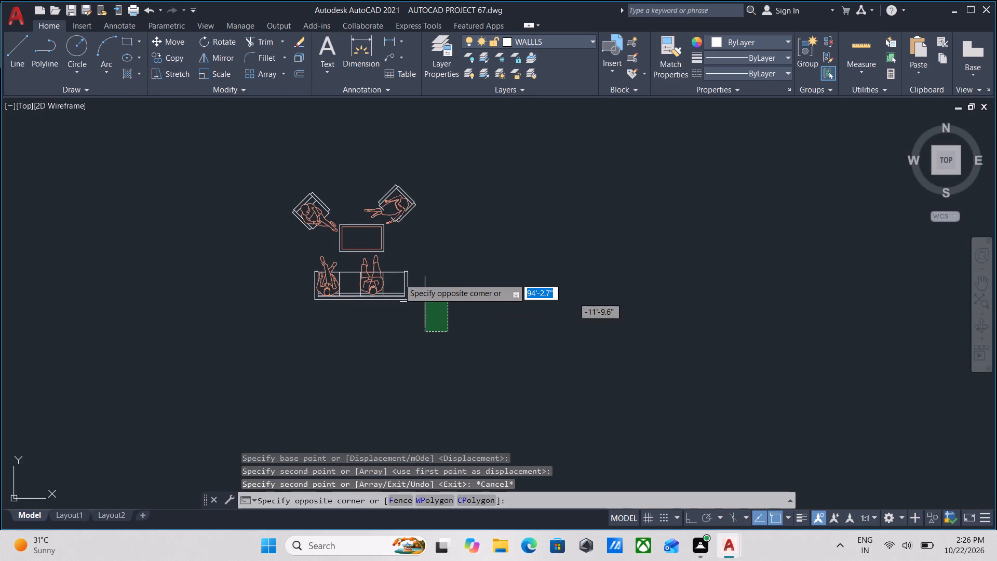
{"action": "left_click", "coordinate": [397, 277]}
{"action": "type", "text": "RO"}
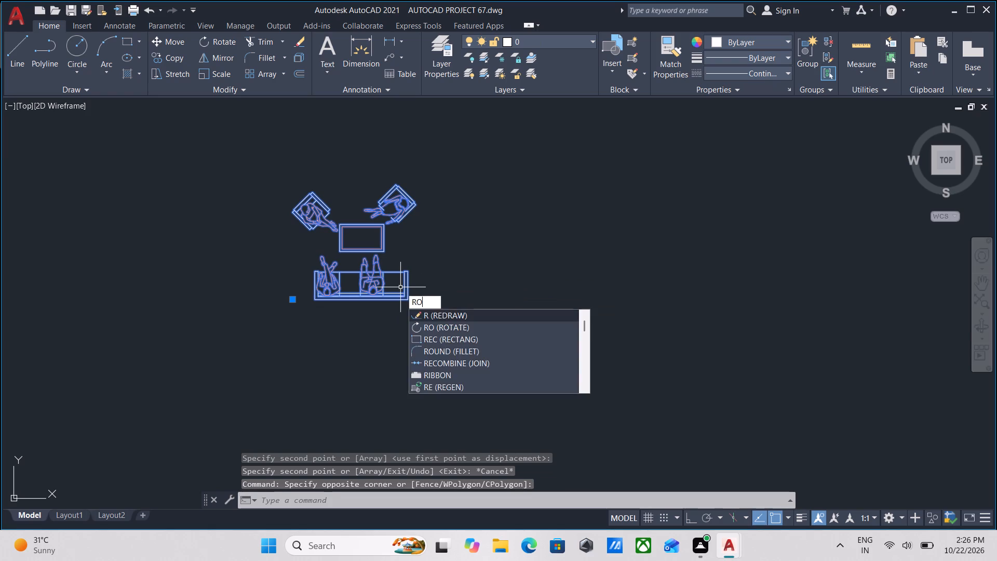
{"action": "key", "text": "Return"}
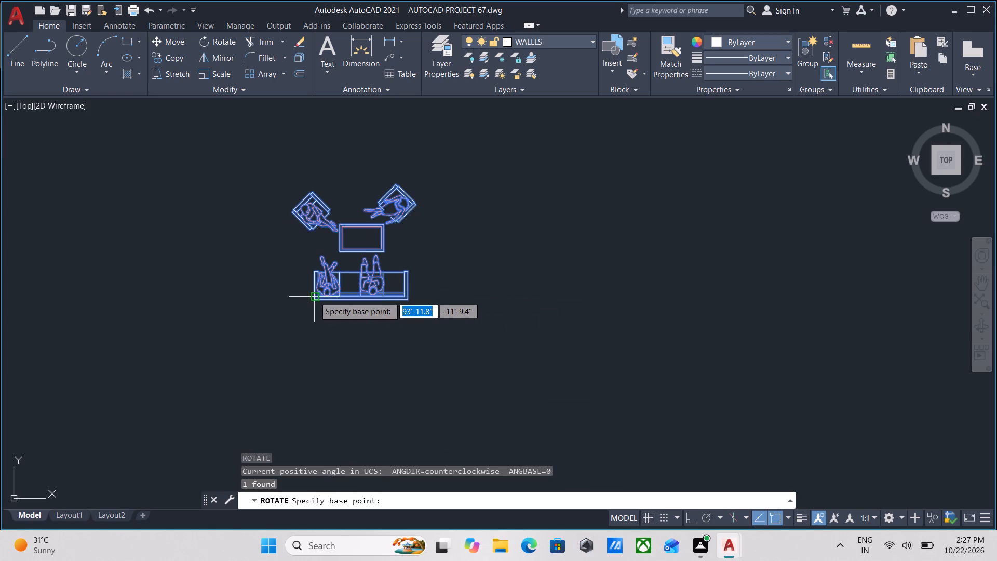
{"action": "left_click", "coordinate": [314, 297]}
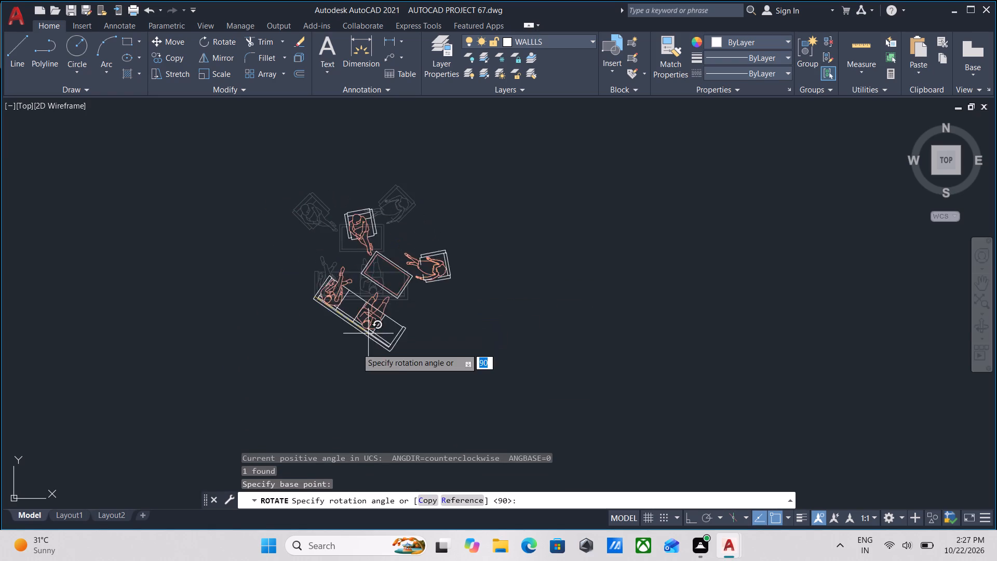
{"action": "middle_click_drag", "start_coordinate": [316, 369], "coordinate": [380, 211]}
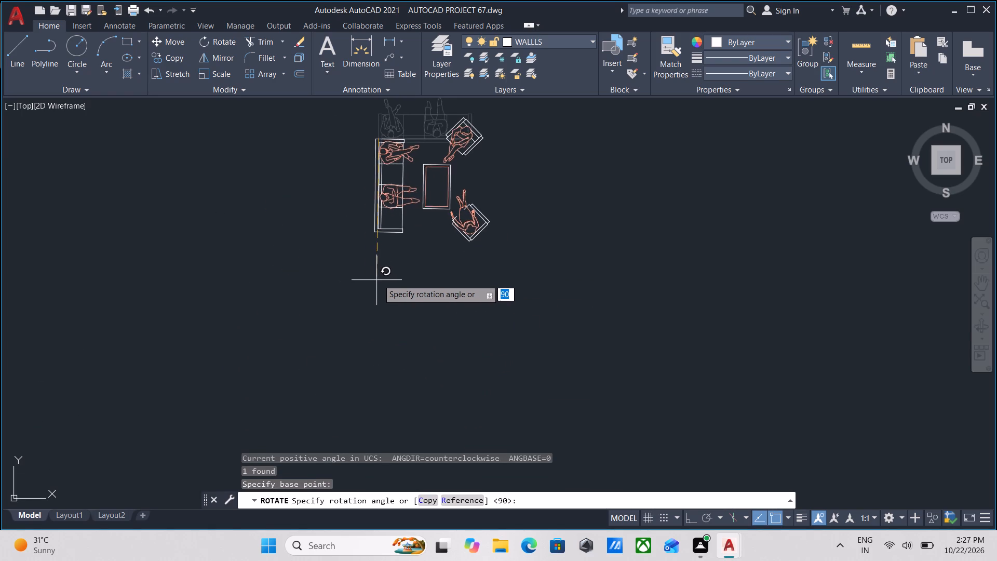
{"action": "key", "text": "F8"}
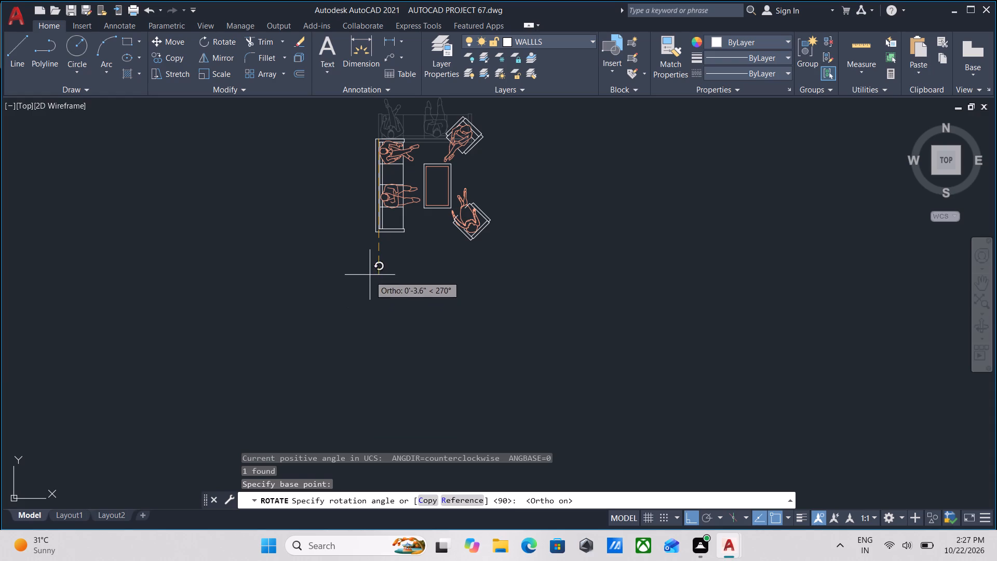
{"action": "left_click", "coordinate": [370, 299]}
Scale the rotated sofa set up to room size from its sofa's lower wall-side corner, using a distance of about 2'-4".
{"action": "middle_click_drag", "start_coordinate": [370, 299], "coordinate": [417, 391]}
{"action": "scroll", "coordinate": [444, 367], "scroll_direction": "down", "scroll_amount": 2}
{"action": "middle_click_drag", "start_coordinate": [451, 363], "coordinate": [506, 337]}
{"action": "scroll", "coordinate": [504, 338], "scroll_direction": "down", "scroll_amount": 1}
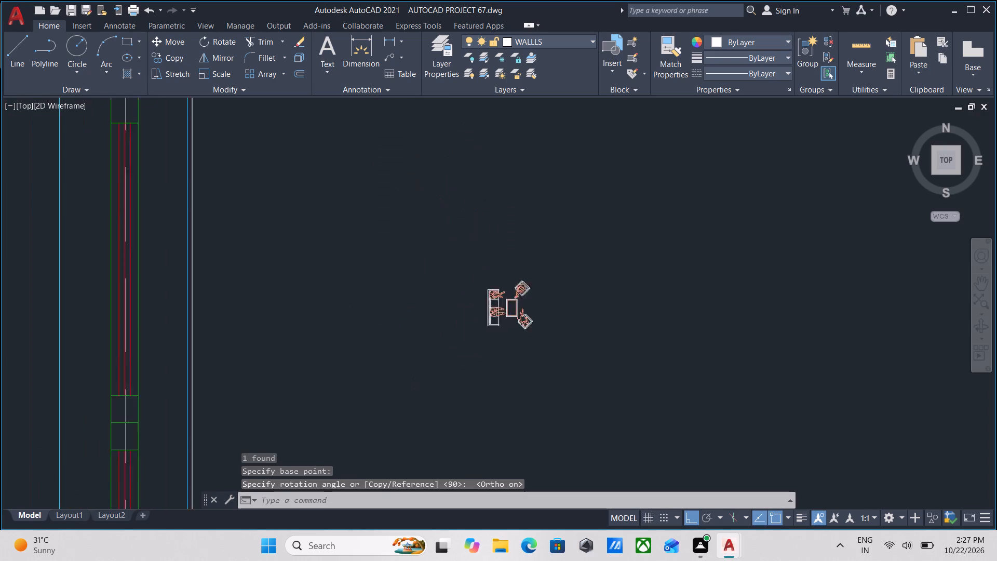
{"action": "scroll", "coordinate": [510, 335], "scroll_direction": "down", "scroll_amount": 2}
{"action": "scroll", "coordinate": [509, 336], "scroll_direction": "up", "scroll_amount": 2}
{"action": "left_click", "coordinate": [525, 346]}
{"action": "left_click", "coordinate": [491, 309]}
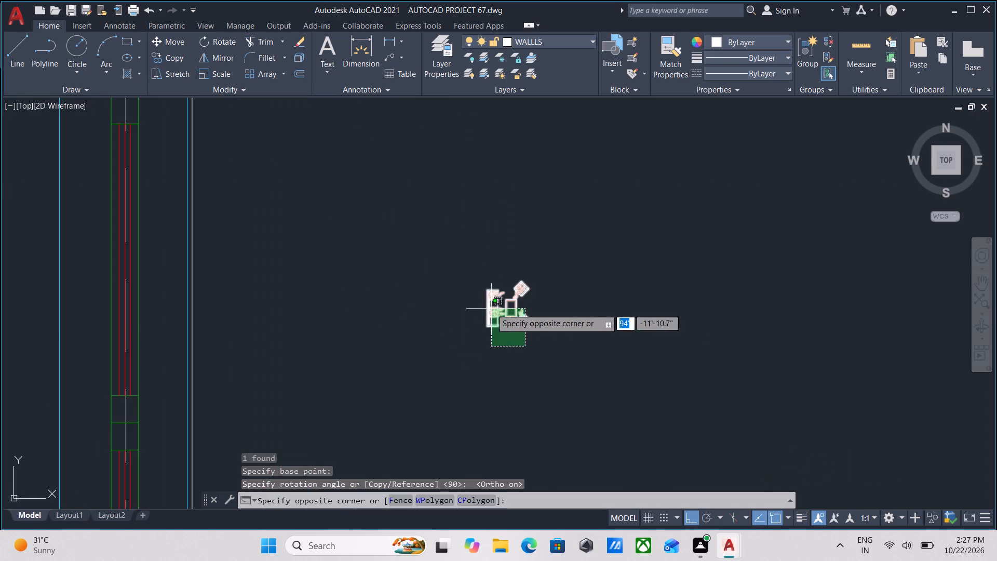
{"action": "scroll", "coordinate": [506, 340], "scroll_direction": "up", "scroll_amount": 2}
{"action": "type", "text": "SCA"}
{"action": "key", "text": "Return"}
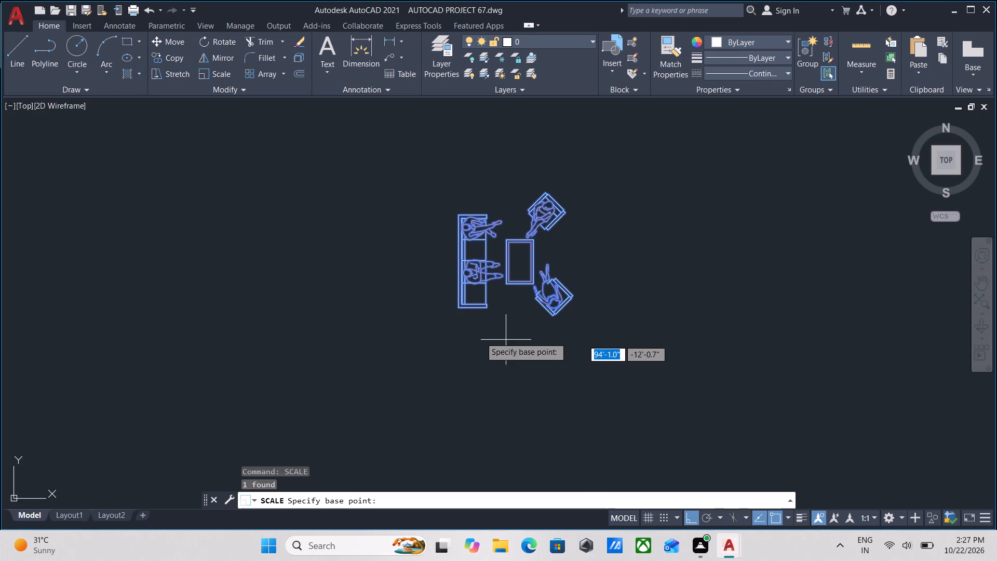
{"action": "scroll", "coordinate": [456, 317], "scroll_direction": "up", "scroll_amount": 3}
{"action": "left_click", "coordinate": [460, 278]}
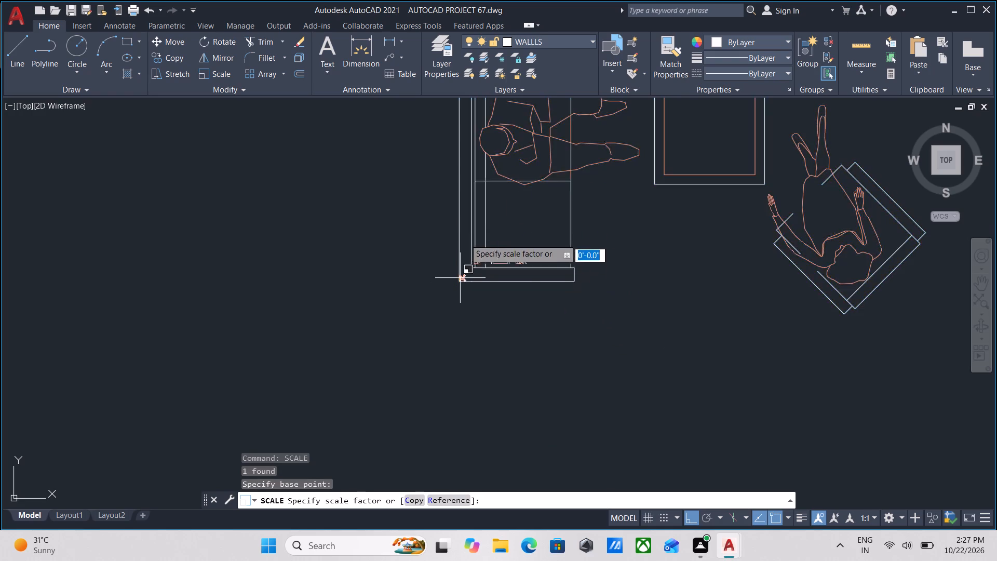
{"action": "middle_click_drag", "start_coordinate": [465, 239], "coordinate": [450, 394]}
{"action": "scroll", "coordinate": [450, 330], "scroll_direction": "up", "scroll_amount": 1}
{"action": "scroll", "coordinate": [450, 330], "scroll_direction": "down", "scroll_amount": 2}
{"action": "scroll", "coordinate": [446, 248], "scroll_direction": "down", "scroll_amount": 1}
{"action": "middle_click_drag", "start_coordinate": [446, 248], "coordinate": [454, 444]}
{"action": "scroll", "coordinate": [453, 353], "scroll_direction": "down", "scroll_amount": 5}
{"action": "scroll", "coordinate": [490, 230], "scroll_direction": "down", "scroll_amount": 1}
{"action": "middle_click_drag", "start_coordinate": [490, 228], "coordinate": [486, 323]}
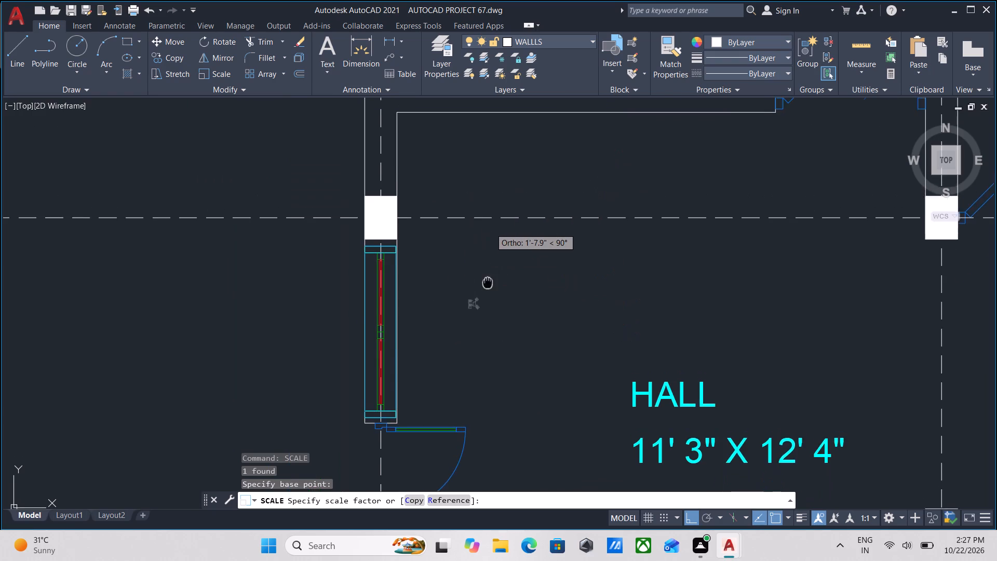
{"action": "middle_click_drag", "start_coordinate": [486, 323], "coordinate": [482, 340]}
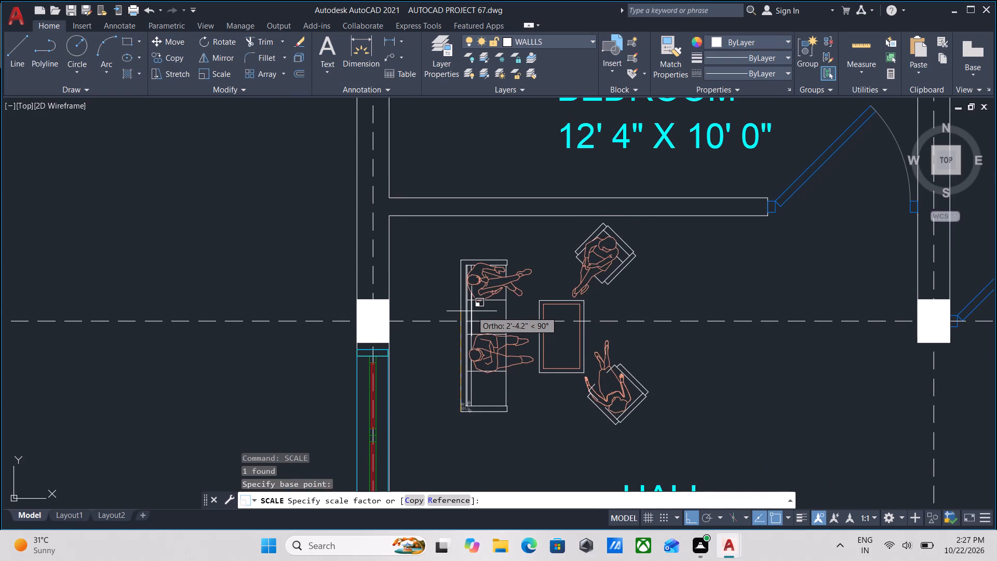
{"action": "left_click", "coordinate": [470, 312]}
Move the sofa set about 1'-5" straight toward the hall's window wall, leaving a small gap behind the sofa.
{"action": "scroll", "coordinate": [471, 312], "scroll_direction": "down", "scroll_amount": 2}
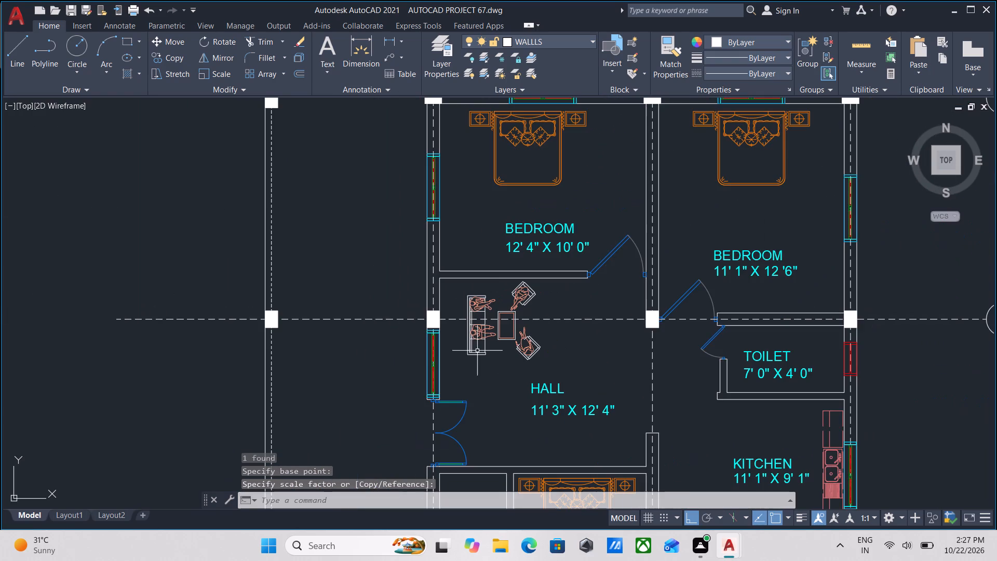
{"action": "scroll", "coordinate": [483, 370], "scroll_direction": "up", "scroll_amount": 2}
{"action": "left_click", "coordinate": [498, 364]}
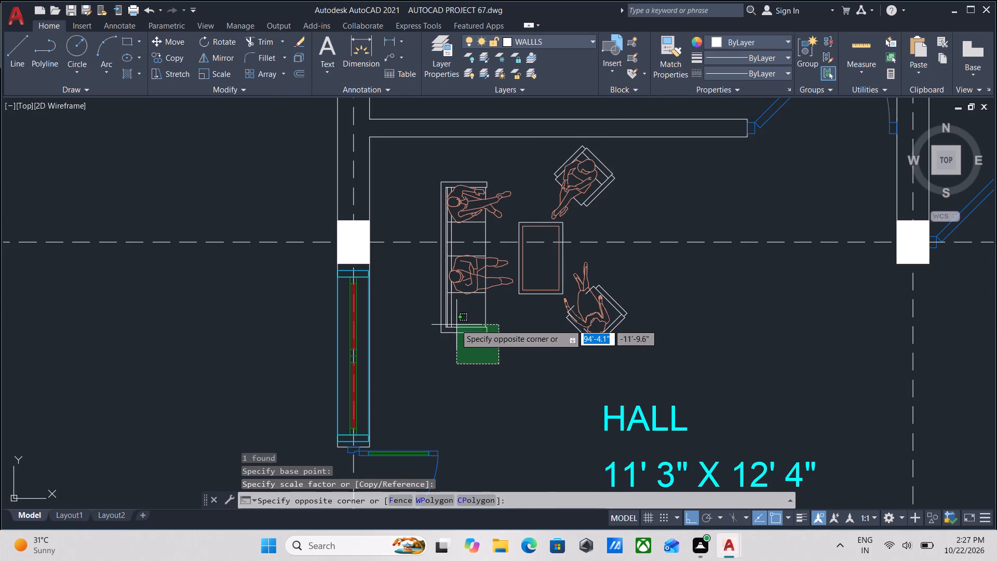
{"action": "left_click", "coordinate": [454, 322]}
{"action": "middle_click_drag", "start_coordinate": [445, 340], "coordinate": [466, 385]}
{"action": "scroll", "coordinate": [445, 340], "scroll_direction": "down", "scroll_amount": 1}
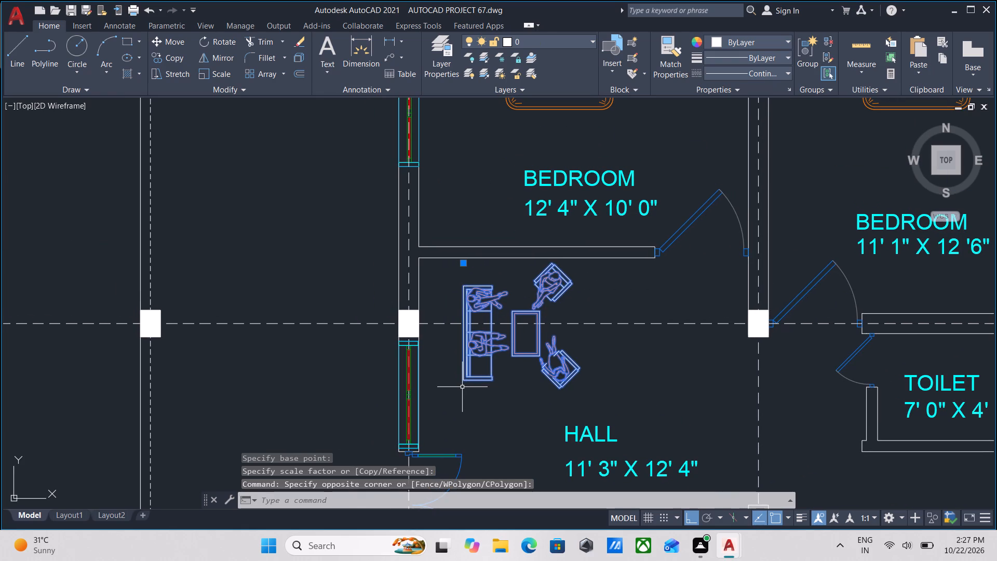
{"action": "key", "text": "m"}
{"action": "key", "text": "Return"}
{"action": "scroll", "coordinate": [461, 387], "scroll_direction": "up", "scroll_amount": 2}
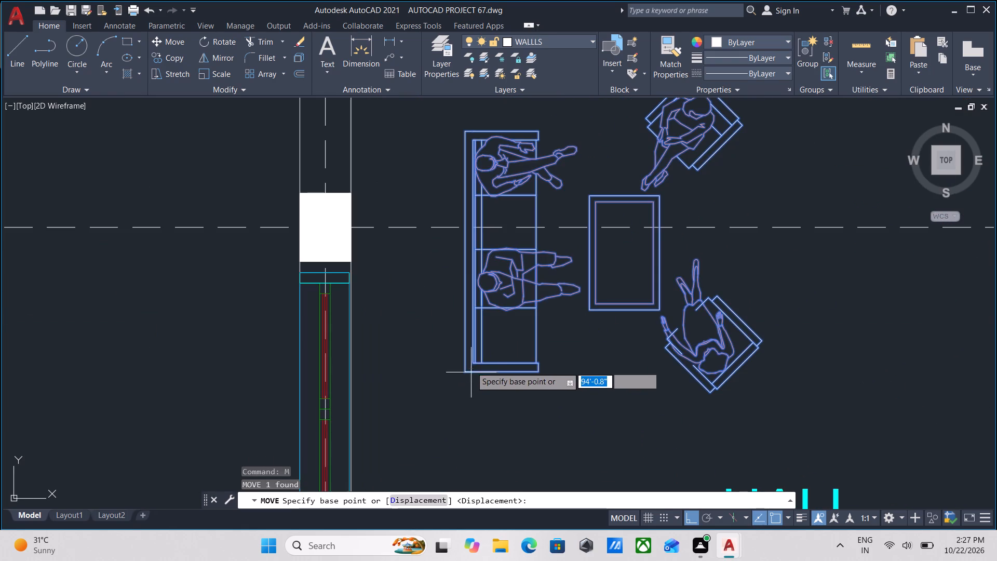
{"action": "left_click", "coordinate": [463, 371]}
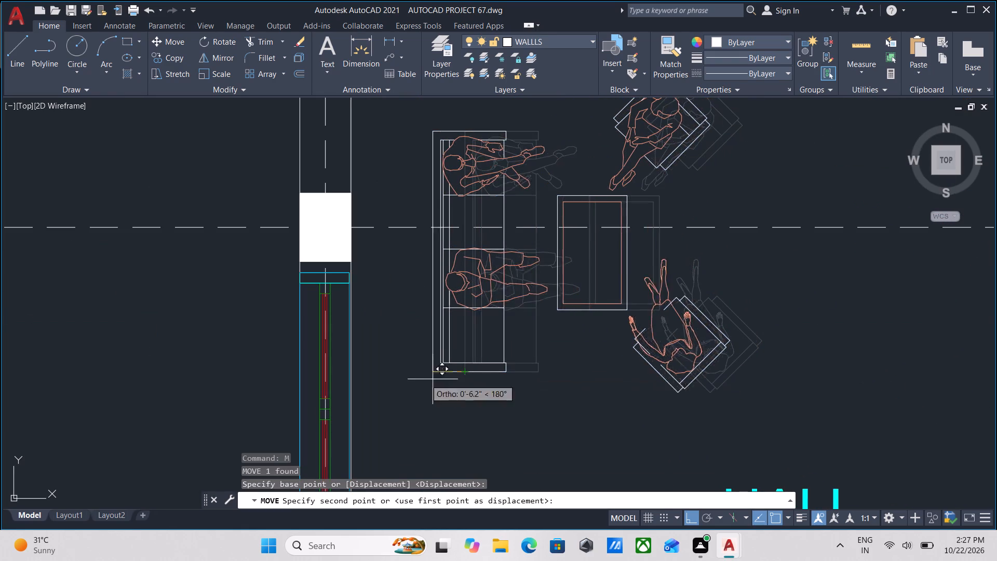
{"action": "left_click", "coordinate": [363, 373]}
Examine the sofa set's placement, the furnished rooms and the loose blocks above the plan for the next item to place.
{"action": "scroll", "coordinate": [404, 375], "scroll_direction": "down", "scroll_amount": 2}
{"action": "middle_click_drag", "start_coordinate": [428, 381], "coordinate": [501, 365]}
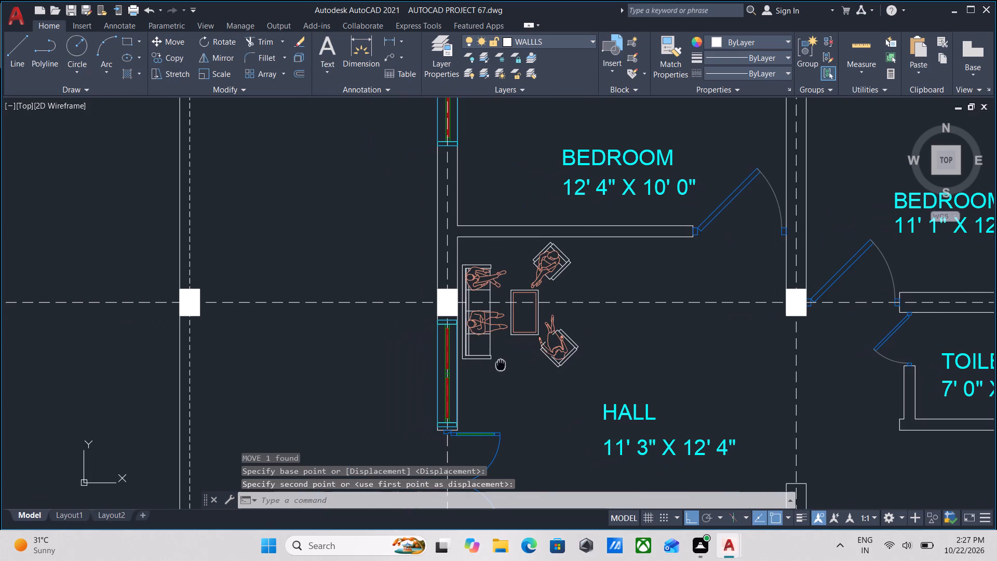
{"action": "scroll", "coordinate": [448, 468], "scroll_direction": "up", "scroll_amount": 3}
{"action": "scroll", "coordinate": [471, 411], "scroll_direction": "up", "scroll_amount": 5}
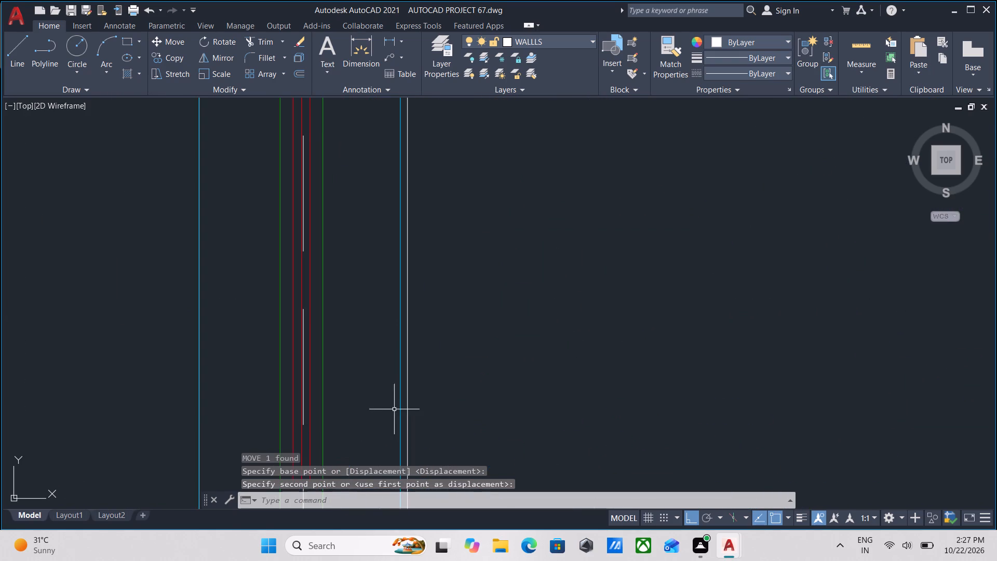
{"action": "scroll", "coordinate": [374, 402], "scroll_direction": "down", "scroll_amount": 7}
{"action": "middle_click_drag", "start_coordinate": [464, 418], "coordinate": [451, 555]}
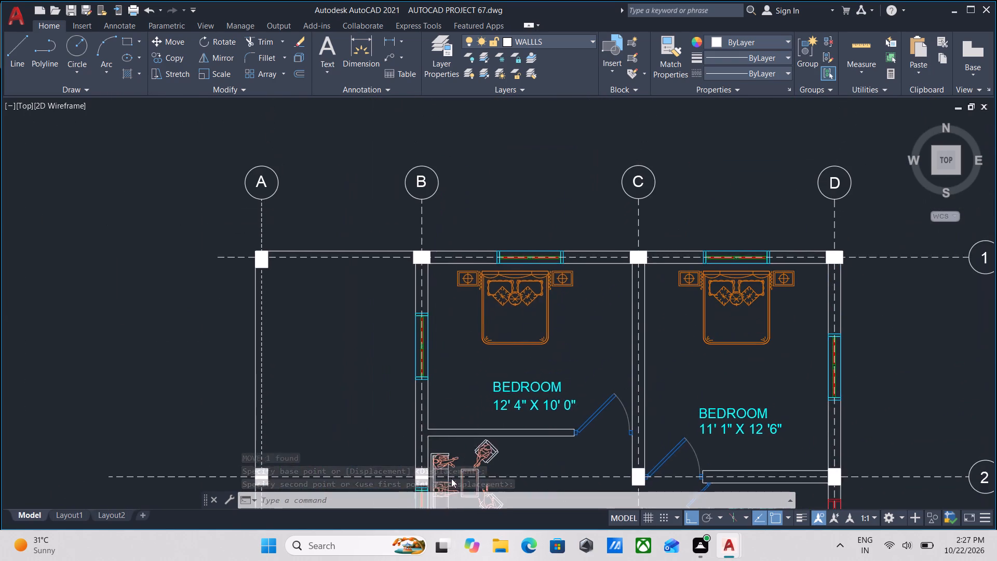
{"action": "scroll", "coordinate": [432, 381], "scroll_direction": "up", "scroll_amount": 5}
{"action": "scroll", "coordinate": [386, 391], "scroll_direction": "down", "scroll_amount": 4}
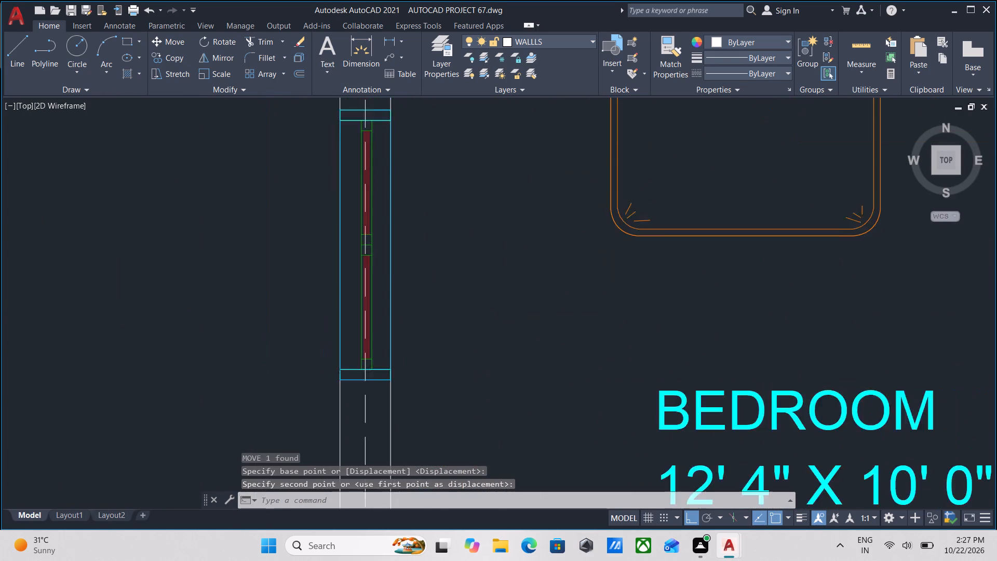
{"action": "scroll", "coordinate": [482, 390], "scroll_direction": "down", "scroll_amount": 2}
{"action": "middle_click_drag", "start_coordinate": [483, 390], "coordinate": [502, 271]}
{"action": "middle_click_drag", "start_coordinate": [526, 402], "coordinate": [525, 360]}
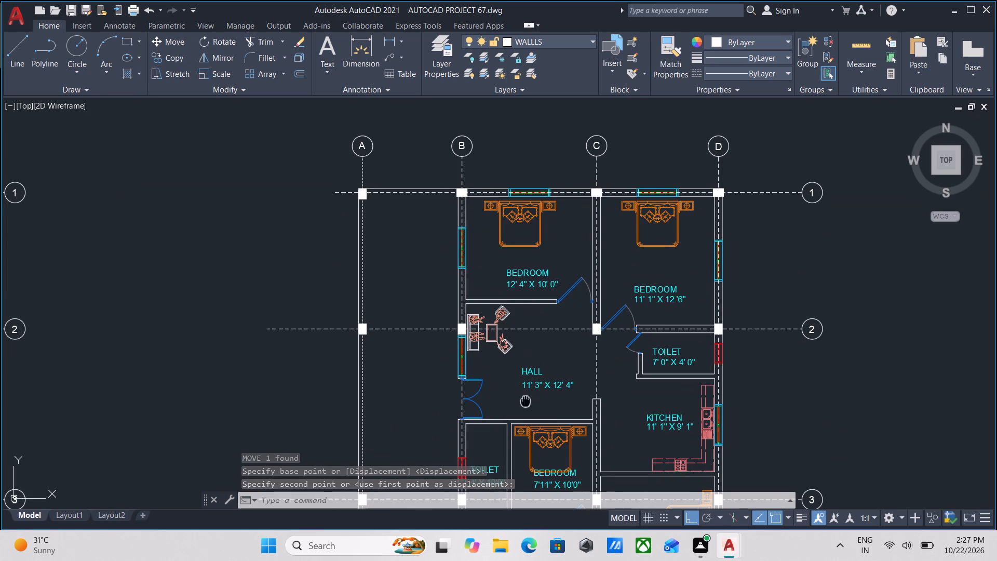
{"action": "middle_click_drag", "start_coordinate": [525, 360], "coordinate": [542, 213]}
{"action": "middle_click_drag", "start_coordinate": [538, 300], "coordinate": [532, 343]}
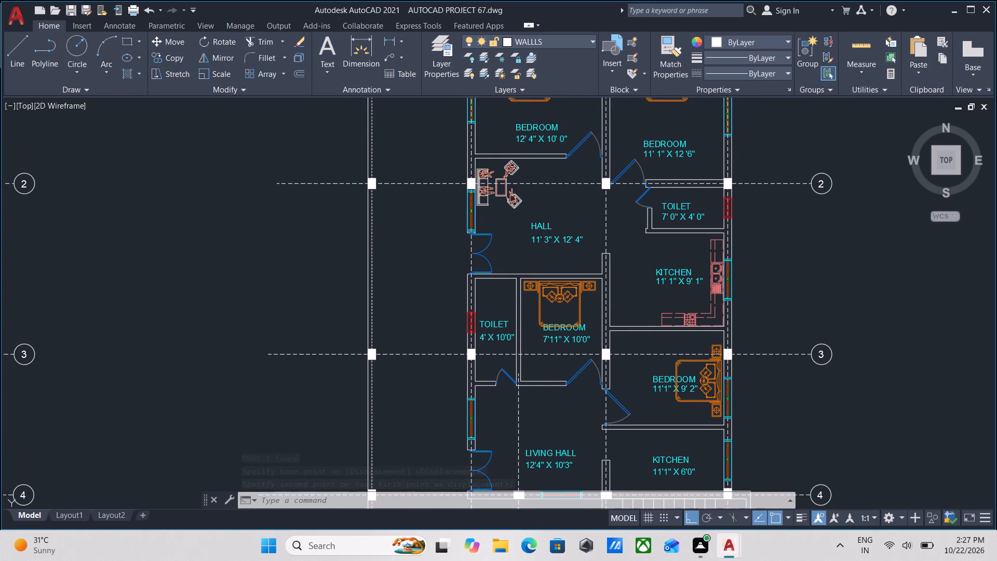
{"action": "middle_click_drag", "start_coordinate": [532, 343], "coordinate": [531, 360]}
{"action": "middle_click_drag", "start_coordinate": [546, 278], "coordinate": [525, 356]}
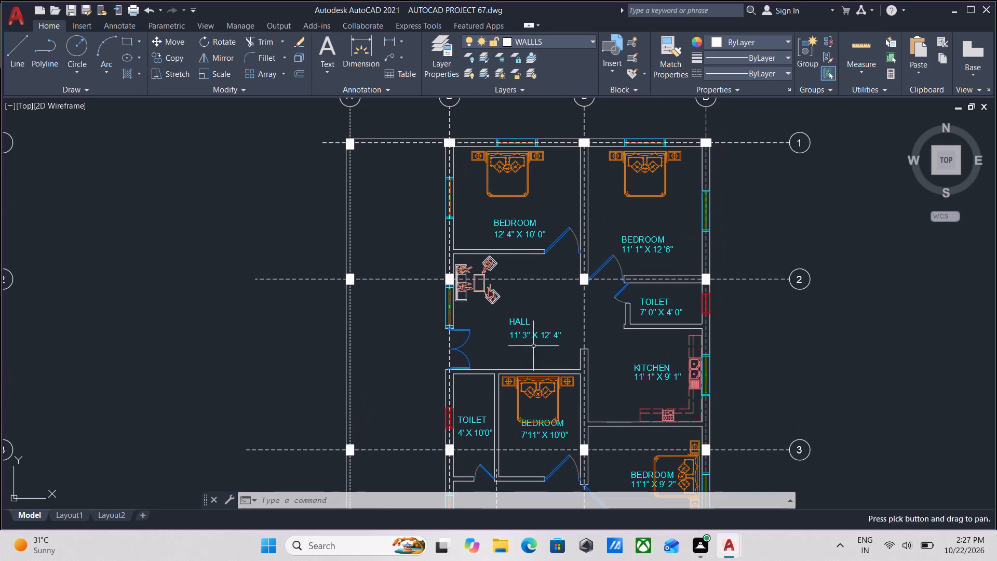
{"action": "middle_click_drag", "start_coordinate": [538, 319], "coordinate": [516, 418]}
{"action": "middle_click_drag", "start_coordinate": [553, 288], "coordinate": [542, 341]}
{"action": "middle_click_drag", "start_coordinate": [544, 292], "coordinate": [535, 315]}
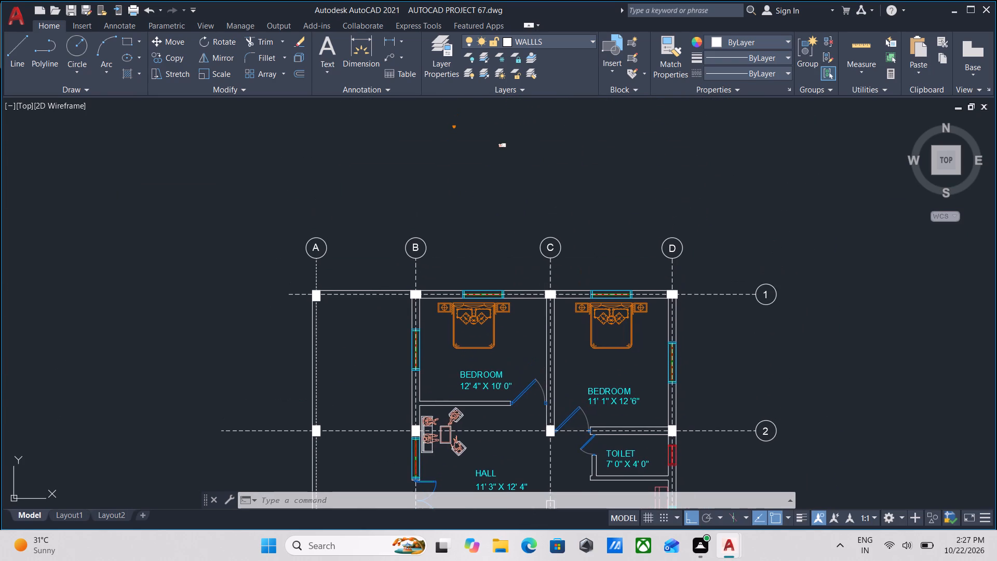
{"action": "middle_click_drag", "start_coordinate": [535, 315], "coordinate": [517, 420]}
{"action": "scroll", "coordinate": [550, 211], "scroll_direction": "up", "scroll_amount": 6}
{"action": "scroll", "coordinate": [509, 226], "scroll_direction": "down", "scroll_amount": 4}
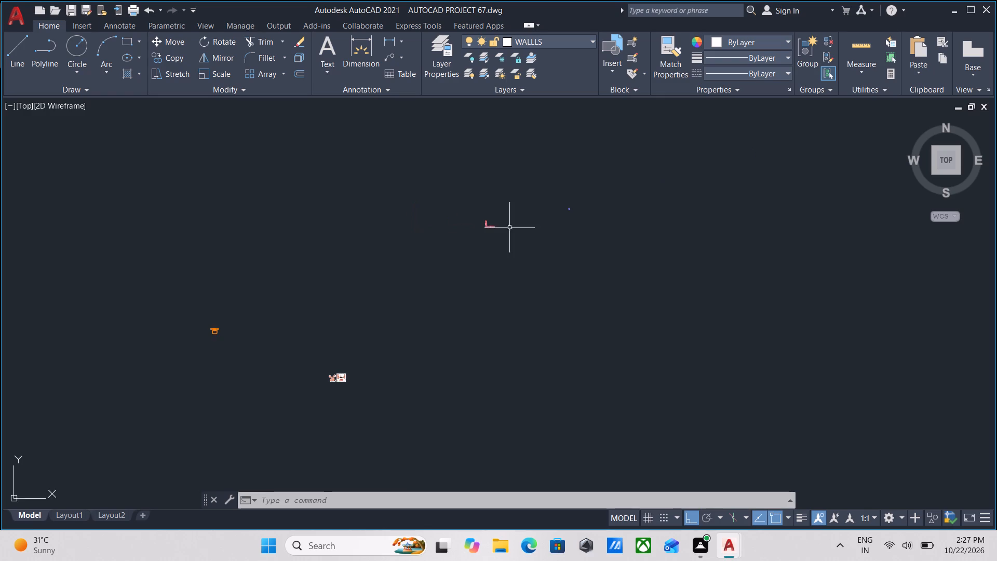
{"action": "scroll", "coordinate": [494, 279], "scroll_direction": "down", "scroll_amount": 1}
{"action": "middle_click_drag", "start_coordinate": [494, 279], "coordinate": [541, 194]}
{"action": "scroll", "coordinate": [542, 193], "scroll_direction": "down", "scroll_amount": 4}
{"action": "scroll", "coordinate": [570, 366], "scroll_direction": "up", "scroll_amount": 2}
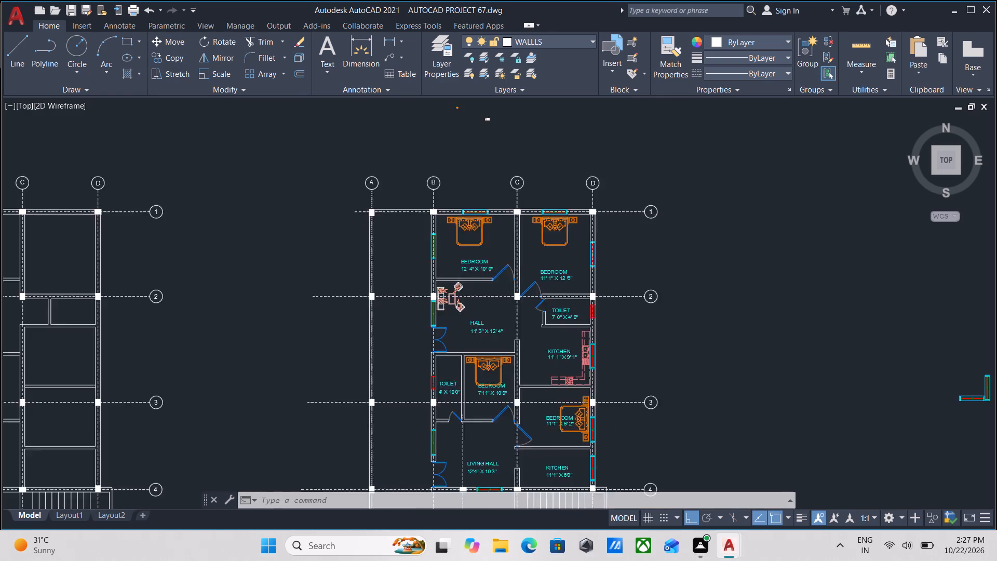
{"action": "scroll", "coordinate": [548, 352], "scroll_direction": "down", "scroll_amount": 1}
{"action": "middle_click_drag", "start_coordinate": [548, 352], "coordinate": [559, 243]}
{"action": "middle_click_drag", "start_coordinate": [549, 248], "coordinate": [547, 271]}
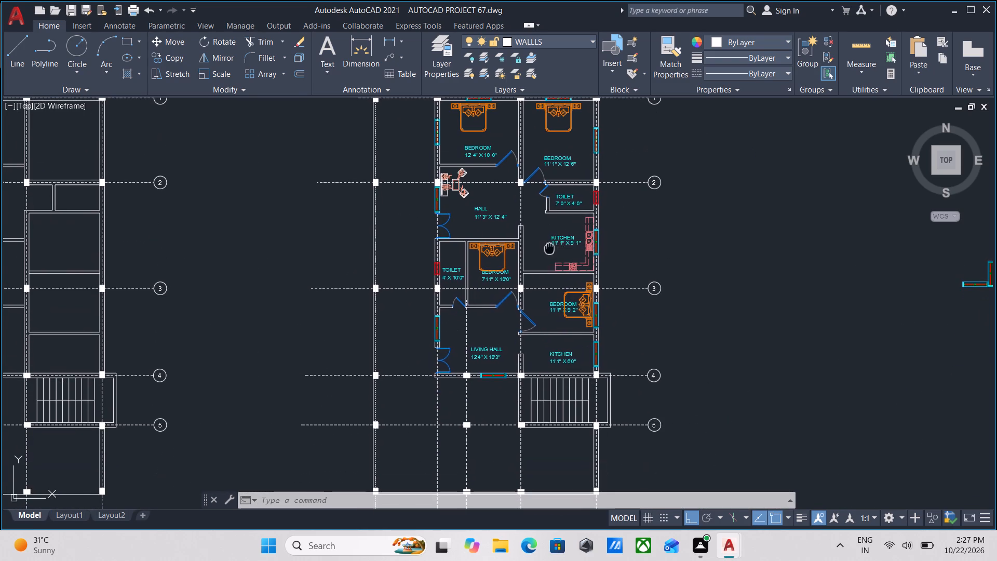
{"action": "middle_click_drag", "start_coordinate": [547, 271], "coordinate": [542, 349]}
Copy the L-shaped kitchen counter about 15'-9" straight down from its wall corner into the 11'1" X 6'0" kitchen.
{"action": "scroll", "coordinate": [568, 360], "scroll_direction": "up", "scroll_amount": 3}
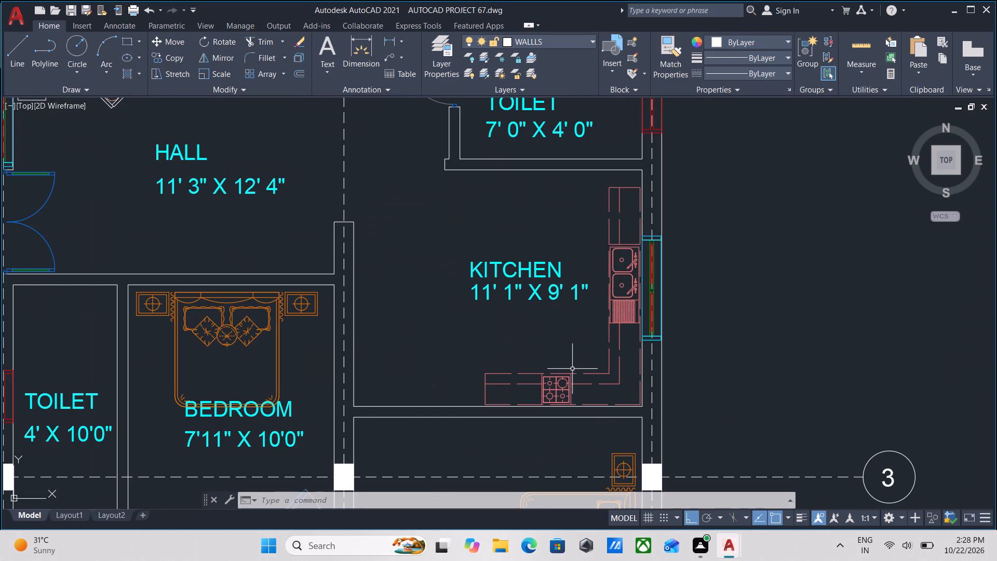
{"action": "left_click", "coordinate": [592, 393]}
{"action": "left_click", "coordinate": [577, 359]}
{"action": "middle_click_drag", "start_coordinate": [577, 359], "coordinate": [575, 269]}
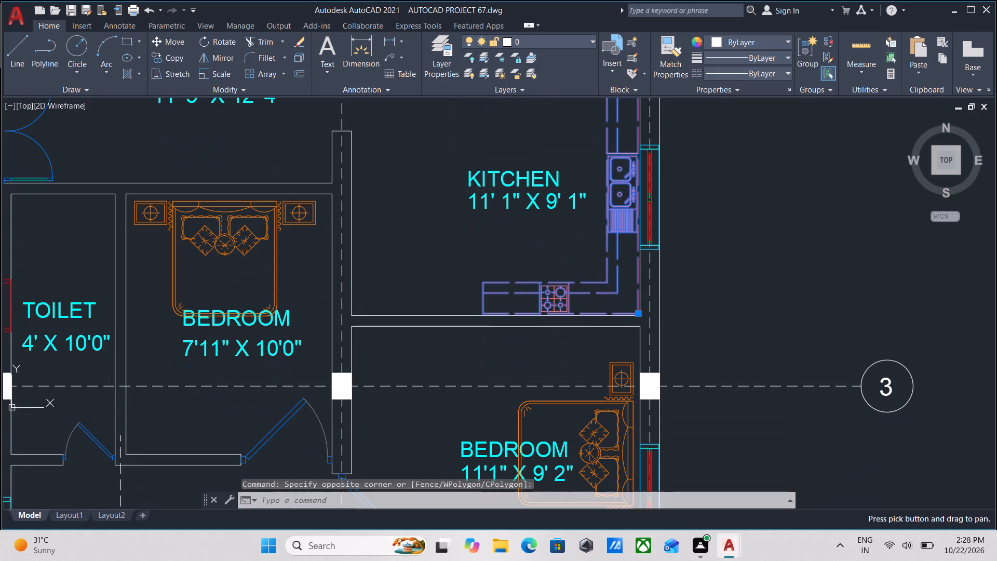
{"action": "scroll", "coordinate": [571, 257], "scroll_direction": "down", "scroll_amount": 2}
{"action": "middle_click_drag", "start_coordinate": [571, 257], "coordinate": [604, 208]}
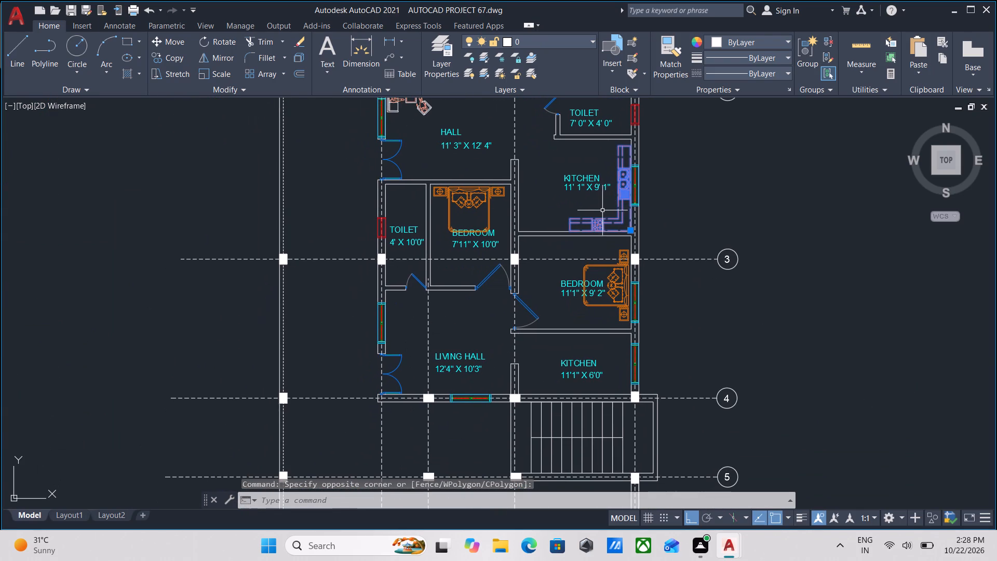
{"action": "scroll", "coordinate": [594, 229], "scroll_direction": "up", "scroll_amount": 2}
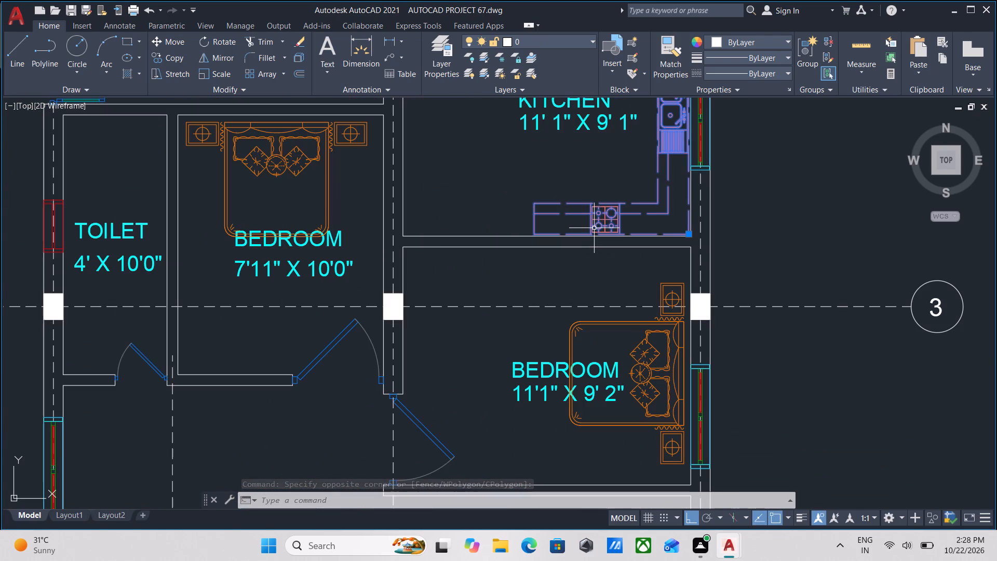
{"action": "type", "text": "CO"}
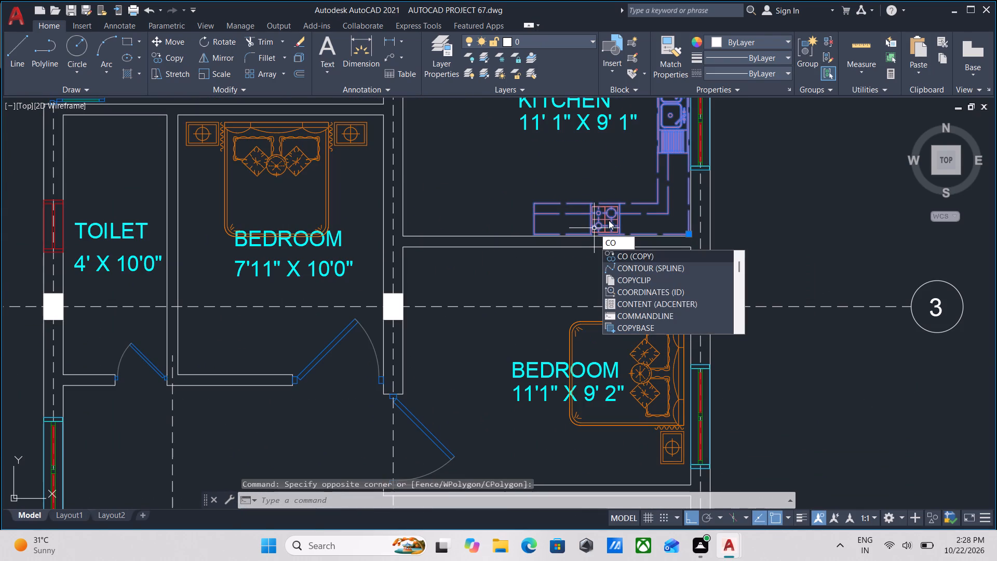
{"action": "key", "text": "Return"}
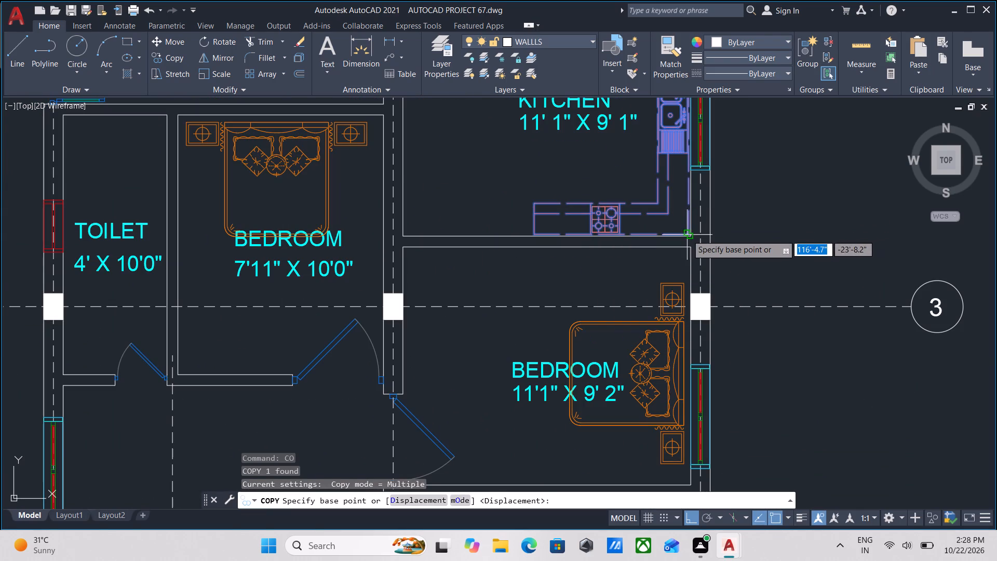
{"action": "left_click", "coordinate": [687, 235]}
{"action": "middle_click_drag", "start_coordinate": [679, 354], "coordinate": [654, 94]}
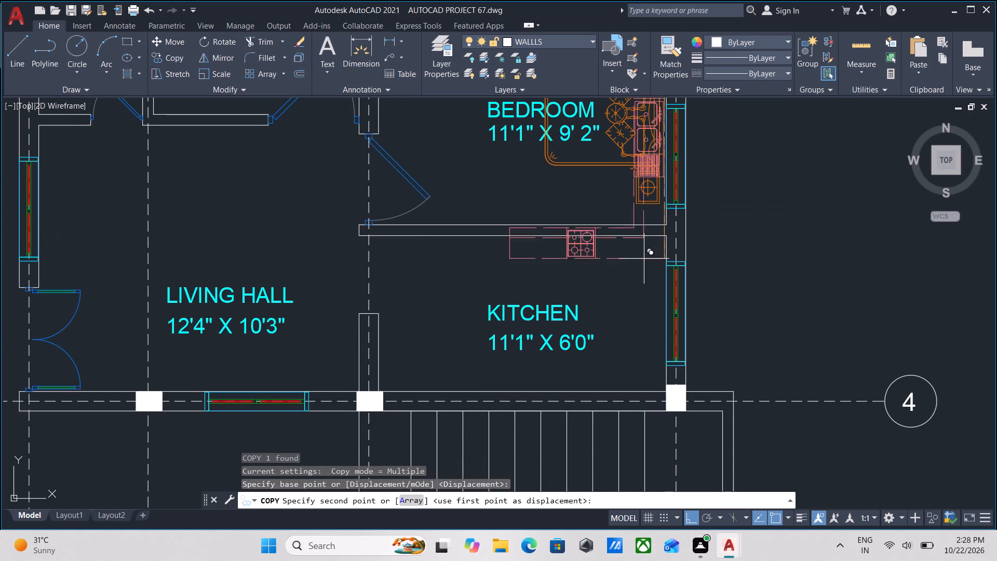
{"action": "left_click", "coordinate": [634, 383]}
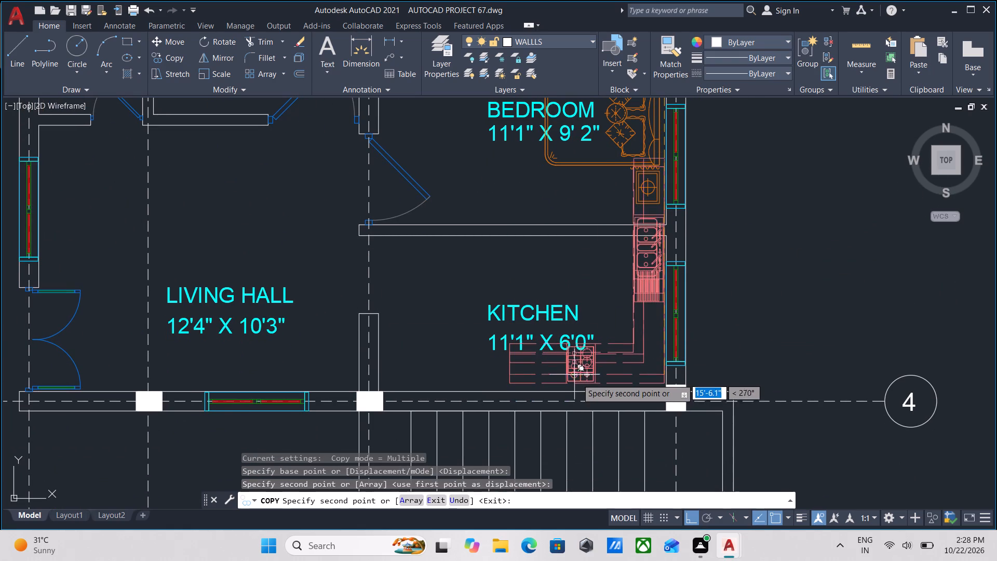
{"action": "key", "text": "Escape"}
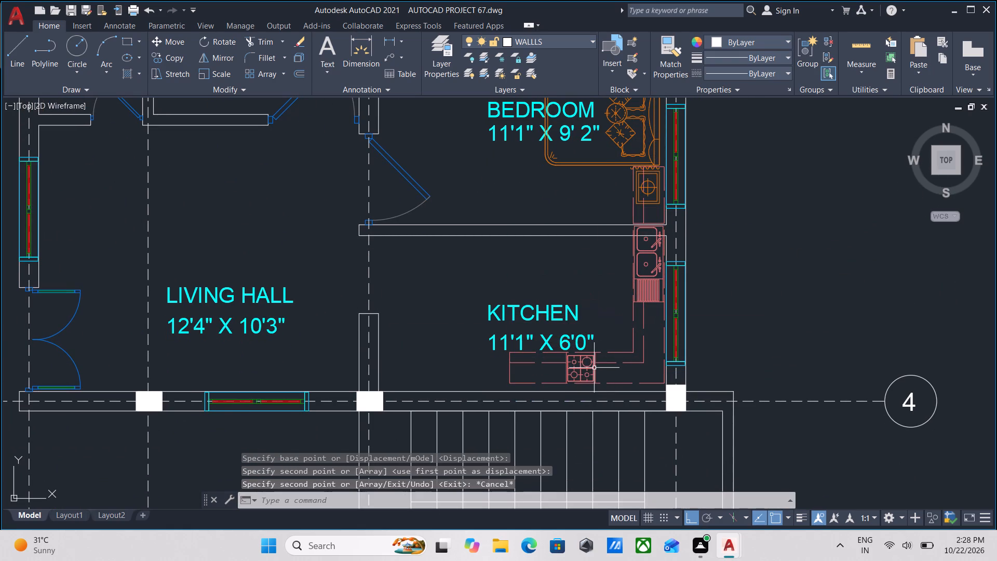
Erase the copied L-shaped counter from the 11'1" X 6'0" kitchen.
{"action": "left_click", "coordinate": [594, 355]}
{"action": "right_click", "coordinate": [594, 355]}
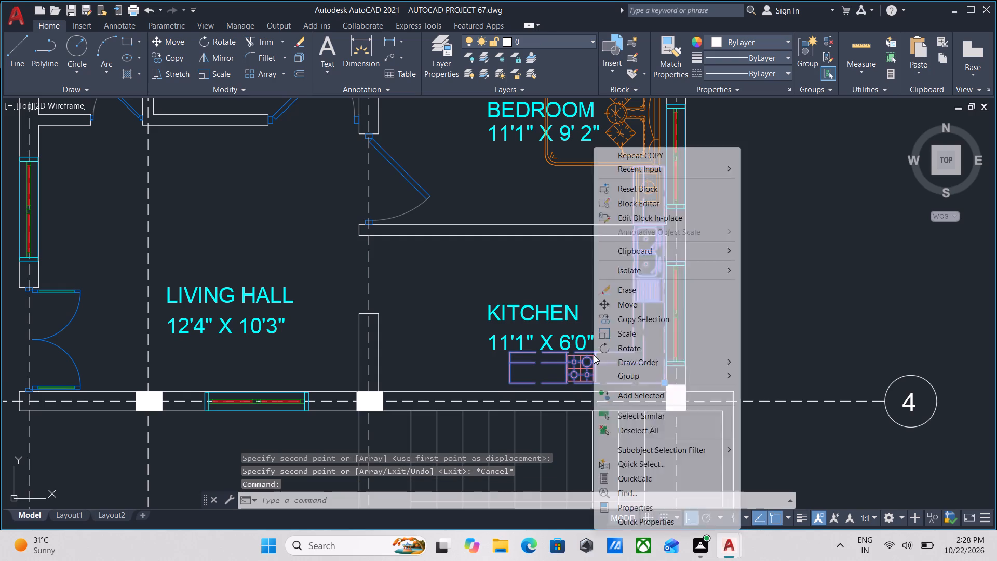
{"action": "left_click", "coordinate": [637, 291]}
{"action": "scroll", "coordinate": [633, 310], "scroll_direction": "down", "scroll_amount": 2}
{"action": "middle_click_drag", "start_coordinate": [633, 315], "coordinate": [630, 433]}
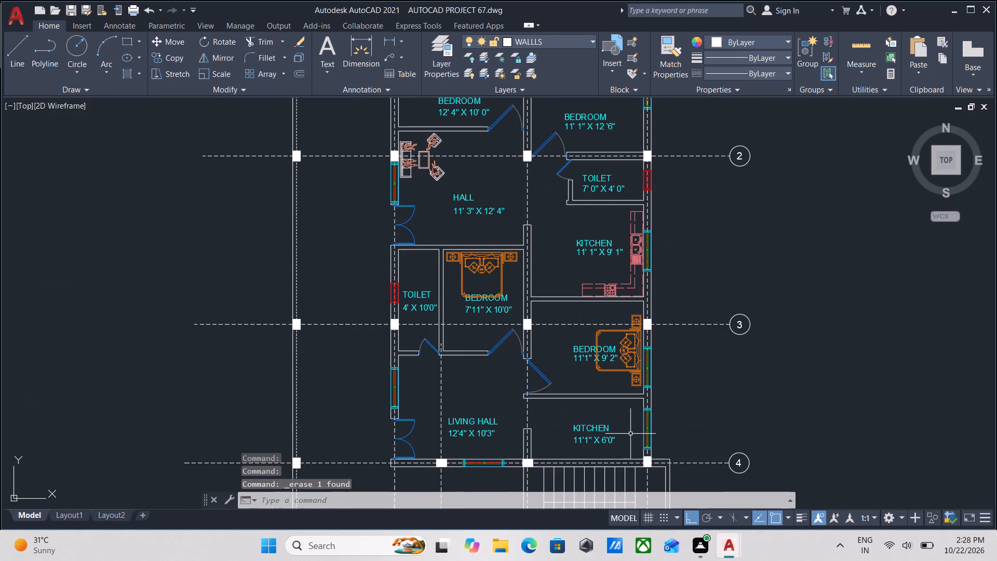
Switch to the Autocad Blocks drawing and examine its Kitchens & Baths blocks for a counter suited to the 11'1" X 6'0" kitchen.
{"action": "middle_click_drag", "start_coordinate": [624, 410], "coordinate": [605, 292]}
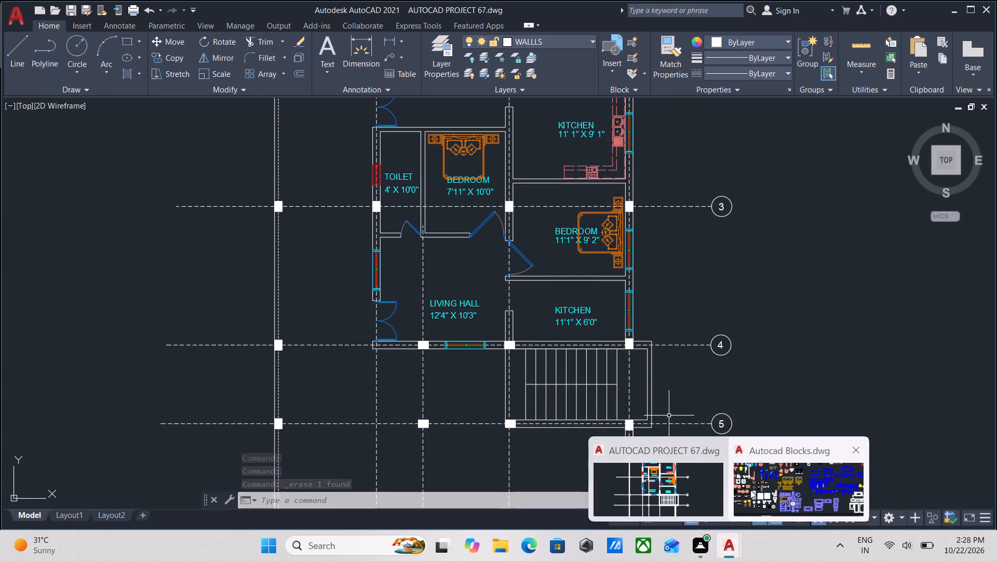
{"action": "left_click", "coordinate": [757, 486]}
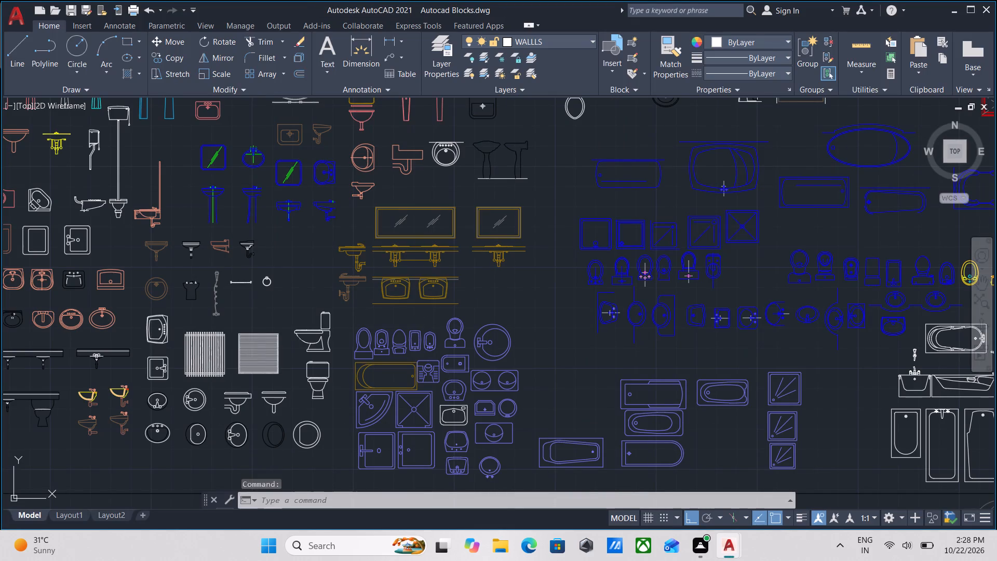
{"action": "scroll", "coordinate": [744, 348], "scroll_direction": "down", "scroll_amount": 1}
{"action": "scroll", "coordinate": [769, 343], "scroll_direction": "up", "scroll_amount": 2}
{"action": "scroll", "coordinate": [764, 328], "scroll_direction": "down", "scroll_amount": 1}
{"action": "scroll", "coordinate": [705, 333], "scroll_direction": "down", "scroll_amount": 2}
{"action": "middle_click_drag", "start_coordinate": [705, 333], "coordinate": [482, 340]}
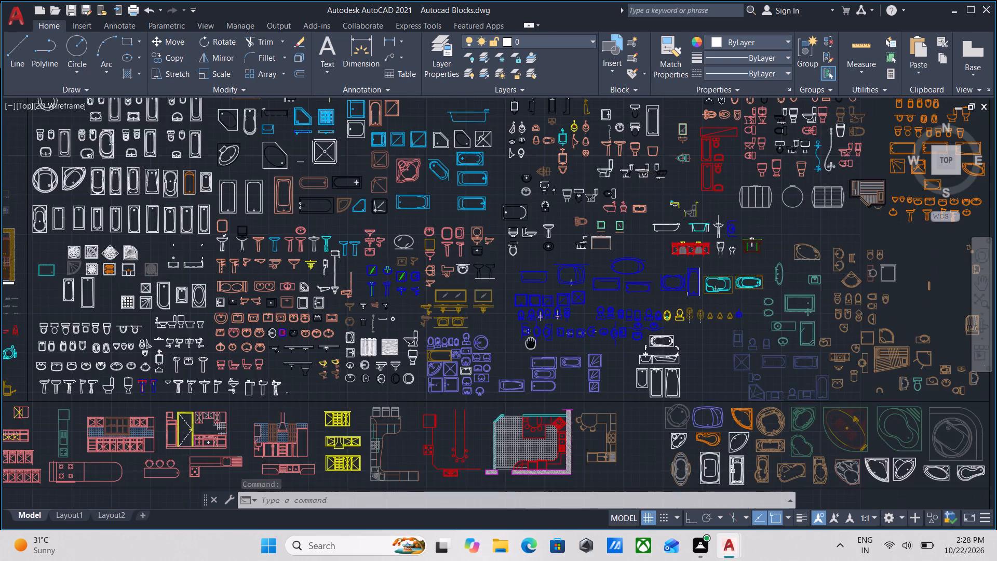
{"action": "middle_click_drag", "start_coordinate": [482, 340], "coordinate": [421, 339]}
{"action": "scroll", "coordinate": [693, 302], "scroll_direction": "up", "scroll_amount": 2}
{"action": "scroll", "coordinate": [672, 310], "scroll_direction": "down", "scroll_amount": 1}
{"action": "middle_click_drag", "start_coordinate": [672, 310], "coordinate": [661, 442]}
{"action": "middle_click_drag", "start_coordinate": [614, 297], "coordinate": [615, 391]}
{"action": "middle_click_drag", "start_coordinate": [622, 258], "coordinate": [758, 271]}
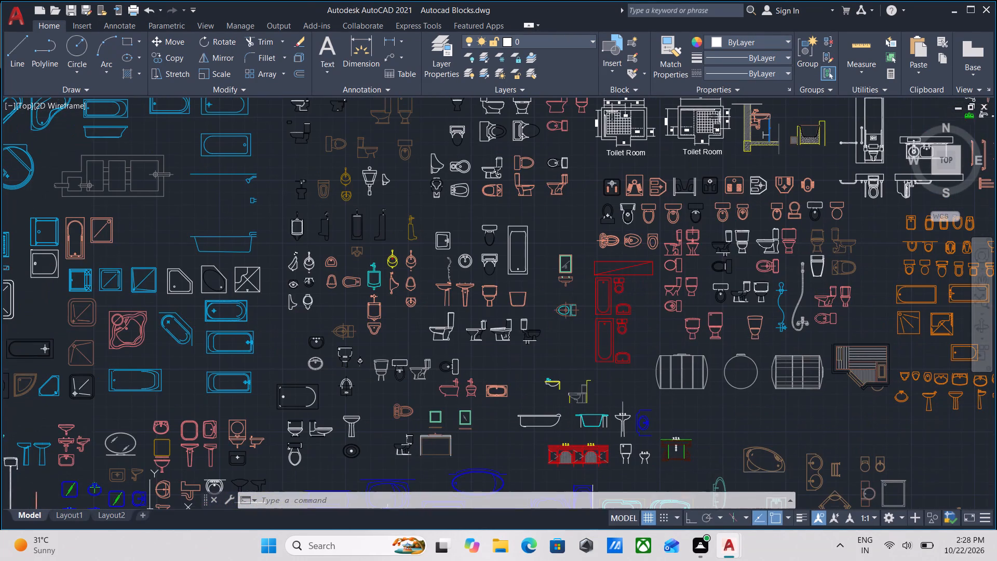
{"action": "scroll", "coordinate": [528, 311], "scroll_direction": "down", "scroll_amount": 1}
{"action": "middle_click_drag", "start_coordinate": [528, 311], "coordinate": [743, 239]}
{"action": "scroll", "coordinate": [690, 427], "scroll_direction": "up", "scroll_amount": 3}
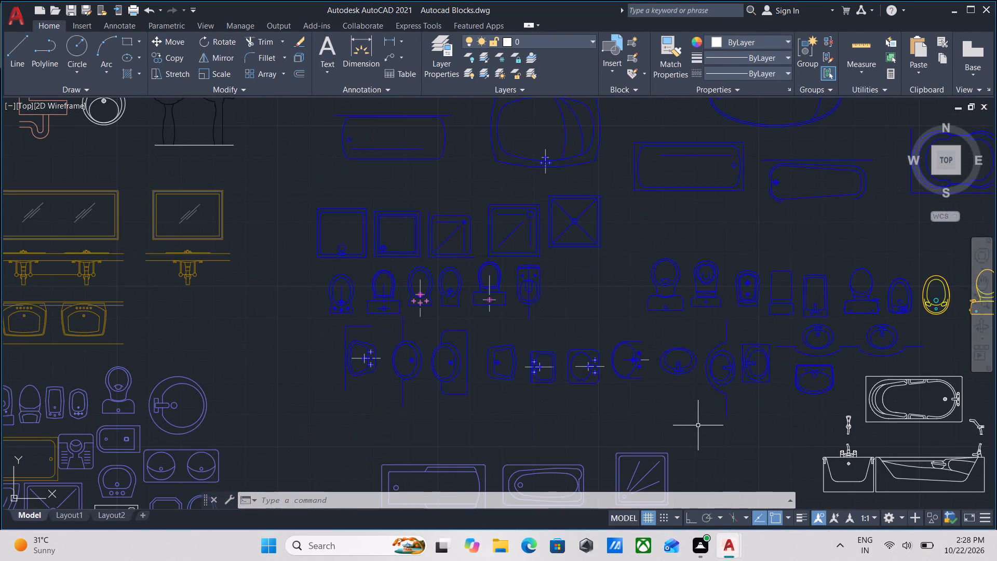
{"action": "scroll", "coordinate": [681, 402], "scroll_direction": "down", "scroll_amount": 3}
{"action": "middle_click_drag", "start_coordinate": [678, 403], "coordinate": [682, 241]}
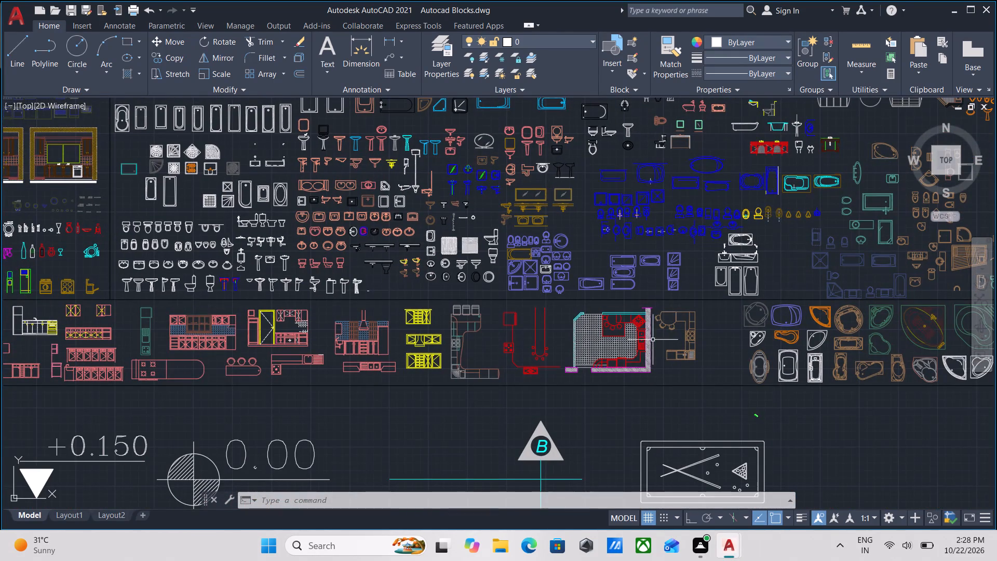
{"action": "scroll", "coordinate": [653, 328], "scroll_direction": "up", "scroll_amount": 1}
{"action": "scroll", "coordinate": [653, 328], "scroll_direction": "down", "scroll_amount": 1}
{"action": "middle_click_drag", "start_coordinate": [653, 328], "coordinate": [548, 240]}
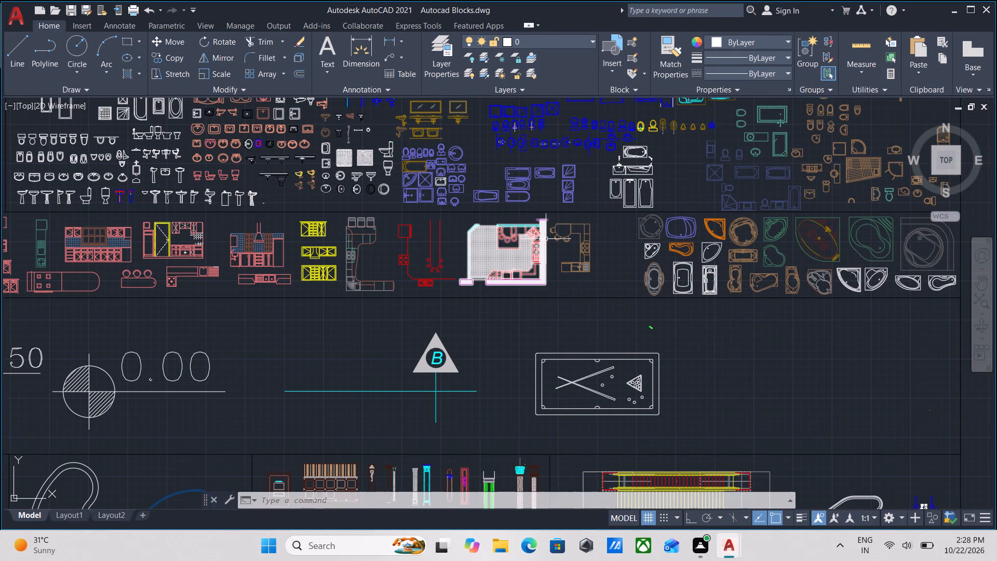
{"action": "middle_click_drag", "start_coordinate": [475, 189], "coordinate": [430, 342]}
{"action": "middle_click_drag", "start_coordinate": [492, 202], "coordinate": [487, 213]}
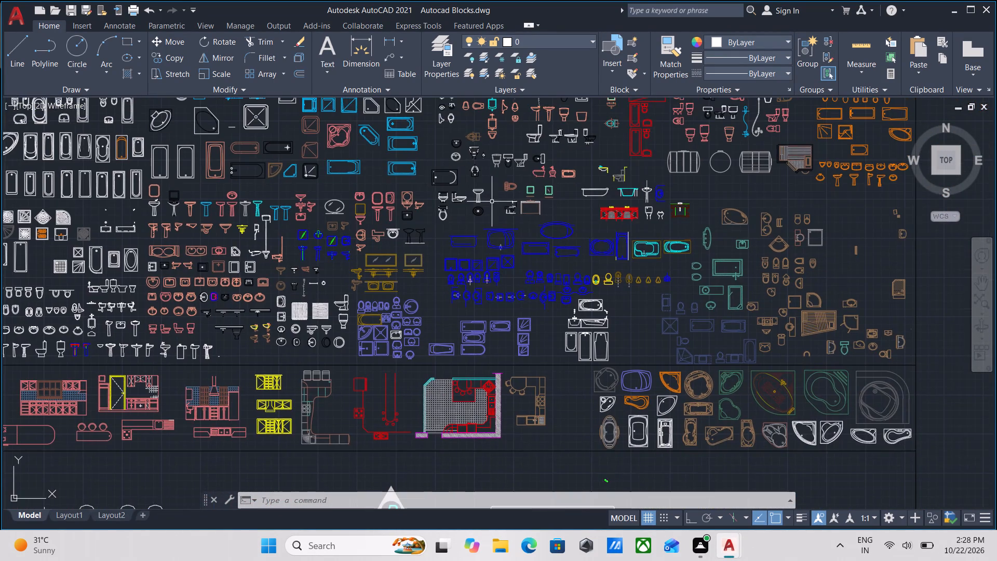
{"action": "middle_click_drag", "start_coordinate": [487, 213], "coordinate": [459, 350]}
{"action": "middle_click_drag", "start_coordinate": [517, 222], "coordinate": [823, 170]}
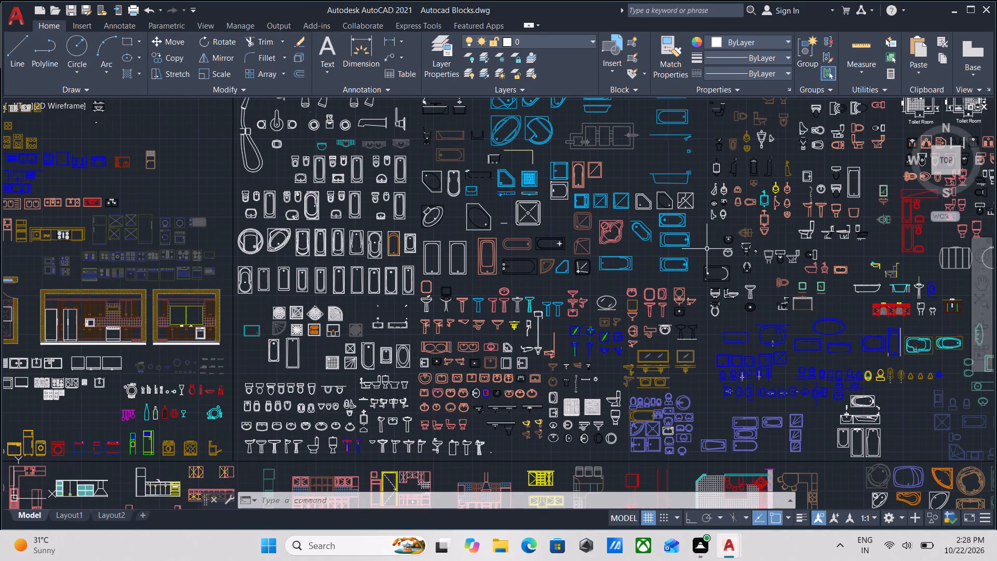
{"action": "scroll", "coordinate": [720, 318], "scroll_direction": "up", "scroll_amount": 1}
{"action": "scroll", "coordinate": [720, 318], "scroll_direction": "down", "scroll_amount": 2}
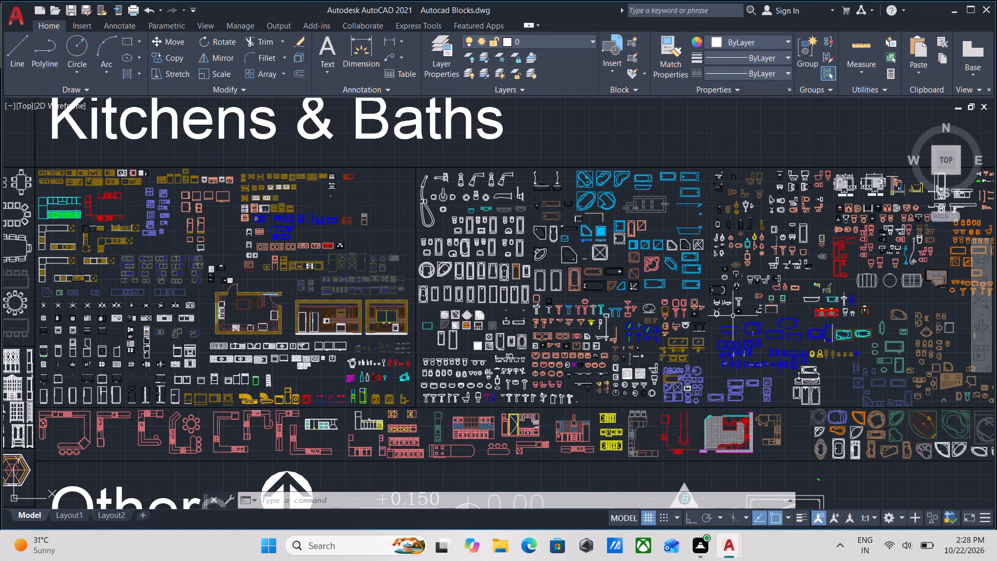
{"action": "middle_click_drag", "start_coordinate": [801, 305], "coordinate": [486, 289]}
{"action": "scroll", "coordinate": [549, 336], "scroll_direction": "up", "scroll_amount": 1}
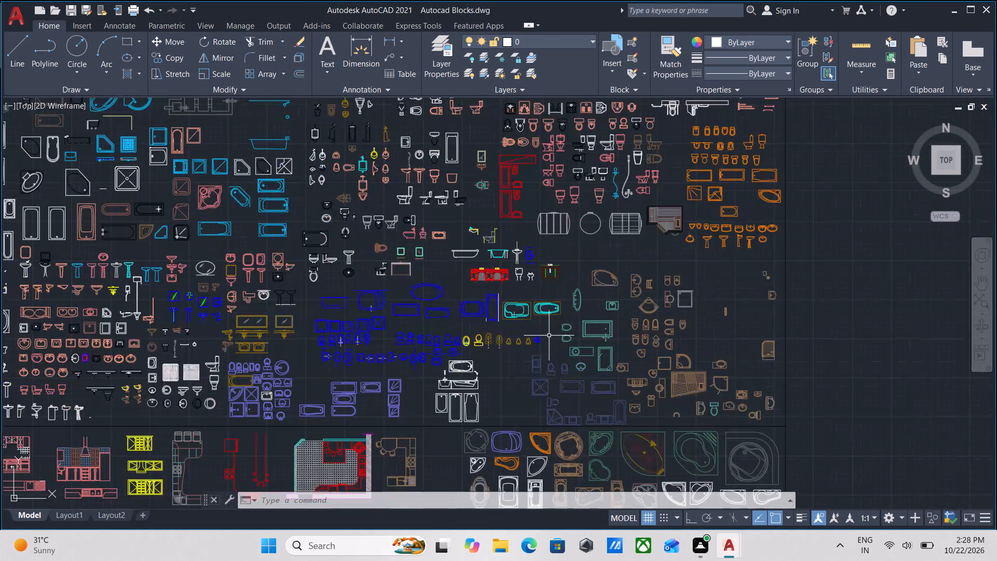
{"action": "scroll", "coordinate": [527, 320], "scroll_direction": "down", "scroll_amount": 2}
{"action": "middle_click_drag", "start_coordinate": [527, 320], "coordinate": [828, 292]}
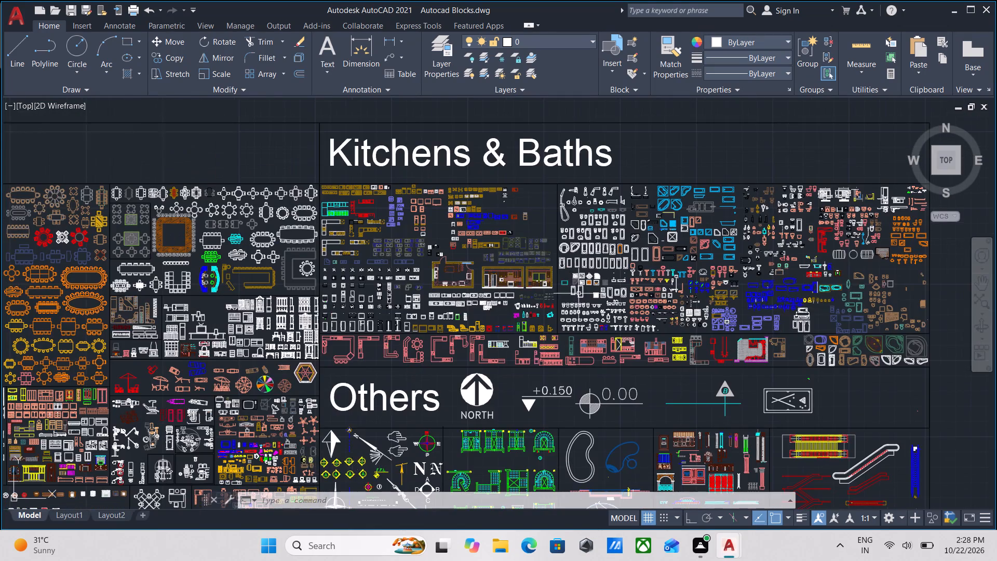
{"action": "scroll", "coordinate": [494, 285], "scroll_direction": "up", "scroll_amount": 3}
{"action": "scroll", "coordinate": [477, 284], "scroll_direction": "down", "scroll_amount": 2}
{"action": "middle_click_drag", "start_coordinate": [479, 283], "coordinate": [515, 261]}
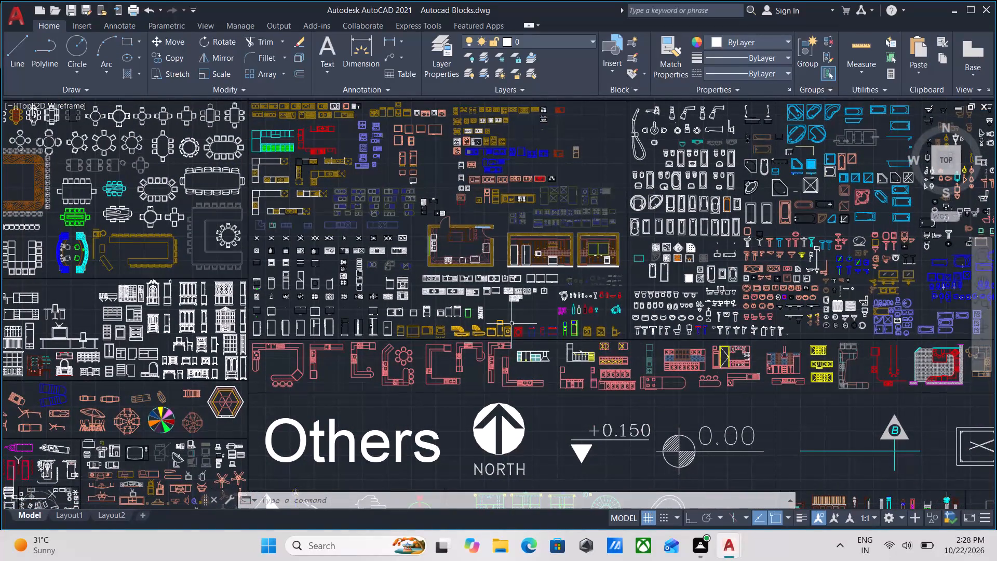
{"action": "scroll", "coordinate": [688, 393], "scroll_direction": "up", "scroll_amount": 3}
{"action": "middle_click_drag", "start_coordinate": [725, 390], "coordinate": [454, 364]}
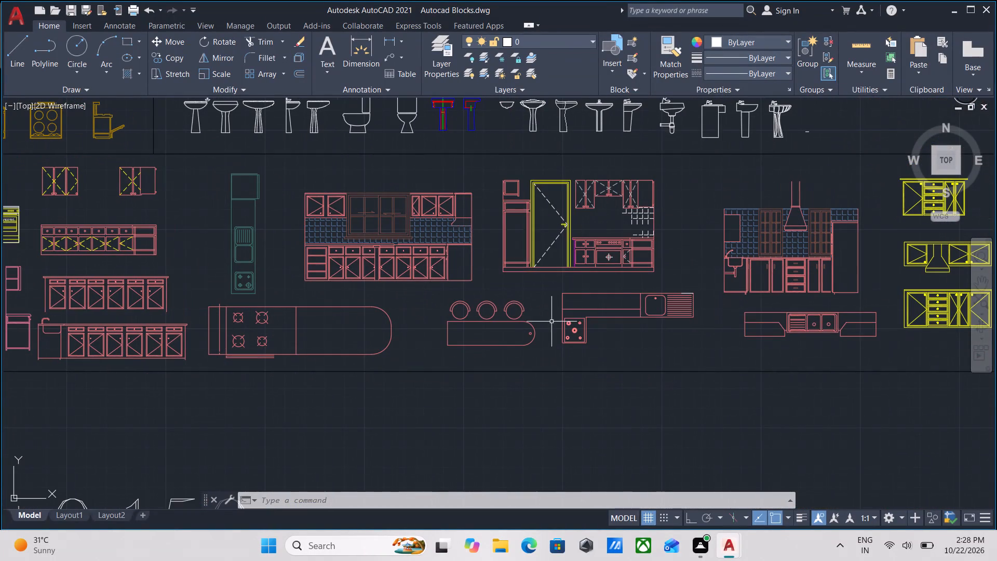
{"action": "scroll", "coordinate": [891, 358], "scroll_direction": "up", "scroll_amount": 2}
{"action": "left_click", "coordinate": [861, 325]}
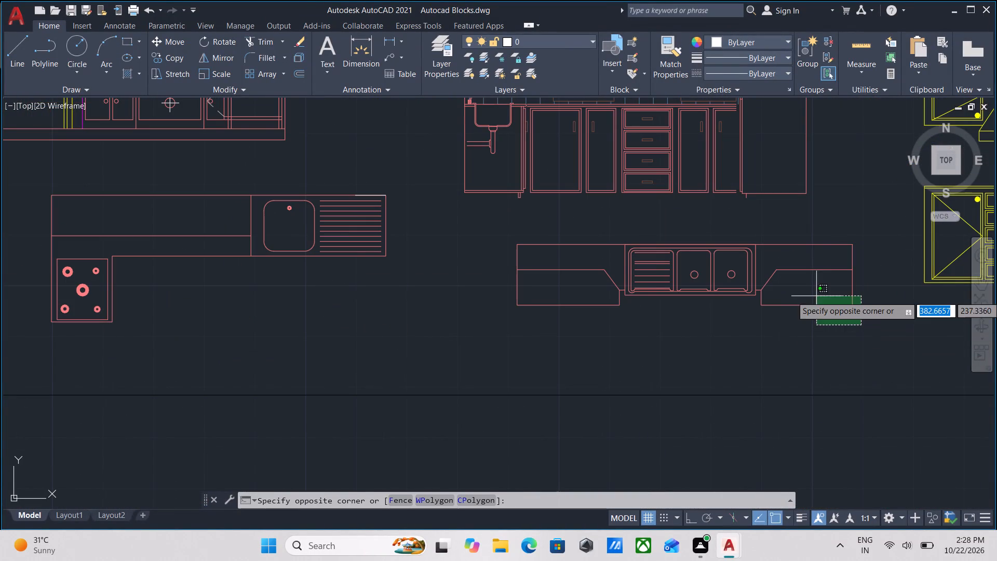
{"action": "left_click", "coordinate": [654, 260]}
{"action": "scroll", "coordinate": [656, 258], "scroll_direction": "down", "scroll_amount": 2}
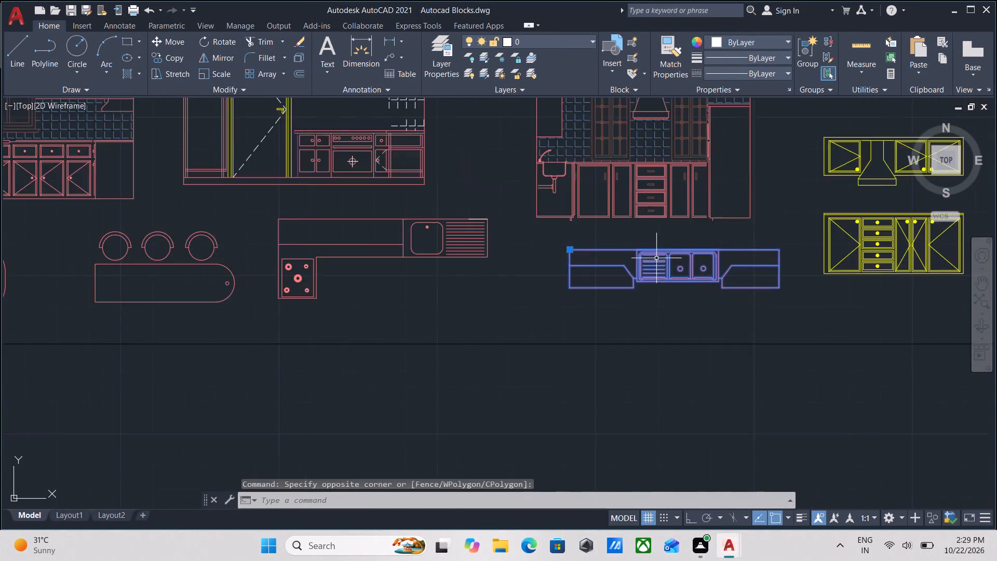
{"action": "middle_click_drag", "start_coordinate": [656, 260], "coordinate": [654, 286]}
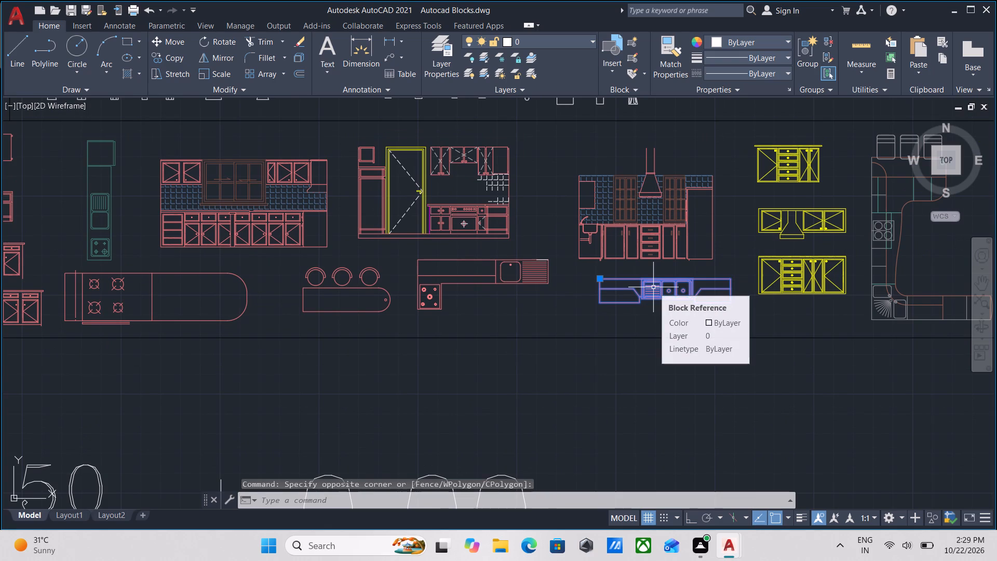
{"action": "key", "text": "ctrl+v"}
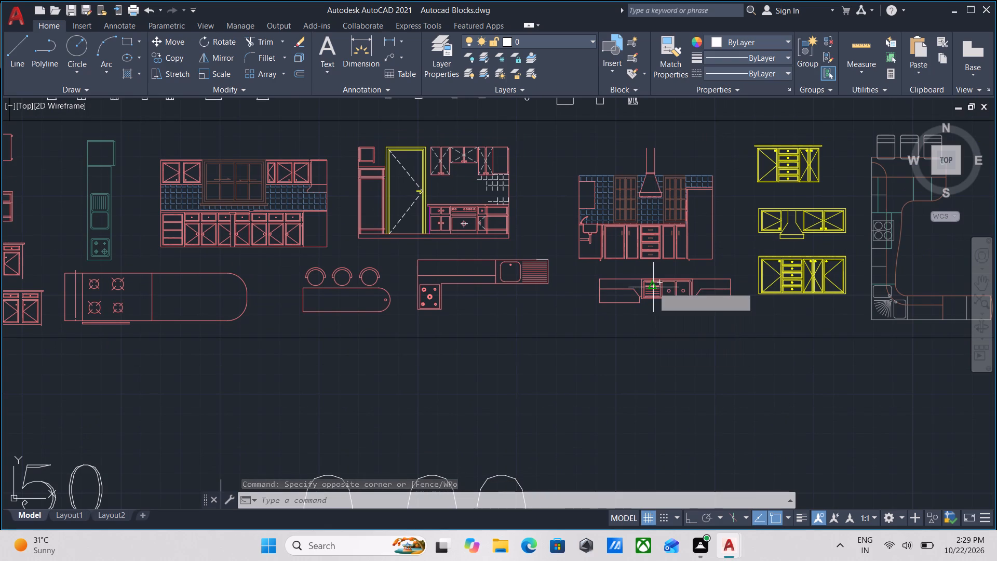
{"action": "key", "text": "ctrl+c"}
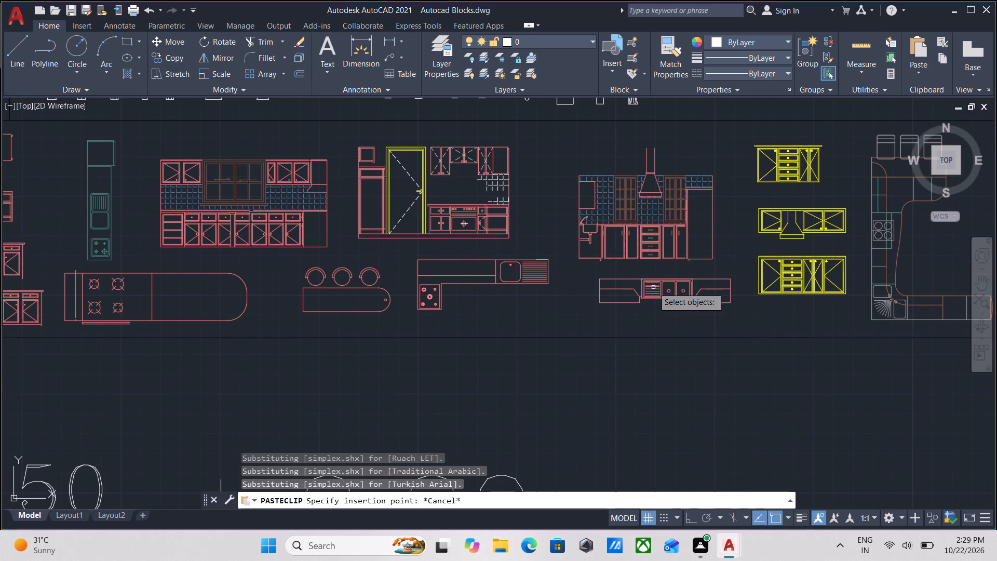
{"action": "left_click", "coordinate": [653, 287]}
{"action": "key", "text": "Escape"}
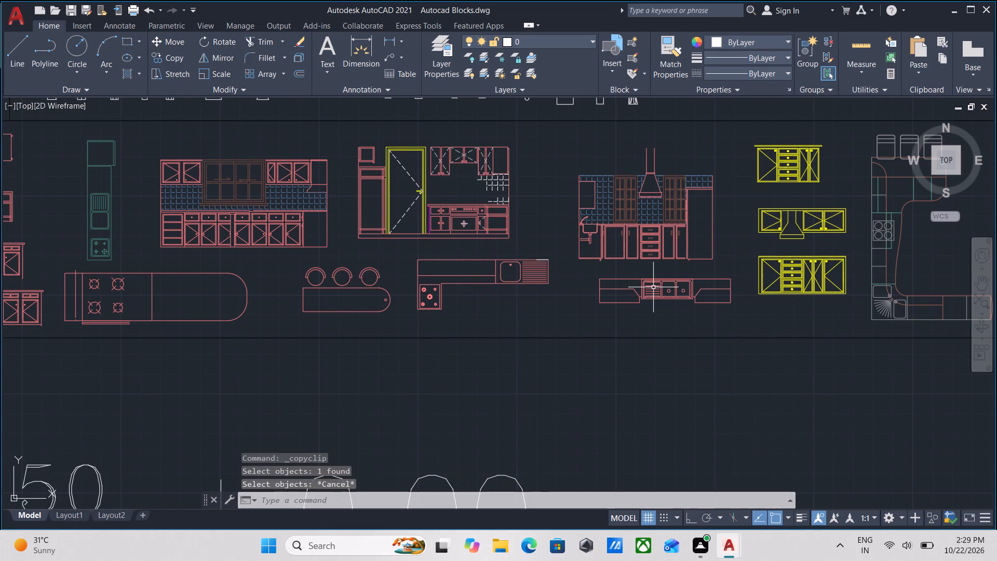
Copy the straight double-sink counter plan block, located below the kitchen elevation with the range hood, to the clipboard.
{"action": "left_click_drag", "start_coordinate": [713, 322], "coordinate": [707, 316]}
{"action": "left_click", "coordinate": [655, 273]}
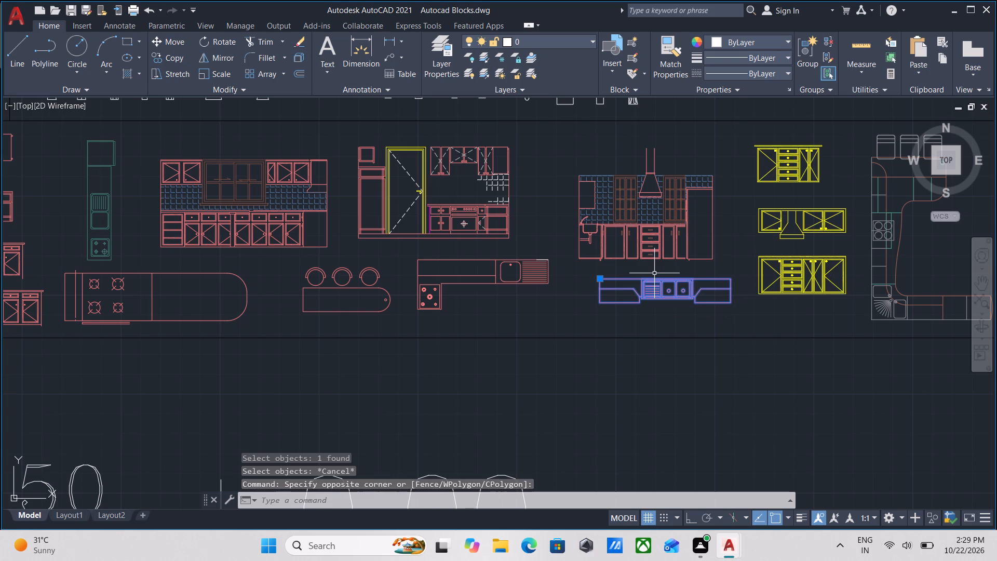
{"action": "key", "text": "ctrl+c"}
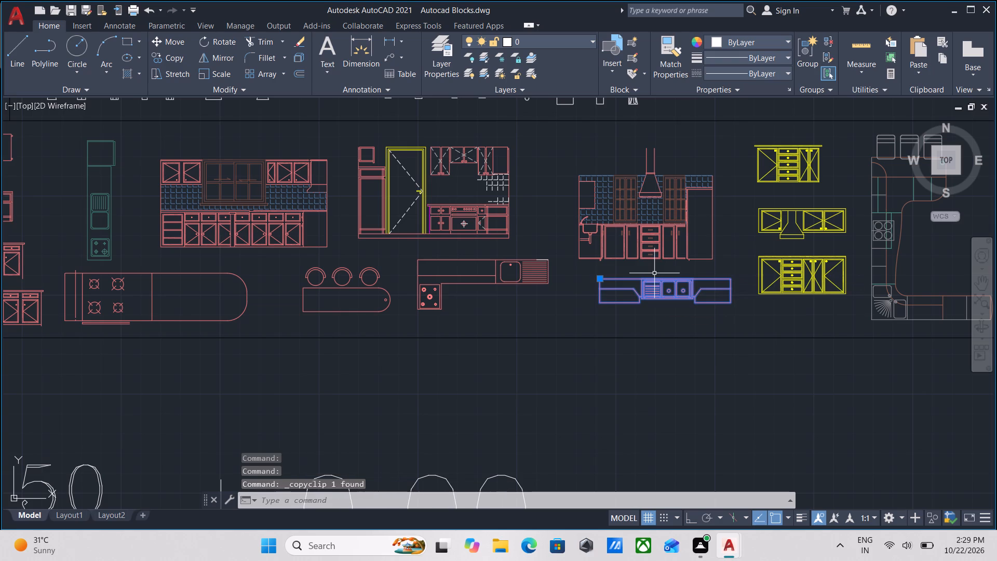
{"action": "scroll", "coordinate": [650, 275], "scroll_direction": "down", "scroll_amount": 1}
{"action": "middle_click_drag", "start_coordinate": [650, 277], "coordinate": [650, 365]}
{"action": "middle_click_drag", "start_coordinate": [721, 296], "coordinate": [721, 349]}
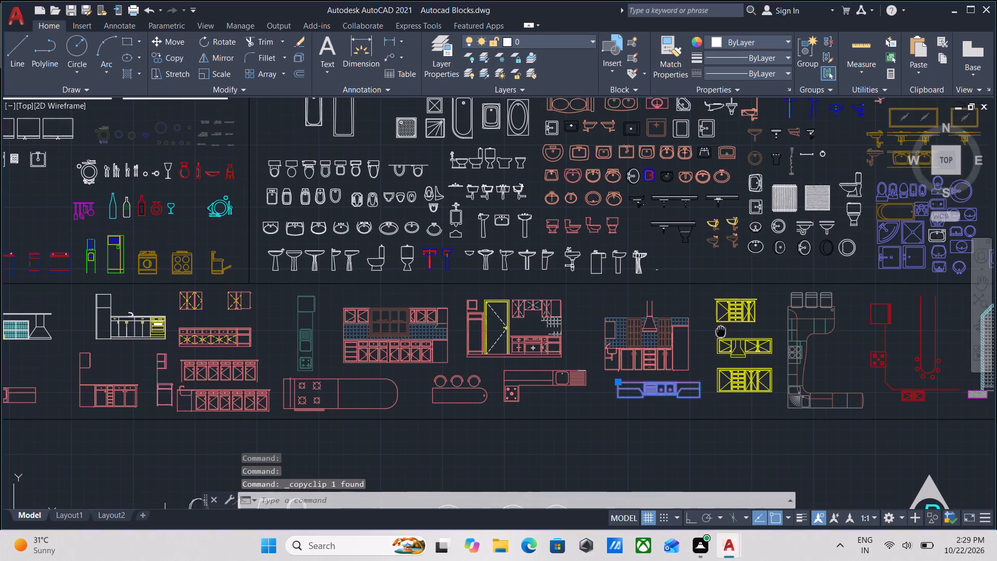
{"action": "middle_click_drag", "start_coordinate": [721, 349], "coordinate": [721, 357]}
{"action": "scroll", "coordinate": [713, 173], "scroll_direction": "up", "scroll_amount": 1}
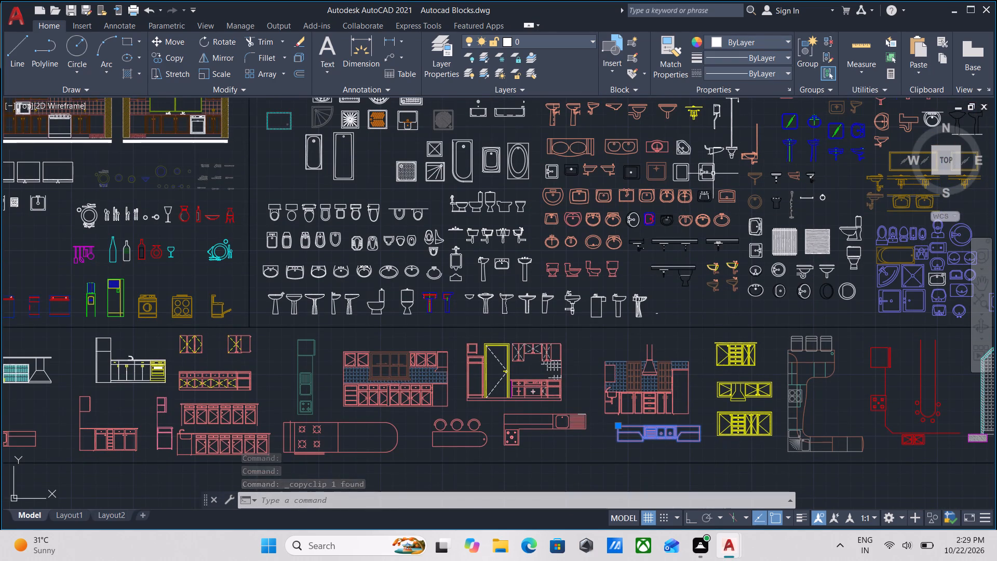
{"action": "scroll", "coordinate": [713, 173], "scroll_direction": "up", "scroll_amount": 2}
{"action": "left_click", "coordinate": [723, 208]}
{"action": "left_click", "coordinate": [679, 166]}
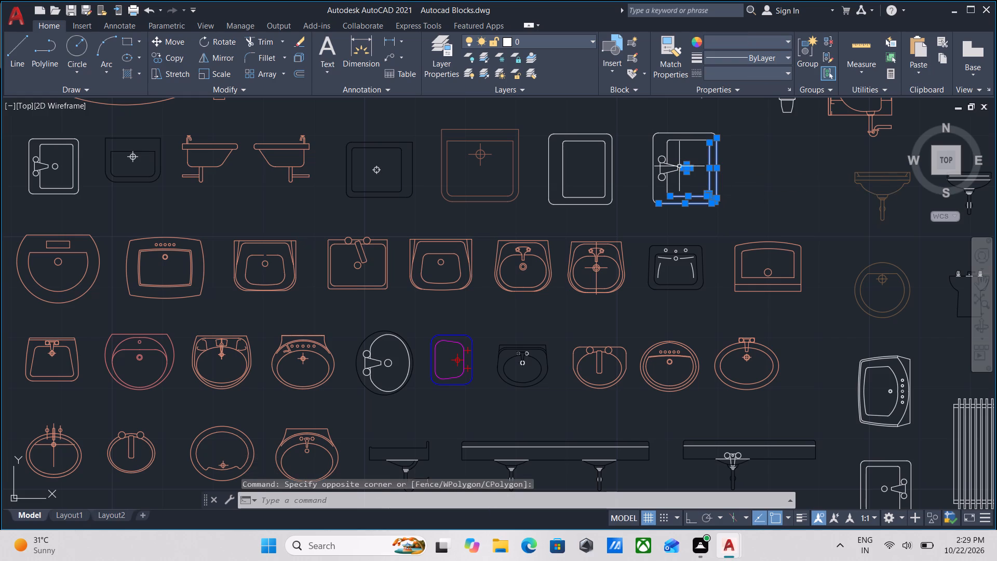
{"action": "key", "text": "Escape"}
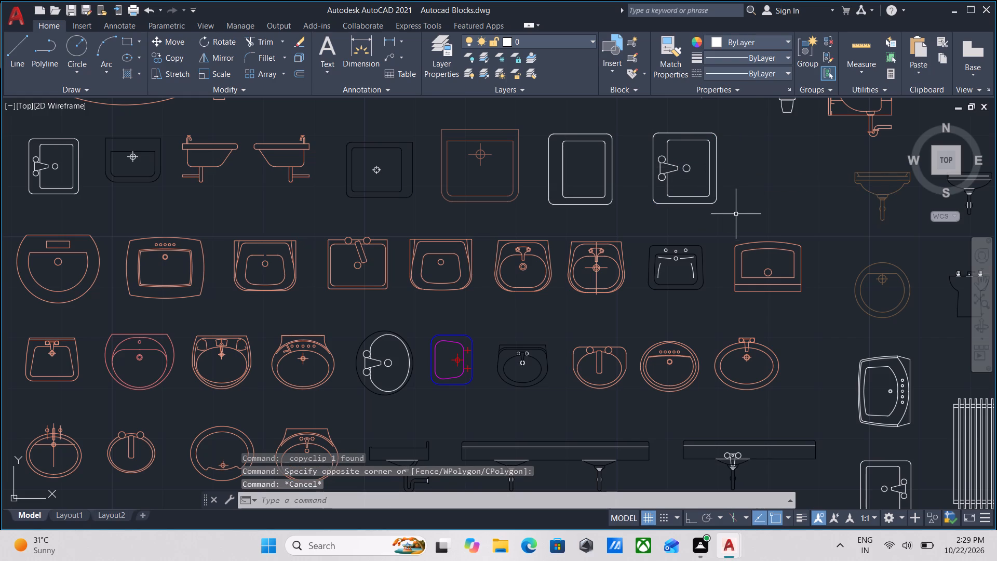
Reselect the straight double-sink counter plan block below the range-hood kitchen elevation and copy it to the clipboard.
{"action": "scroll", "coordinate": [630, 317], "scroll_direction": "down", "scroll_amount": 2}
{"action": "middle_click_drag", "start_coordinate": [630, 312], "coordinate": [658, 162]}
{"action": "scroll", "coordinate": [636, 313], "scroll_direction": "down", "scroll_amount": 1}
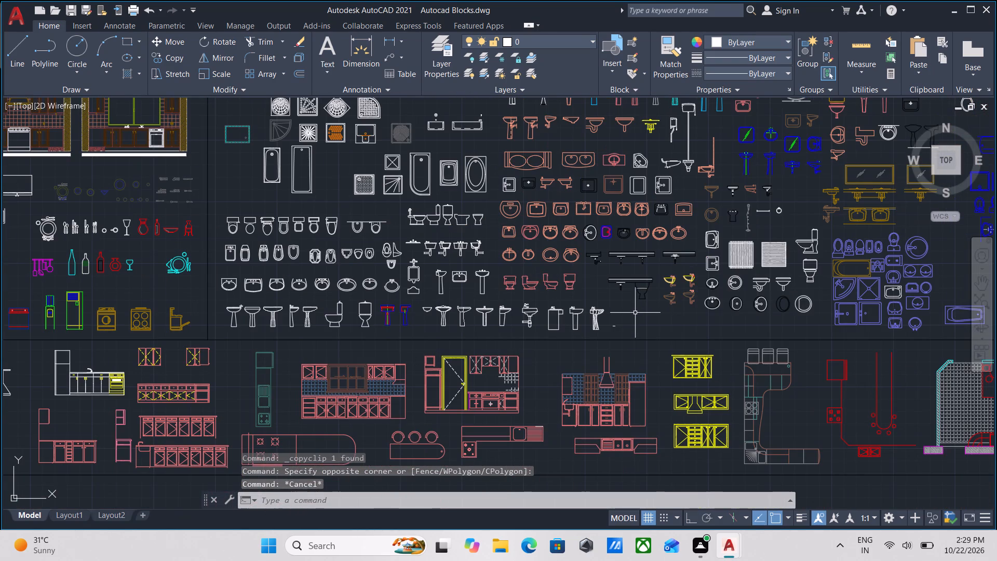
{"action": "middle_click_drag", "start_coordinate": [623, 384], "coordinate": [596, 276]}
{"action": "scroll", "coordinate": [622, 351], "scroll_direction": "up", "scroll_amount": 2}
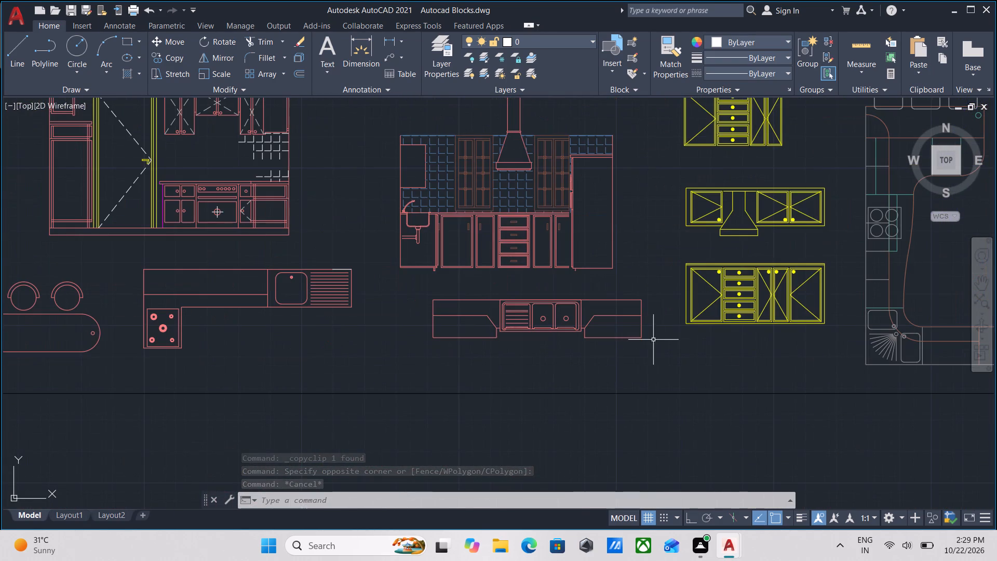
{"action": "left_click", "coordinate": [662, 342]}
{"action": "left_click", "coordinate": [607, 313]}
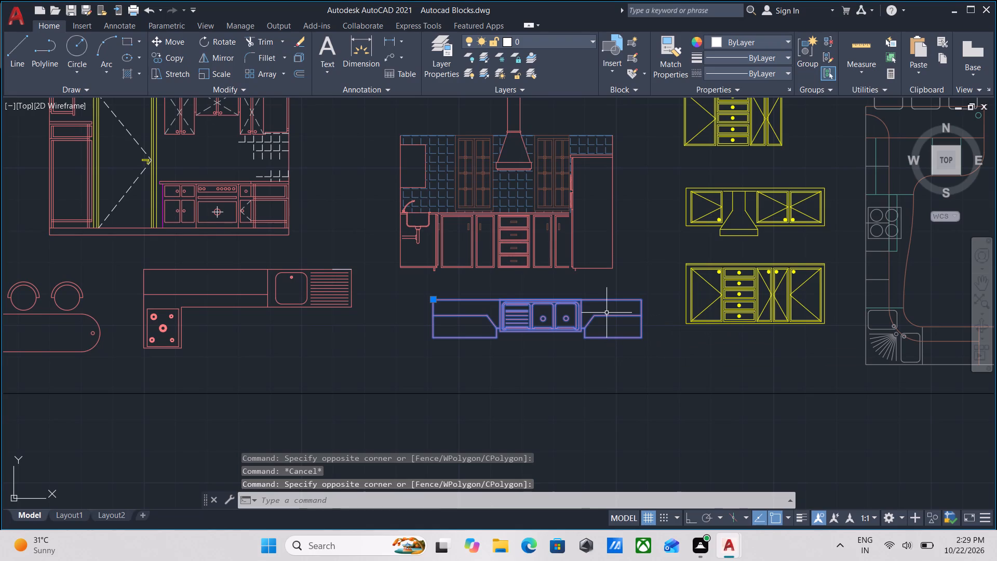
{"action": "key", "text": "ctrl+c"}
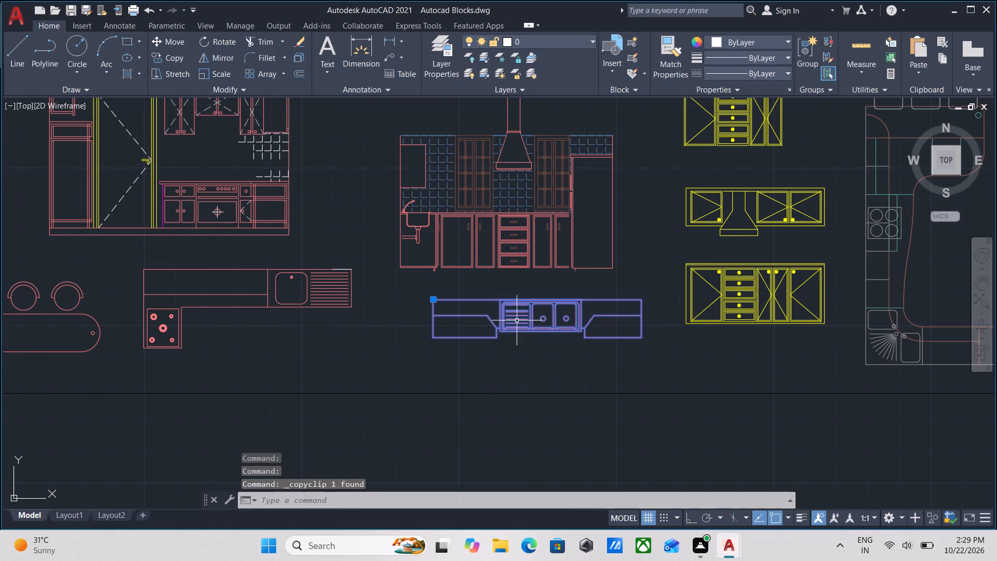
Examine the bathroom blocks above the kitchens, including toilets, basins and tubs, for fixtures suited to the plan's toilet rooms.
{"action": "scroll", "coordinate": [507, 311], "scroll_direction": "down", "scroll_amount": 1}
{"action": "middle_click_drag", "start_coordinate": [507, 311], "coordinate": [533, 370]}
{"action": "middle_click_drag", "start_coordinate": [481, 319], "coordinate": [508, 398]}
{"action": "scroll", "coordinate": [509, 393], "scroll_direction": "down", "scroll_amount": 1}
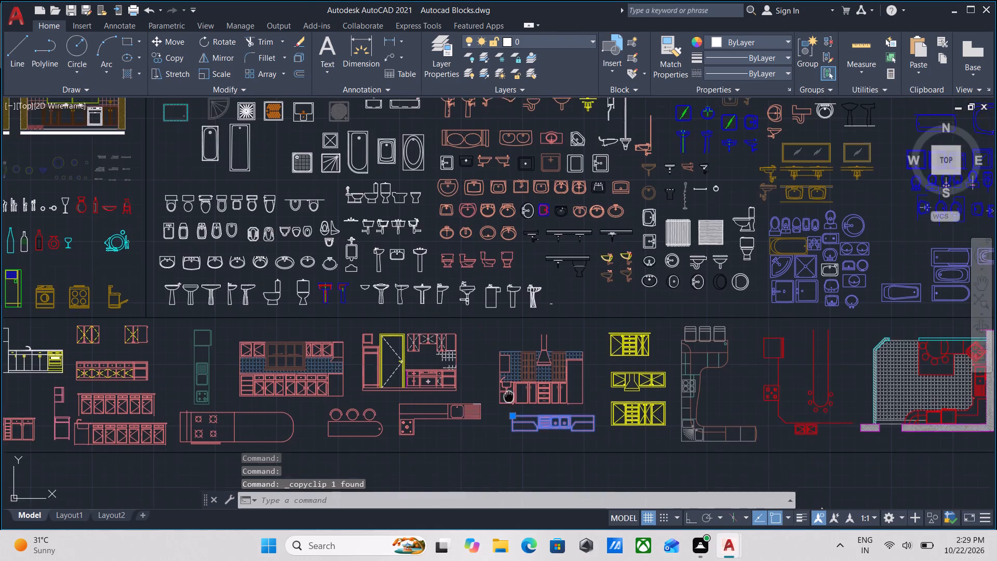
{"action": "middle_click_drag", "start_coordinate": [423, 246], "coordinate": [483, 284]}
{"action": "scroll", "coordinate": [464, 294], "scroll_direction": "up", "scroll_amount": 1}
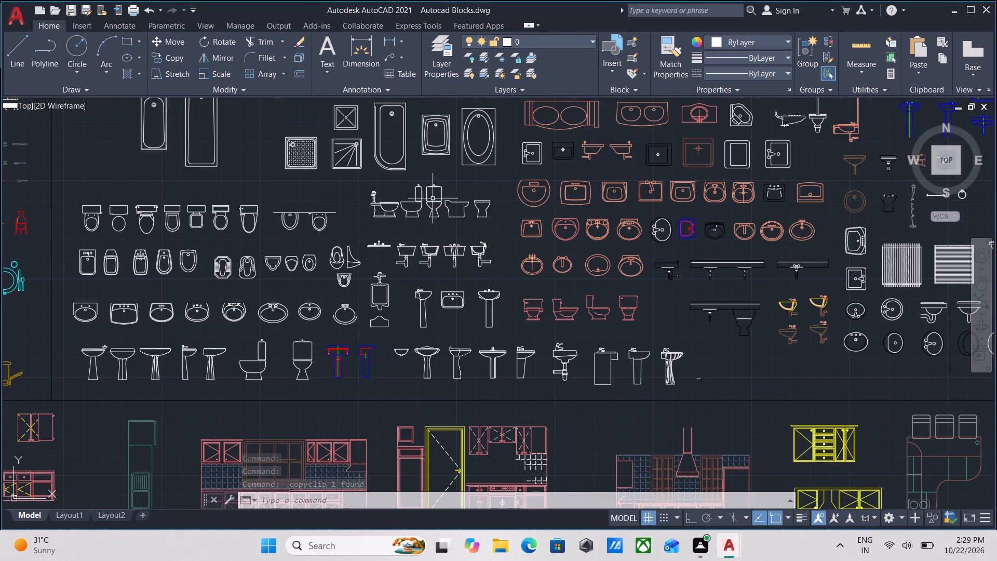
{"action": "middle_click_drag", "start_coordinate": [390, 196], "coordinate": [600, 197]}
{"action": "scroll", "coordinate": [459, 217], "scroll_direction": "down", "scroll_amount": 1}
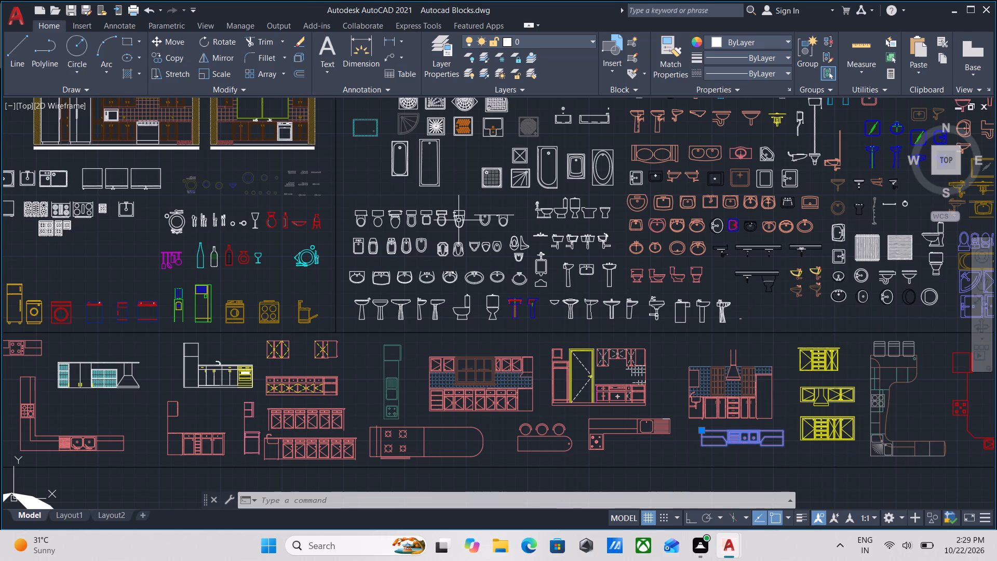
{"action": "middle_click_drag", "start_coordinate": [594, 216], "coordinate": [520, 314]}
{"action": "middle_click_drag", "start_coordinate": [607, 188], "coordinate": [573, 306]}
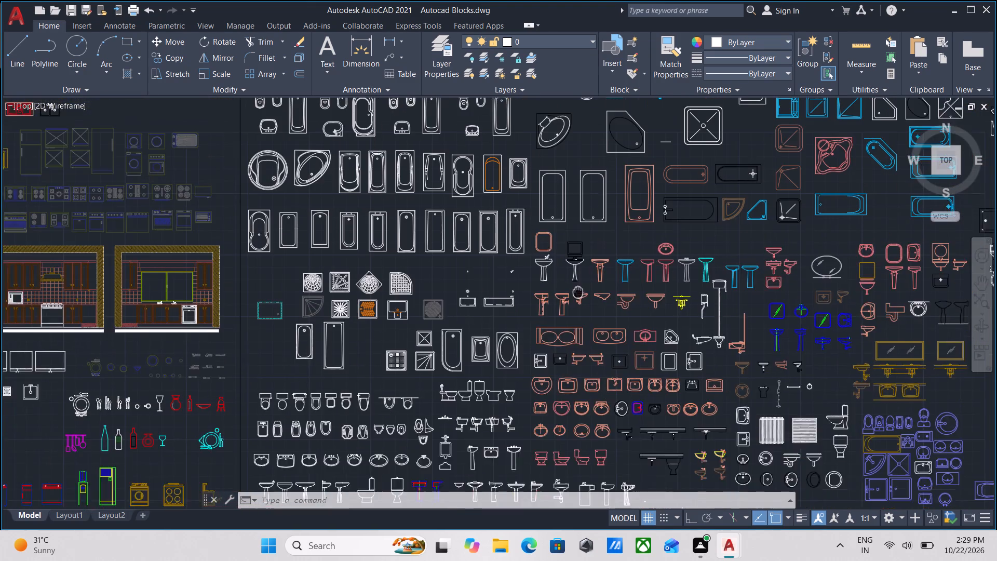
{"action": "middle_click_drag", "start_coordinate": [573, 306], "coordinate": [357, 192]}
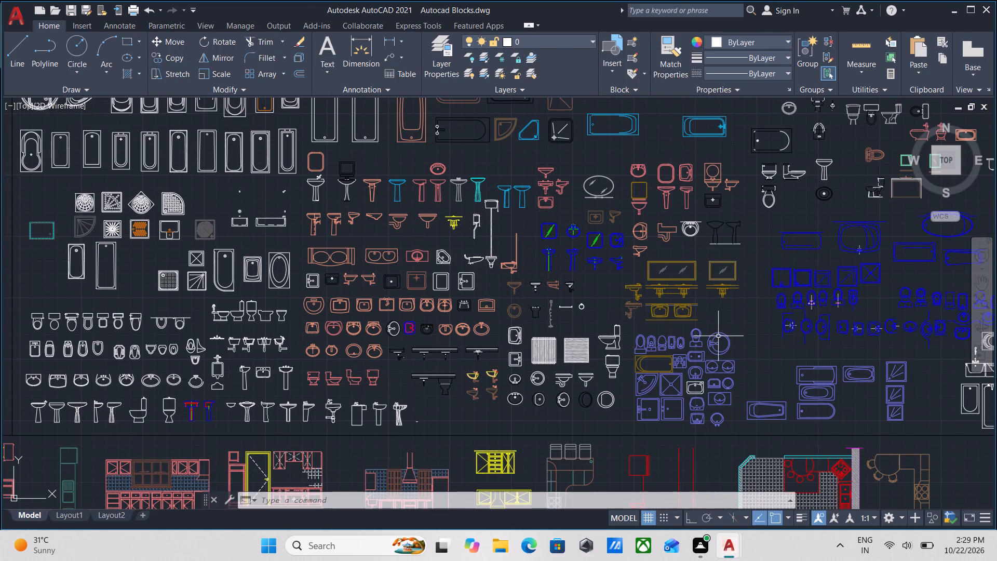
{"action": "middle_click_drag", "start_coordinate": [429, 298], "coordinate": [673, 276]}
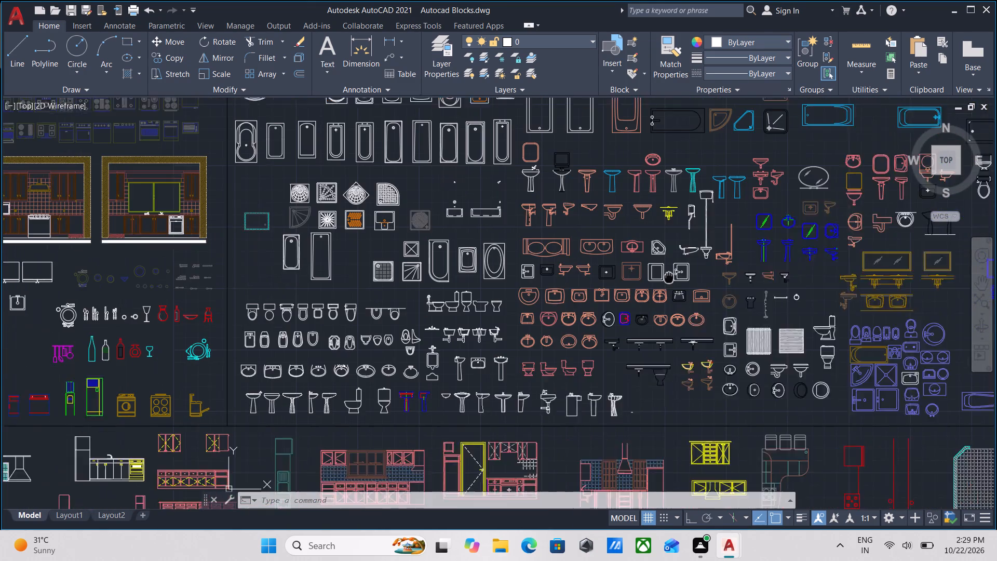
{"action": "scroll", "coordinate": [256, 319], "scroll_direction": "up", "scroll_amount": 2}
{"action": "middle_click_drag", "start_coordinate": [282, 320], "coordinate": [347, 271]}
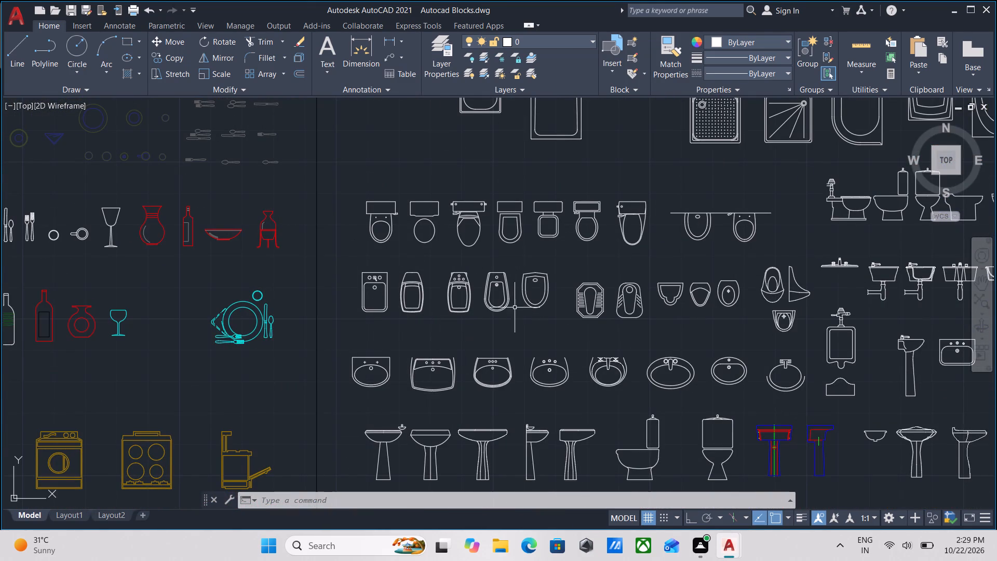
{"action": "scroll", "coordinate": [545, 306], "scroll_direction": "up", "scroll_amount": 1}
{"action": "middle_click_drag", "start_coordinate": [541, 311], "coordinate": [575, 261]}
{"action": "scroll", "coordinate": [588, 313], "scroll_direction": "down", "scroll_amount": 2}
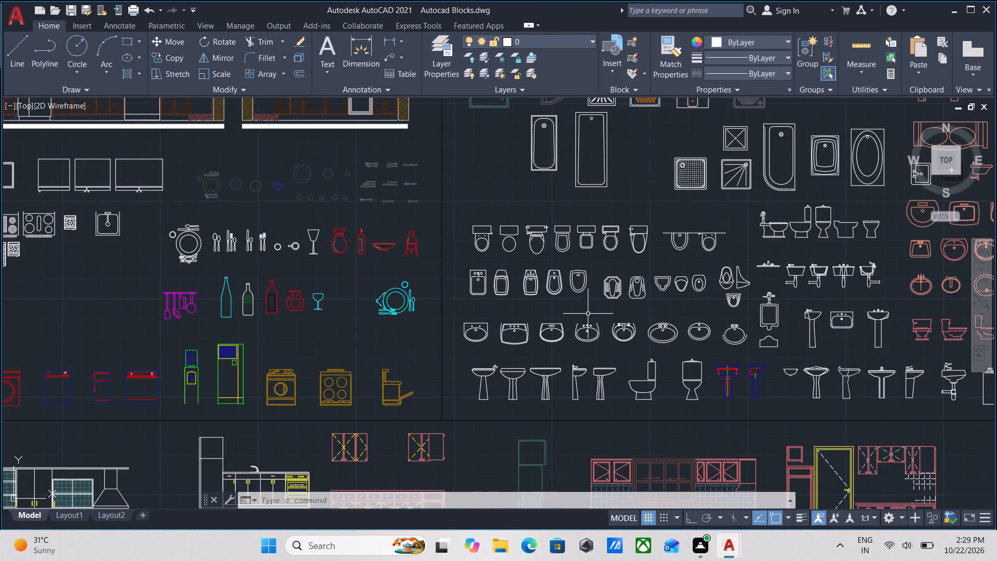
{"action": "middle_click_drag", "start_coordinate": [588, 314], "coordinate": [569, 273]}
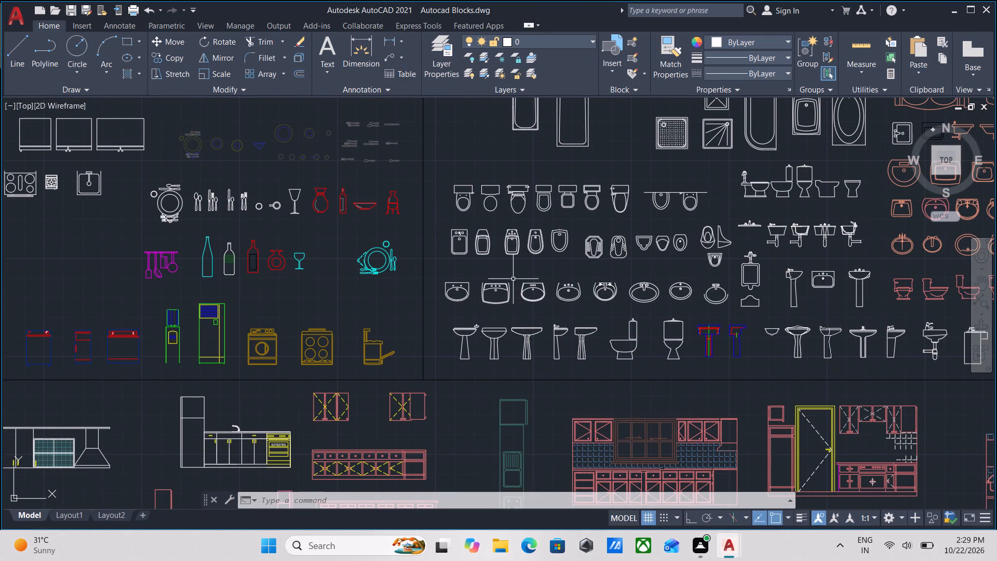
Add the tapered-bowl toilet plan and the rectangular three-hole basin to the selected double-sink counter, and copy all three to the clipboard.
{"action": "middle_click_drag", "start_coordinate": [513, 279], "coordinate": [513, 380]}
{"action": "scroll", "coordinate": [595, 318], "scroll_direction": "up", "scroll_amount": 2}
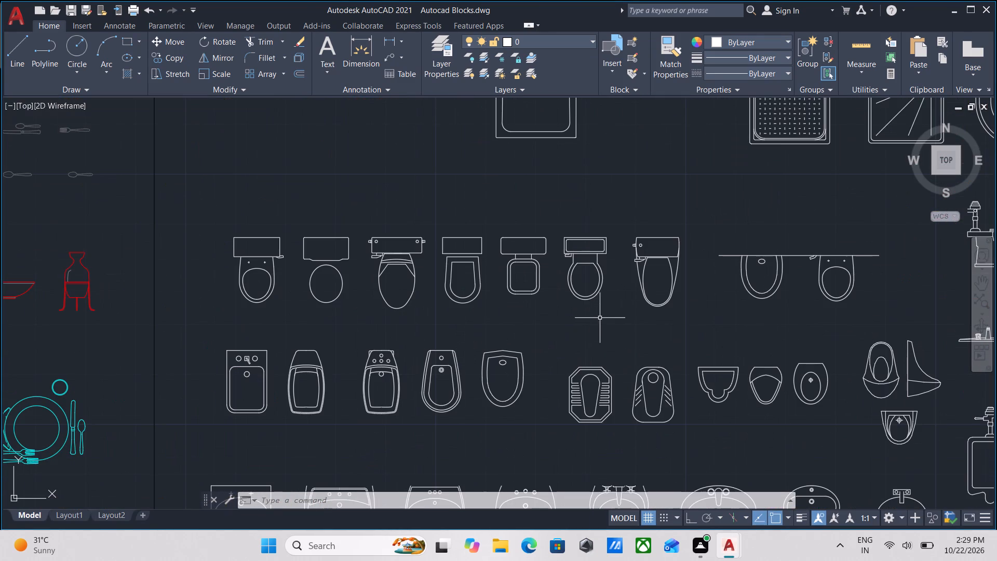
{"action": "left_click", "coordinate": [693, 334]}
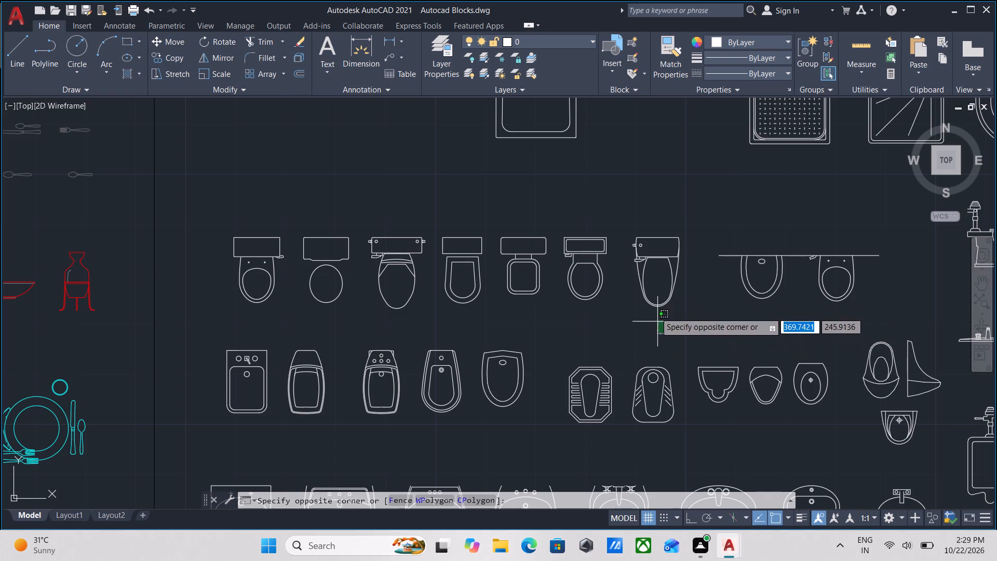
{"action": "left_click", "coordinate": [648, 292]}
{"action": "middle_click_drag", "start_coordinate": [668, 350], "coordinate": [565, 316]}
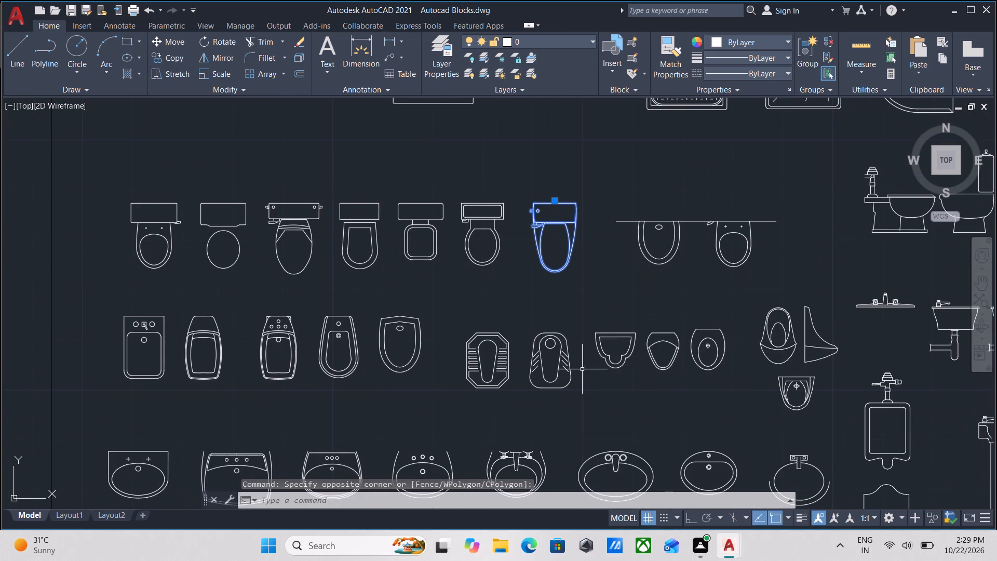
{"action": "scroll", "coordinate": [279, 366], "scroll_direction": "down", "scroll_amount": 1}
{"action": "scroll", "coordinate": [592, 334], "scroll_direction": "down", "scroll_amount": 1}
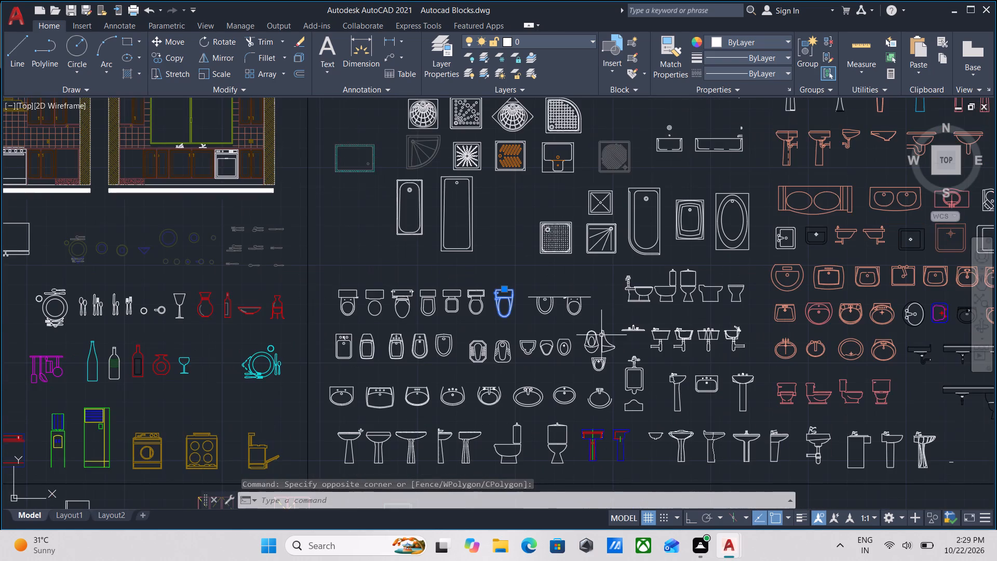
{"action": "middle_click_drag", "start_coordinate": [601, 335], "coordinate": [583, 263]}
{"action": "scroll", "coordinate": [461, 330], "scroll_direction": "up", "scroll_amount": 1}
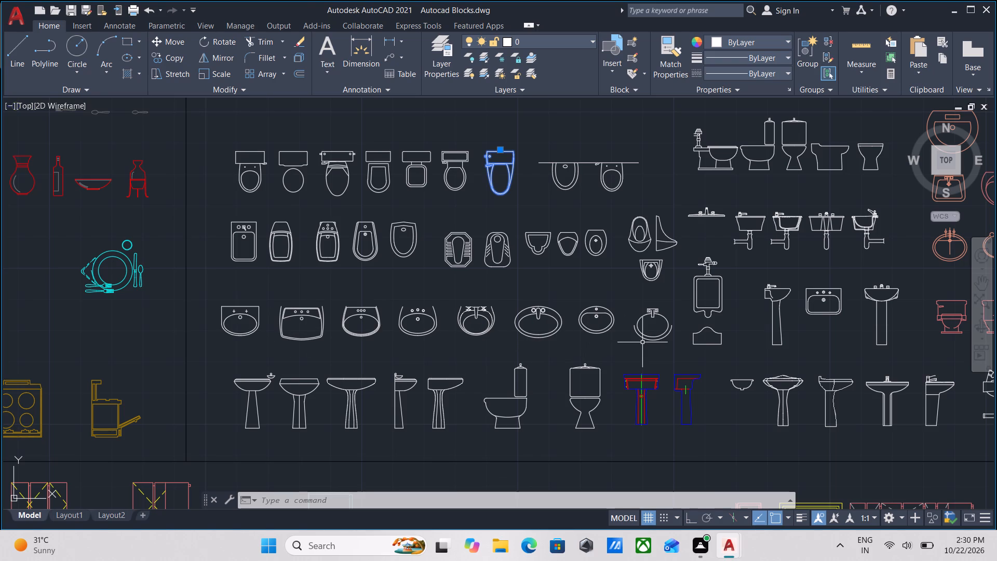
{"action": "left_click", "coordinate": [841, 325]}
{"action": "left_click", "coordinate": [823, 303]}
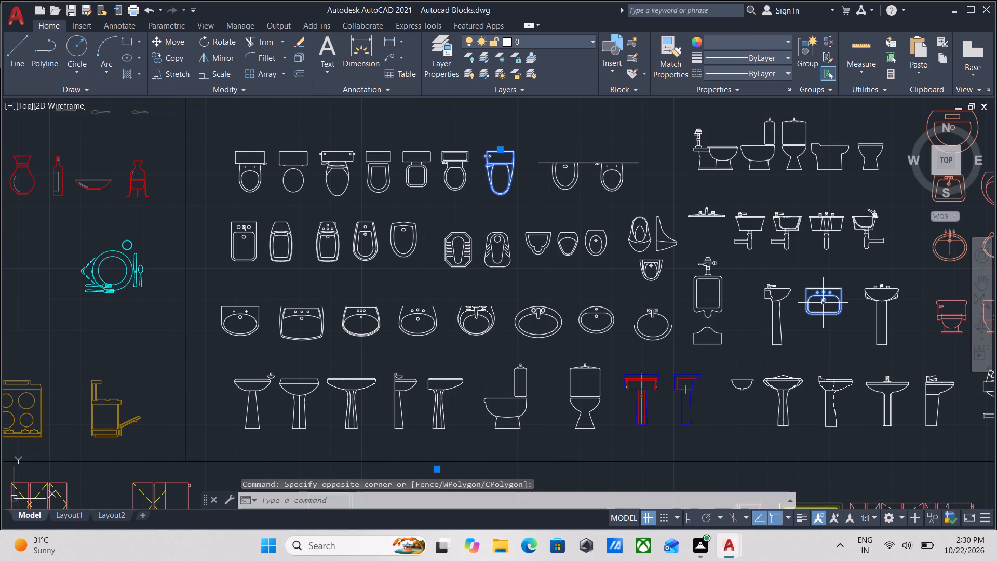
{"action": "key", "text": "ctrl+c"}
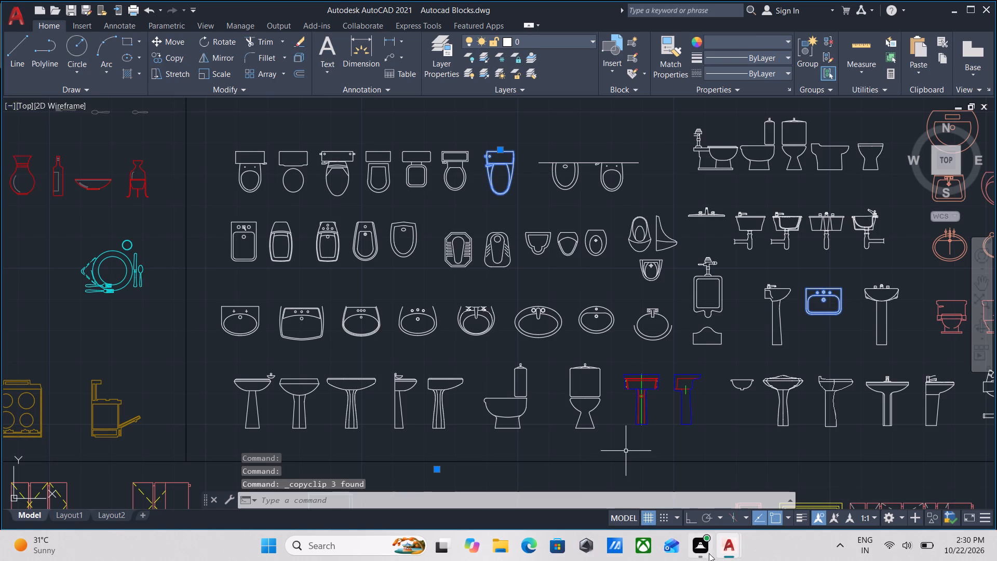
Switch to the AUTOCAD PROJECT 67 drawing and paste the copied blocks in the empty area east of the 11'1" X 6'0" kitchen.
{"action": "left_click", "coordinate": [676, 497]}
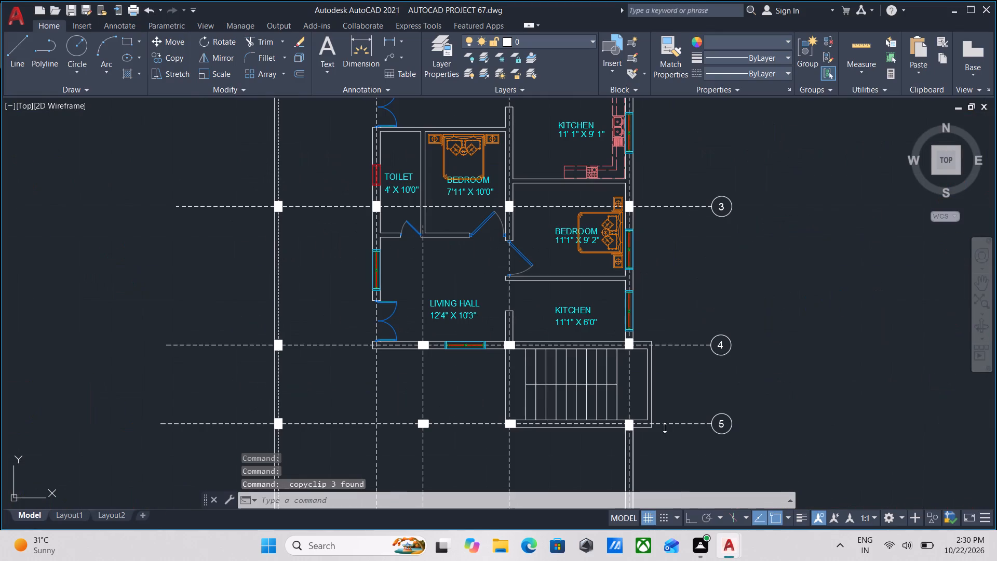
{"action": "scroll", "coordinate": [664, 369], "scroll_direction": "down", "scroll_amount": 1}
{"action": "scroll", "coordinate": [622, 356], "scroll_direction": "up", "scroll_amount": 4}
{"action": "middle_click_drag", "start_coordinate": [661, 316], "coordinate": [669, 379]}
{"action": "scroll", "coordinate": [678, 362], "scroll_direction": "down", "scroll_amount": 2}
{"action": "middle_click_drag", "start_coordinate": [678, 362], "coordinate": [680, 372]}
{"action": "scroll", "coordinate": [598, 396], "scroll_direction": "up", "scroll_amount": 2}
{"action": "scroll", "coordinate": [772, 340], "scroll_direction": "down", "scroll_amount": 2}
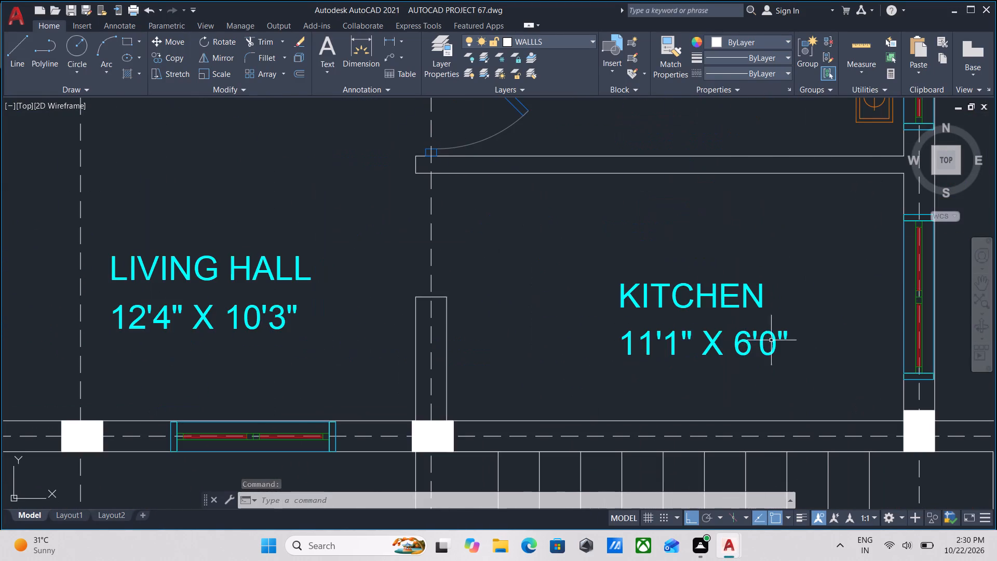
{"action": "middle_click_drag", "start_coordinate": [772, 340], "coordinate": [514, 369]}
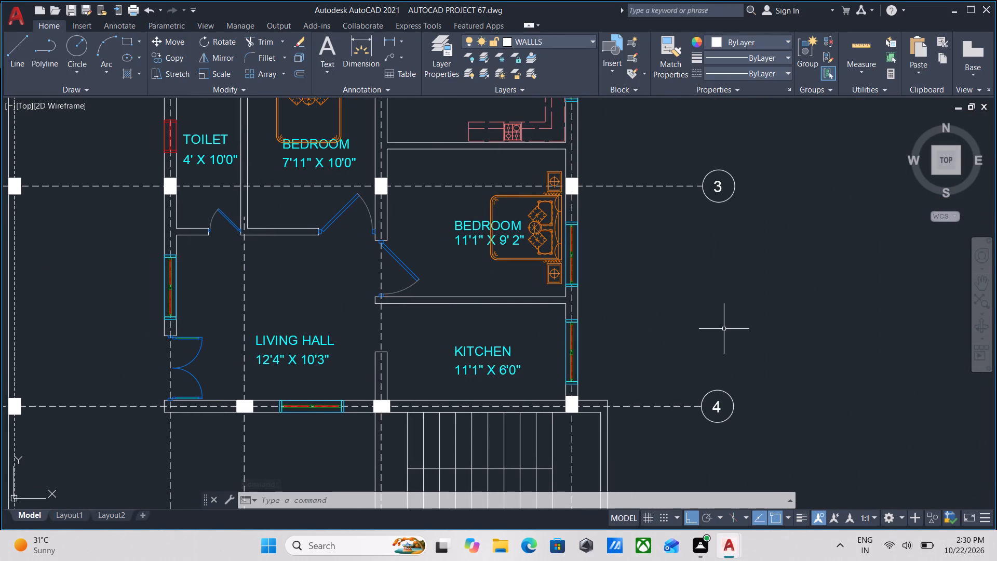
{"action": "key", "text": "ctrl+v"}
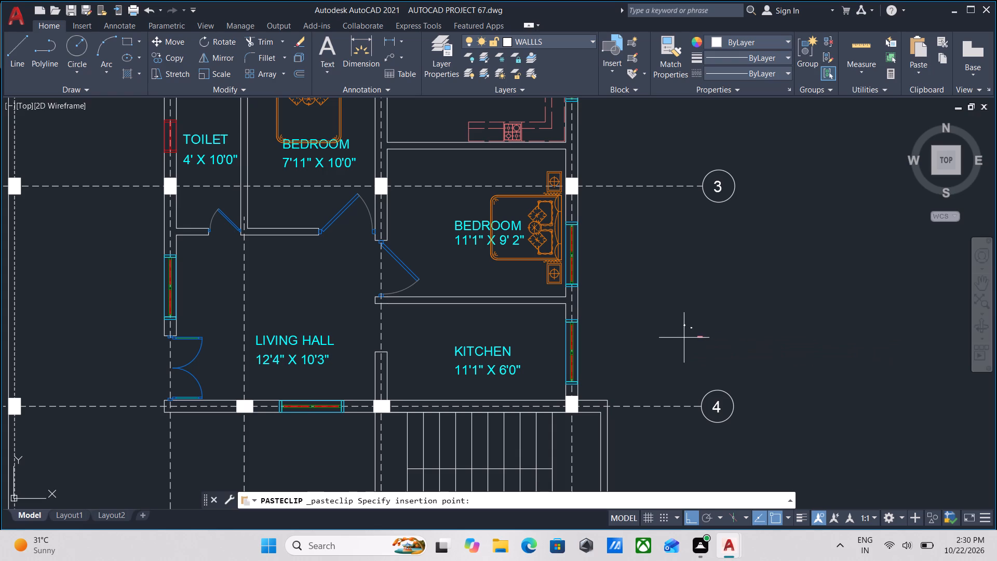
{"action": "left_click", "coordinate": [684, 338]}
Copy the pasted double-sink counter by its upper-left corner, with Ortho off, into the 11'1" X 6'0" kitchen below the room label.
{"action": "scroll", "coordinate": [684, 338], "scroll_direction": "up", "scroll_amount": 5}
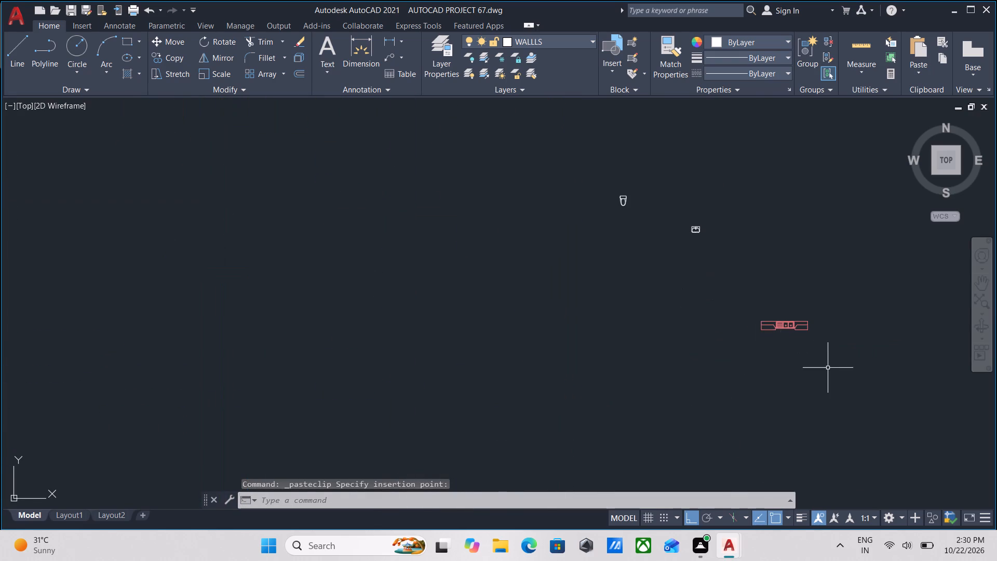
{"action": "left_click", "coordinate": [828, 368]}
{"action": "left_click", "coordinate": [780, 303]}
{"action": "type", "text": "CO"}
{"action": "key", "text": "Return"}
{"action": "scroll", "coordinate": [765, 335], "scroll_direction": "up", "scroll_amount": 2}
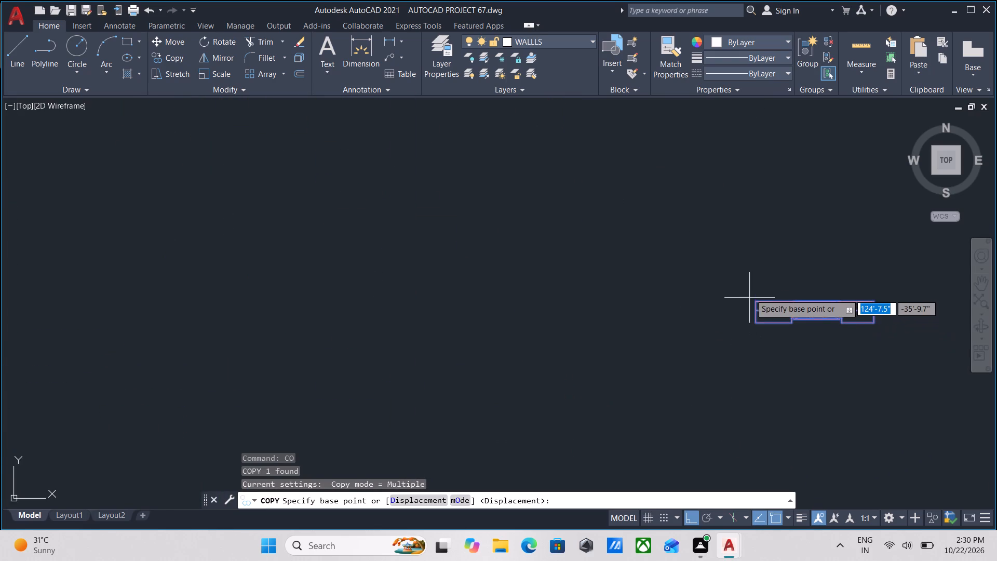
{"action": "left_click", "coordinate": [755, 300]}
{"action": "scroll", "coordinate": [289, 350], "scroll_direction": "down", "scroll_amount": 2}
{"action": "middle_click_drag", "start_coordinate": [289, 350], "coordinate": [578, 329]}
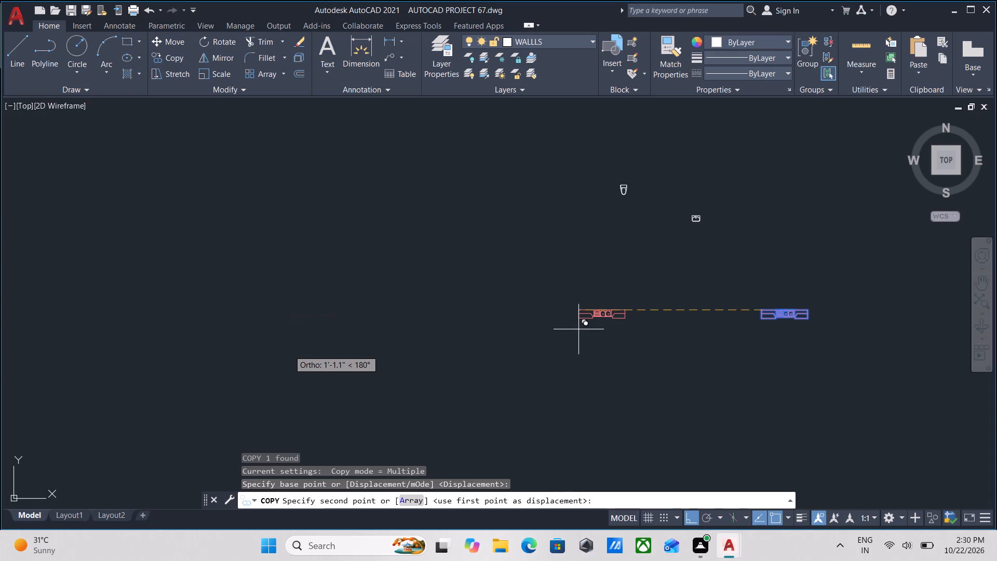
{"action": "key", "text": "F8"}
{"action": "scroll", "coordinate": [466, 397], "scroll_direction": "down", "scroll_amount": 2}
{"action": "middle_click_drag", "start_coordinate": [473, 389], "coordinate": [604, 315]}
{"action": "scroll", "coordinate": [380, 422], "scroll_direction": "down", "scroll_amount": 2}
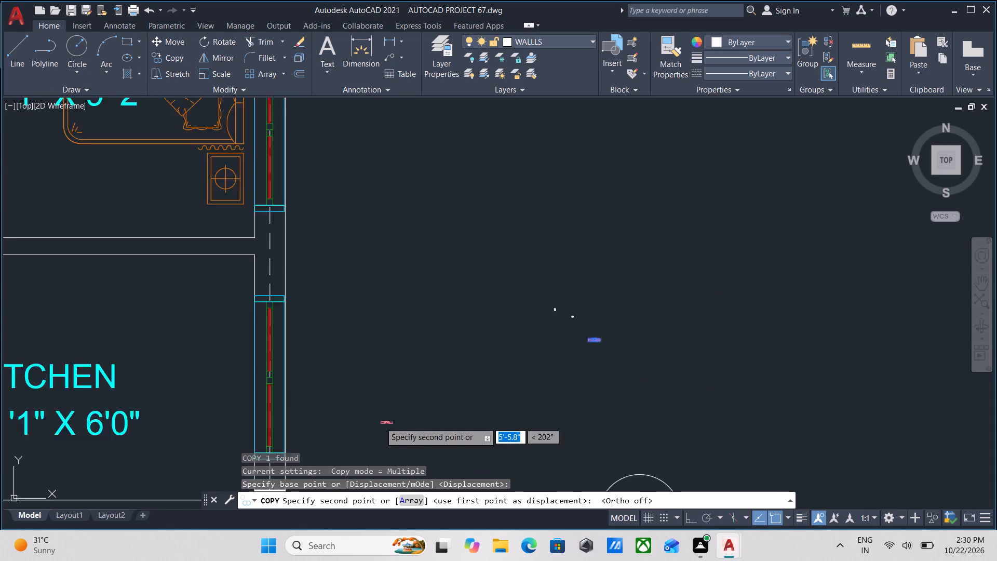
{"action": "middle_click_drag", "start_coordinate": [384, 419], "coordinate": [581, 353]}
{"action": "scroll", "coordinate": [274, 383], "scroll_direction": "up", "scroll_amount": 2}
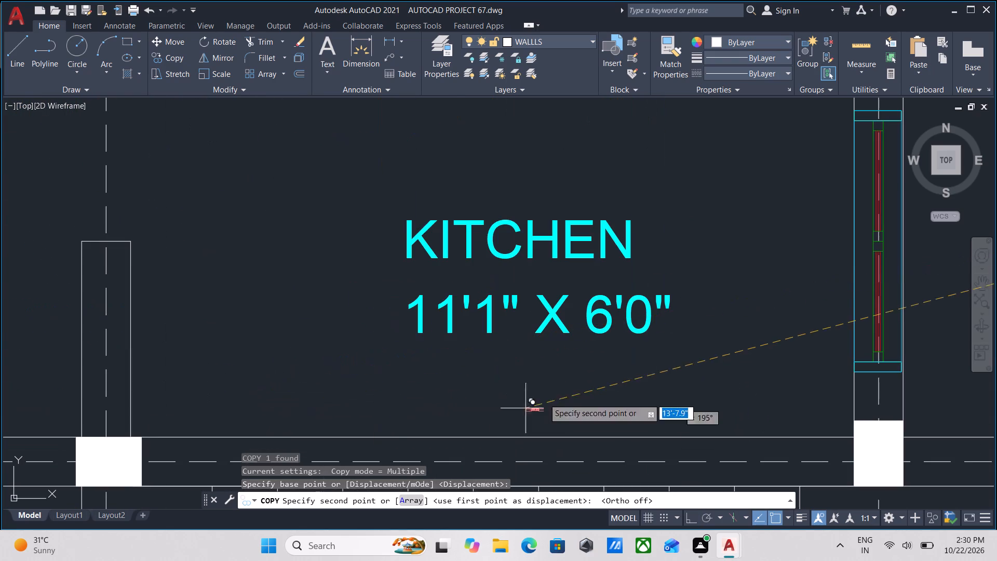
{"action": "scroll", "coordinate": [566, 385], "scroll_direction": "up", "scroll_amount": 1}
{"action": "left_click", "coordinate": [667, 396]}
{"action": "scroll", "coordinate": [710, 400], "scroll_direction": "up", "scroll_amount": 2}
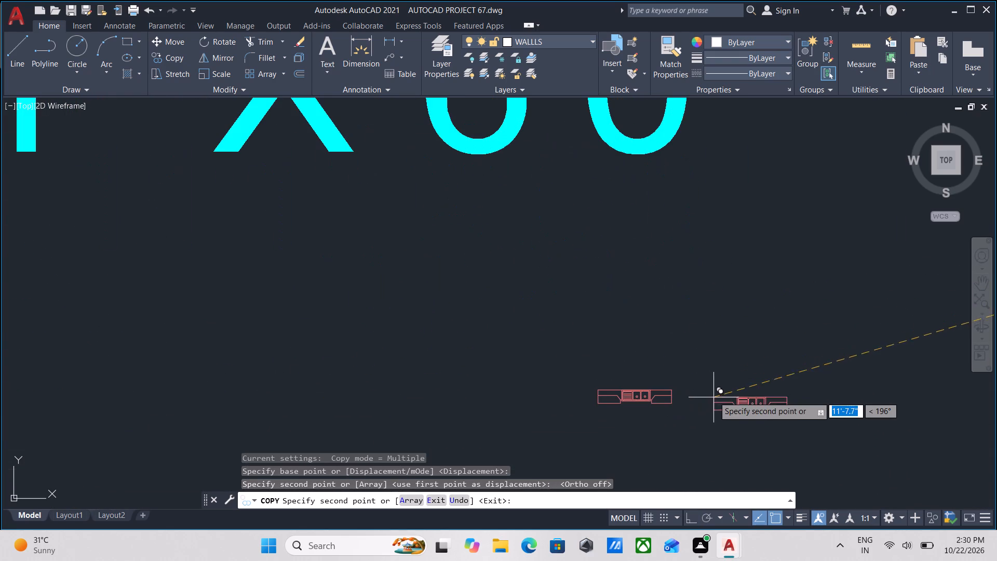
{"action": "key", "text": "Escape"}
Mirror the small double-sink counter in the 11'1" X 6'0" kitchen across its upper edge, with Ortho on, keeping the source object.
{"action": "scroll", "coordinate": [678, 386], "scroll_direction": "up", "scroll_amount": 1}
{"action": "left_click", "coordinate": [678, 377]}
{"action": "left_click", "coordinate": [629, 423]}
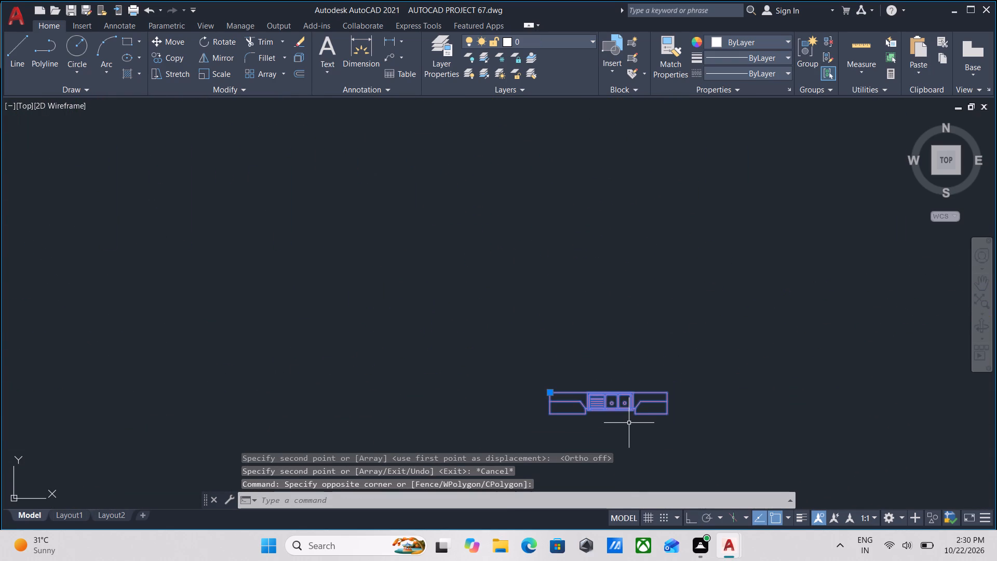
{"action": "type", "text": "MI"}
{"action": "key", "text": "Return"}
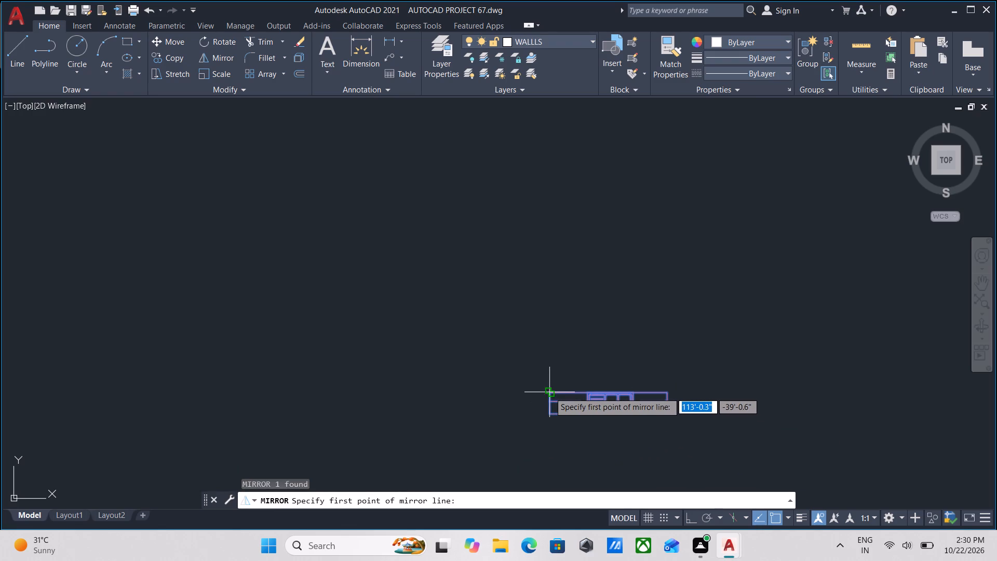
{"action": "scroll", "coordinate": [551, 386], "scroll_direction": "up", "scroll_amount": 3}
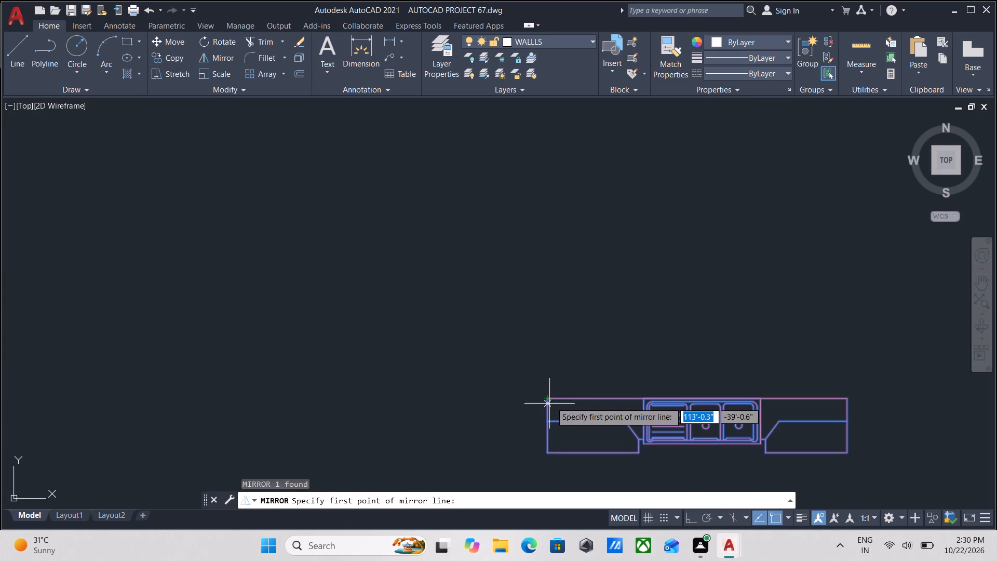
{"action": "left_click", "coordinate": [547, 397]}
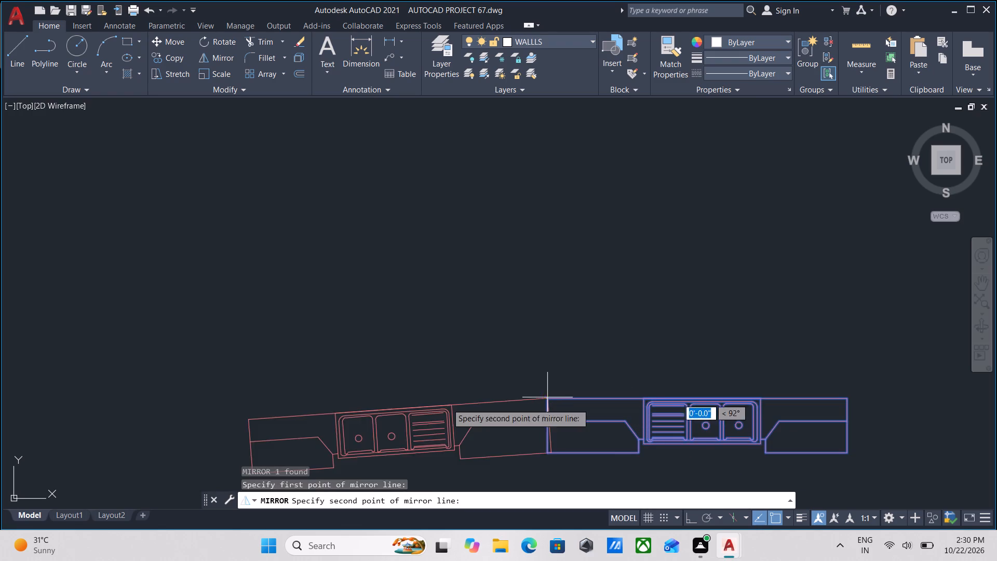
{"action": "key", "text": "F8"}
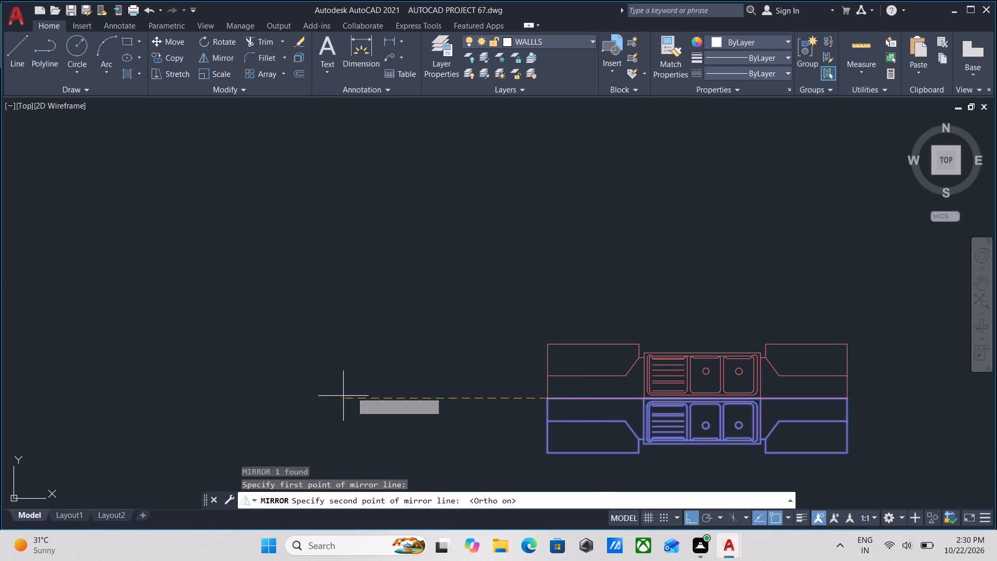
{"action": "left_click", "coordinate": [286, 393]}
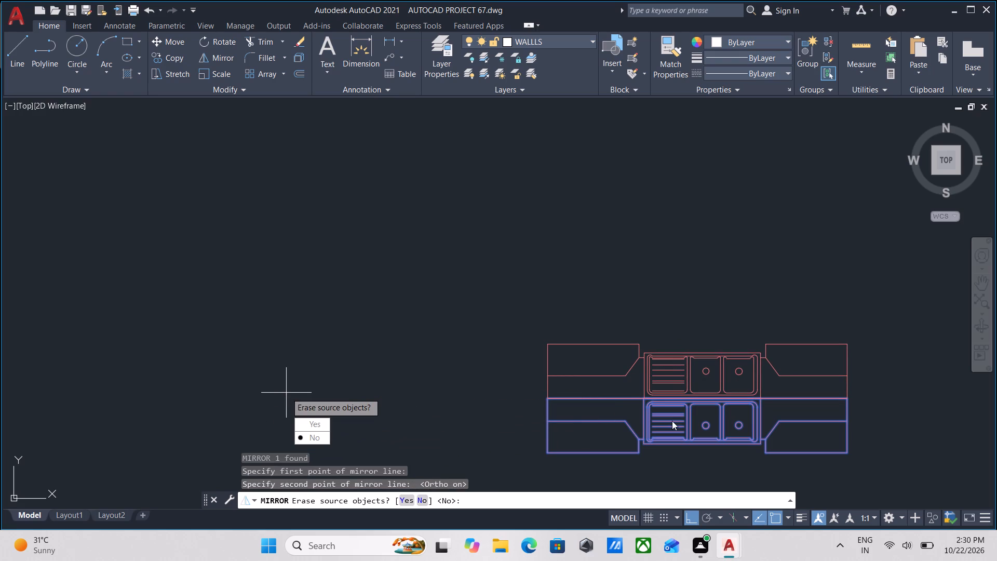
{"action": "left_click_drag", "start_coordinate": [322, 441], "coordinate": [286, 393]}
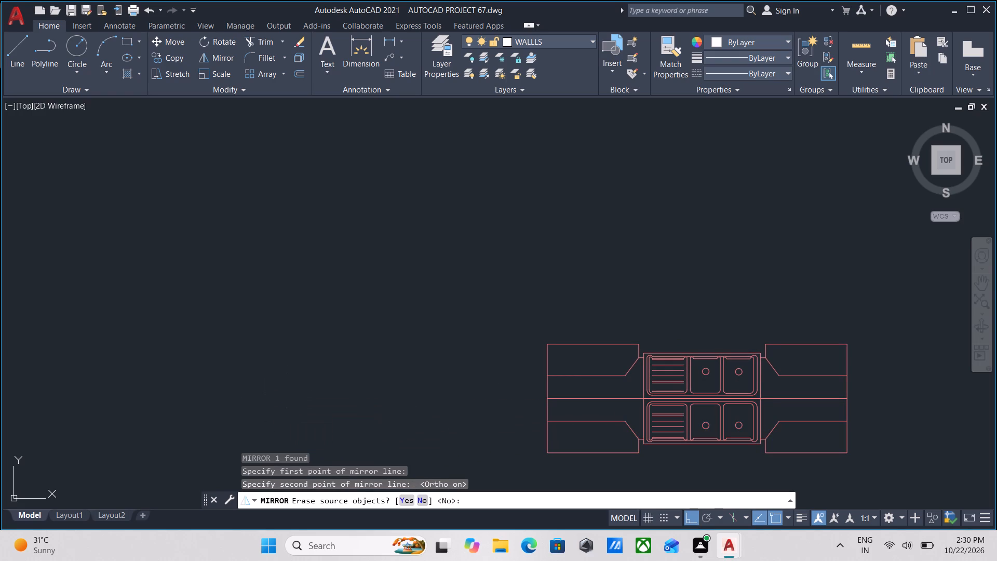
Erase the original lower double-sink counter, leaving only the mirrored one.
{"action": "scroll", "coordinate": [781, 352], "scroll_direction": "down", "scroll_amount": 1}
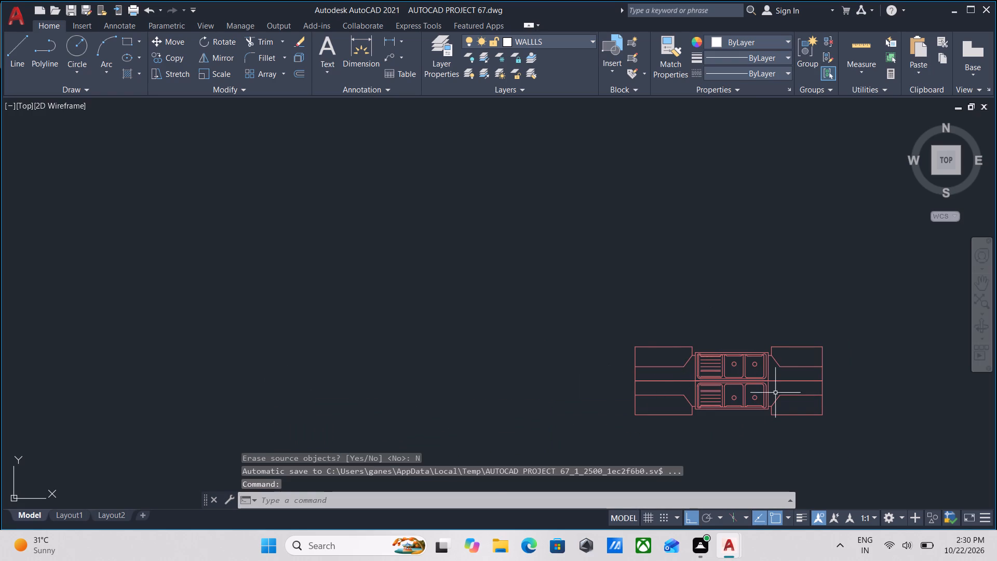
{"action": "left_click", "coordinate": [829, 420]}
{"action": "left_click", "coordinate": [814, 406]}
{"action": "right_click", "coordinate": [814, 406]}
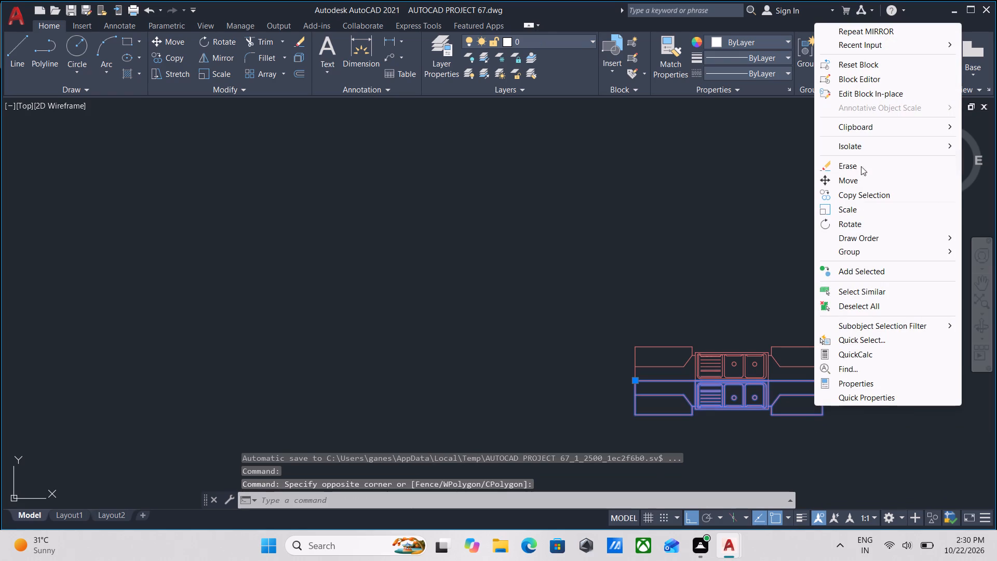
{"action": "left_click", "coordinate": [857, 169]}
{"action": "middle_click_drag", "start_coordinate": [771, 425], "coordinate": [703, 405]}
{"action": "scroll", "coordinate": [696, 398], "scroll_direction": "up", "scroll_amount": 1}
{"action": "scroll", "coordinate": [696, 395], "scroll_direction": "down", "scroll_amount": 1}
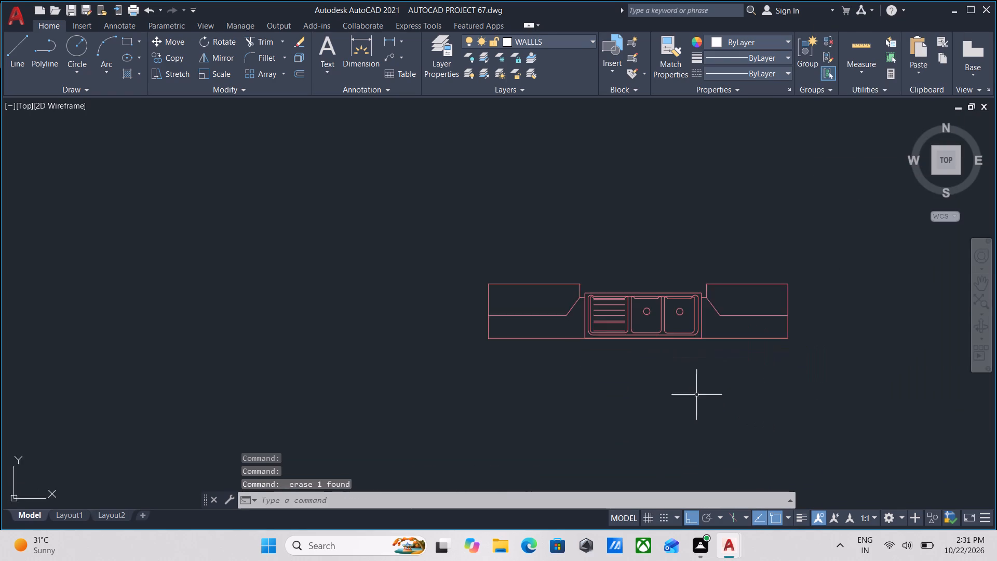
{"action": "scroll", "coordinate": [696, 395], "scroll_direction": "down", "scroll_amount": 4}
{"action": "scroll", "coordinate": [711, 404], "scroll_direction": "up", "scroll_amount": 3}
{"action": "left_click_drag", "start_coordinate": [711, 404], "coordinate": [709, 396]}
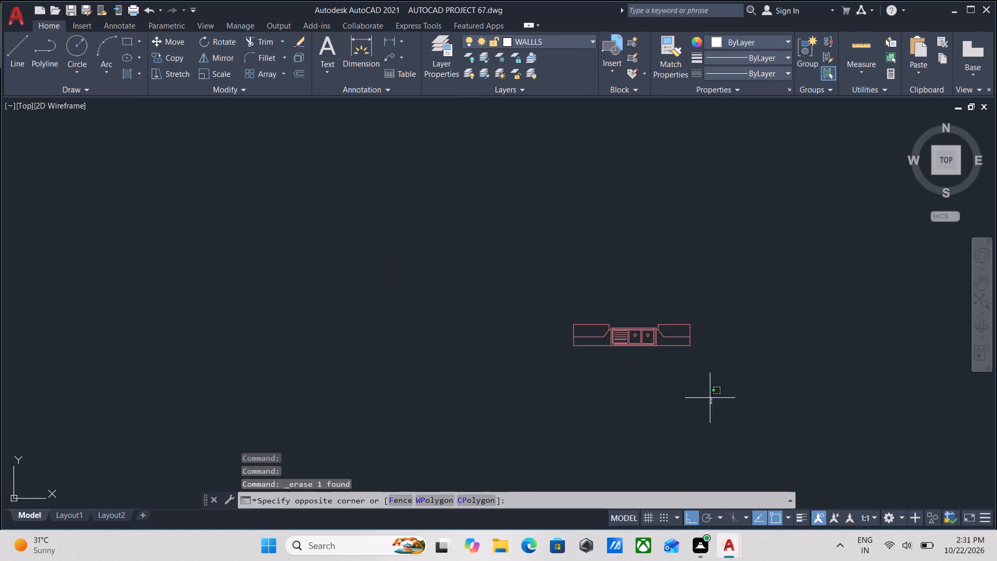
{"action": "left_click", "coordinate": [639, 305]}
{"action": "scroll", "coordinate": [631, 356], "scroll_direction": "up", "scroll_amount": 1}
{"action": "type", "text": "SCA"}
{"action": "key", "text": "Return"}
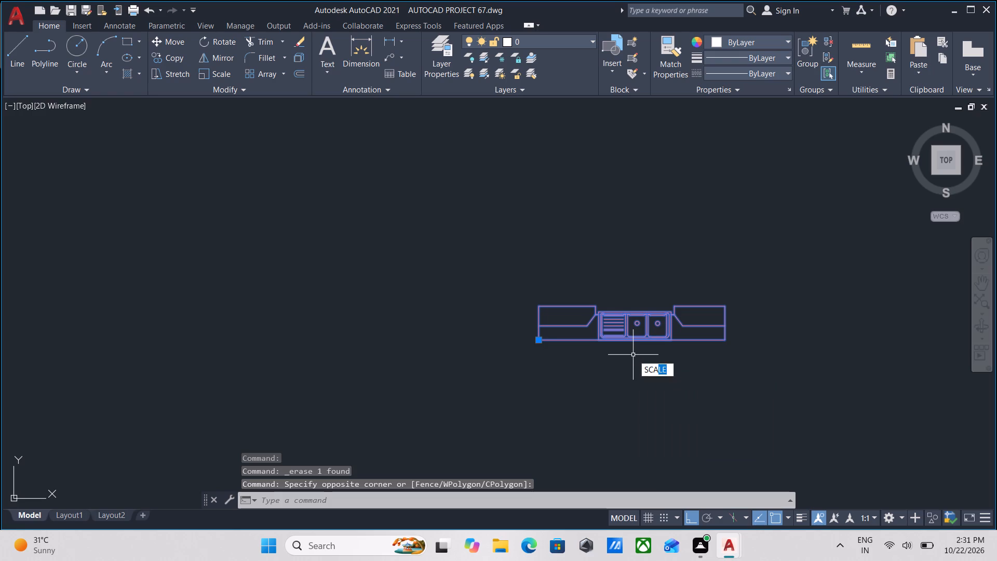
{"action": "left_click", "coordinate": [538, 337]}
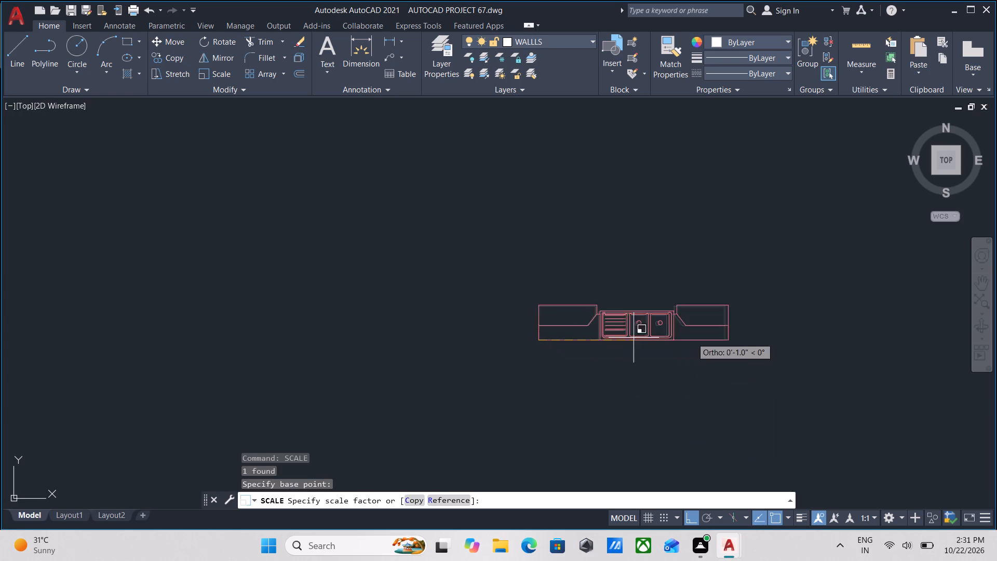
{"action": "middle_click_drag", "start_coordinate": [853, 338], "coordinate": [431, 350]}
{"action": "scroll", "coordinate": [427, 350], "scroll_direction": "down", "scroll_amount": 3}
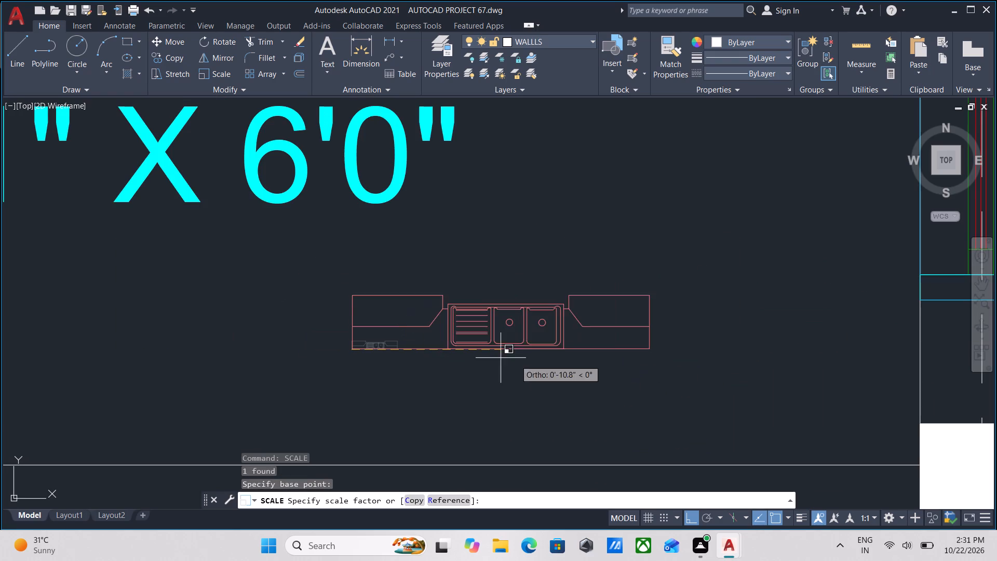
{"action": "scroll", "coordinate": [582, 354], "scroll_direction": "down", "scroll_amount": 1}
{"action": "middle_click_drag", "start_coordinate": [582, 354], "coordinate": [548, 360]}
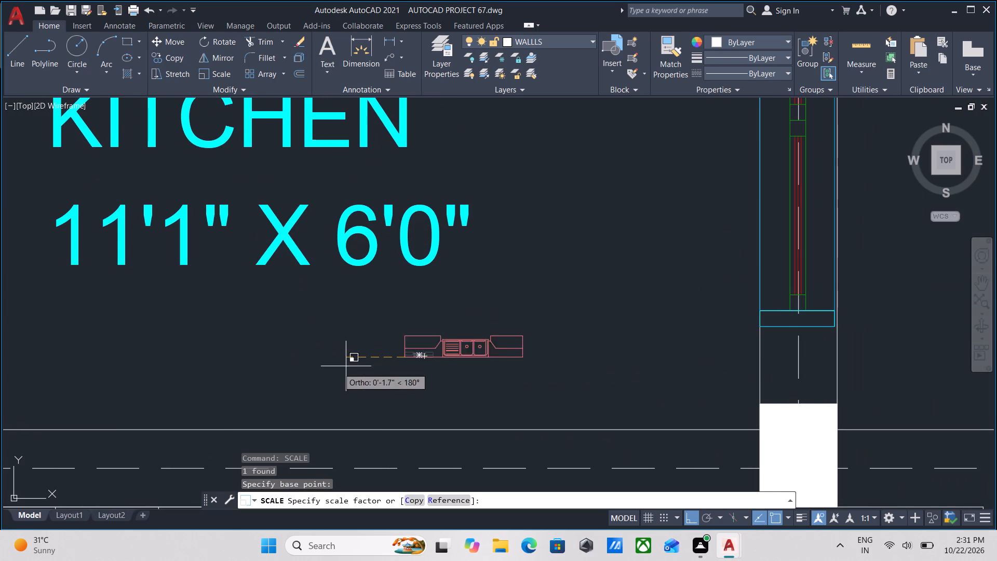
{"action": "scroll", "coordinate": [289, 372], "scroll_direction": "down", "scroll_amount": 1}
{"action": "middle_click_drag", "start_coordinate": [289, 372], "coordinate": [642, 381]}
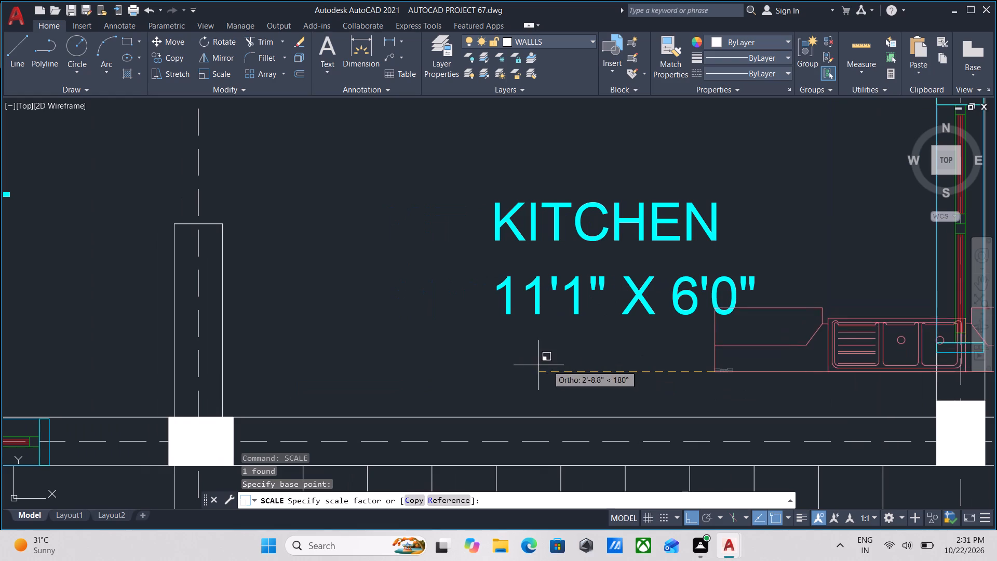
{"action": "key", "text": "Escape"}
Move the mirrored counter by its lower-left corner, with Ortho off, to just inside the southwest corner of the 11'1" X 6'0" kitchen.
{"action": "scroll", "coordinate": [796, 395], "scroll_direction": "up", "scroll_amount": 1}
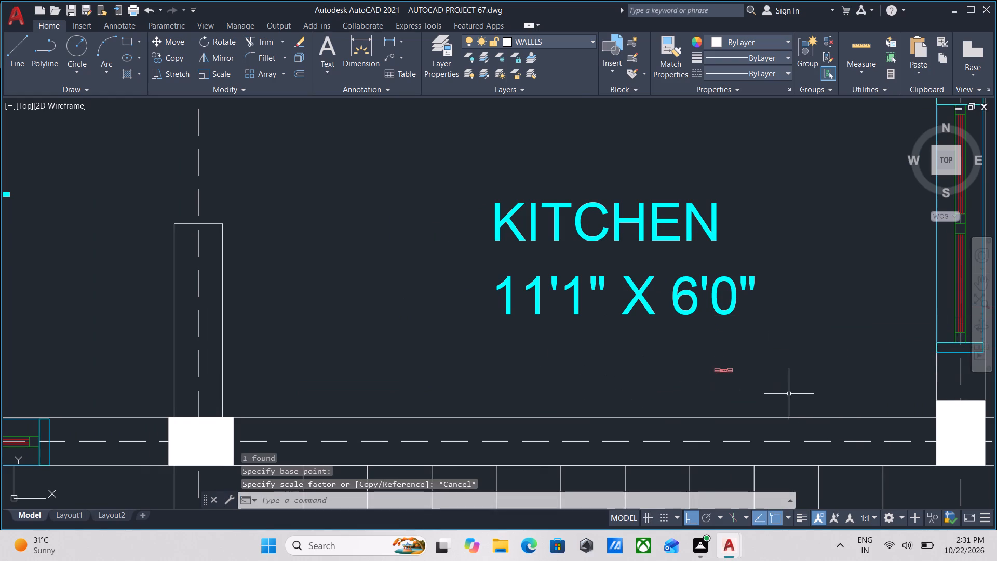
{"action": "scroll", "coordinate": [796, 395], "scroll_direction": "up", "scroll_amount": 1}
{"action": "scroll", "coordinate": [678, 375], "scroll_direction": "up", "scroll_amount": 2}
{"action": "left_click", "coordinate": [608, 353]}
{"action": "left_click", "coordinate": [506, 235]}
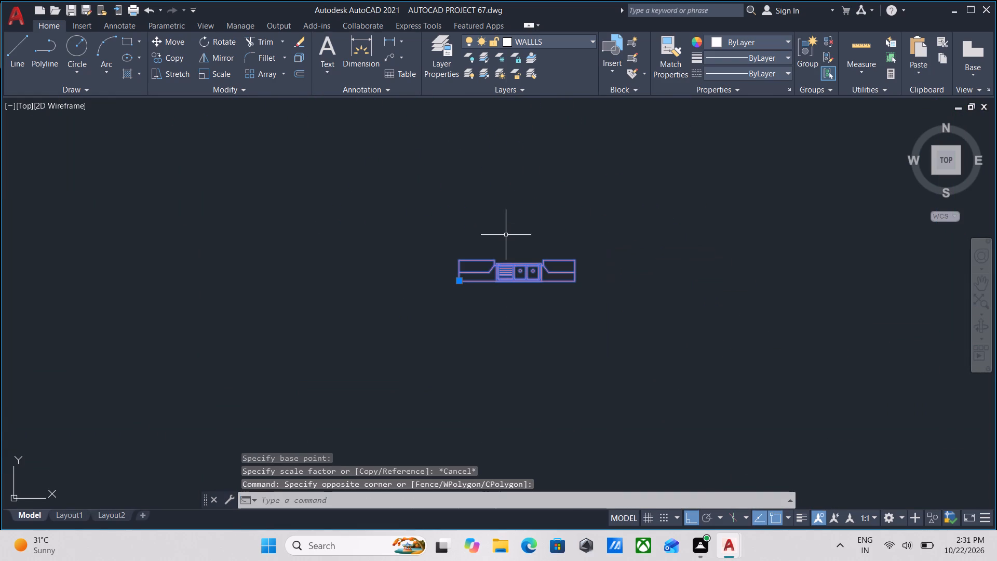
{"action": "key", "text": "m"}
{"action": "key", "text": "Return"}
{"action": "left_click", "coordinate": [455, 283]}
{"action": "middle_click_drag", "start_coordinate": [250, 289], "coordinate": [391, 303]}
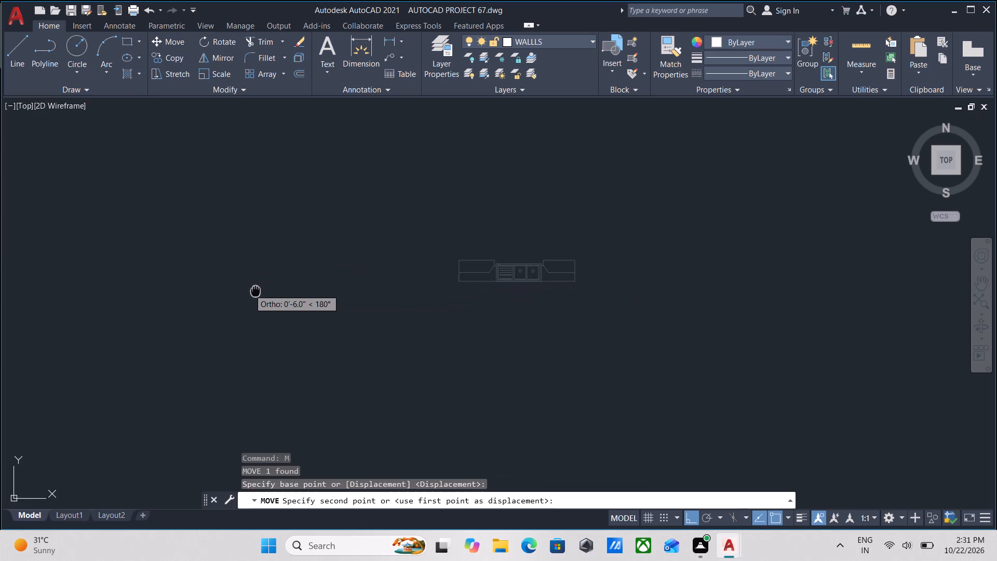
{"action": "middle_click_drag", "start_coordinate": [391, 303], "coordinate": [792, 274]}
{"action": "scroll", "coordinate": [559, 304], "scroll_direction": "down", "scroll_amount": 1}
{"action": "scroll", "coordinate": [296, 364], "scroll_direction": "down", "scroll_amount": 2}
{"action": "middle_click_drag", "start_coordinate": [295, 364], "coordinate": [731, 334]}
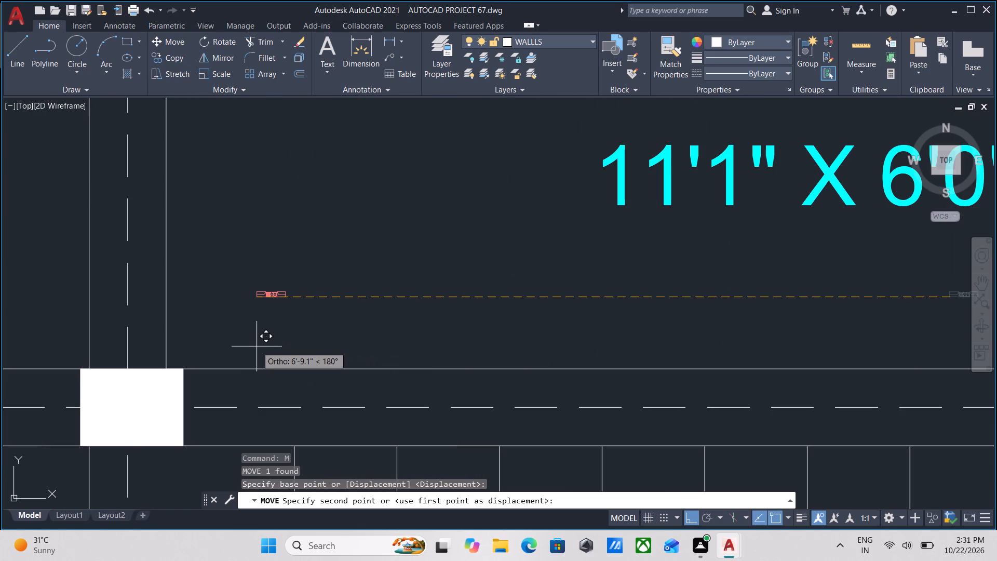
{"action": "key", "text": "F8"}
{"action": "middle_click_drag", "start_coordinate": [261, 344], "coordinate": [654, 363]}
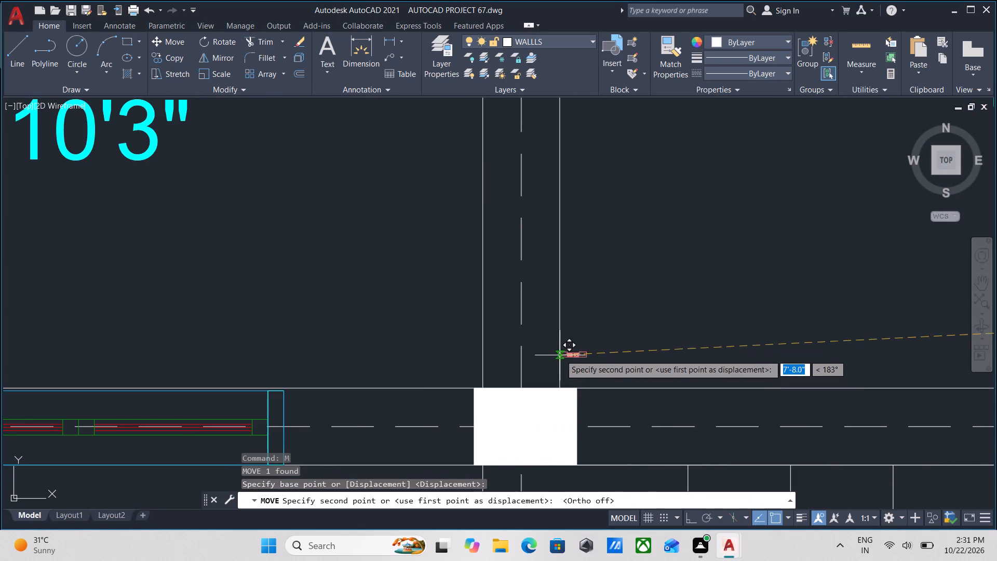
{"action": "scroll", "coordinate": [562, 355], "scroll_direction": "up", "scroll_amount": 1}
{"action": "left_click", "coordinate": [584, 382]}
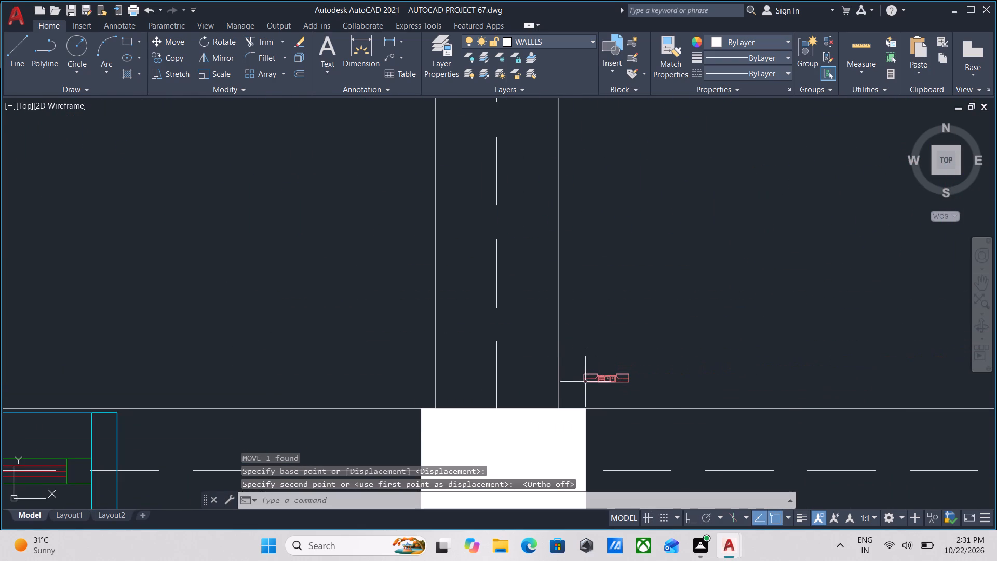
Scale the counter up from its lower-left corner until it spans about two thirds of the kitchen's south wall.
{"action": "scroll", "coordinate": [609, 370], "scroll_direction": "up", "scroll_amount": 2}
{"action": "key", "text": "Escape"}
{"action": "left_click", "coordinate": [609, 411]}
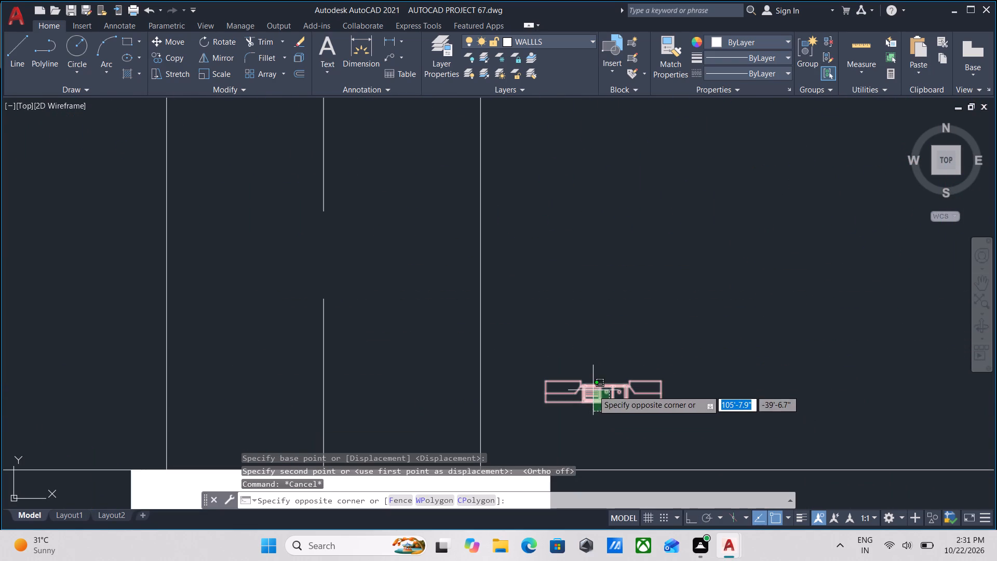
{"action": "left_click", "coordinate": [593, 390]}
{"action": "type", "text": "SCA"}
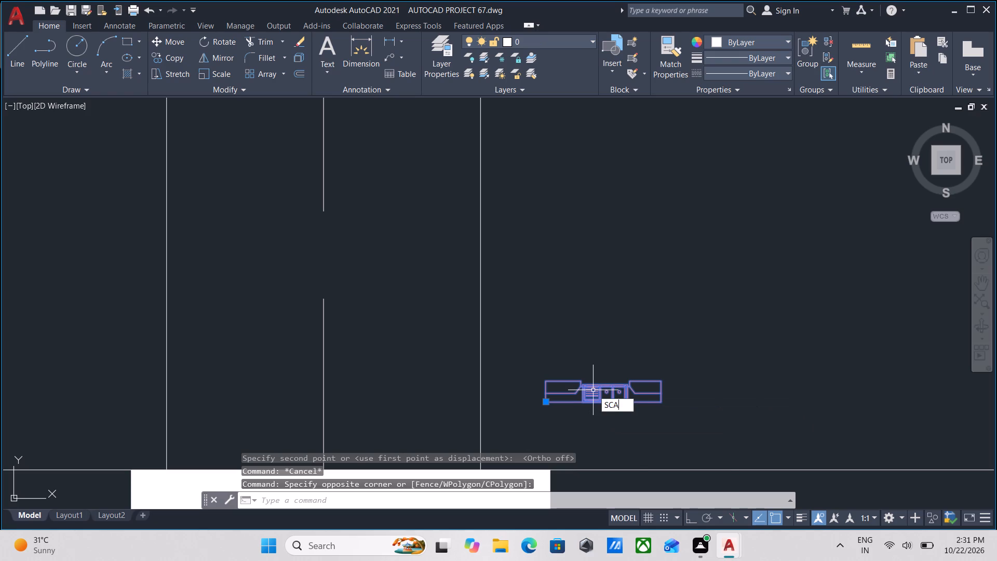
{"action": "key", "text": "Return"}
{"action": "scroll", "coordinate": [575, 424], "scroll_direction": "up", "scroll_amount": 2}
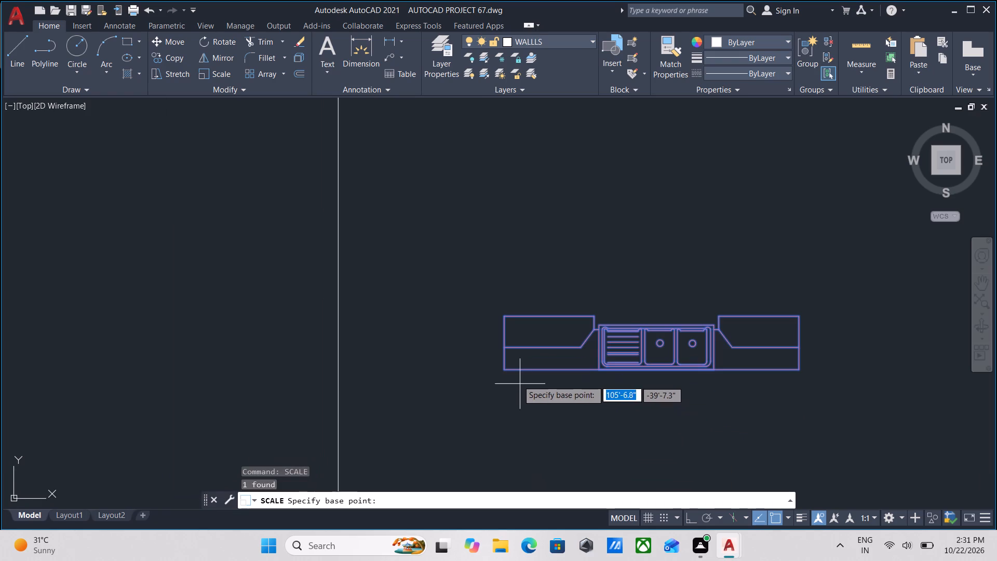
{"action": "left_click", "coordinate": [507, 370]}
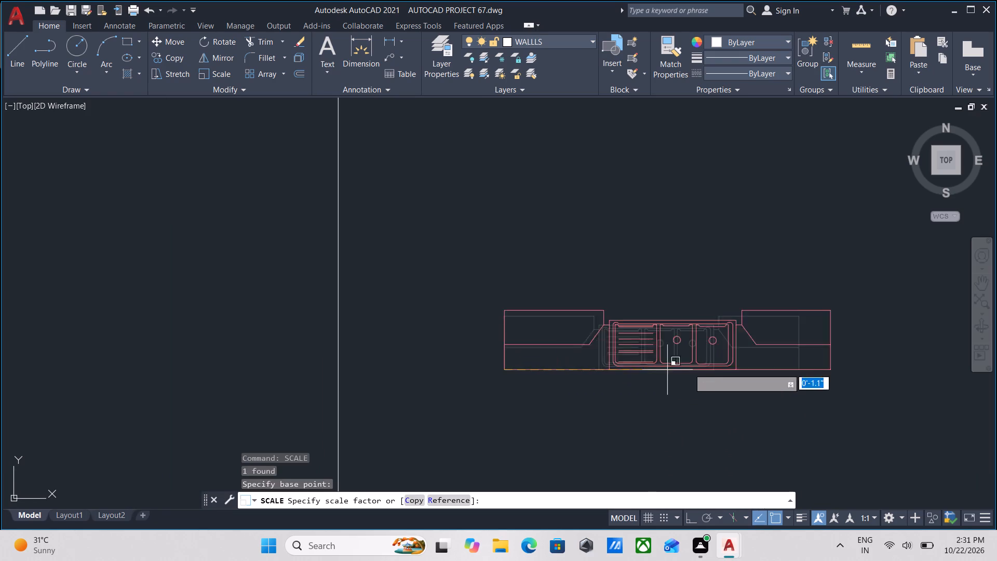
{"action": "scroll", "coordinate": [818, 355], "scroll_direction": "down", "scroll_amount": 1}
{"action": "middle_click_drag", "start_coordinate": [801, 360], "coordinate": [339, 376]}
{"action": "scroll", "coordinate": [719, 364], "scroll_direction": "down", "scroll_amount": 3}
{"action": "middle_click_drag", "start_coordinate": [719, 364], "coordinate": [696, 364]}
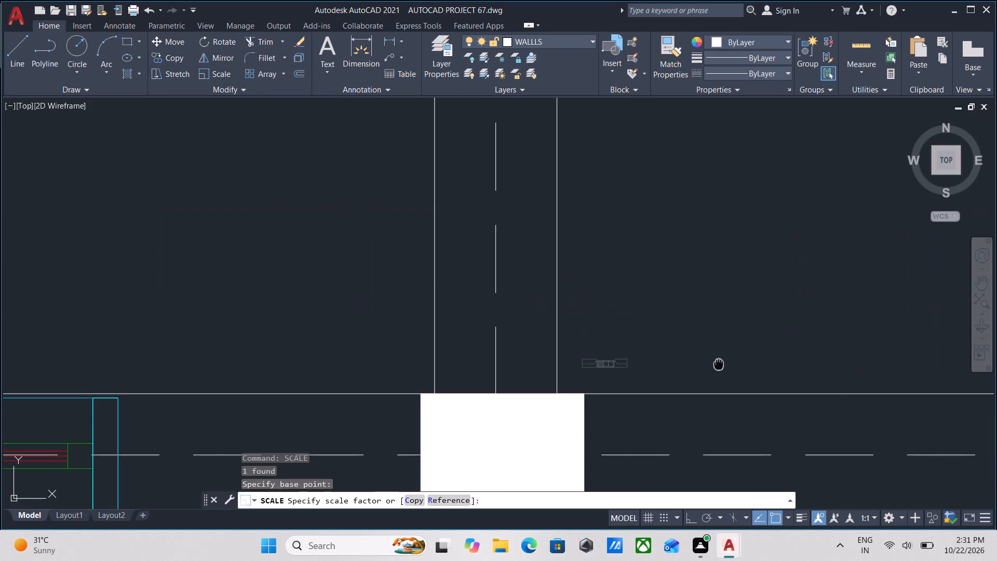
{"action": "middle_click_drag", "start_coordinate": [696, 364], "coordinate": [420, 369]}
{"action": "scroll", "coordinate": [578, 370], "scroll_direction": "down", "scroll_amount": 3}
{"action": "scroll", "coordinate": [643, 370], "scroll_direction": "down", "scroll_amount": 1}
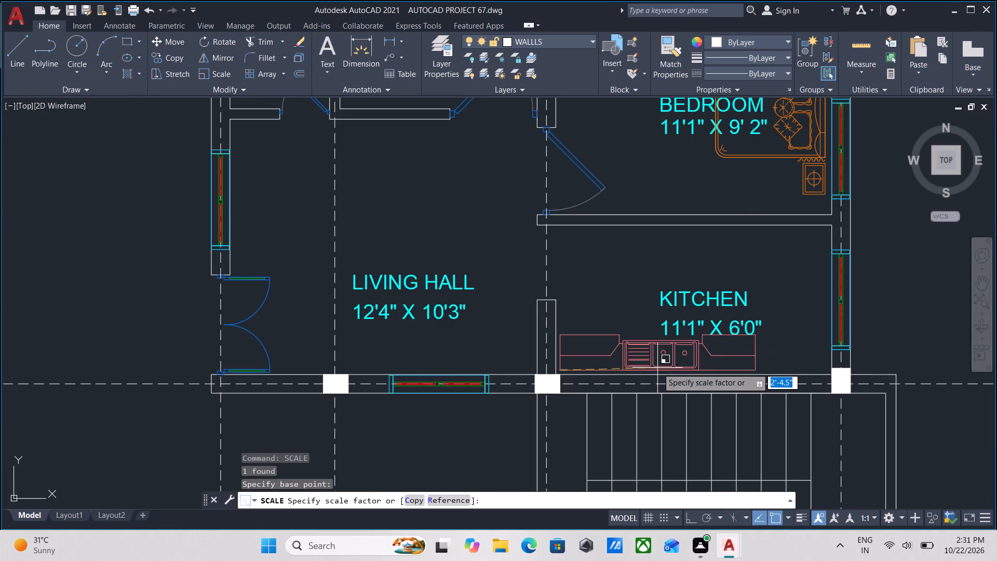
{"action": "scroll", "coordinate": [657, 368], "scroll_direction": "down", "scroll_amount": 1}
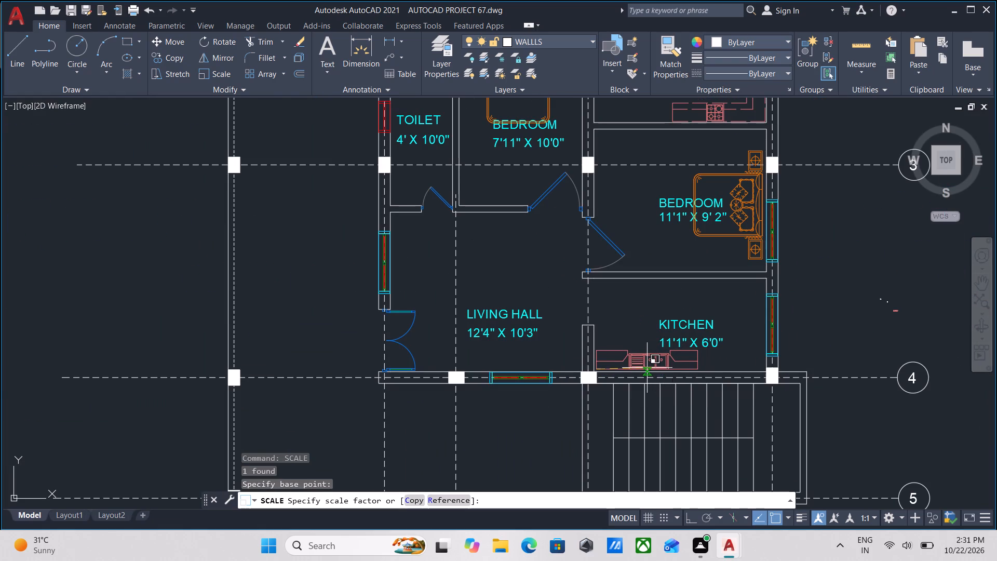
{"action": "left_click", "coordinate": [652, 367]}
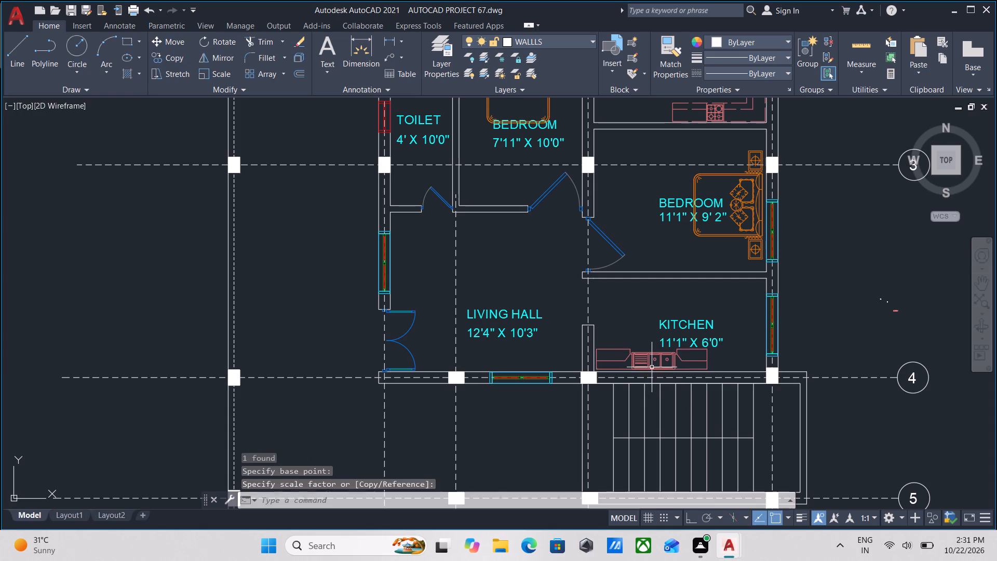
Move the double-sink counter in the 11'1" X 6'0" kitchen down by its bottom edge to close the gap to the south wall.
{"action": "scroll", "coordinate": [679, 368], "scroll_direction": "up", "scroll_amount": 2}
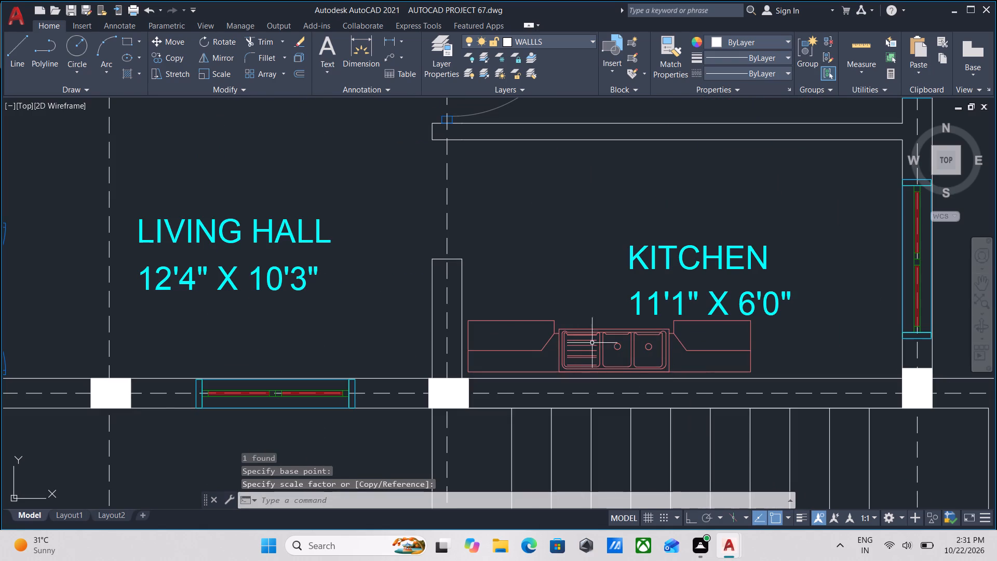
{"action": "scroll", "coordinate": [597, 340], "scroll_direction": "down", "scroll_amount": 1}
{"action": "middle_click_drag", "start_coordinate": [597, 340], "coordinate": [602, 378]}
{"action": "scroll", "coordinate": [602, 380], "scroll_direction": "down", "scroll_amount": 2}
{"action": "scroll", "coordinate": [618, 391], "scroll_direction": "up", "scroll_amount": 1}
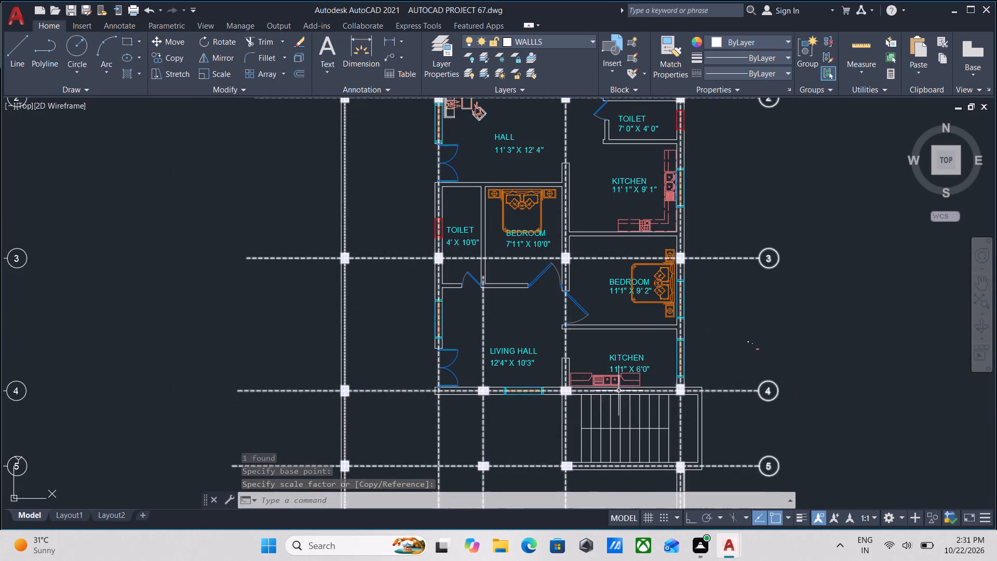
{"action": "scroll", "coordinate": [618, 391], "scroll_direction": "up", "scroll_amount": 1}
{"action": "scroll", "coordinate": [671, 381], "scroll_direction": "up", "scroll_amount": 2}
{"action": "left_click", "coordinate": [692, 359]}
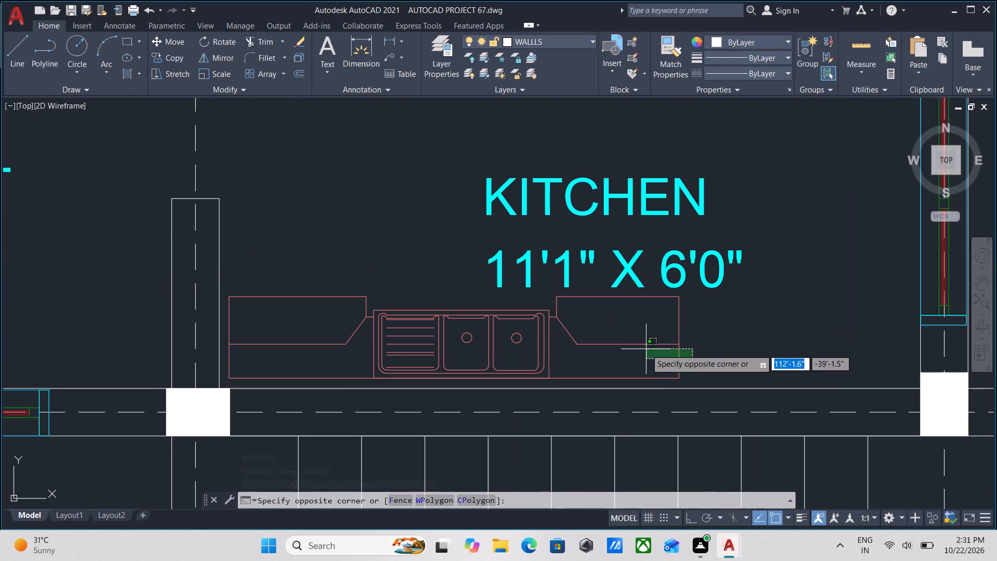
{"action": "left_click", "coordinate": [646, 349]}
{"action": "middle_click_drag", "start_coordinate": [515, 361], "coordinate": [589, 356]}
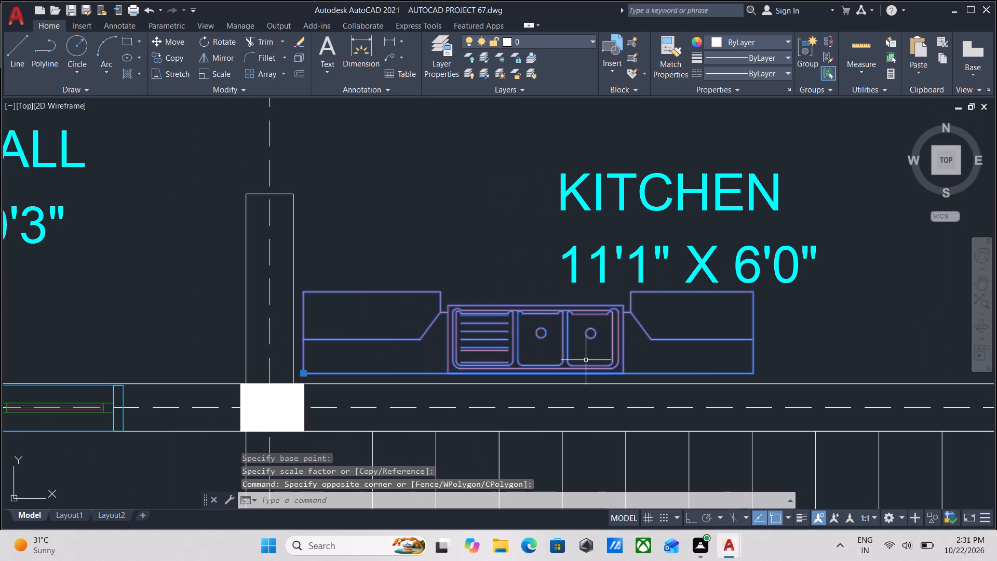
{"action": "key", "text": "m"}
{"action": "key", "text": "Return"}
{"action": "scroll", "coordinate": [537, 389], "scroll_direction": "up", "scroll_amount": 2}
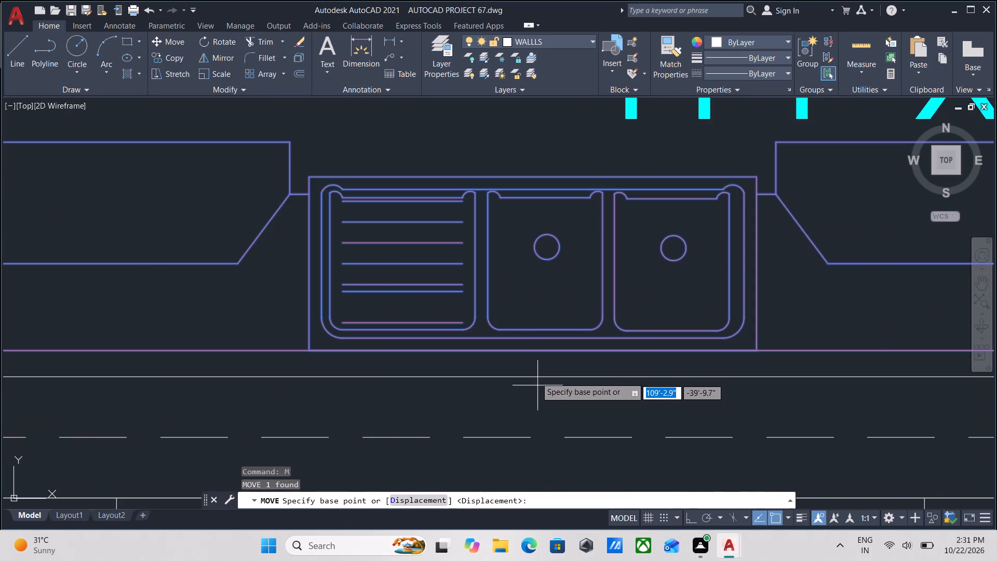
{"action": "left_click", "coordinate": [537, 351]}
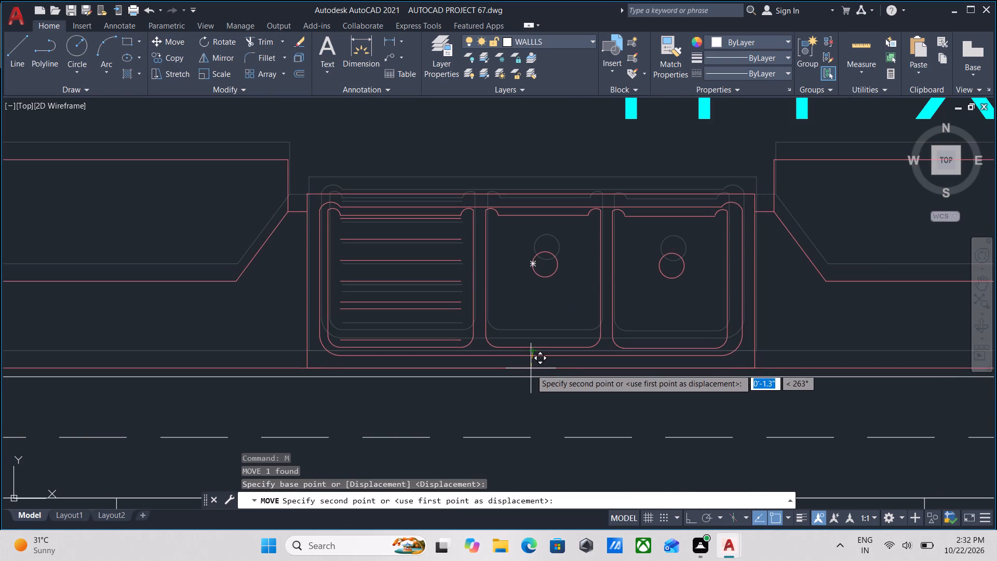
{"action": "left_click", "coordinate": [530, 370]}
Copy the patterned-rug seating set from the furniture blocks above the plan into the 12'4" X 10'3" living hall, near the double entrance door.
{"action": "scroll", "coordinate": [538, 367], "scroll_direction": "down", "scroll_amount": 4}
{"action": "middle_click_drag", "start_coordinate": [574, 375], "coordinate": [591, 396]}
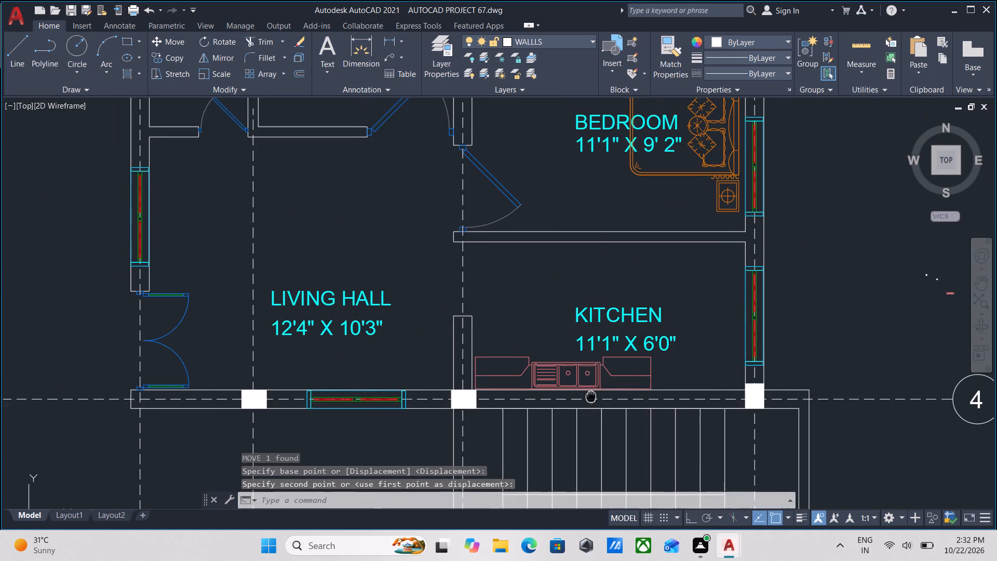
{"action": "scroll", "coordinate": [505, 385], "scroll_direction": "down", "scroll_amount": 2}
{"action": "middle_click_drag", "start_coordinate": [504, 385], "coordinate": [585, 392]}
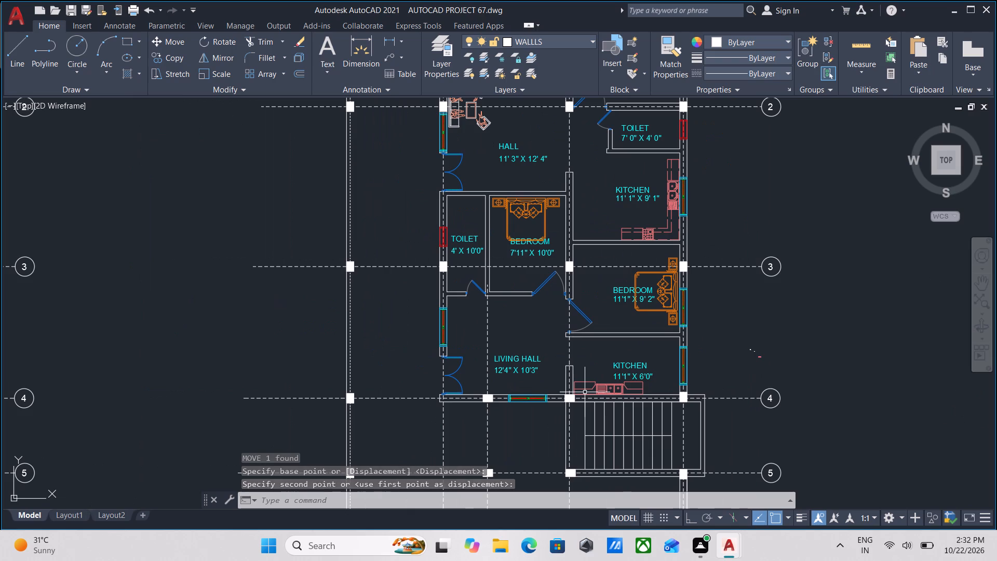
{"action": "middle_click_drag", "start_coordinate": [496, 295], "coordinate": [527, 356]}
{"action": "middle_click_drag", "start_coordinate": [539, 323], "coordinate": [546, 365]}
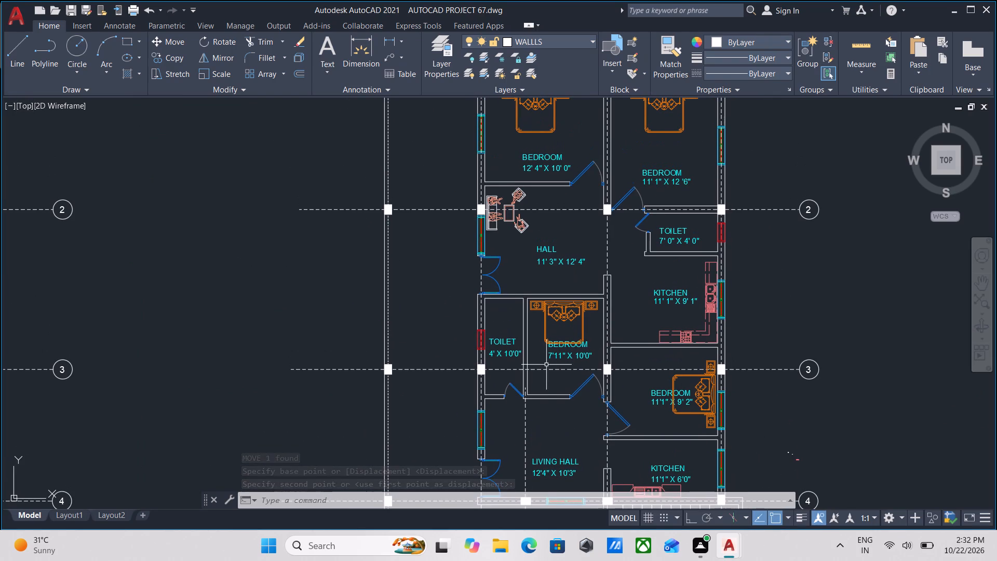
{"action": "middle_click_drag", "start_coordinate": [556, 395], "coordinate": [580, 502]}
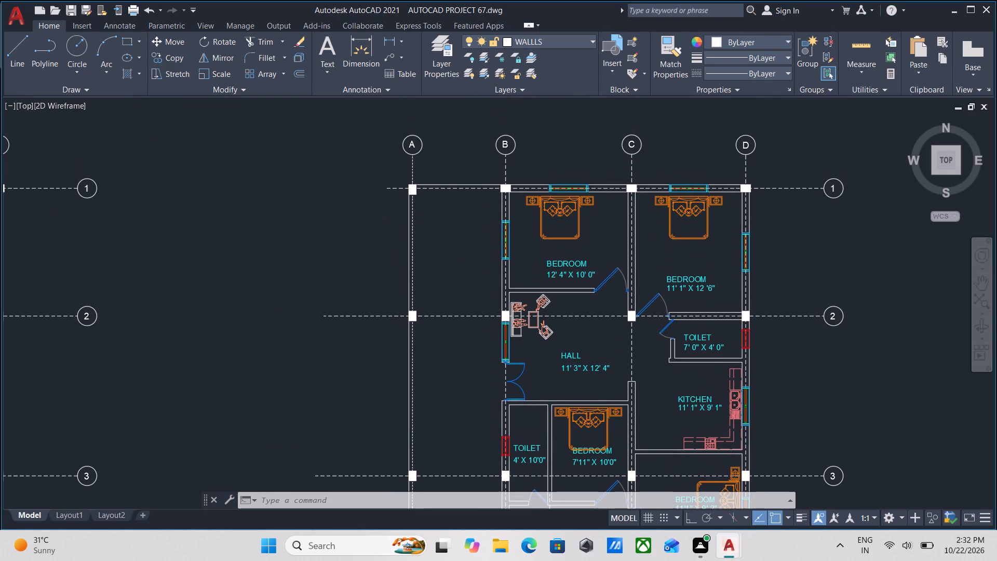
{"action": "middle_click_drag", "start_coordinate": [580, 502], "coordinate": [568, 320]}
{"action": "middle_click_drag", "start_coordinate": [569, 311], "coordinate": [571, 444]}
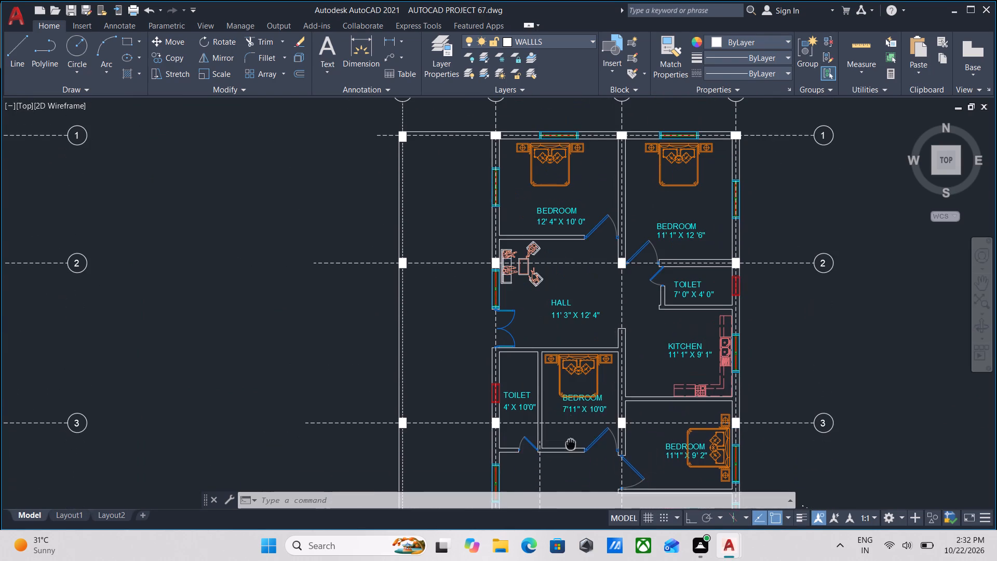
{"action": "scroll", "coordinate": [581, 344], "scroll_direction": "down", "scroll_amount": 1}
{"action": "middle_click_drag", "start_coordinate": [581, 344], "coordinate": [555, 457]}
{"action": "scroll", "coordinate": [603, 228], "scroll_direction": "up", "scroll_amount": 3}
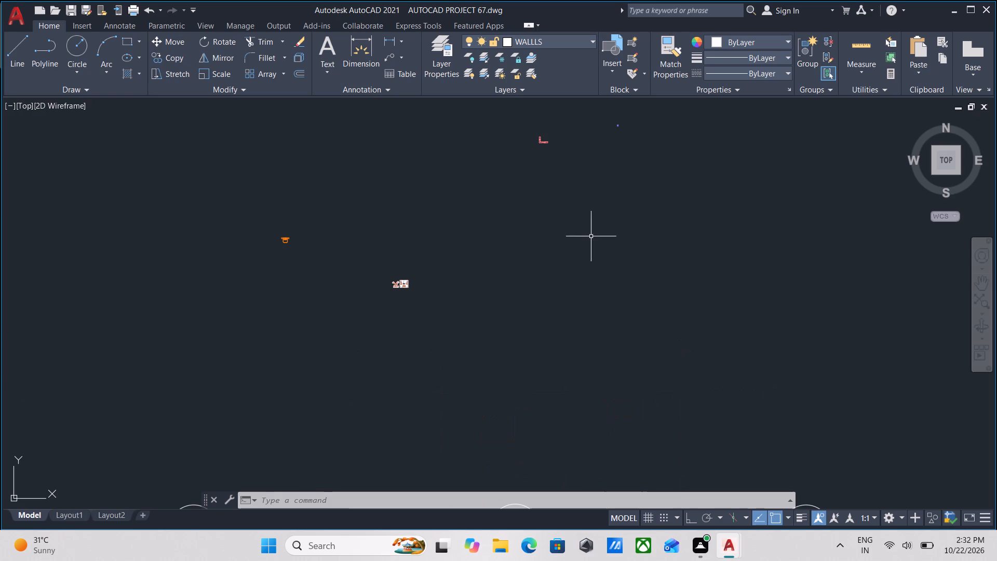
{"action": "scroll", "coordinate": [511, 279], "scroll_direction": "up", "scroll_amount": 2}
{"action": "middle_click_drag", "start_coordinate": [373, 309], "coordinate": [618, 333]}
{"action": "scroll", "coordinate": [461, 331], "scroll_direction": "up", "scroll_amount": 3}
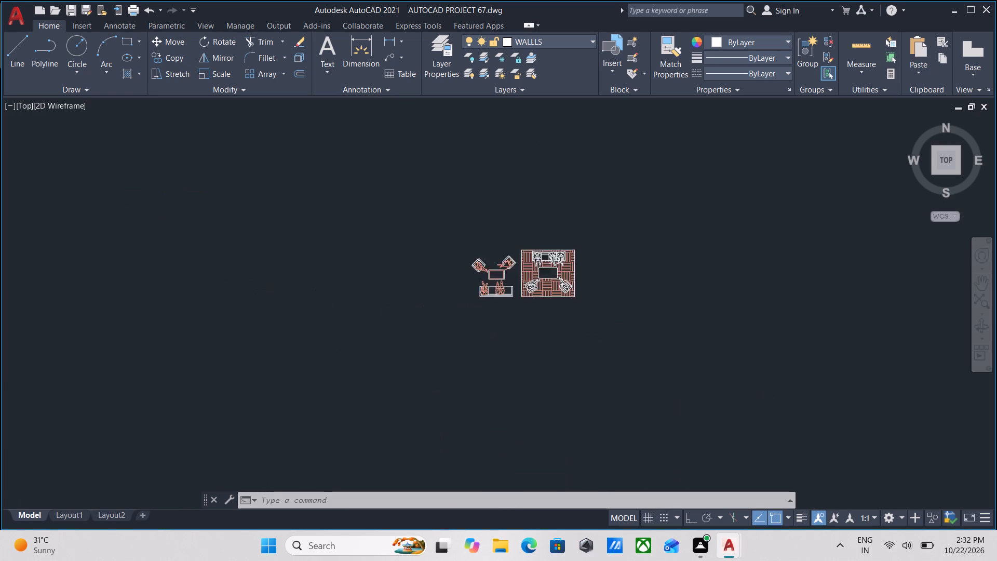
{"action": "left_click", "coordinate": [632, 319]}
{"action": "left_click", "coordinate": [584, 236]}
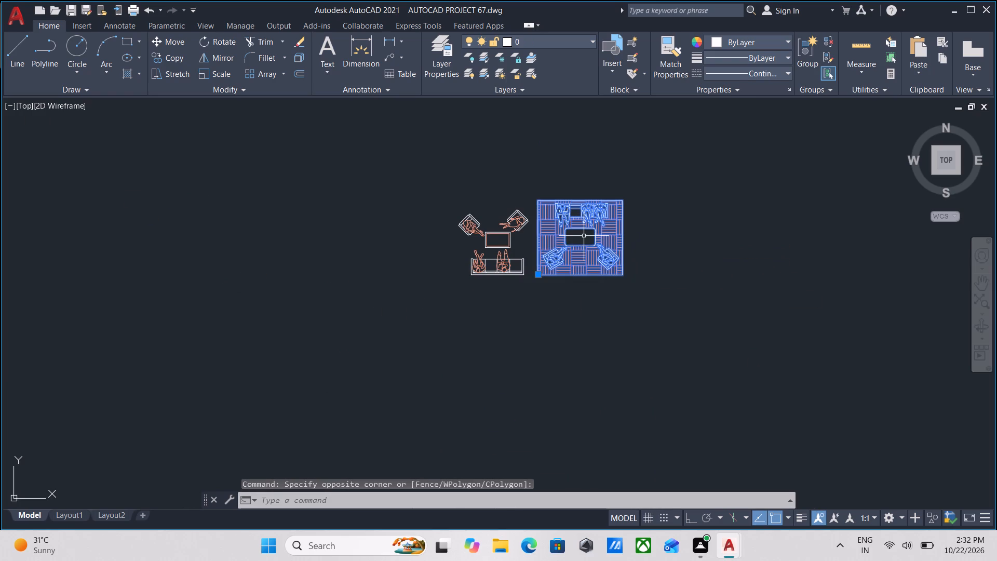
{"action": "type", "text": "CO"}
{"action": "key", "text": "Return"}
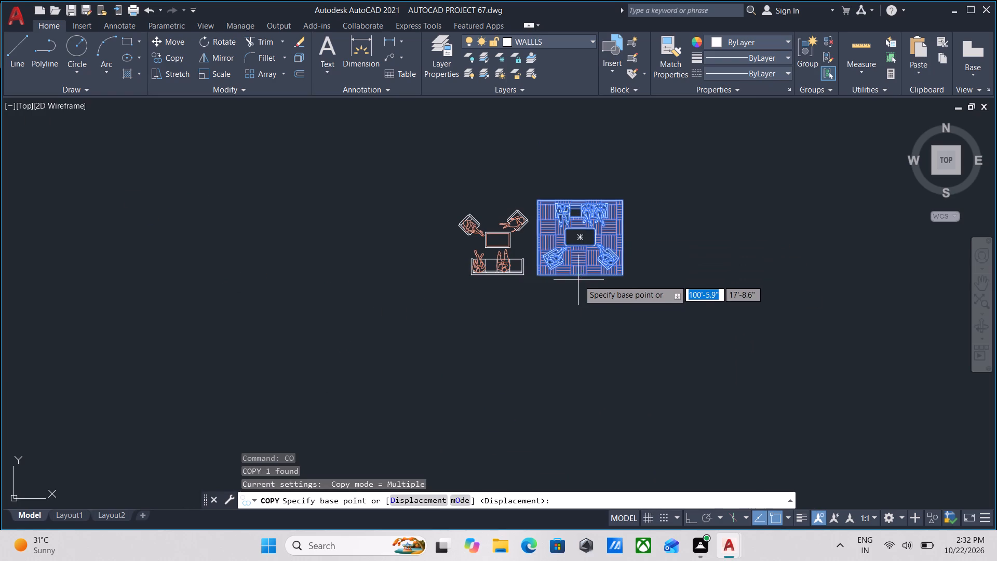
{"action": "left_click", "coordinate": [579, 278]}
{"action": "middle_click_drag", "start_coordinate": [562, 440], "coordinate": [545, 343]}
{"action": "scroll", "coordinate": [561, 423], "scroll_direction": "down", "scroll_amount": 1}
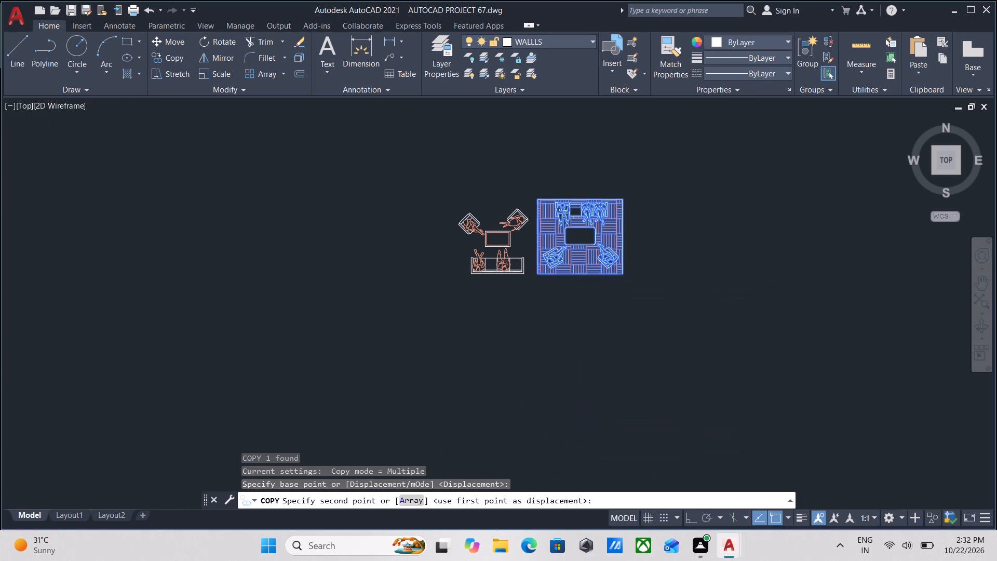
{"action": "middle_click_drag", "start_coordinate": [545, 343], "coordinate": [518, 268]}
{"action": "scroll", "coordinate": [510, 233], "scroll_direction": "down", "scroll_amount": 4}
{"action": "middle_click_drag", "start_coordinate": [474, 337], "coordinate": [496, 189]}
{"action": "scroll", "coordinate": [500, 196], "scroll_direction": "down", "scroll_amount": 7}
{"action": "middle_click_drag", "start_coordinate": [516, 301], "coordinate": [519, 284]}
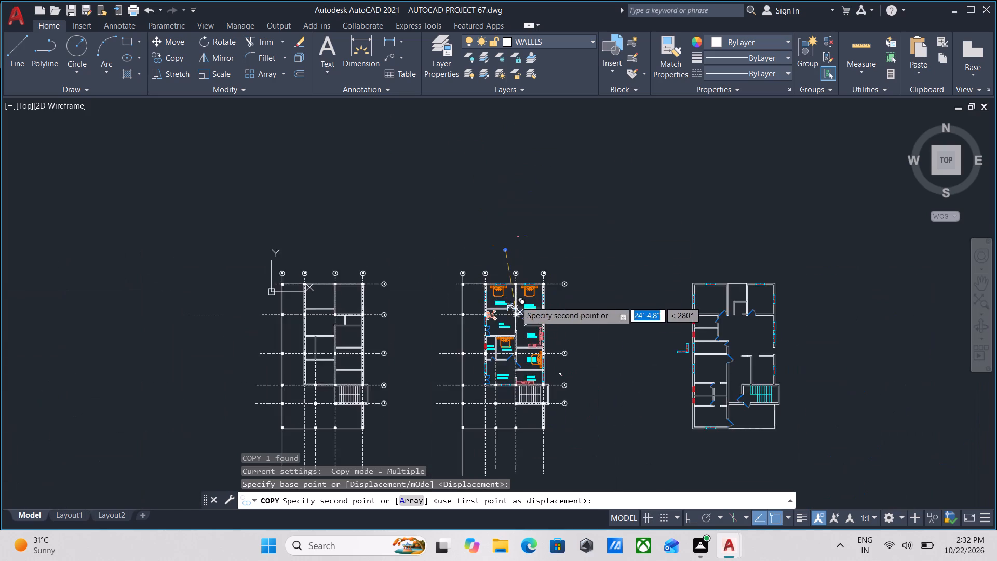
{"action": "middle_click_drag", "start_coordinate": [519, 284], "coordinate": [522, 270]}
{"action": "scroll", "coordinate": [507, 303], "scroll_direction": "up", "scroll_amount": 6}
{"action": "scroll", "coordinate": [509, 344], "scroll_direction": "down", "scroll_amount": 1}
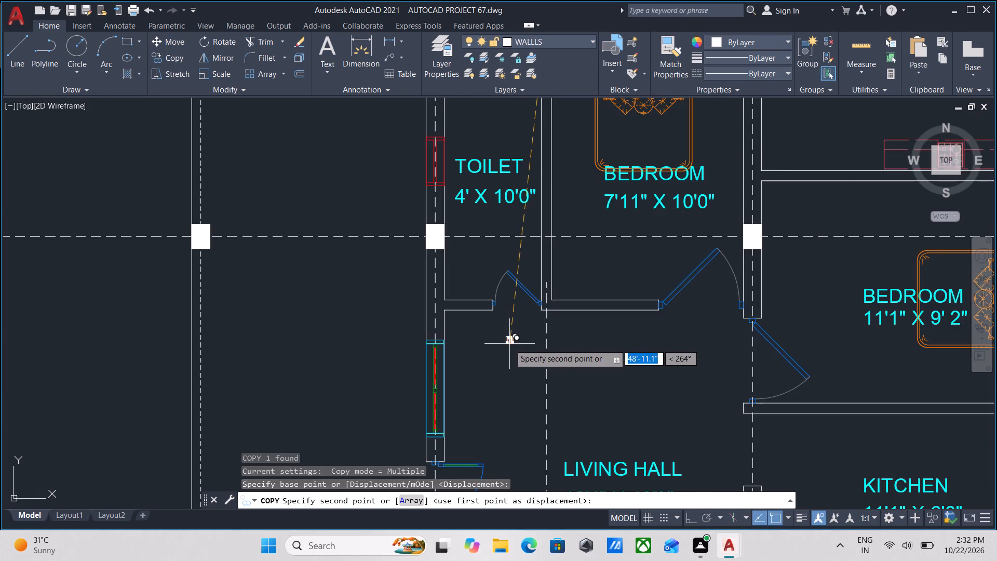
{"action": "middle_click_drag", "start_coordinate": [509, 350], "coordinate": [520, 296]}
{"action": "scroll", "coordinate": [544, 373], "scroll_direction": "up", "scroll_amount": 2}
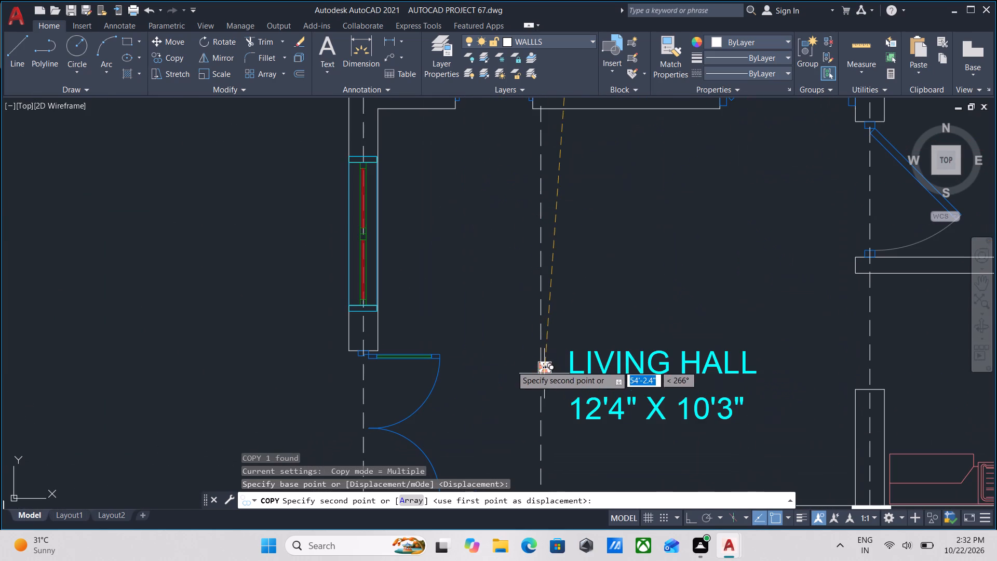
{"action": "left_click", "coordinate": [498, 377]}
{"action": "scroll", "coordinate": [506, 383], "scroll_direction": "up", "scroll_amount": 3}
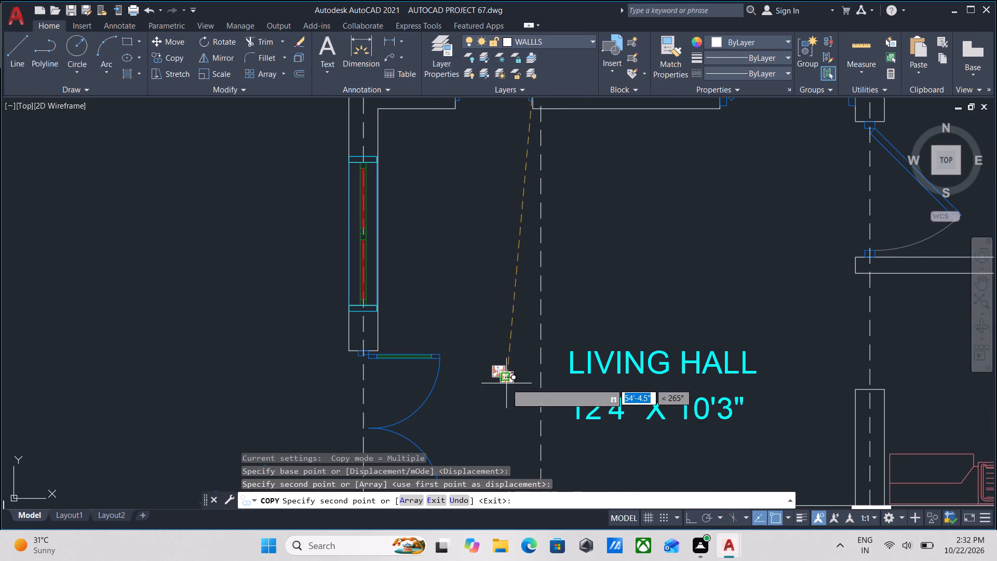
{"action": "key", "text": "Escape"}
Rotate the copied rug seating set 90° counterclockwise about its upper-right corner, with Ortho on, so its sofa faces east.
{"action": "scroll", "coordinate": [521, 373], "scroll_direction": "up", "scroll_amount": 1}
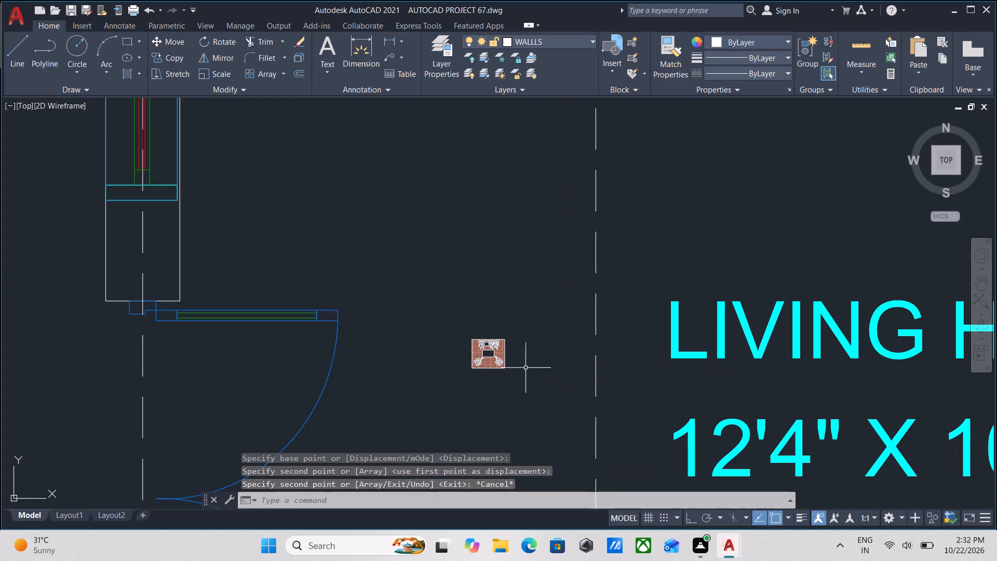
{"action": "left_click_drag", "start_coordinate": [523, 381], "coordinate": [519, 373]}
{"action": "left_click", "coordinate": [474, 329]}
{"action": "type", "text": "RO"}
{"action": "key", "text": "Return"}
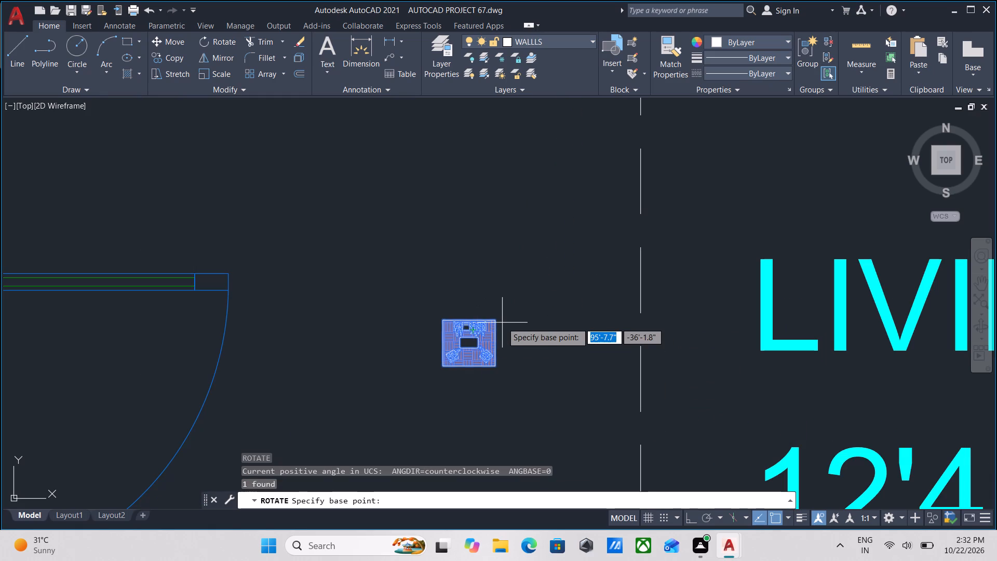
{"action": "left_click", "coordinate": [496, 319]}
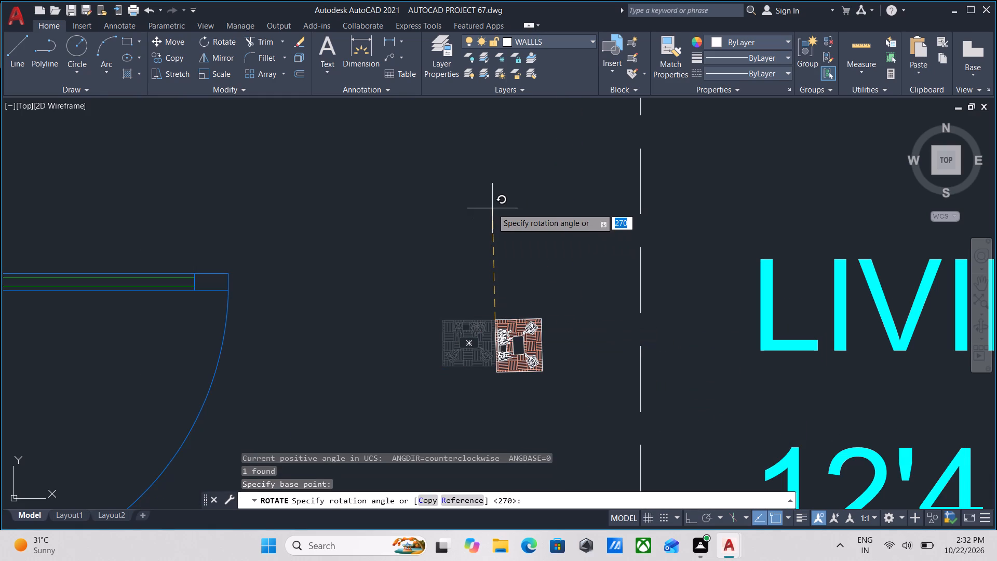
{"action": "key", "text": "F8"}
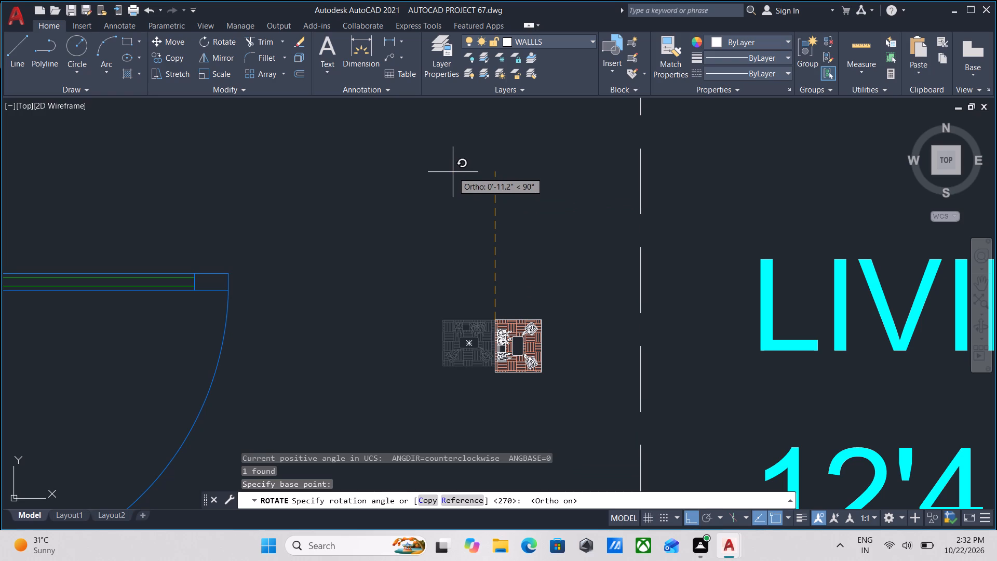
{"action": "left_click", "coordinate": [482, 222]}
Move the rotated seating set by its top edge near the upper-left corner, with Ortho off, to the floor beside the living hall's west window.
{"action": "scroll", "coordinate": [538, 404], "scroll_direction": "up", "scroll_amount": 1}
{"action": "left_click_drag", "start_coordinate": [546, 389], "coordinate": [544, 386]}
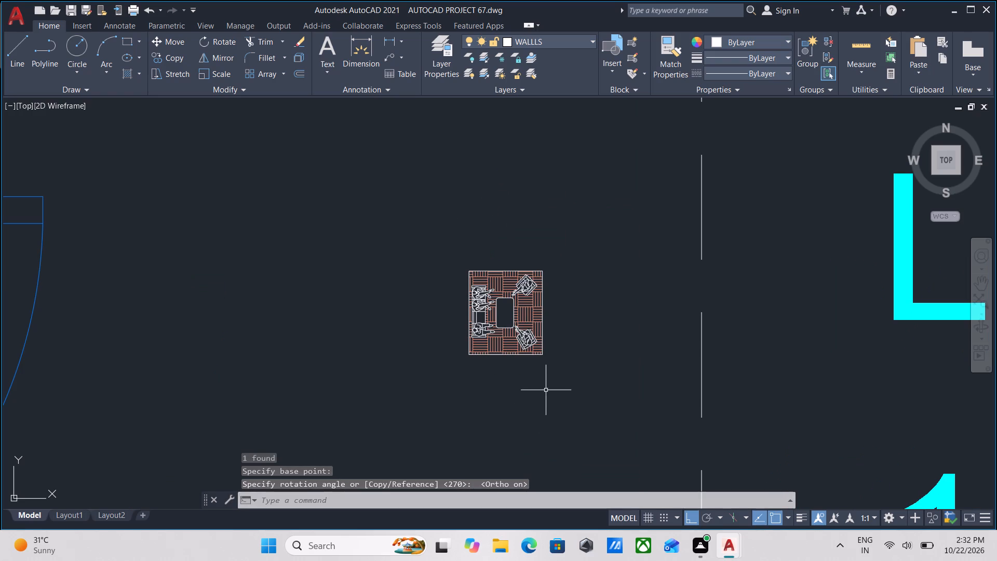
{"action": "left_click_drag", "start_coordinate": [544, 386], "coordinate": [542, 380]}
{"action": "left_click", "coordinate": [511, 330]}
{"action": "key", "text": "m"}
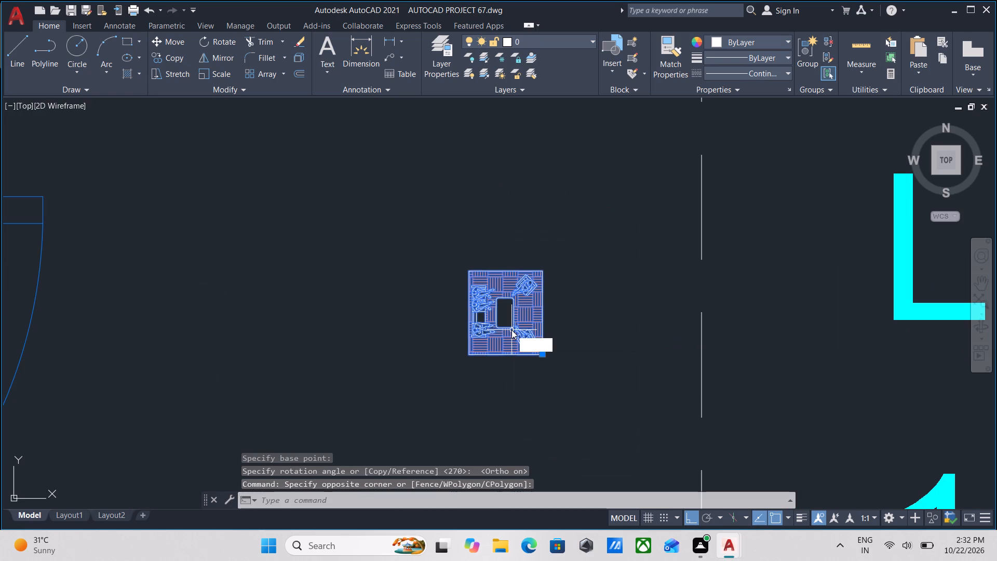
{"action": "key", "text": "Return"}
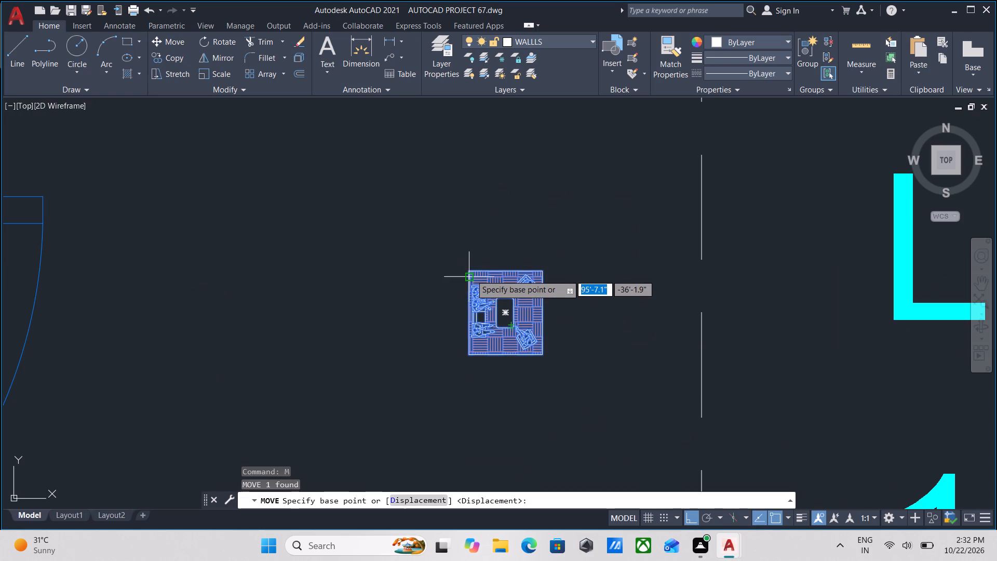
{"action": "left_click", "coordinate": [474, 272]}
{"action": "middle_click_drag", "start_coordinate": [377, 196], "coordinate": [392, 208]}
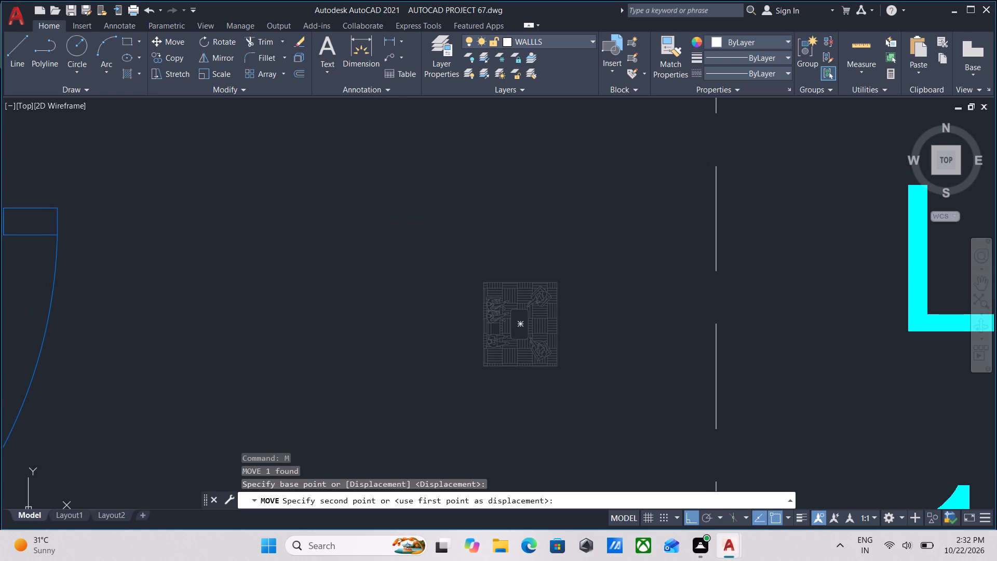
{"action": "key", "text": "F8"}
{"action": "middle_click_drag", "start_coordinate": [393, 225], "coordinate": [614, 331]}
{"action": "scroll", "coordinate": [571, 316], "scroll_direction": "down", "scroll_amount": 1}
{"action": "scroll", "coordinate": [435, 268], "scroll_direction": "down", "scroll_amount": 2}
{"action": "middle_click_drag", "start_coordinate": [445, 276], "coordinate": [539, 355]}
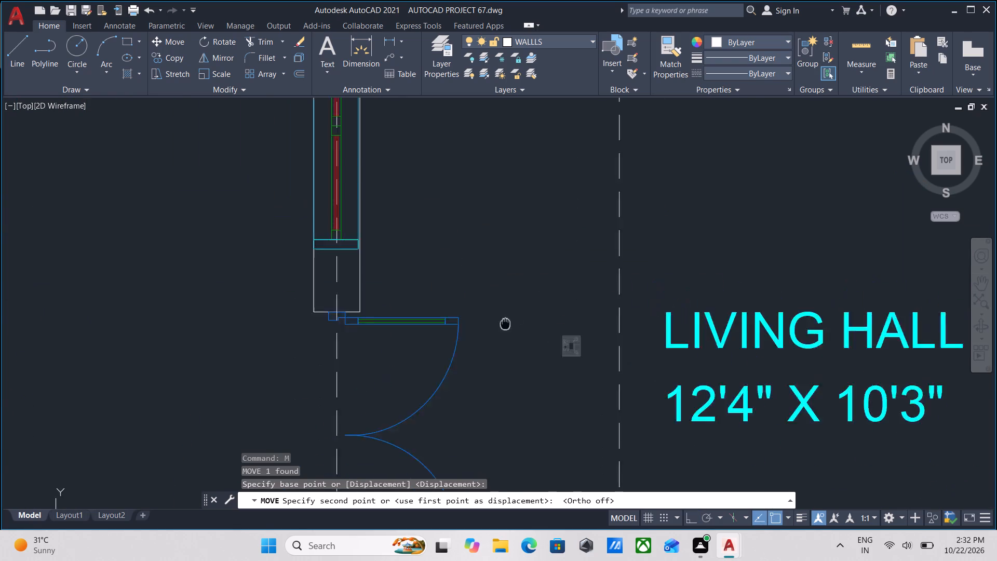
{"action": "middle_click_drag", "start_coordinate": [539, 355], "coordinate": [539, 355]}
{"action": "middle_click_drag", "start_coordinate": [572, 289], "coordinate": [569, 436]}
{"action": "scroll", "coordinate": [572, 289], "scroll_direction": "down", "scroll_amount": 1}
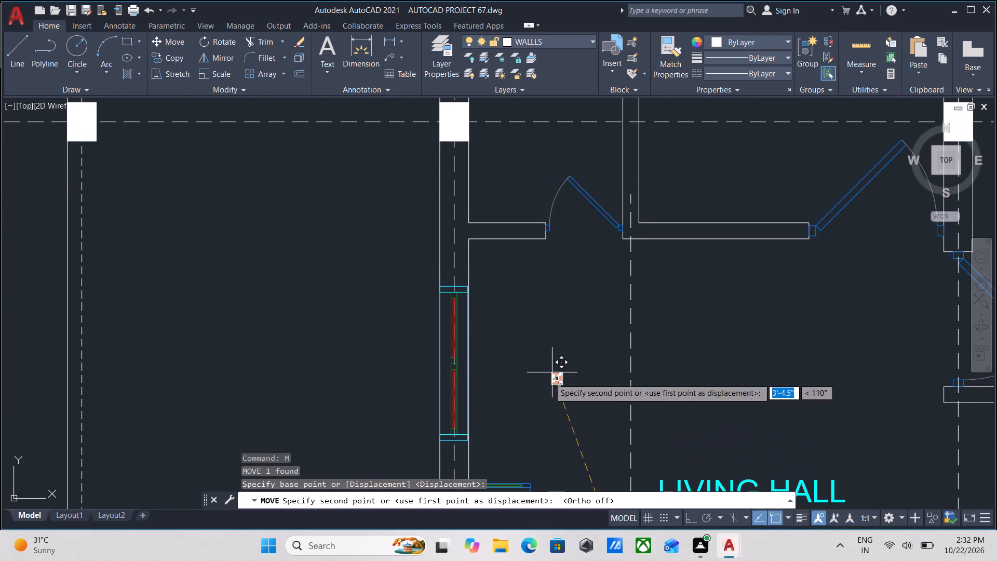
{"action": "left_click", "coordinate": [545, 381]}
{"action": "scroll", "coordinate": [558, 400], "scroll_direction": "up", "scroll_amount": 3}
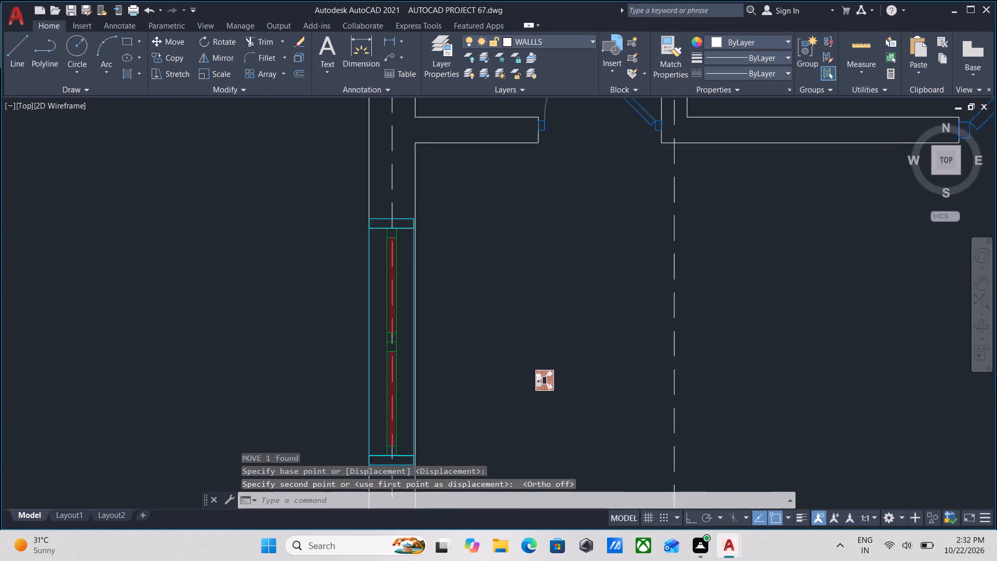
{"action": "key", "text": "Escape"}
Scale up the small rug seating set in the living hall about its lower-left corner by a factor of about 11.
{"action": "left_click", "coordinate": [560, 399]}
{"action": "left_click", "coordinate": [519, 354]}
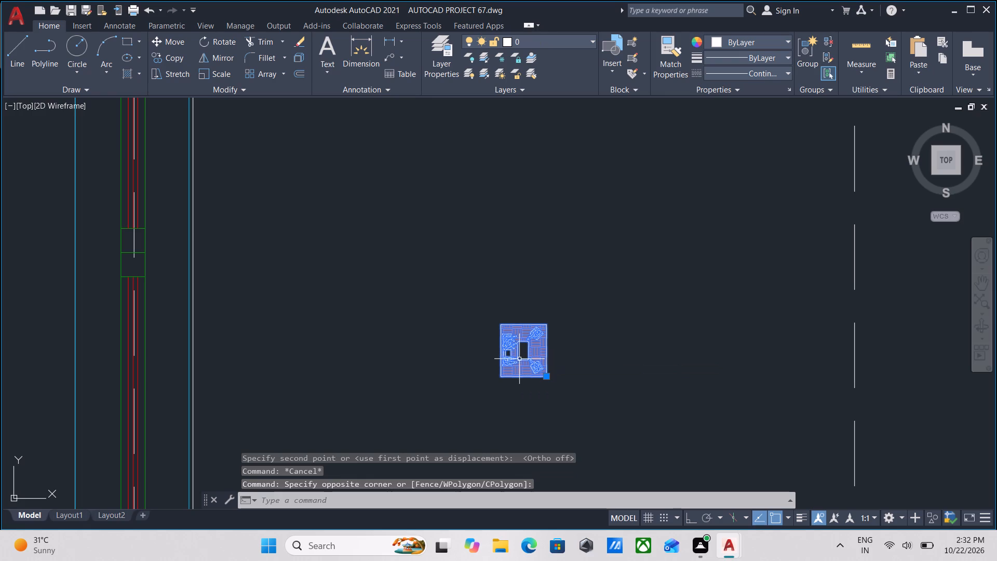
{"action": "type", "text": "SCALE"}
{"action": "key", "text": "Return"}
{"action": "scroll", "coordinate": [488, 368], "scroll_direction": "up", "scroll_amount": 2}
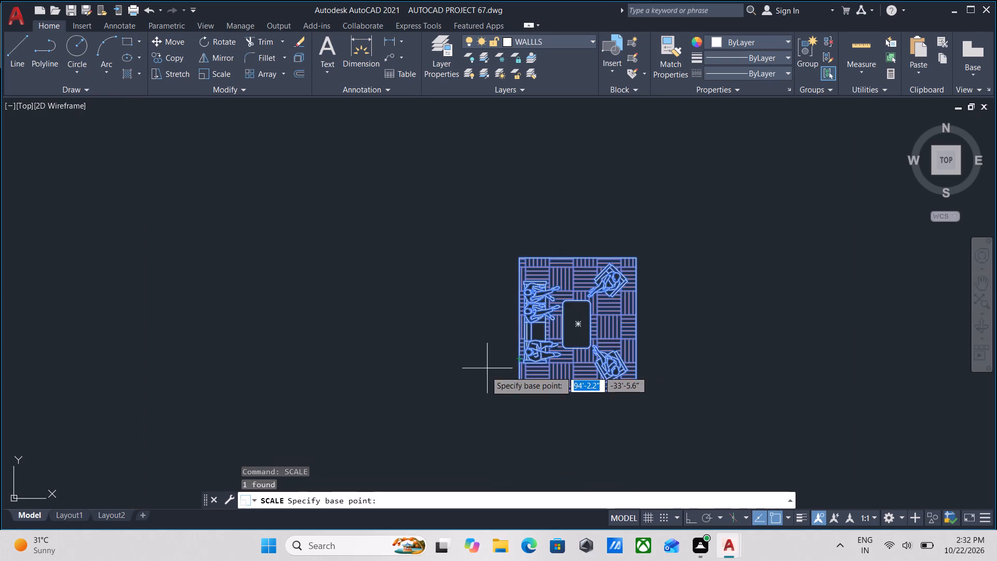
{"action": "scroll", "coordinate": [480, 403], "scroll_direction": "up", "scroll_amount": 2}
{"action": "left_click", "coordinate": [574, 373]}
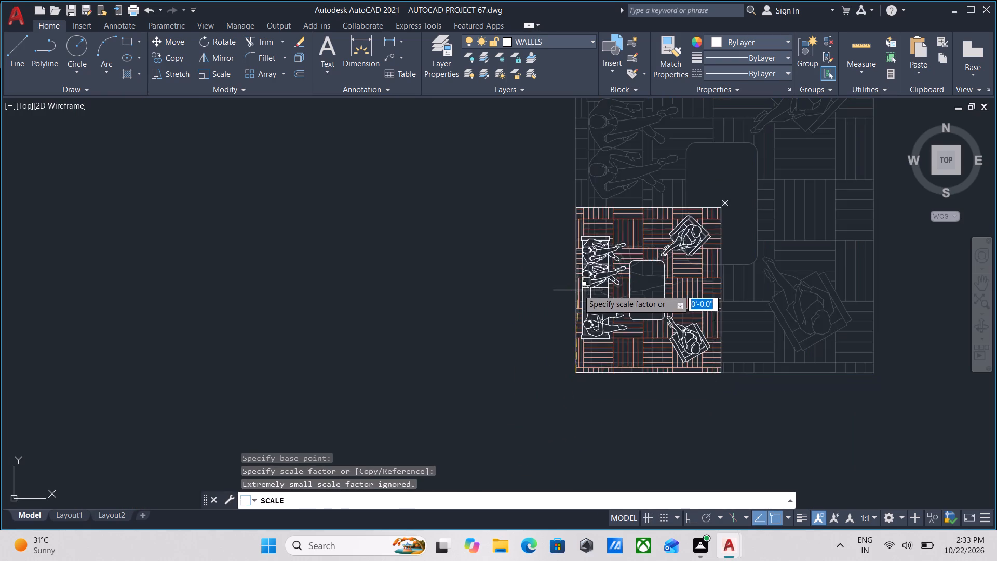
{"action": "scroll", "coordinate": [578, 289], "scroll_direction": "down", "scroll_amount": 1}
{"action": "middle_click_drag", "start_coordinate": [578, 289], "coordinate": [543, 433]}
{"action": "scroll", "coordinate": [542, 287], "scroll_direction": "down", "scroll_amount": 3}
{"action": "middle_click_drag", "start_coordinate": [542, 287], "coordinate": [506, 459]}
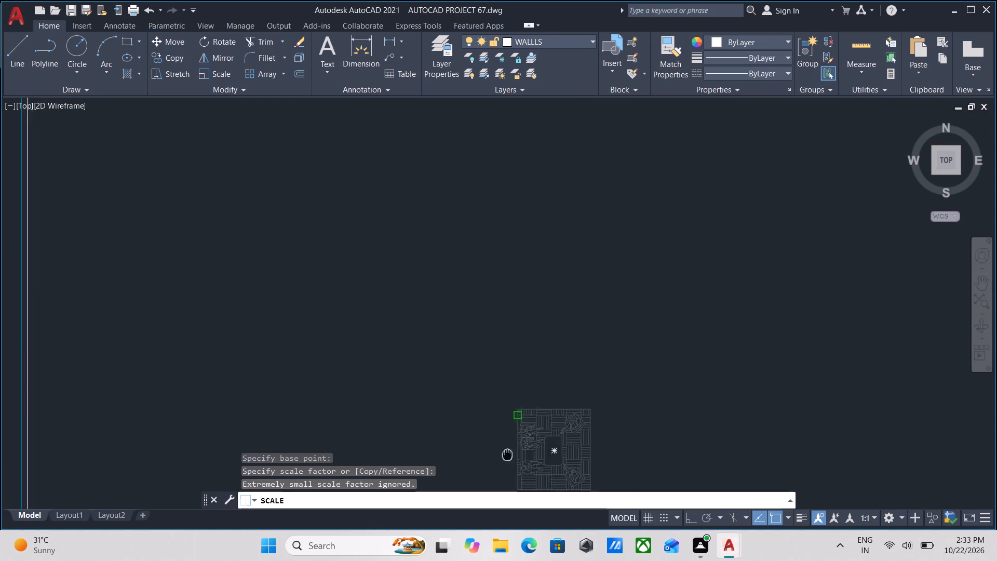
{"action": "scroll", "coordinate": [513, 422], "scroll_direction": "down", "scroll_amount": 3}
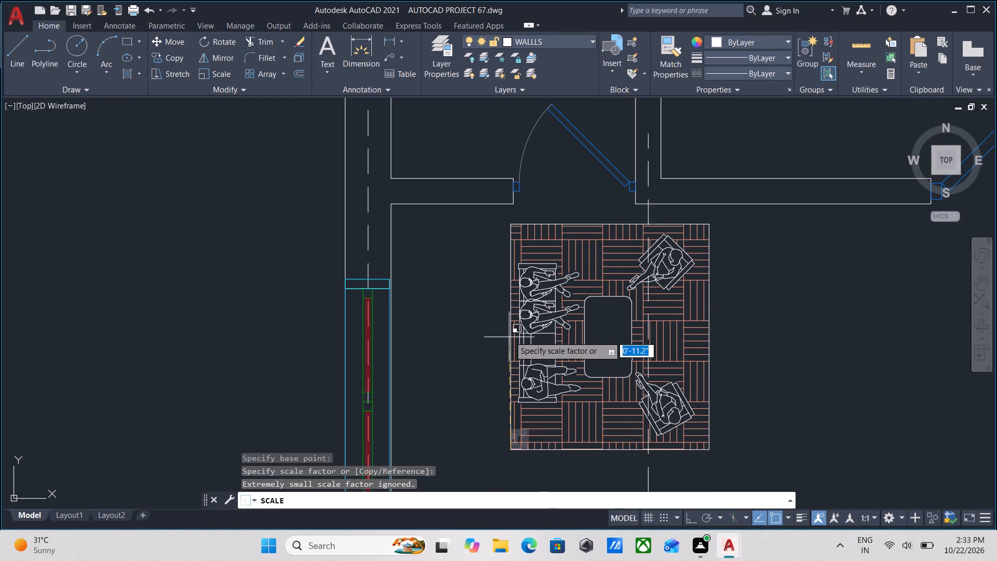
{"action": "left_click", "coordinate": [509, 335]}
Move the enlarged seating set by its lower-left corner about 2' southwest, closer to the living hall's west window.
{"action": "middle_click_drag", "start_coordinate": [543, 377], "coordinate": [530, 357]}
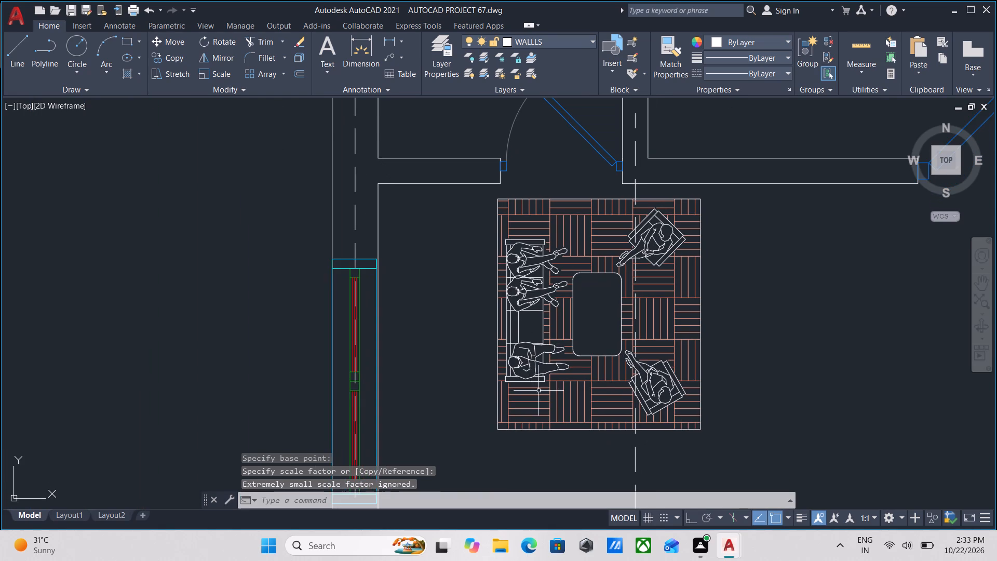
{"action": "left_click", "coordinate": [571, 440]}
{"action": "left_click", "coordinate": [538, 409]}
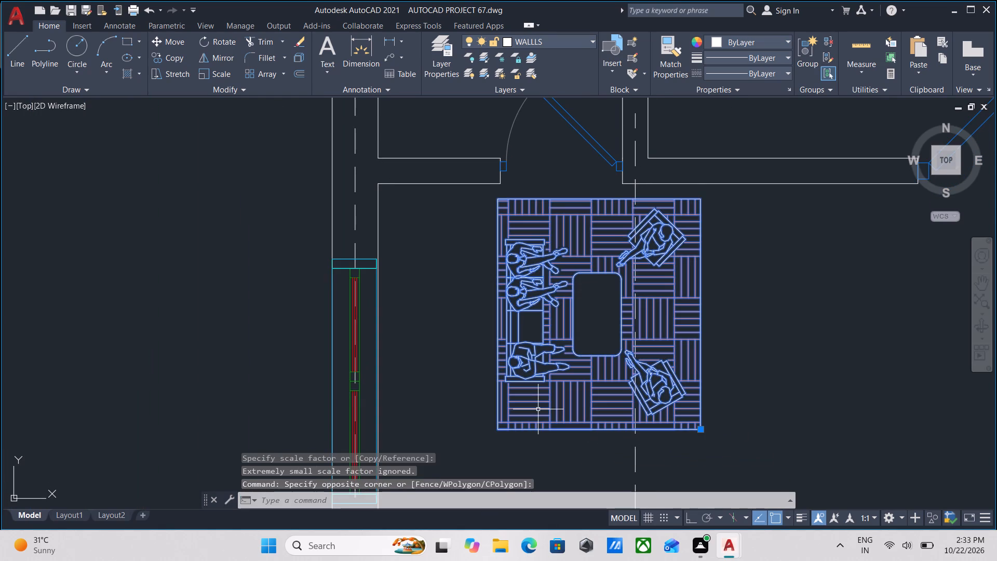
{"action": "key", "text": "m"}
{"action": "key", "text": "Return"}
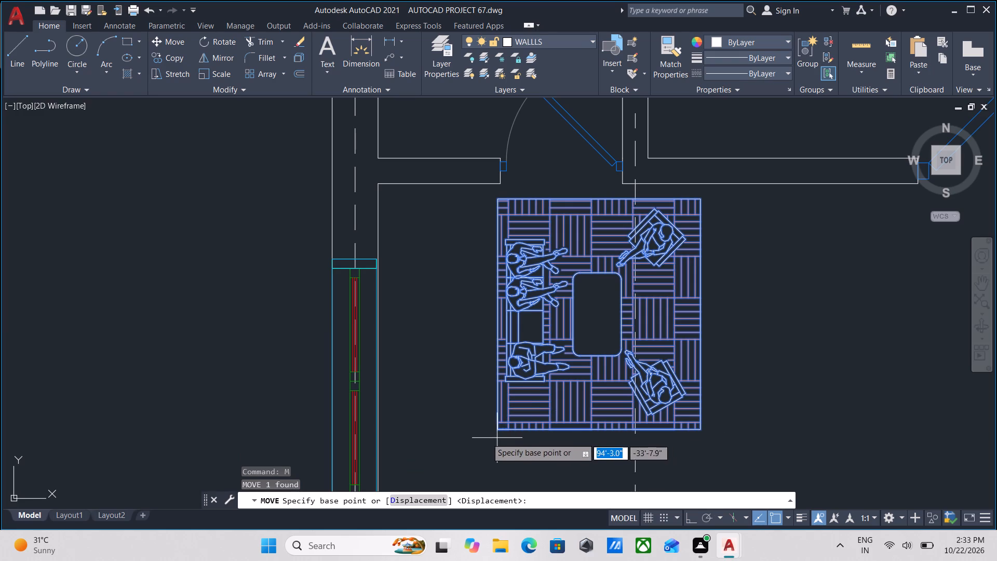
{"action": "left_click", "coordinate": [496, 425]}
{"action": "middle_click_drag", "start_coordinate": [409, 473], "coordinate": [415, 458]}
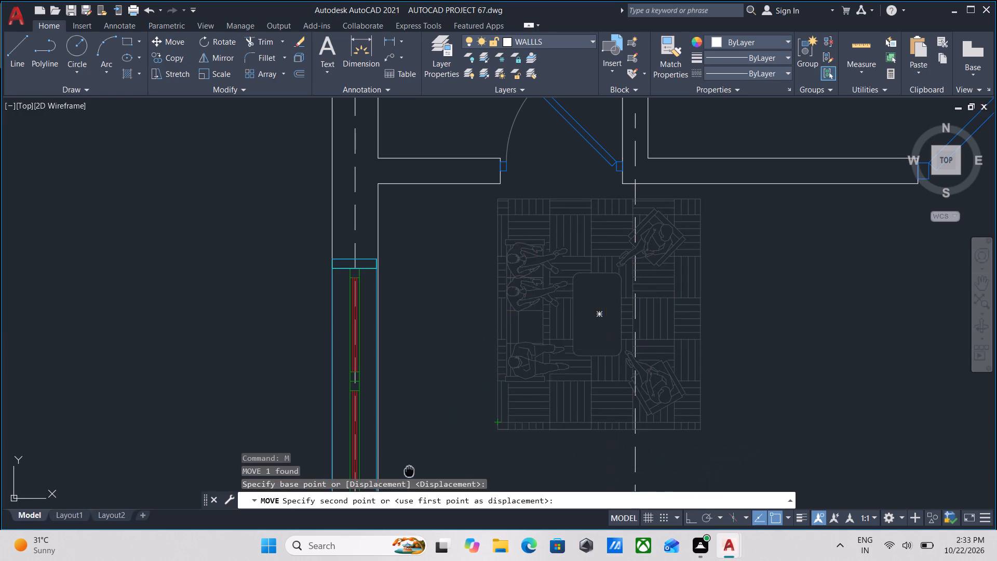
{"action": "middle_click_drag", "start_coordinate": [415, 458], "coordinate": [455, 354]}
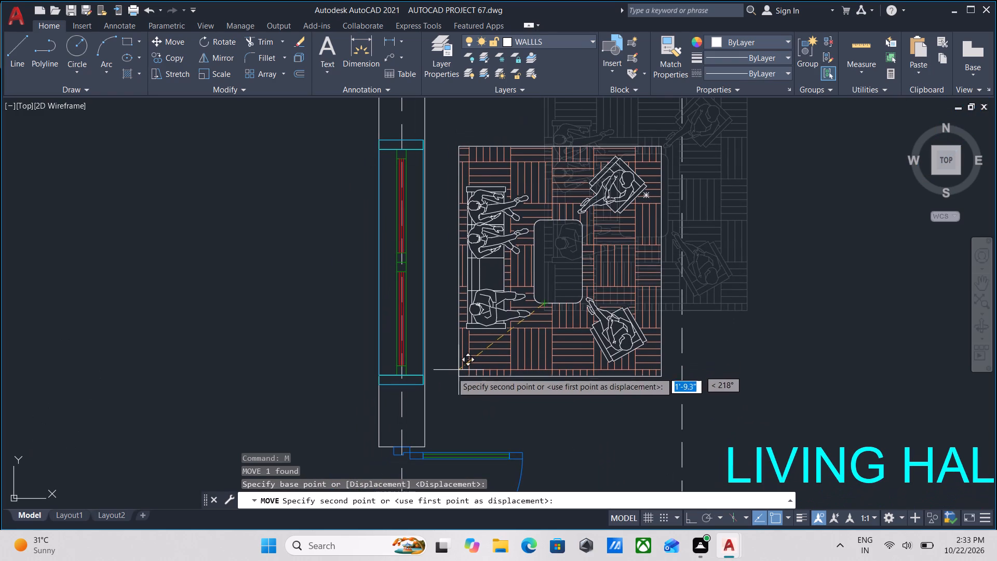
{"action": "left_click", "coordinate": [451, 373]}
Examine the furnished floor plan alongside the bare grid plan and the unfurnished plan to its east.
{"action": "scroll", "coordinate": [451, 373], "scroll_direction": "down", "scroll_amount": 2}
{"action": "scroll", "coordinate": [527, 372], "scroll_direction": "down", "scroll_amount": 2}
{"action": "middle_click_drag", "start_coordinate": [540, 371], "coordinate": [550, 364]}
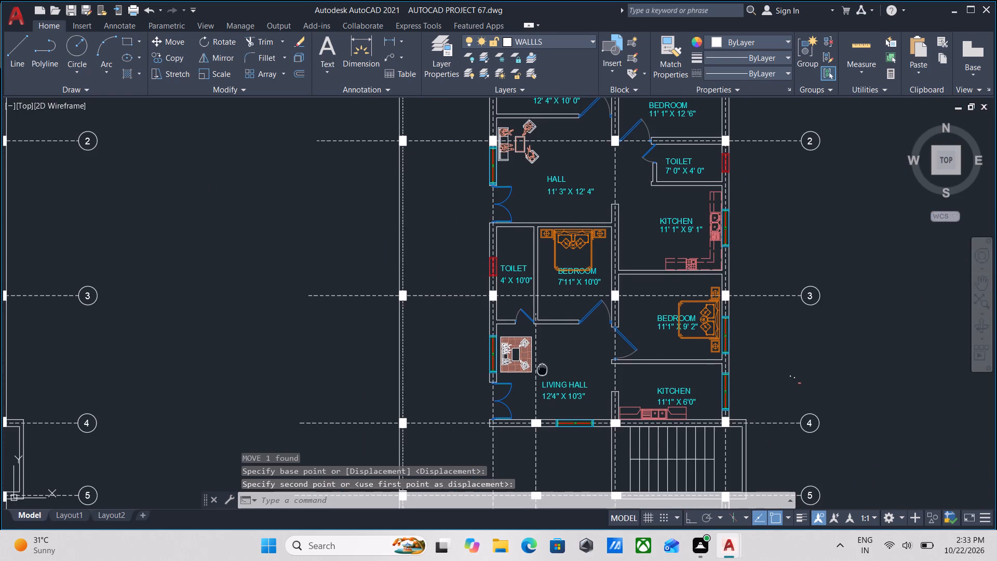
{"action": "middle_click_drag", "start_coordinate": [550, 364], "coordinate": [551, 364]}
{"action": "middle_click", "coordinate": [605, 359]}
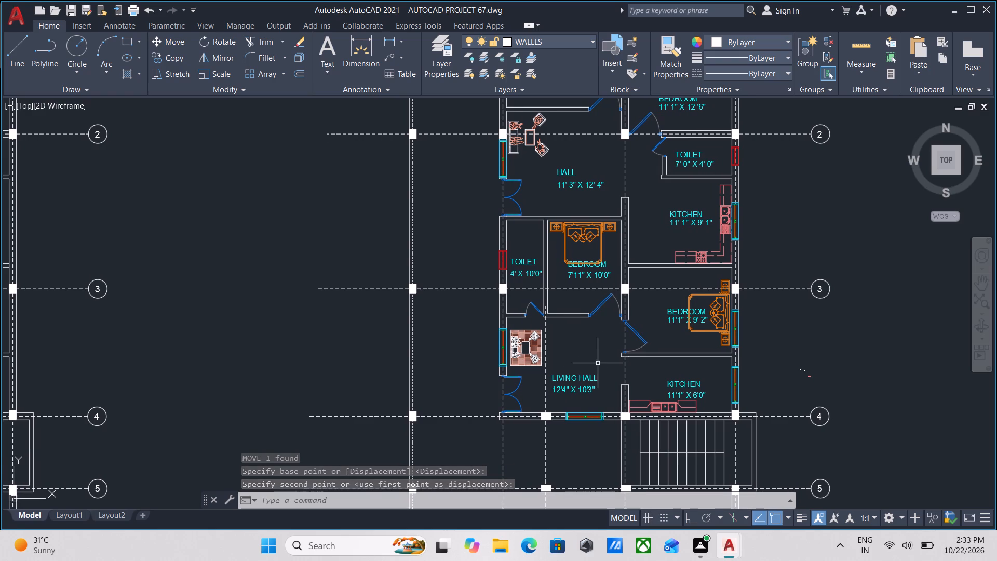
{"action": "scroll", "coordinate": [536, 377], "scroll_direction": "up", "scroll_amount": 2}
{"action": "scroll", "coordinate": [611, 348], "scroll_direction": "down", "scroll_amount": 2}
{"action": "middle_click_drag", "start_coordinate": [611, 348], "coordinate": [486, 328]}
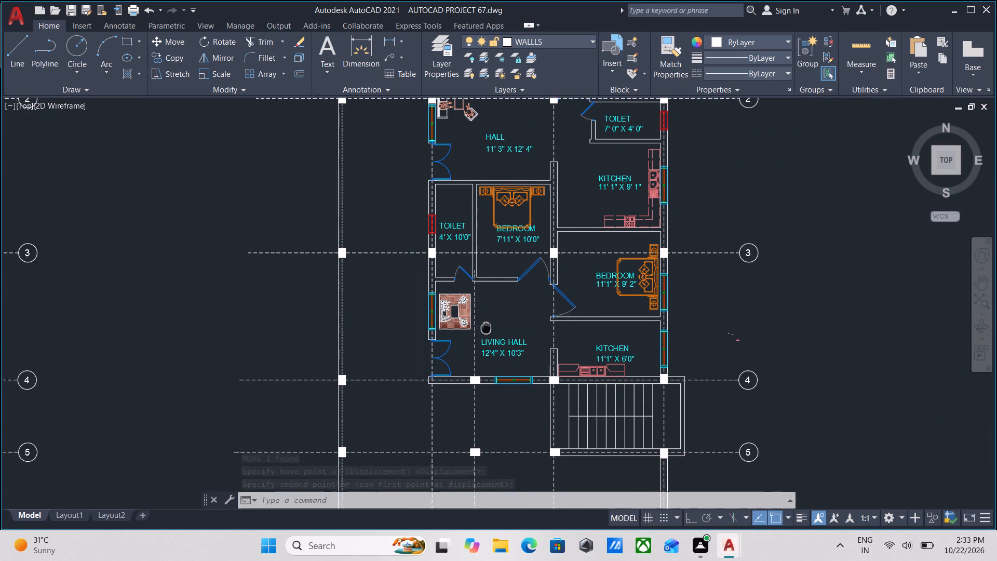
{"action": "scroll", "coordinate": [708, 343], "scroll_direction": "down", "scroll_amount": 1}
{"action": "middle_click_drag", "start_coordinate": [708, 343], "coordinate": [663, 349]}
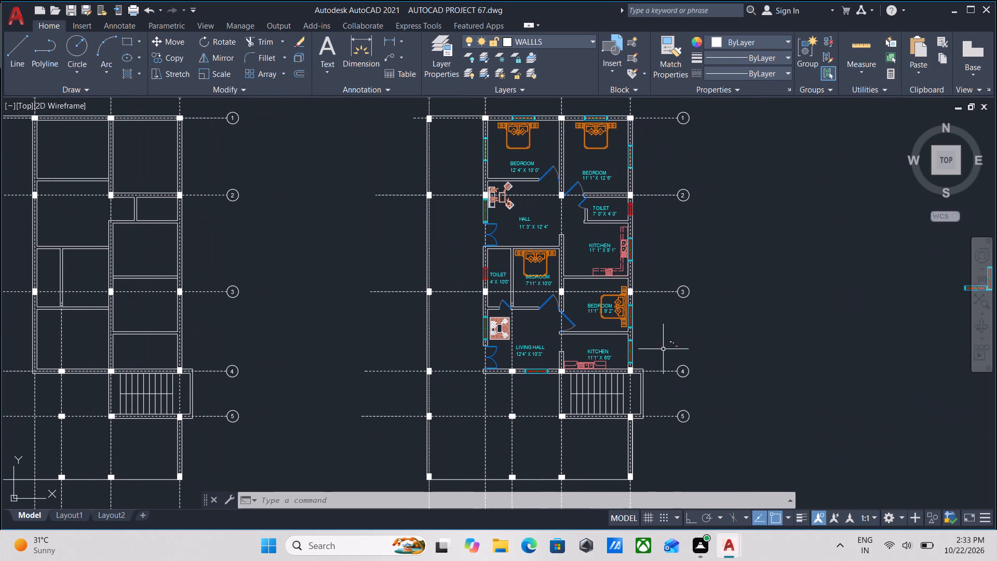
{"action": "middle_click_drag", "start_coordinate": [730, 344], "coordinate": [622, 354]}
{"action": "scroll", "coordinate": [618, 359], "scroll_direction": "down", "scroll_amount": 2}
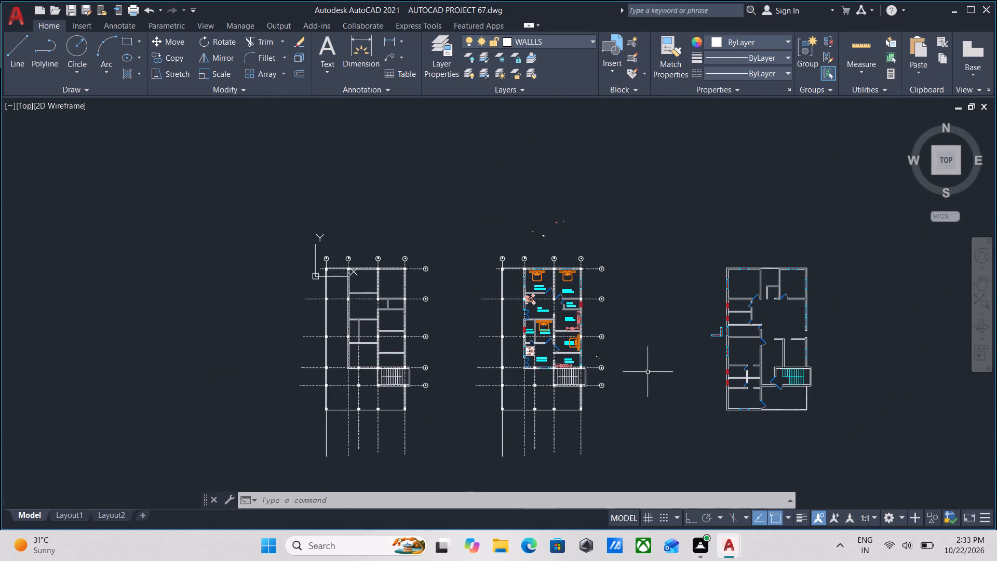
Put the furnished plan's stair treads and their dividing line between grid lines 4 and 5 on the Stairs layer.
{"action": "scroll", "coordinate": [536, 372], "scroll_direction": "up", "scroll_amount": 2}
{"action": "scroll", "coordinate": [634, 398], "scroll_direction": "up", "scroll_amount": 3}
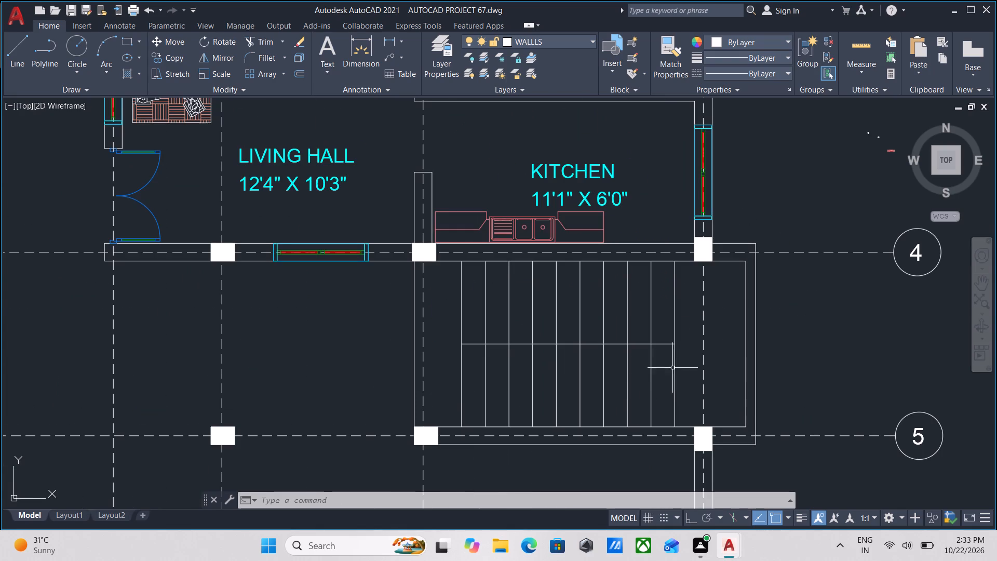
{"action": "left_click", "coordinate": [685, 360]}
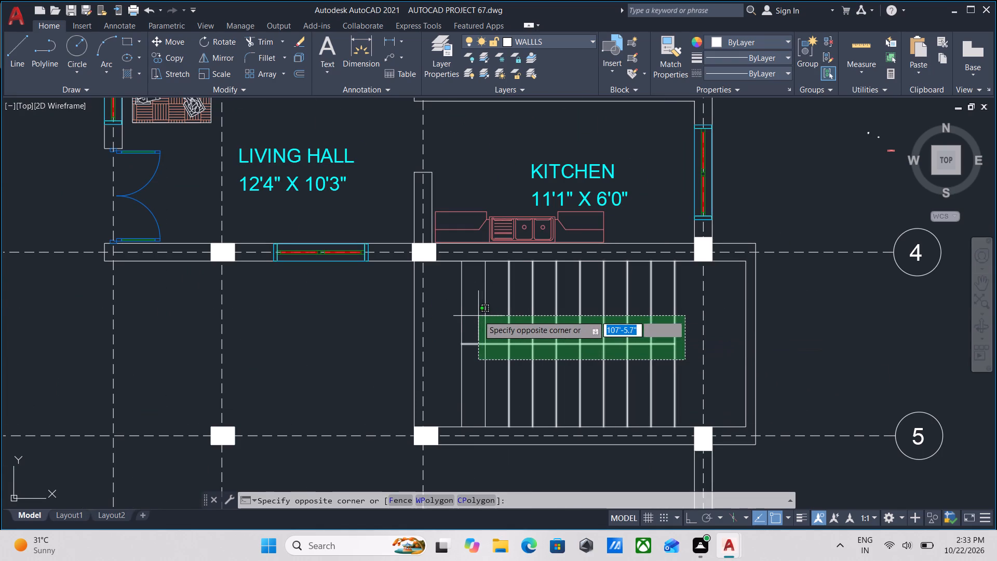
{"action": "left_click", "coordinate": [460, 315]}
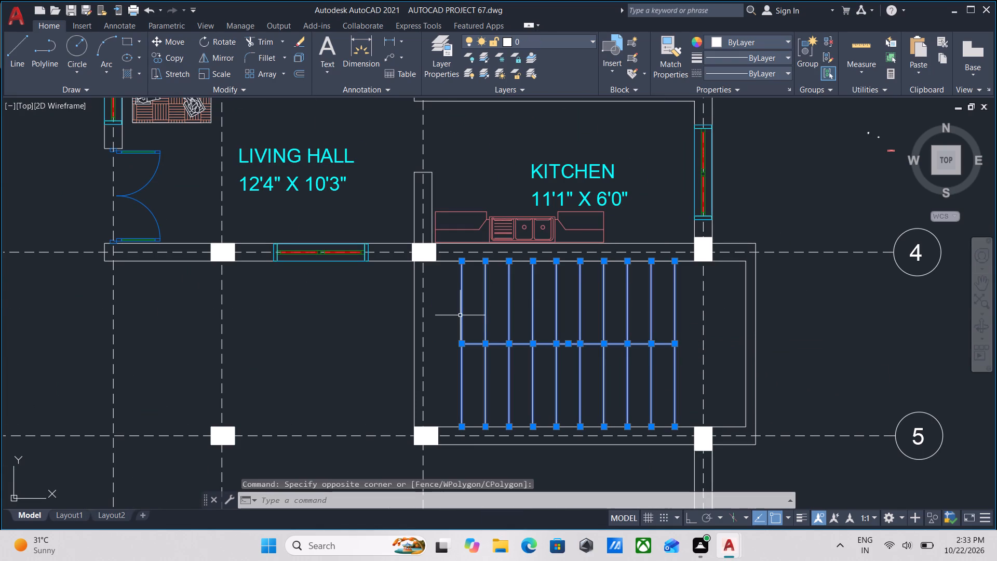
{"action": "left_click", "coordinate": [568, 35]}
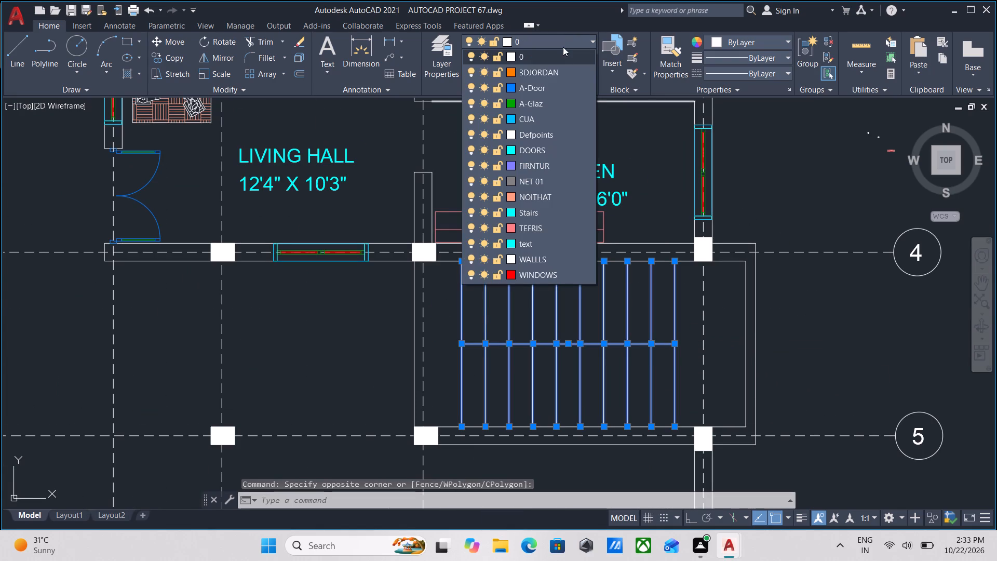
{"action": "left_click", "coordinate": [549, 215]}
{"action": "key", "text": "Escape"}
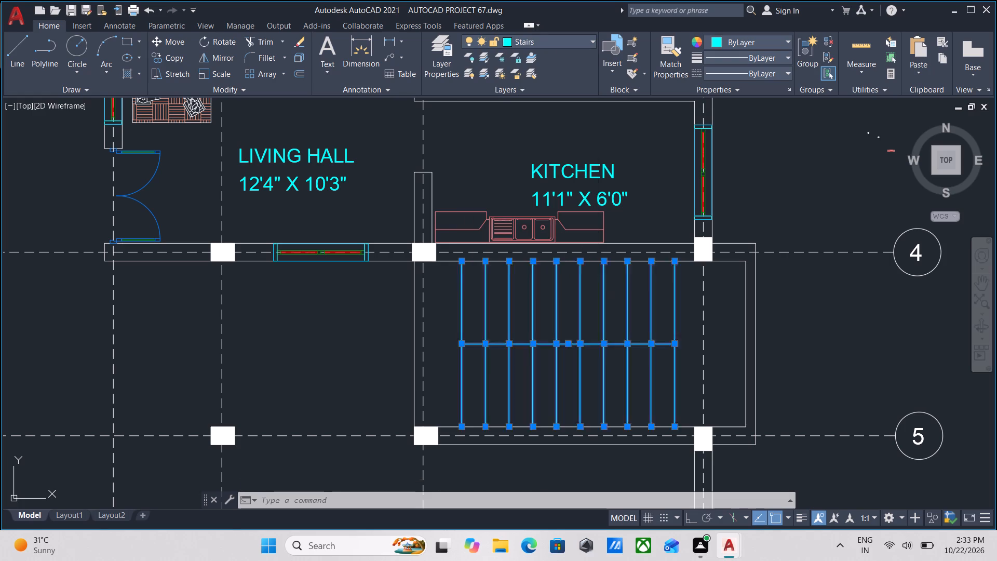
Erase the two loose window pieces lying outside the west wall of the unfurnished plan.
{"action": "scroll", "coordinate": [619, 300], "scroll_direction": "down", "scroll_amount": 3}
{"action": "scroll", "coordinate": [592, 304], "scroll_direction": "up", "scroll_amount": 2}
{"action": "scroll", "coordinate": [530, 299], "scroll_direction": "down", "scroll_amount": 1}
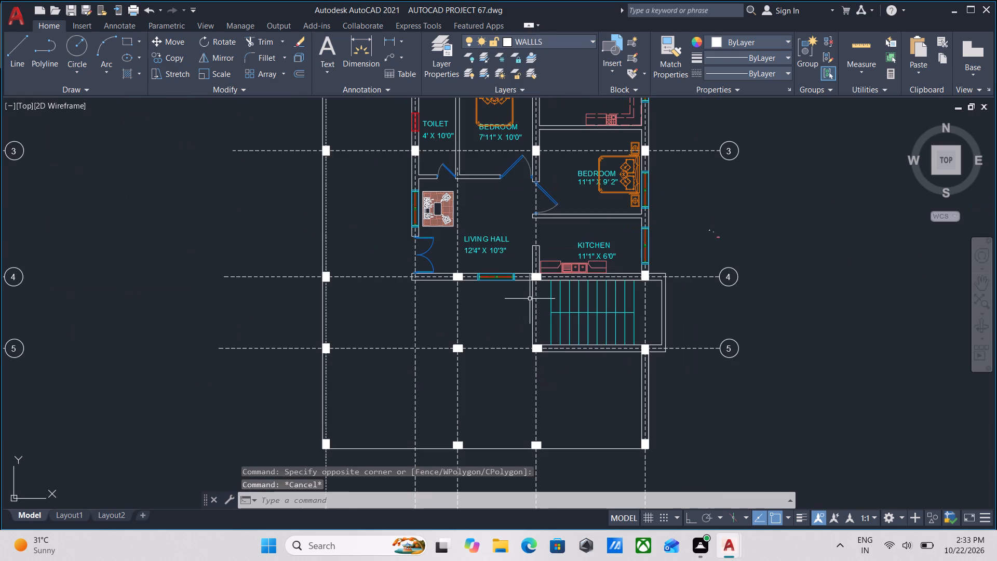
{"action": "middle_click_drag", "start_coordinate": [530, 299], "coordinate": [583, 300]}
{"action": "scroll", "coordinate": [767, 292], "scroll_direction": "down", "scroll_amount": 2}
{"action": "middle_click_drag", "start_coordinate": [754, 296], "coordinate": [390, 282]}
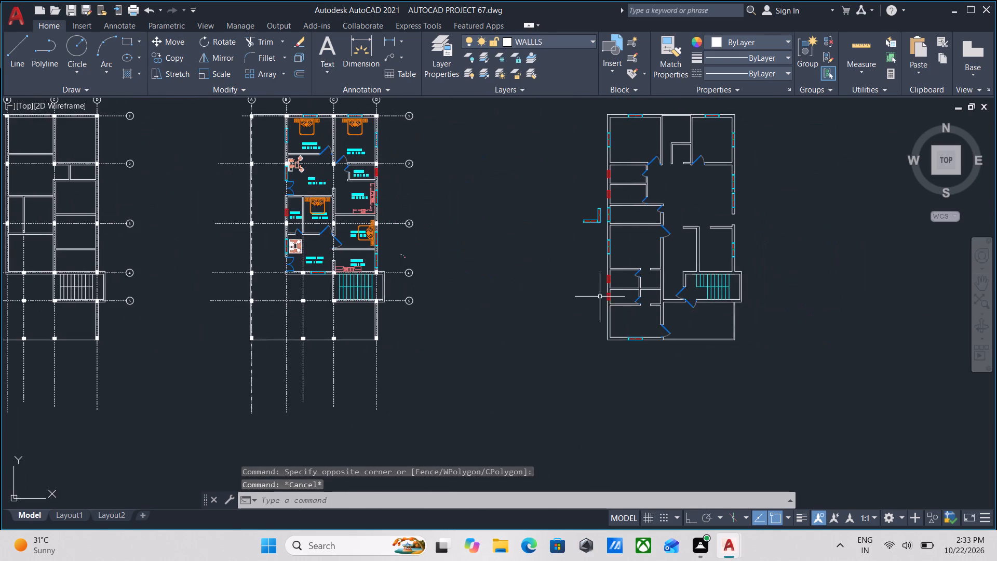
{"action": "scroll", "coordinate": [657, 285], "scroll_direction": "up", "scroll_amount": 1}
{"action": "middle_click_drag", "start_coordinate": [657, 285], "coordinate": [637, 364]}
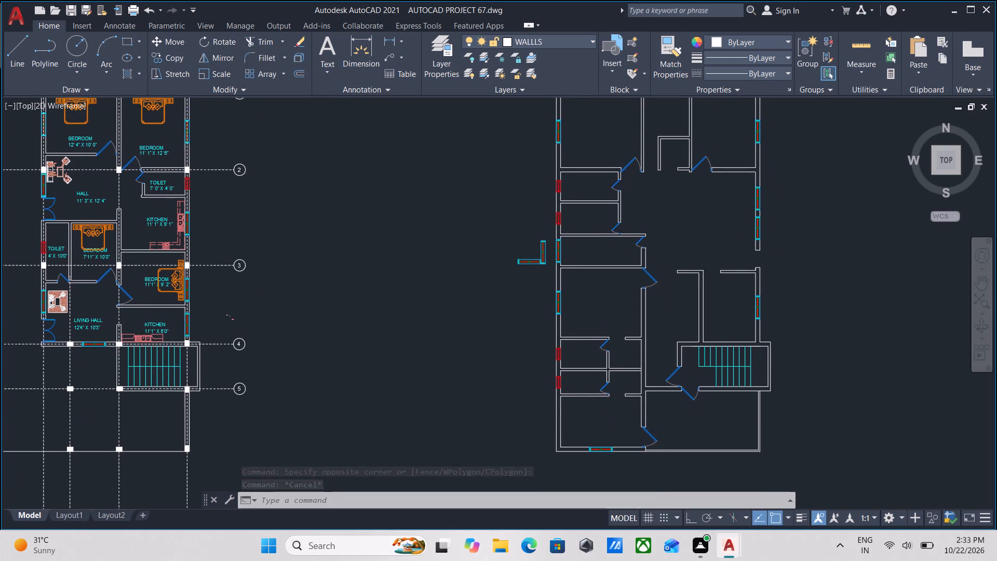
{"action": "scroll", "coordinate": [531, 232], "scroll_direction": "up", "scroll_amount": 2}
{"action": "left_click", "coordinate": [574, 337]}
{"action": "left_click", "coordinate": [551, 290]}
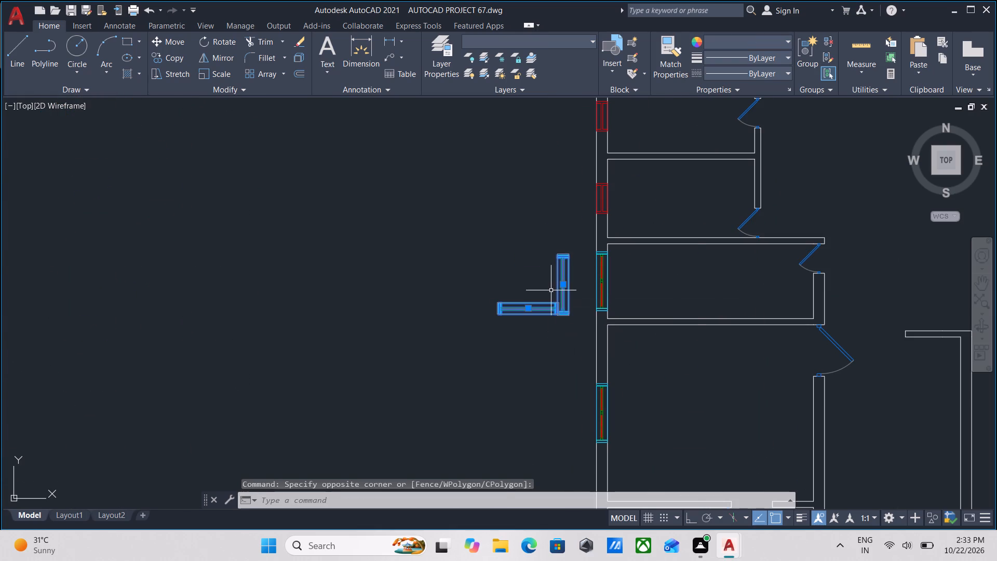
{"action": "right_click", "coordinate": [551, 290]}
{"action": "left_click", "coordinate": [598, 311]}
Examine the three floor plans and the rooms of the unfurnished plan that still lack labels and furniture.
{"action": "scroll", "coordinate": [598, 311], "scroll_direction": "down", "scroll_amount": 3}
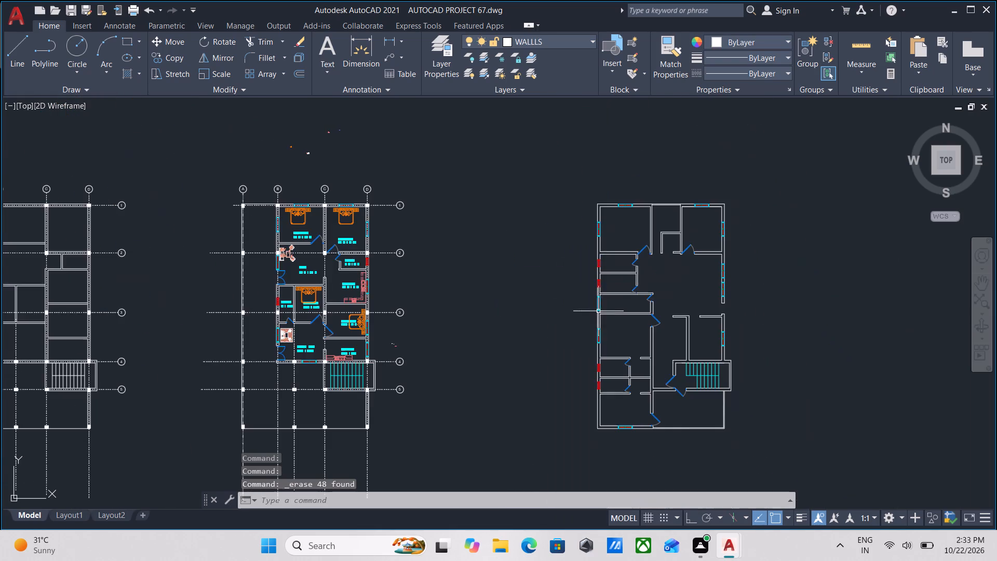
{"action": "scroll", "coordinate": [633, 308], "scroll_direction": "down", "scroll_amount": 1}
{"action": "middle_click_drag", "start_coordinate": [633, 308], "coordinate": [673, 260]}
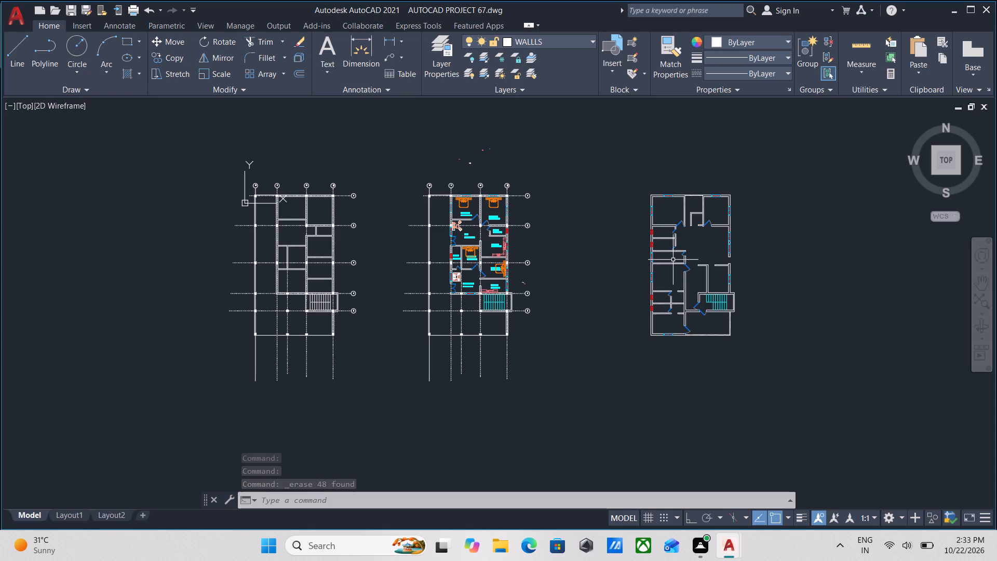
{"action": "scroll", "coordinate": [352, 296], "scroll_direction": "up", "scroll_amount": 3}
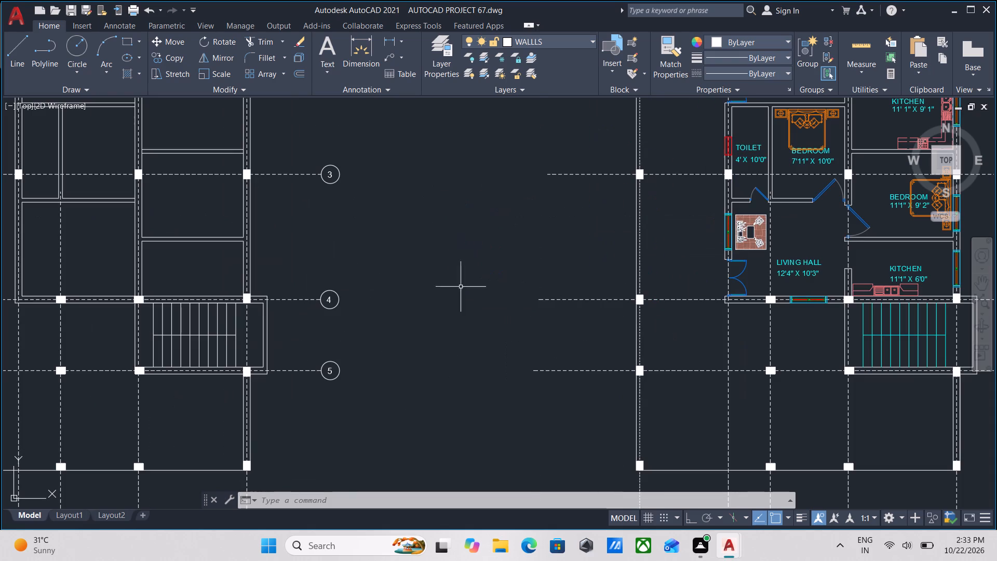
{"action": "scroll", "coordinate": [530, 311], "scroll_direction": "down", "scroll_amount": 2}
{"action": "middle_click_drag", "start_coordinate": [546, 319], "coordinate": [465, 339]}
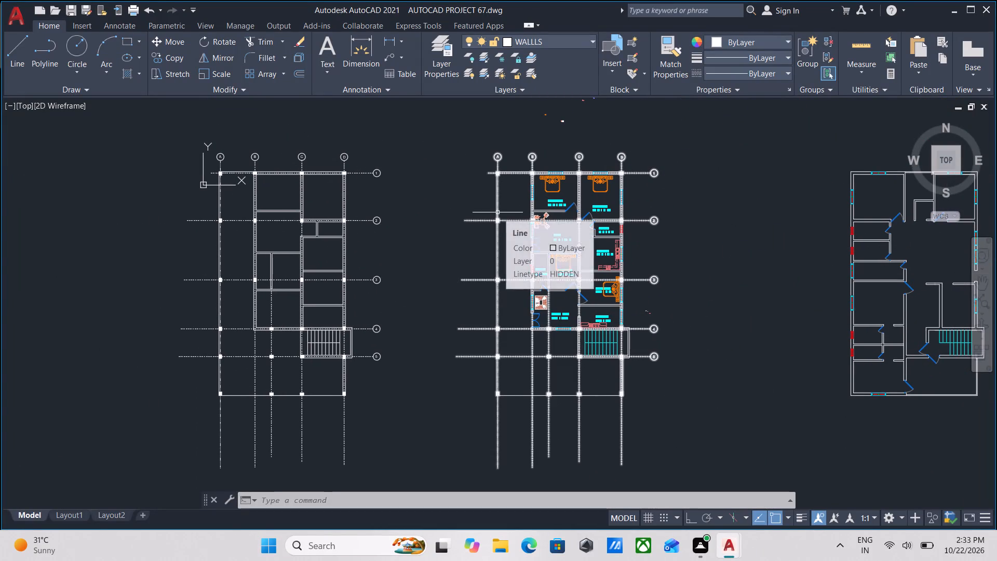
{"action": "scroll", "coordinate": [755, 360], "scroll_direction": "down", "scroll_amount": 2}
{"action": "middle_click_drag", "start_coordinate": [755, 360], "coordinate": [586, 344]}
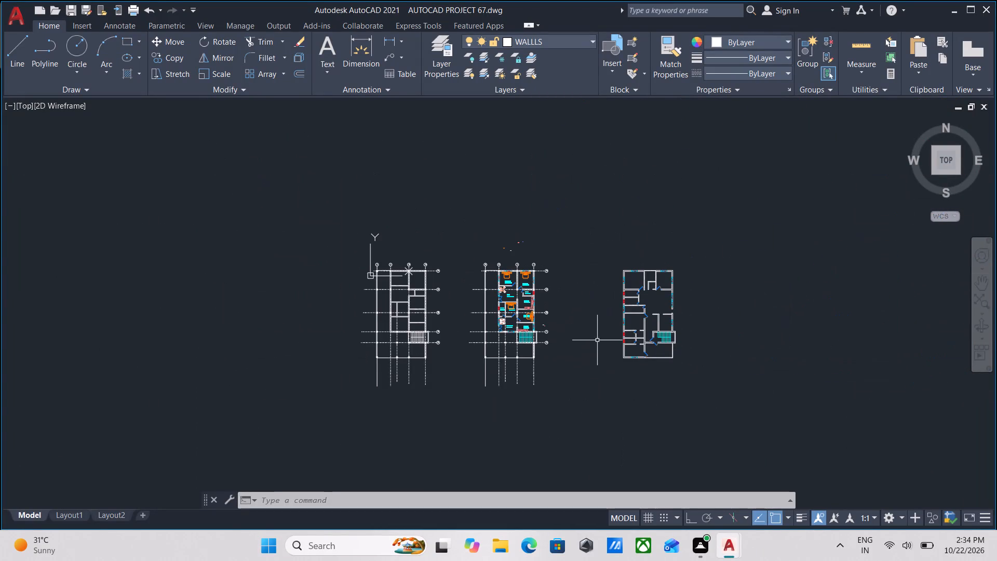
{"action": "scroll", "coordinate": [581, 283], "scroll_direction": "up", "scroll_amount": 2}
{"action": "scroll", "coordinate": [698, 348], "scroll_direction": "up", "scroll_amount": 2}
{"action": "middle_click_drag", "start_coordinate": [699, 344], "coordinate": [669, 354]}
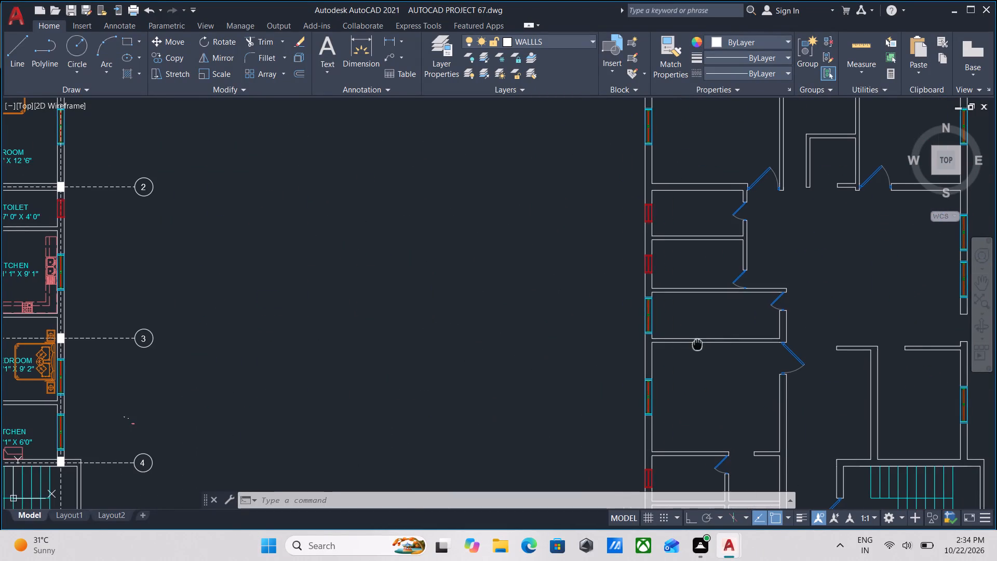
{"action": "middle_click_drag", "start_coordinate": [669, 354], "coordinate": [640, 368]}
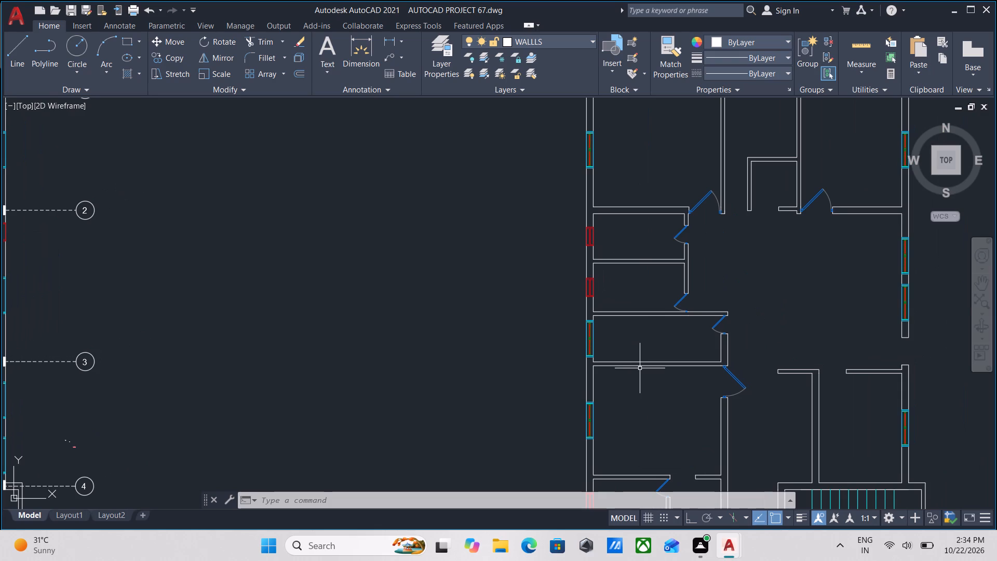
{"action": "scroll", "coordinate": [666, 46], "scroll_direction": "down", "scroll_amount": 1}
{"action": "middle_click_drag", "start_coordinate": [625, 193], "coordinate": [609, 287]}
{"action": "scroll", "coordinate": [612, 273], "scroll_direction": "down", "scroll_amount": 1}
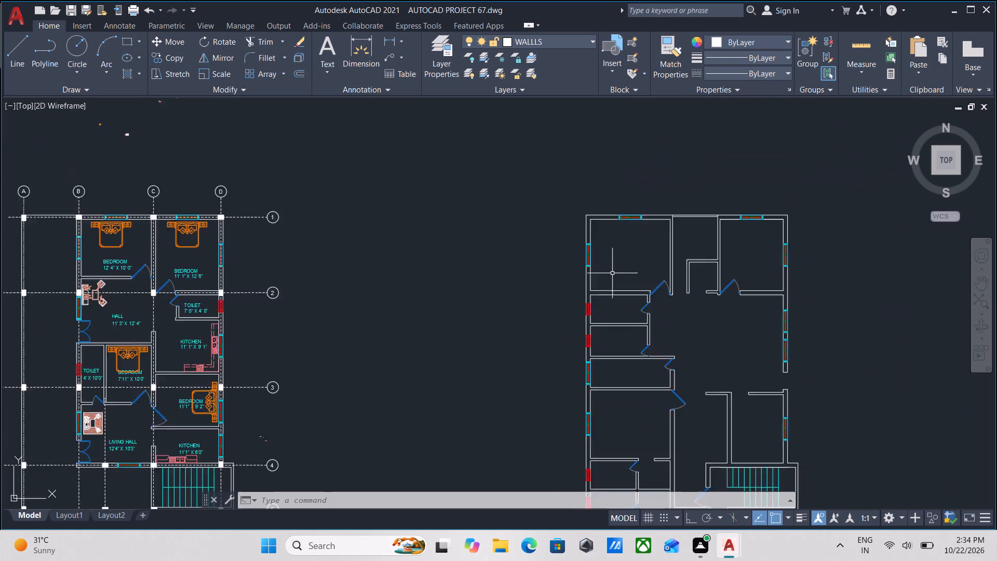
{"action": "scroll", "coordinate": [612, 273], "scroll_direction": "up", "scroll_amount": 2}
{"action": "middle_click_drag", "start_coordinate": [615, 270], "coordinate": [612, 310]}
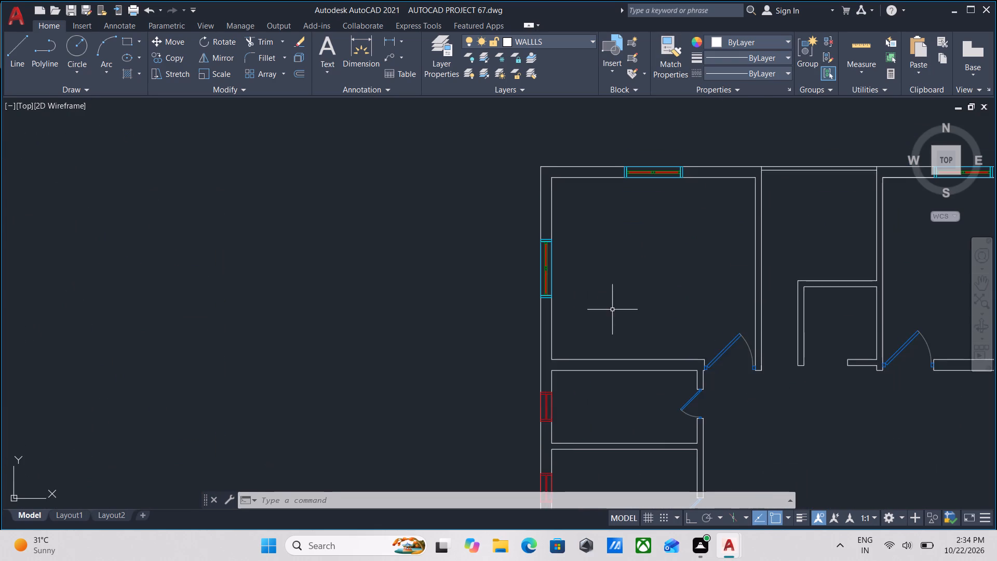
Copy the furnished plan's BEDROOM 12' 4" X 10' 0" label into the northwest room of the unfurnished plan.
{"action": "scroll", "coordinate": [612, 310], "scroll_direction": "down", "scroll_amount": 2}
{"action": "middle_click_drag", "start_coordinate": [485, 323], "coordinate": [614, 304]}
{"action": "scroll", "coordinate": [255, 301], "scroll_direction": "up", "scroll_amount": 4}
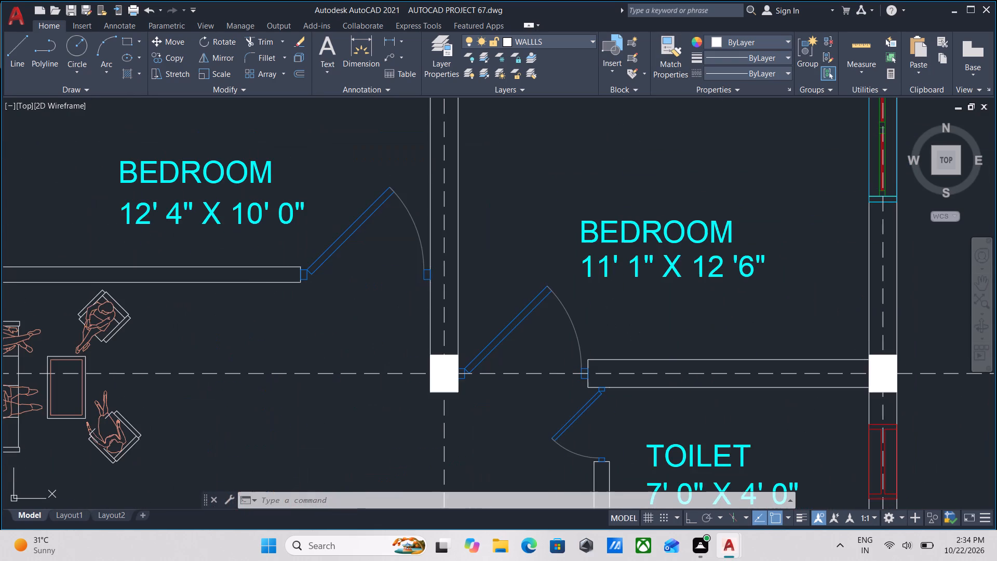
{"action": "middle_click_drag", "start_coordinate": [254, 257], "coordinate": [290, 339]}
{"action": "left_click", "coordinate": [295, 329]}
{"action": "left_click", "coordinate": [244, 259]}
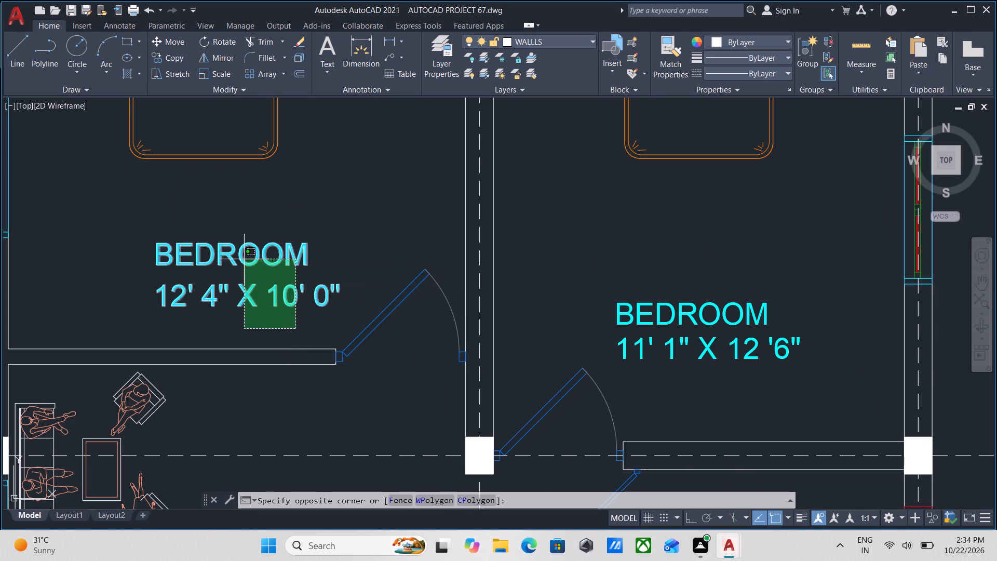
{"action": "type", "text": "CO"}
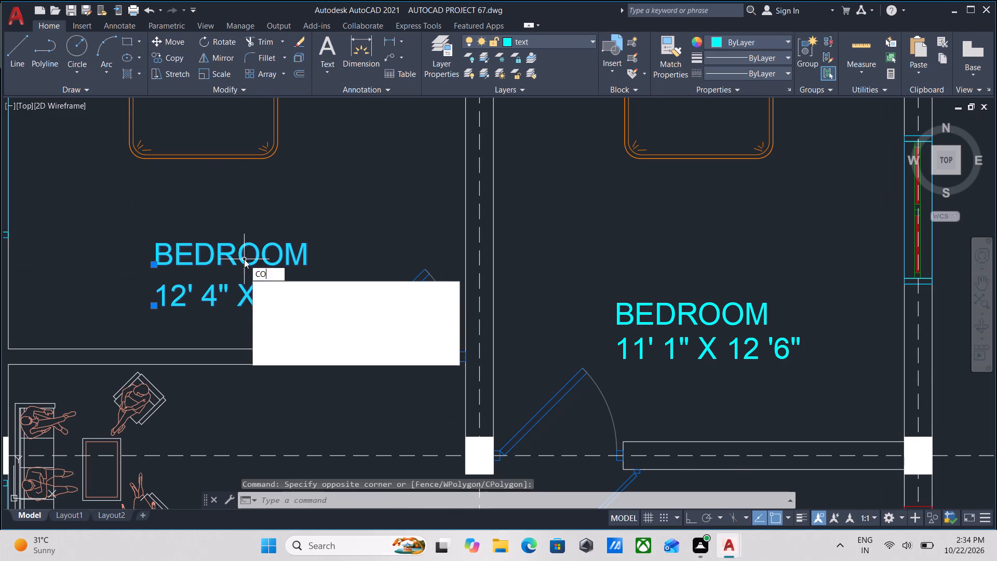
{"action": "key", "text": "Return"}
{"action": "left_click", "coordinate": [161, 270]}
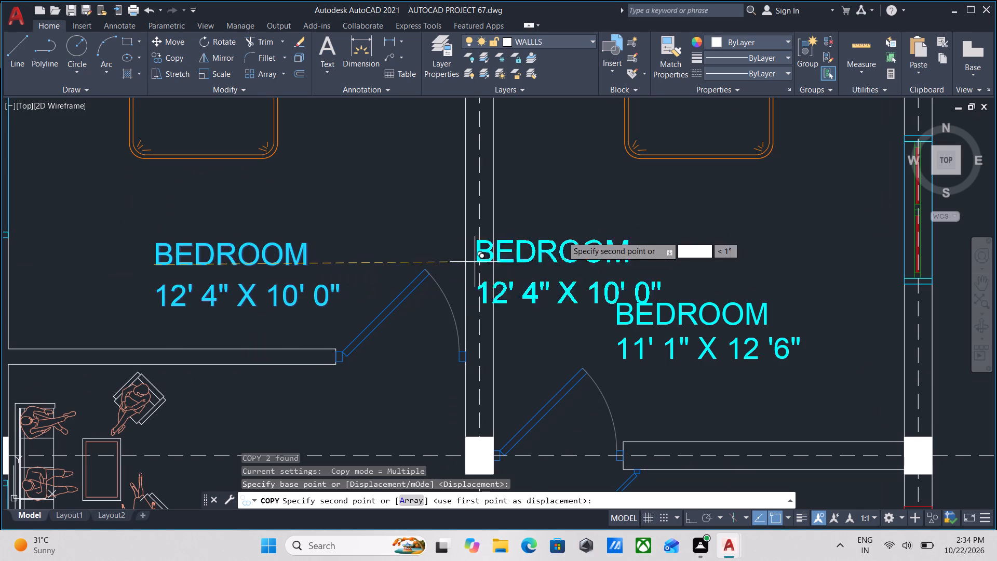
{"action": "scroll", "coordinate": [639, 227], "scroll_direction": "down", "scroll_amount": 2}
{"action": "middle_click_drag", "start_coordinate": [635, 230], "coordinate": [199, 287]}
{"action": "middle_click_drag", "start_coordinate": [507, 235], "coordinate": [248, 281]}
{"action": "scroll", "coordinate": [324, 264], "scroll_direction": "down", "scroll_amount": 2}
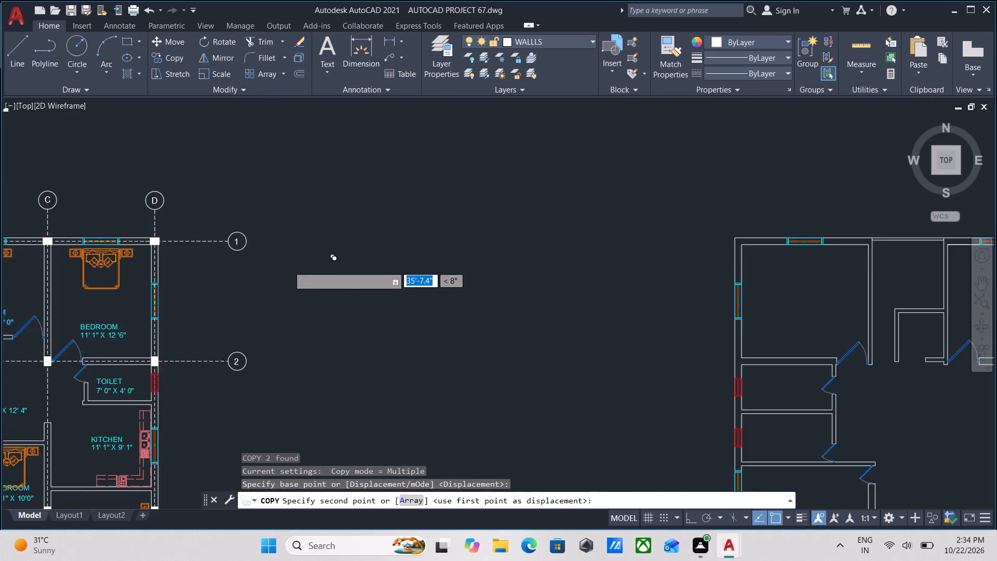
{"action": "scroll", "coordinate": [371, 268], "scroll_direction": "down", "scroll_amount": 1}
{"action": "scroll", "coordinate": [518, 290], "scroll_direction": "up", "scroll_amount": 3}
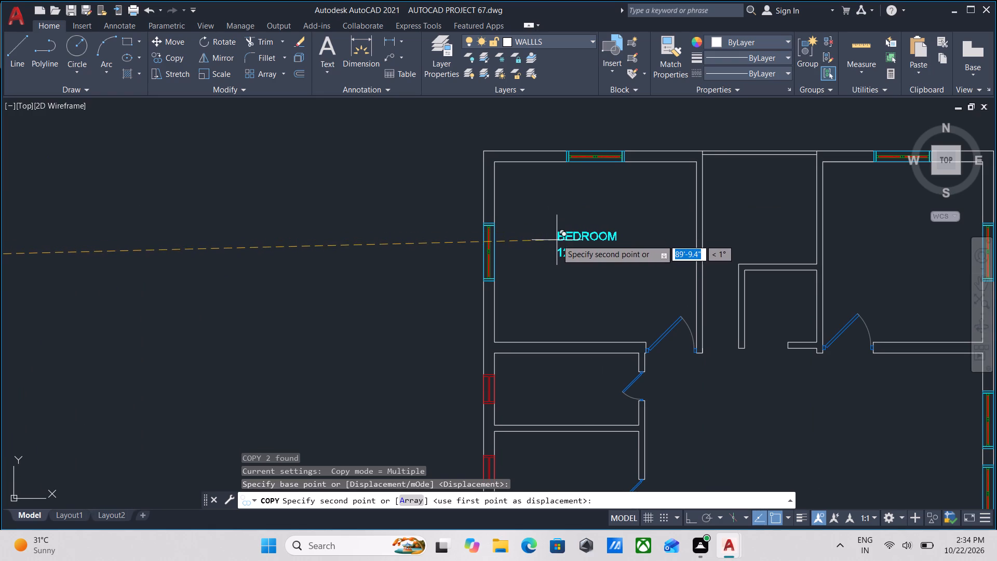
{"action": "left_click", "coordinate": [556, 239]}
Place three more copies of the BEDROOM label in the northeast room, the north middle room and the small enclosure south of it.
{"action": "scroll", "coordinate": [574, 267], "scroll_direction": "down", "scroll_amount": 1}
{"action": "middle_click_drag", "start_coordinate": [574, 267], "coordinate": [424, 277]}
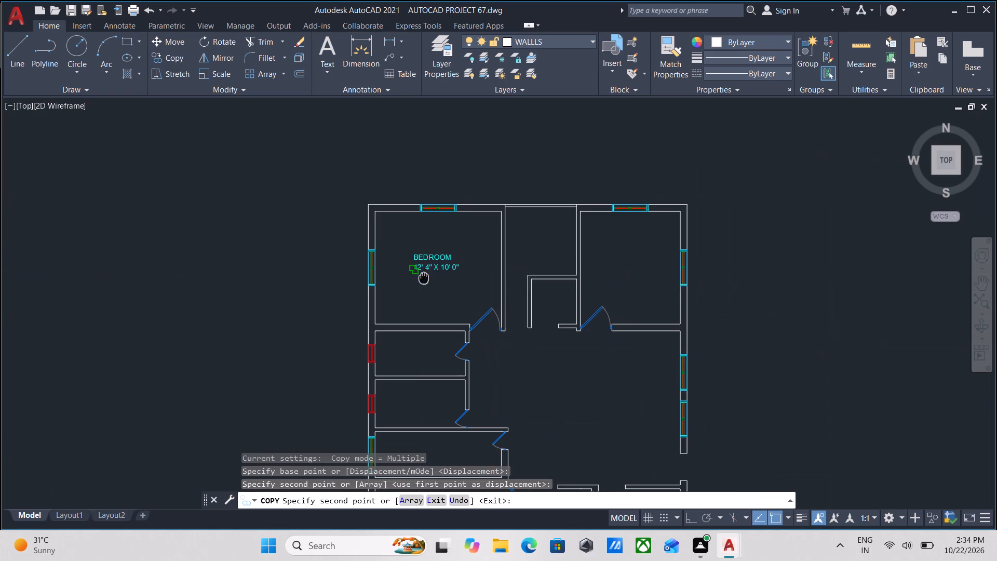
{"action": "left_click", "coordinate": [616, 262]}
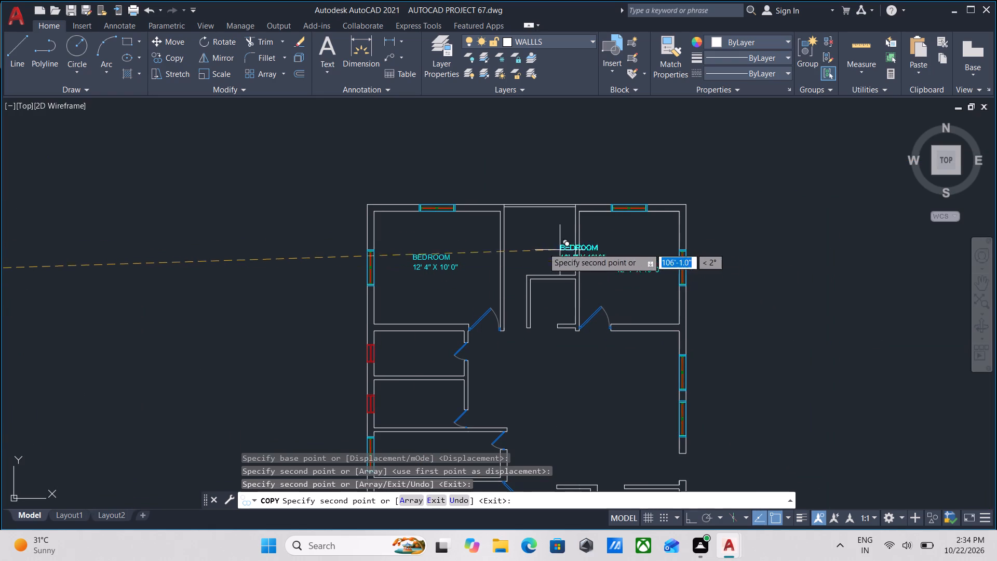
{"action": "left_click", "coordinate": [521, 233]}
{"action": "scroll", "coordinate": [535, 299], "scroll_direction": "up", "scroll_amount": 2}
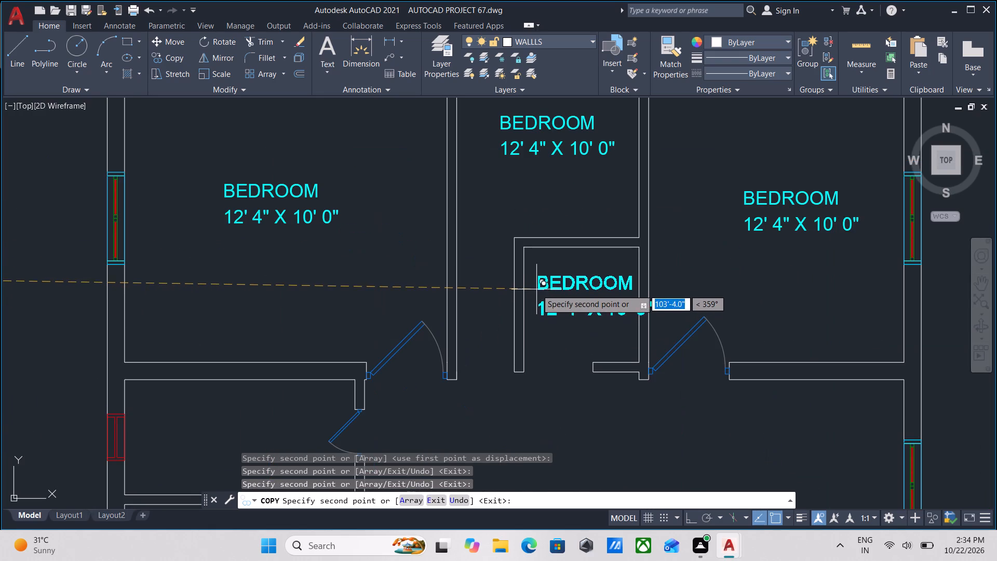
{"action": "left_click", "coordinate": [535, 290]}
{"action": "middle_click_drag", "start_coordinate": [535, 290], "coordinate": [554, 203]}
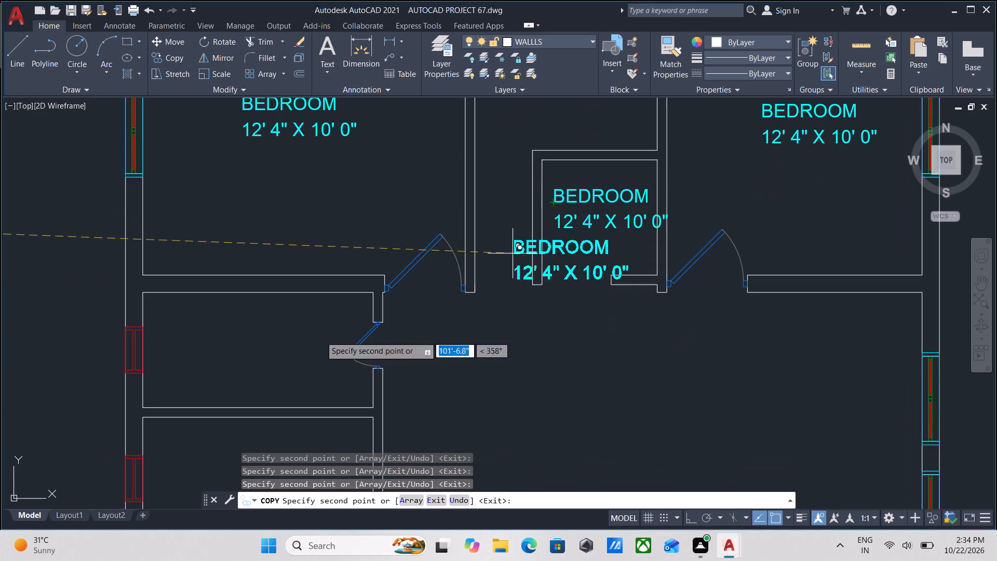
{"action": "scroll", "coordinate": [238, 346], "scroll_direction": "down", "scroll_amount": 2}
{"action": "key", "text": "Escape"}
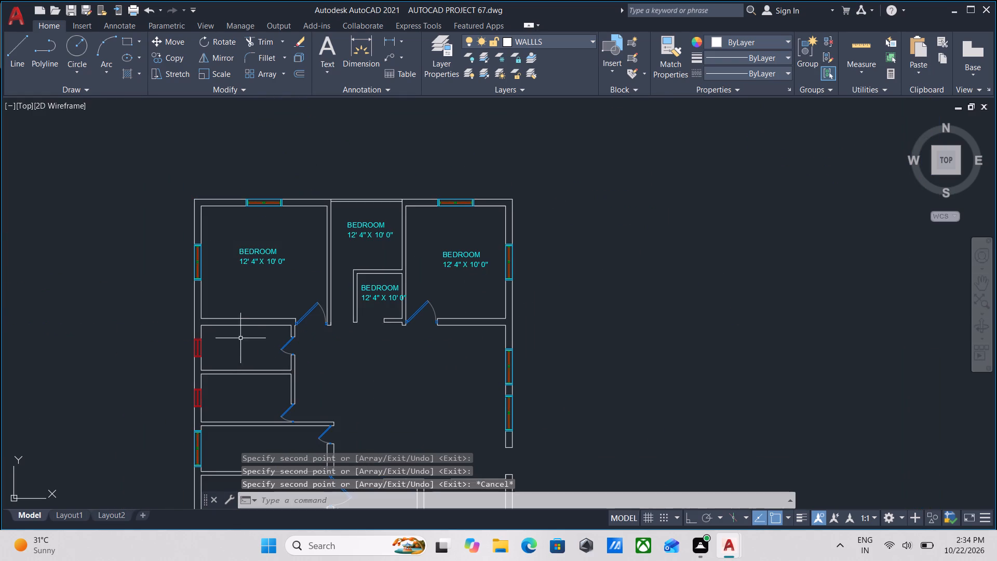
Measure the inside width and depth of the unfurnished plan's northwest bedroom.
{"action": "middle_click_drag", "start_coordinate": [247, 278], "coordinate": [373, 326]}
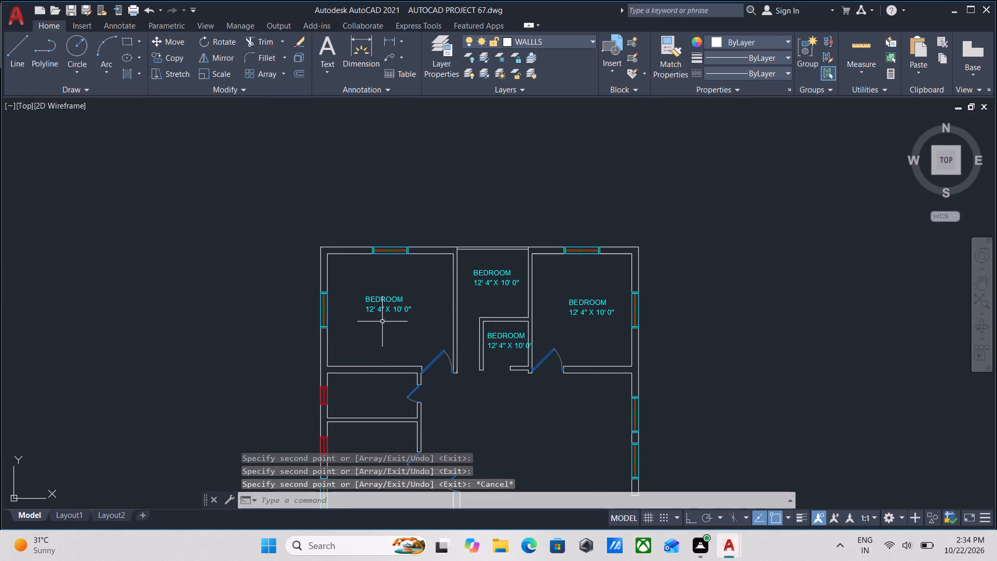
{"action": "scroll", "coordinate": [352, 311], "scroll_direction": "up", "scroll_amount": 1}
{"action": "scroll", "coordinate": [407, 281], "scroll_direction": "up", "scroll_amount": 1}
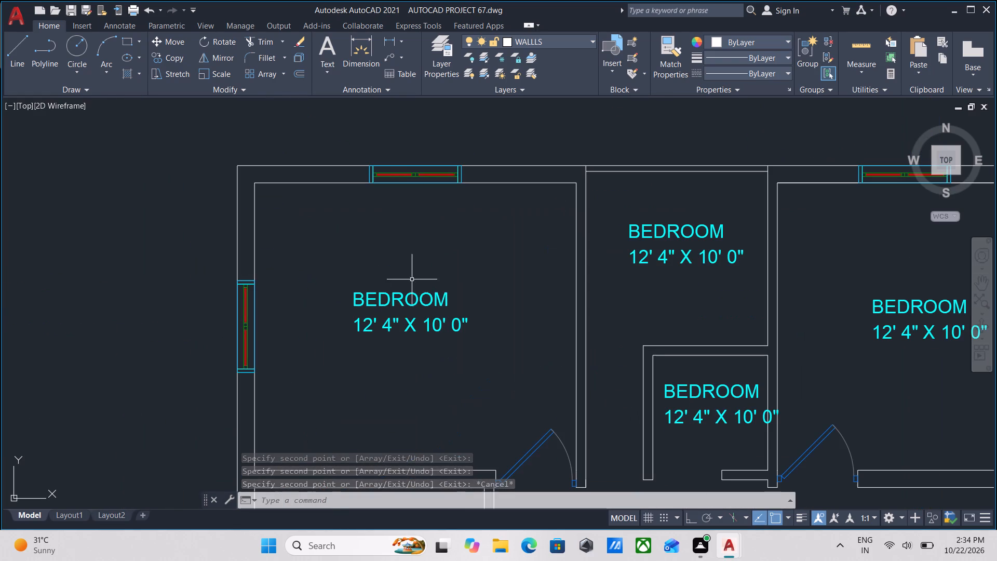
{"action": "scroll", "coordinate": [356, 368], "scroll_direction": "down", "scroll_amount": 2}
{"action": "middle_click_drag", "start_coordinate": [357, 362], "coordinate": [455, 306]}
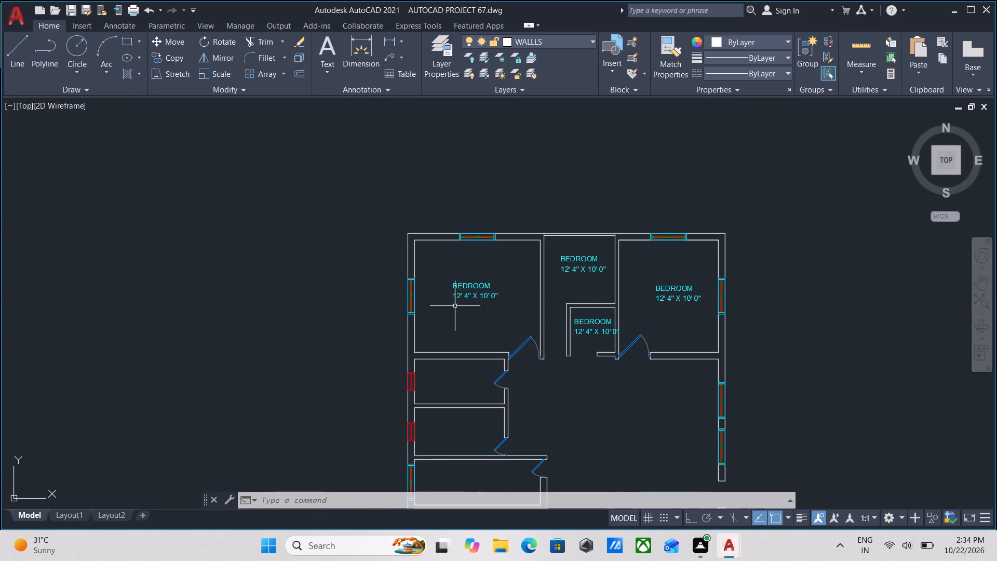
{"action": "type", "text": "MEA"}
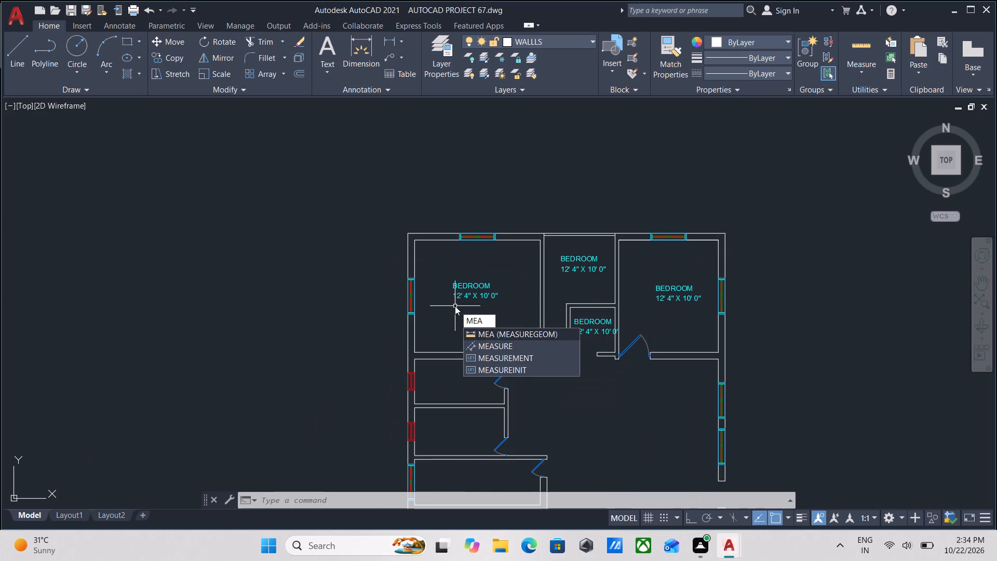
{"action": "key", "text": "Return"}
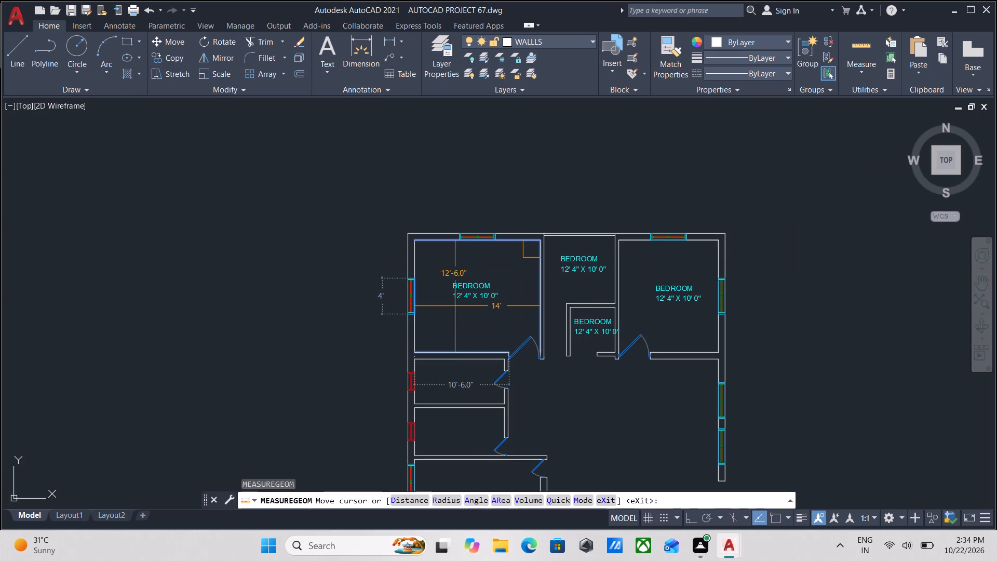
{"action": "key", "text": "Escape"}
Change the first dimension in the northwest bedroom's size text to 16' 0".
{"action": "scroll", "coordinate": [465, 298], "scroll_direction": "up", "scroll_amount": 1}
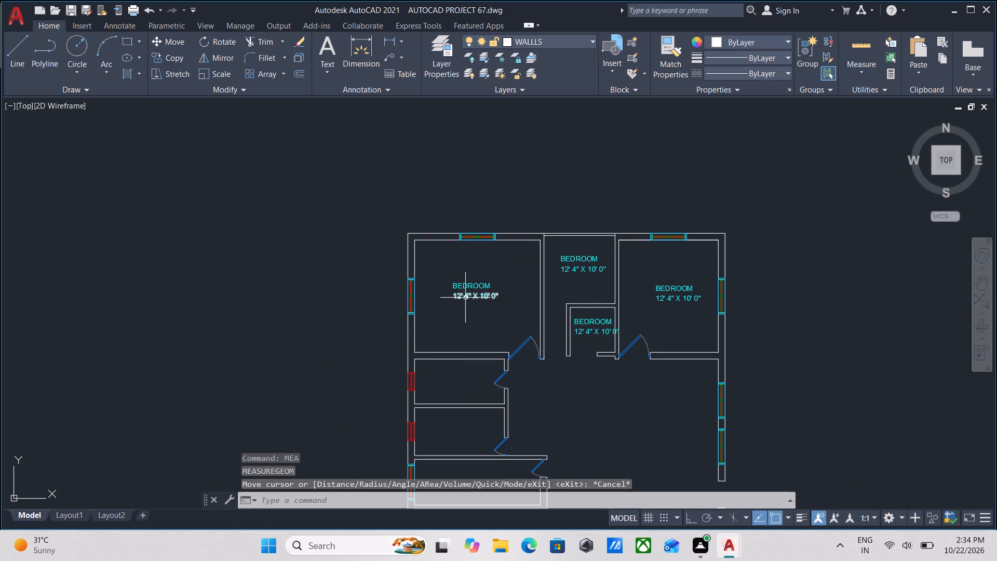
{"action": "triple_click", "coordinate": [466, 293]}
{"action": "left_click", "coordinate": [466, 293]}
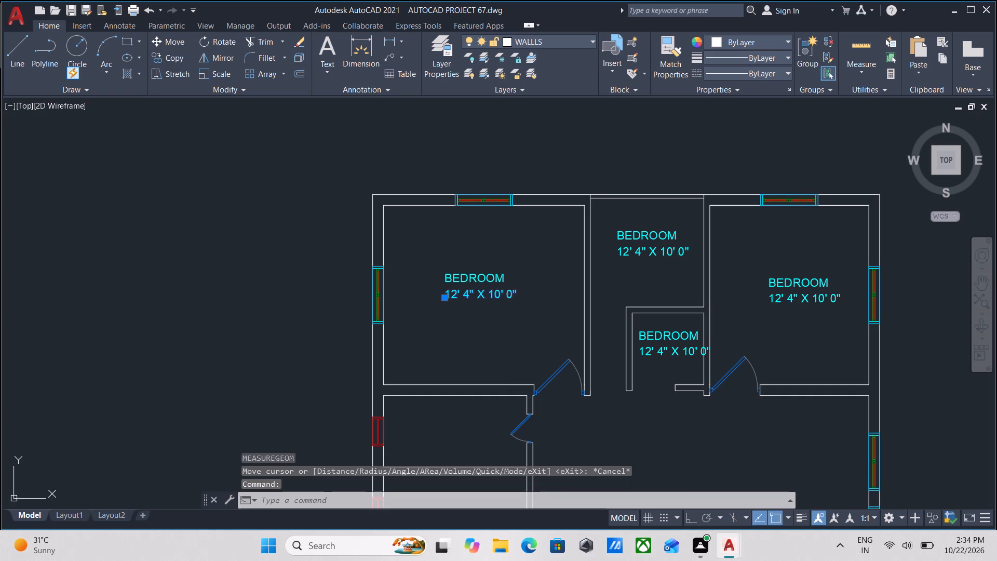
{"action": "left_click", "coordinate": [456, 293]}
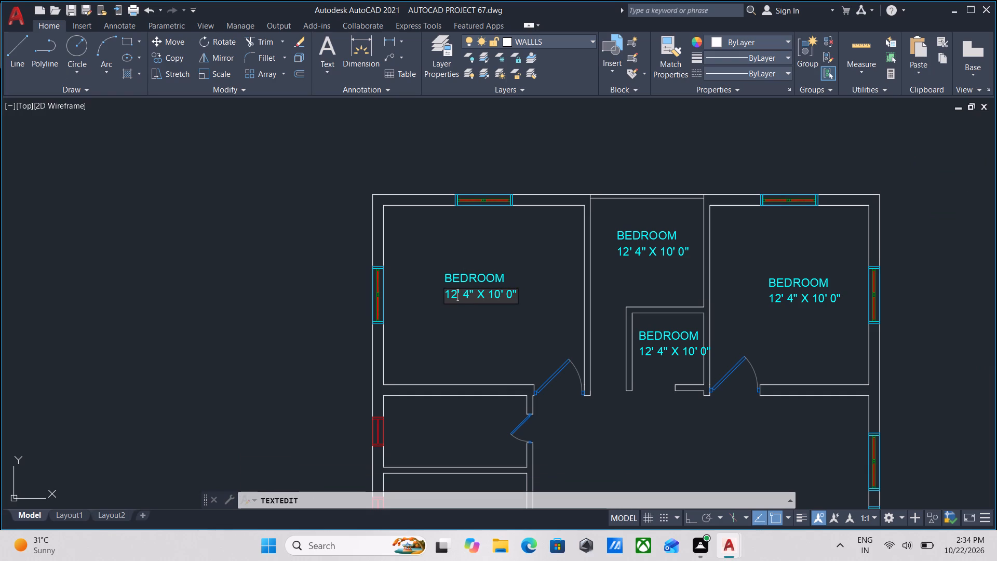
{"action": "key", "text": "BackSpace"}
{"action": "key", "text": "6"}
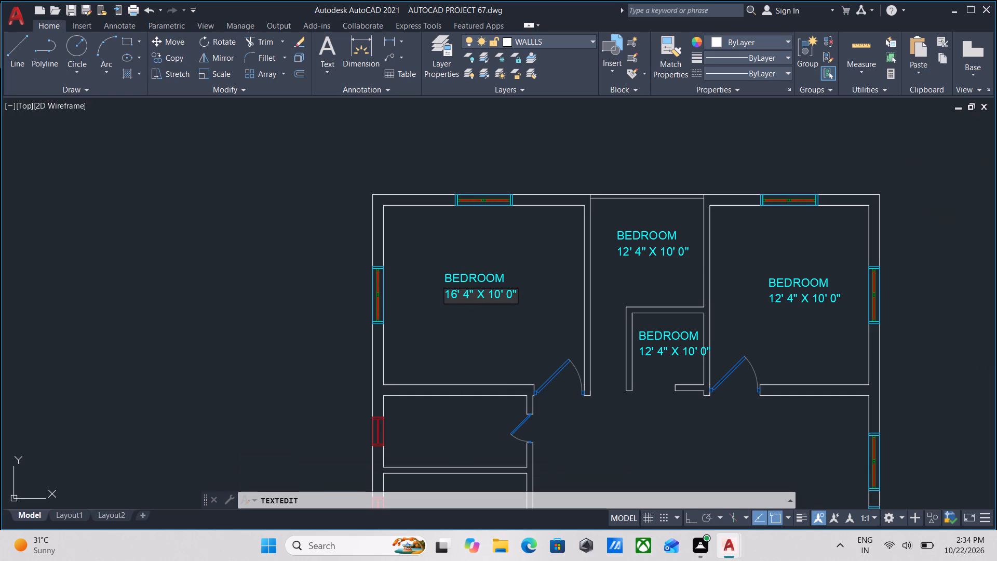
{"action": "left_click", "coordinate": [469, 293]}
{"action": "key", "text": "BackSpace"}
{"action": "key", "text": "0"}
Change the second dimension in the northwest bedroom's size text to 12'6".
{"action": "left_click", "coordinate": [503, 293]}
{"action": "left_click", "coordinate": [501, 295]}
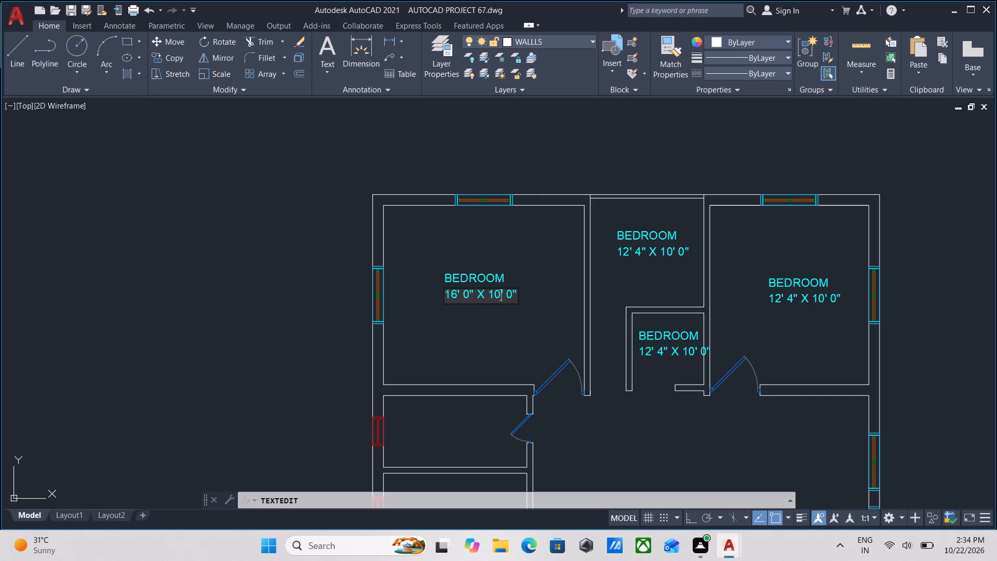
{"action": "key", "text": "BackSpace"}
{"action": "key", "text": "BackSpace"}
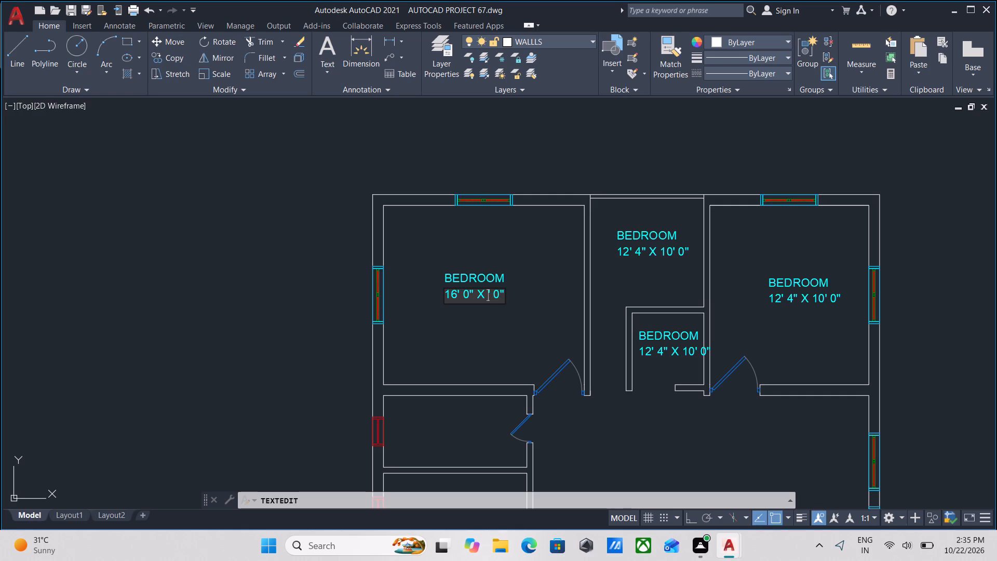
{"action": "key", "text": "4"}
{"action": "key", "text": "BackSpace"}
{"action": "type", "text": "12"}
{"action": "key", "text": "apostrophe"}
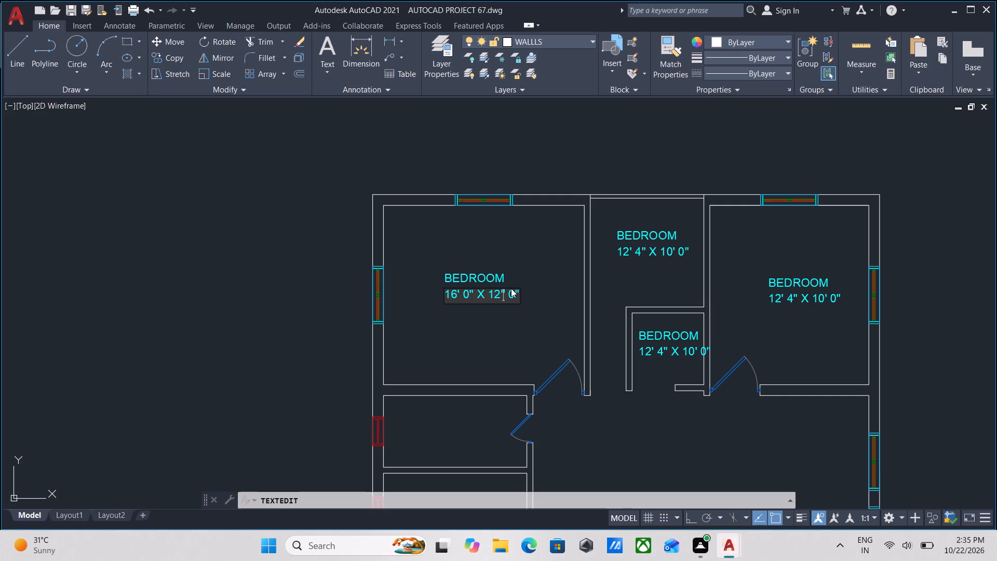
{"action": "left_click", "coordinate": [510, 299]}
{"action": "key", "text": "BackSpace"}
{"action": "key", "text": "BackSpace"}
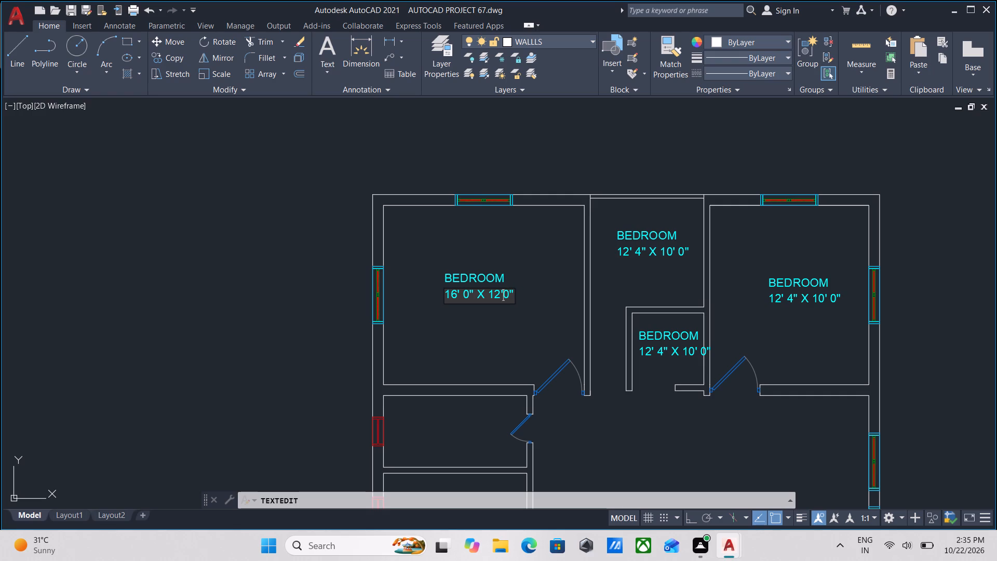
{"action": "left_click", "coordinate": [508, 293]}
{"action": "key", "text": "BackSpace"}
{"action": "key", "text": "6"}
{"action": "key", "text": "Return"}
{"action": "key", "text": "Return"}
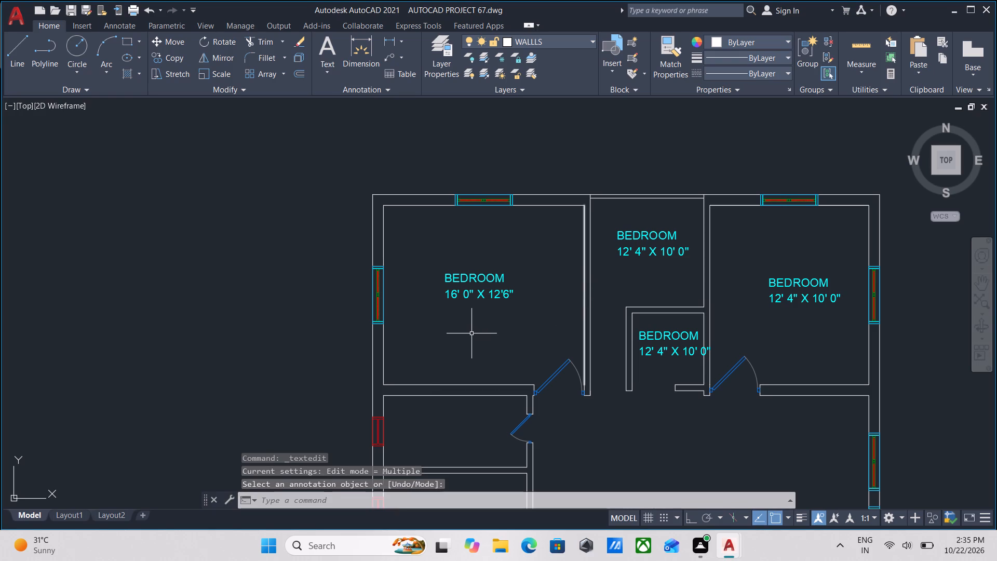
Measure the northwest bedroom's inside width and depth again to check its size text.
{"action": "type", "text": "MEA"}
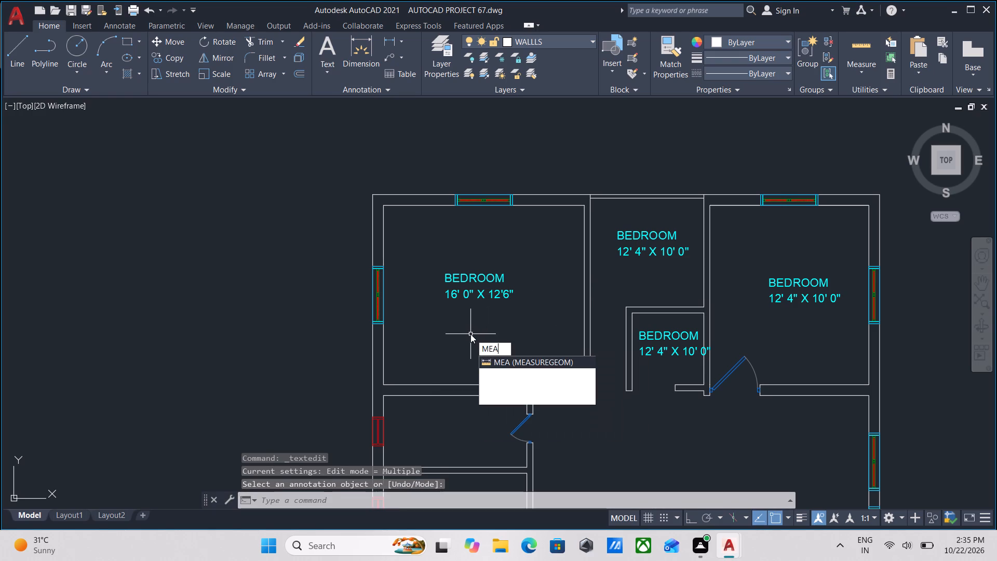
{"action": "key", "text": "Return"}
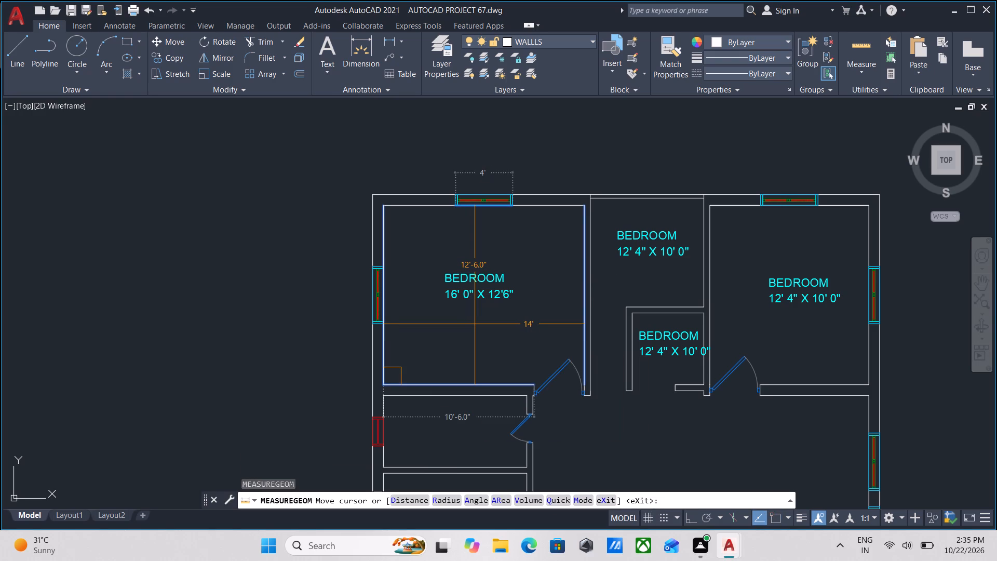
{"action": "scroll", "coordinate": [443, 301], "scroll_direction": "up", "scroll_amount": 2}
{"action": "key", "text": "Escape"}
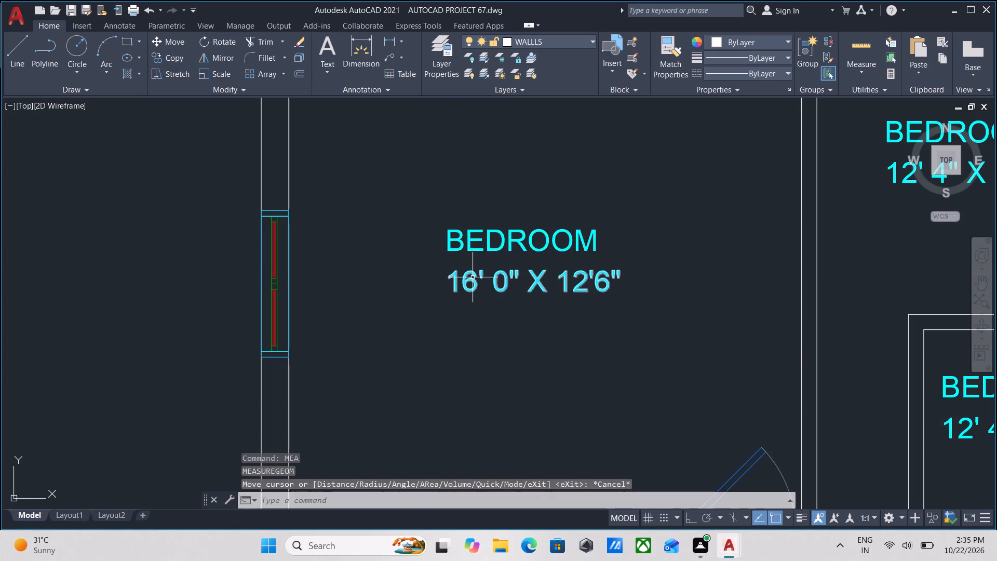
Change the first dimension in the northwest bedroom's size text to 14' 0".
{"action": "triple_click", "coordinate": [473, 277]}
{"action": "left_click", "coordinate": [473, 277]}
{"action": "left_click", "coordinate": [473, 277]}
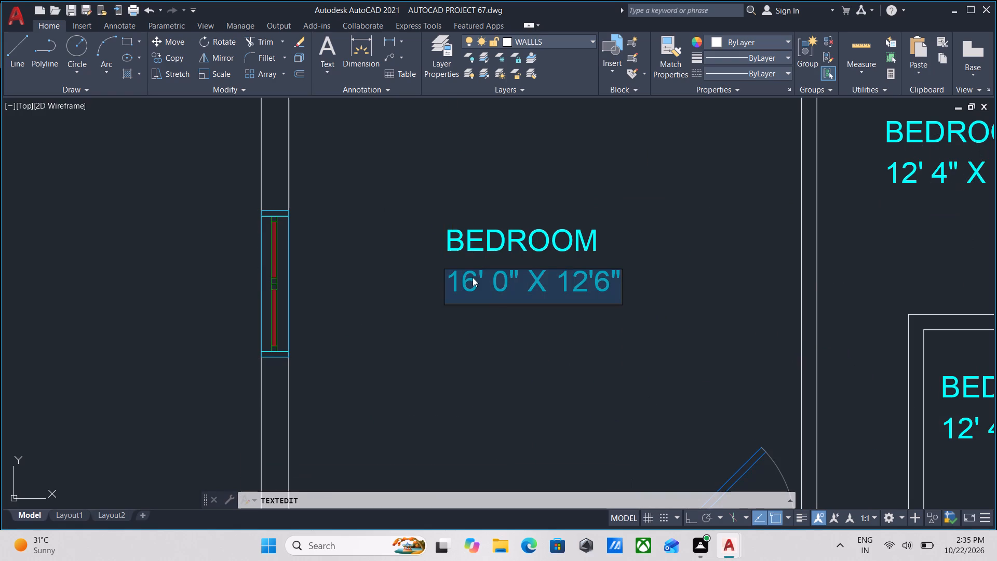
{"action": "left_click", "coordinate": [477, 284]}
{"action": "key", "text": "BackSpace"}
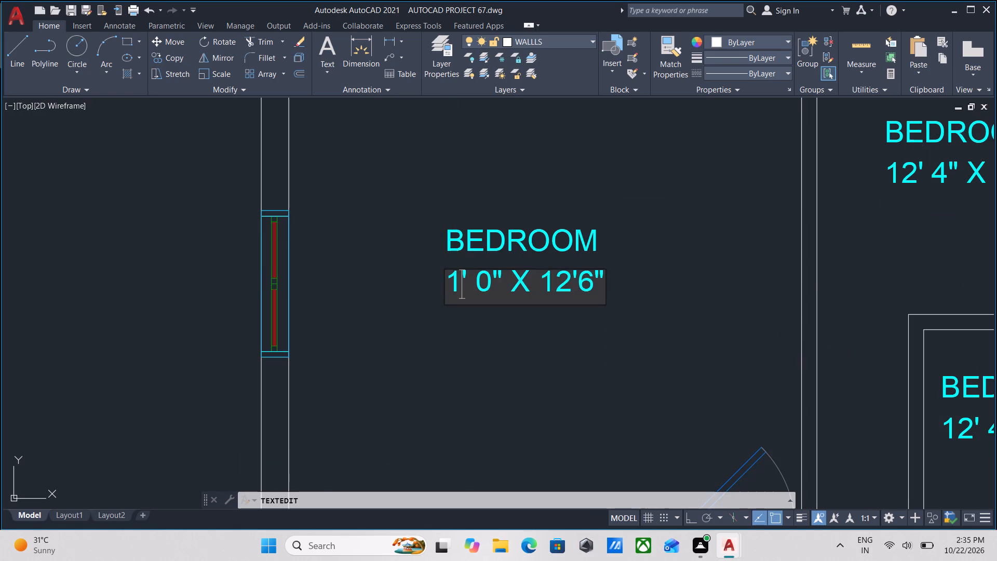
{"action": "key", "text": "4"}
{"action": "key", "text": "Return"}
{"action": "key", "text": "Return"}
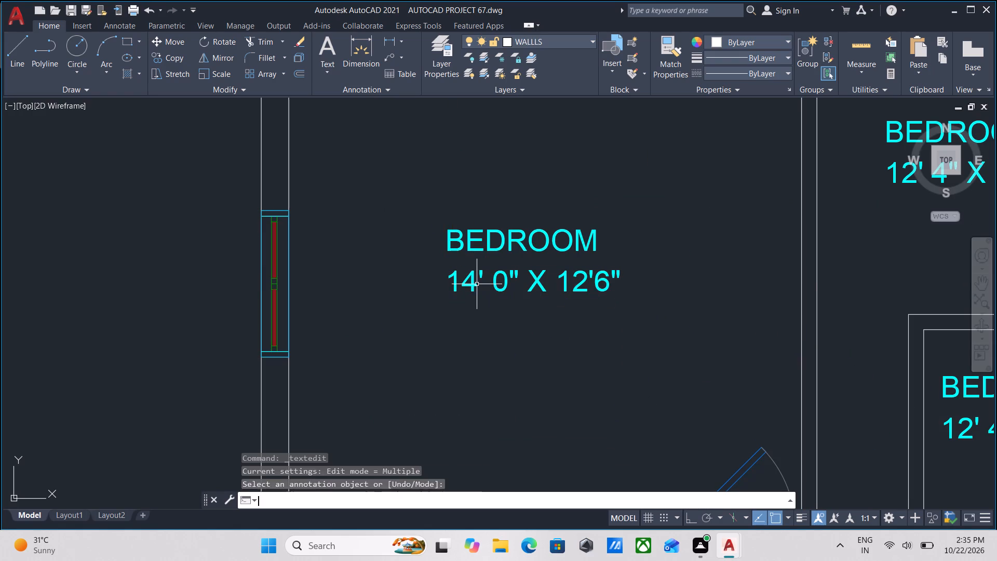
{"action": "key", "text": "Escape"}
Measure the inside width and depth of the small room between the two northern bedrooms.
{"action": "scroll", "coordinate": [505, 286], "scroll_direction": "down", "scroll_amount": 2}
{"action": "middle_click_drag", "start_coordinate": [521, 292], "coordinate": [442, 302]}
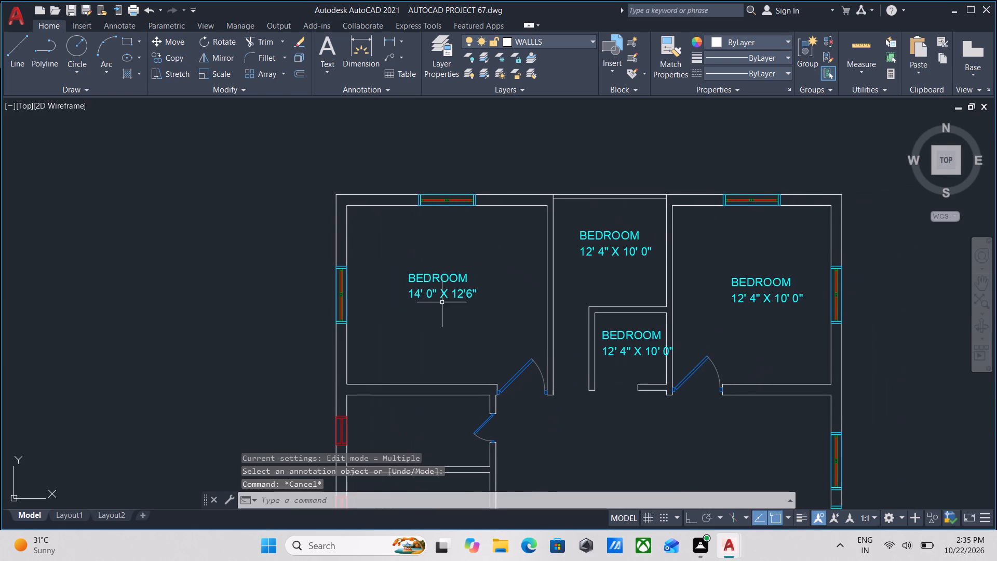
{"action": "scroll", "coordinate": [613, 285], "scroll_direction": "up", "scroll_amount": 1}
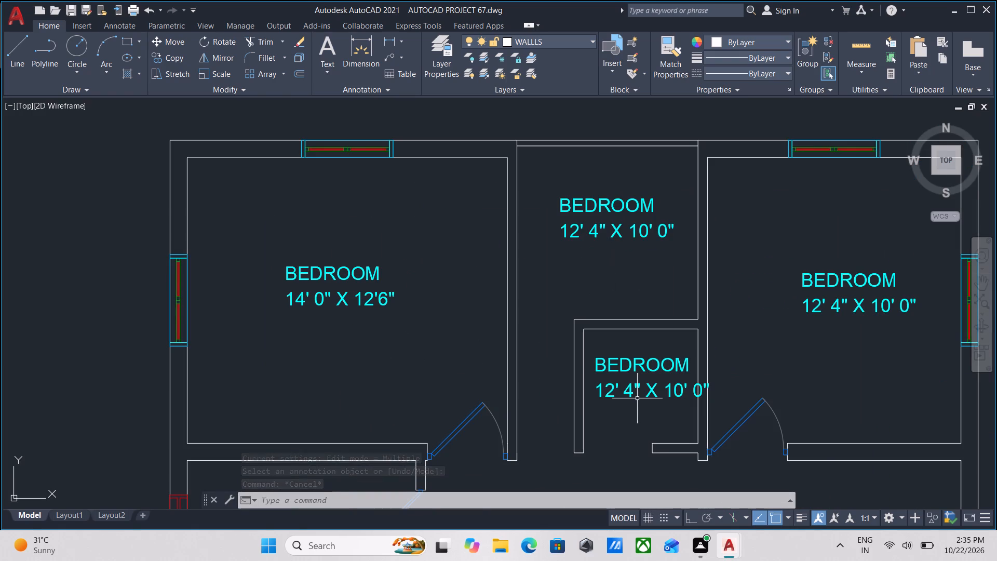
{"action": "type", "text": "ME"}
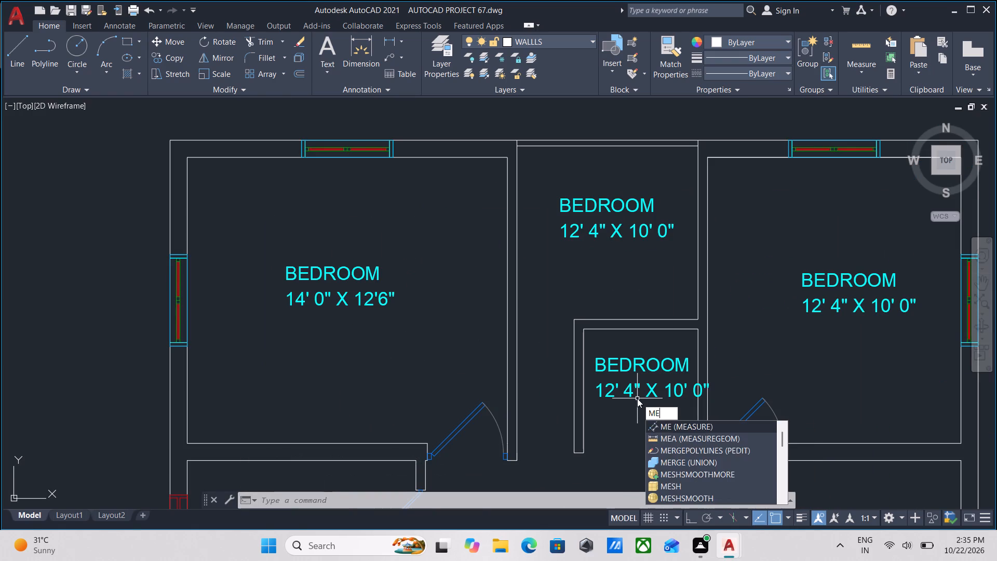
{"action": "key", "text": "a"}
{"action": "key", "text": "Return"}
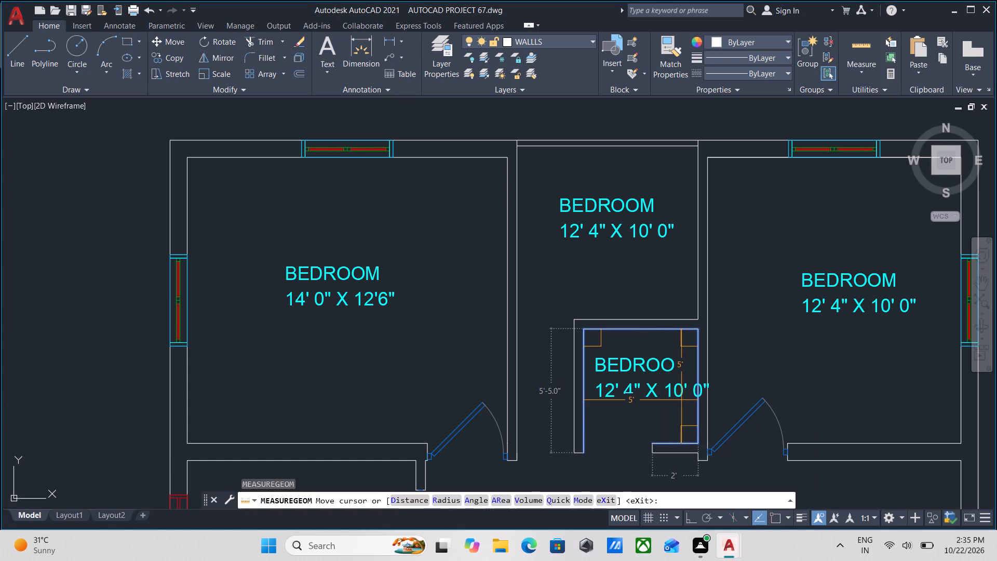
{"action": "key", "text": "Escape"}
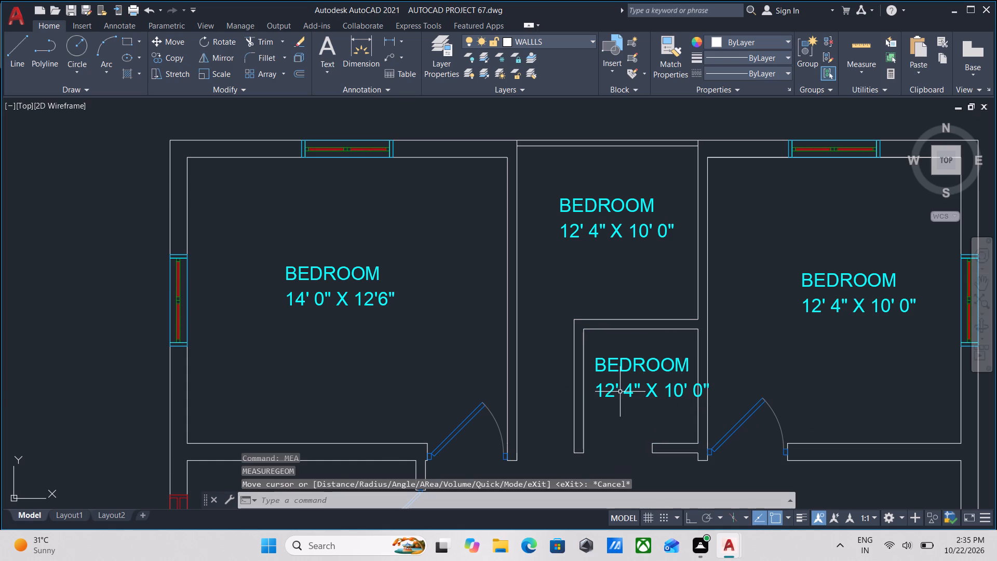
Change the small middle room's name text from BEDROOM to PUJA GADI.
{"action": "triple_click", "coordinate": [619, 363]}
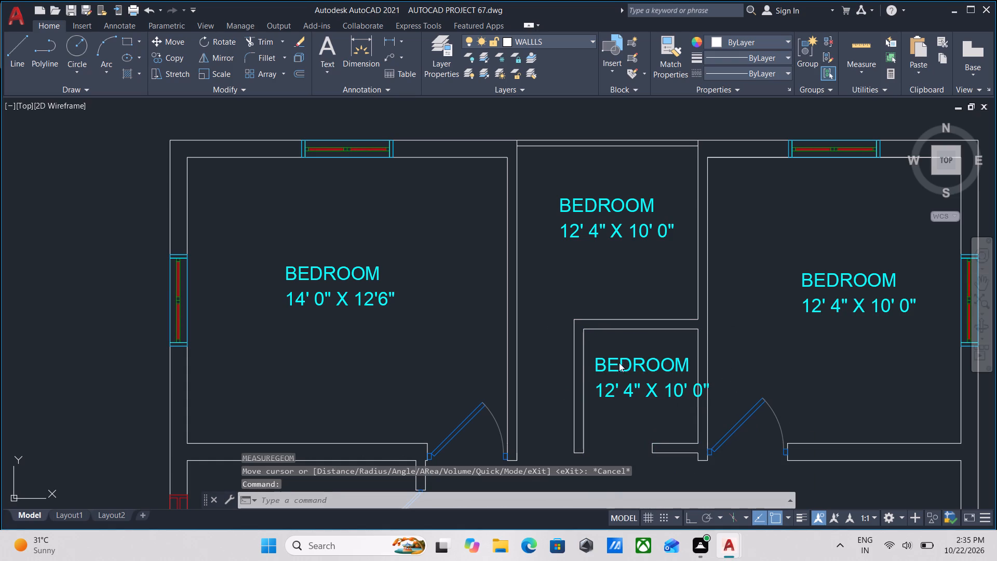
{"action": "left_click_drag", "start_coordinate": [689, 363], "coordinate": [685, 363]}
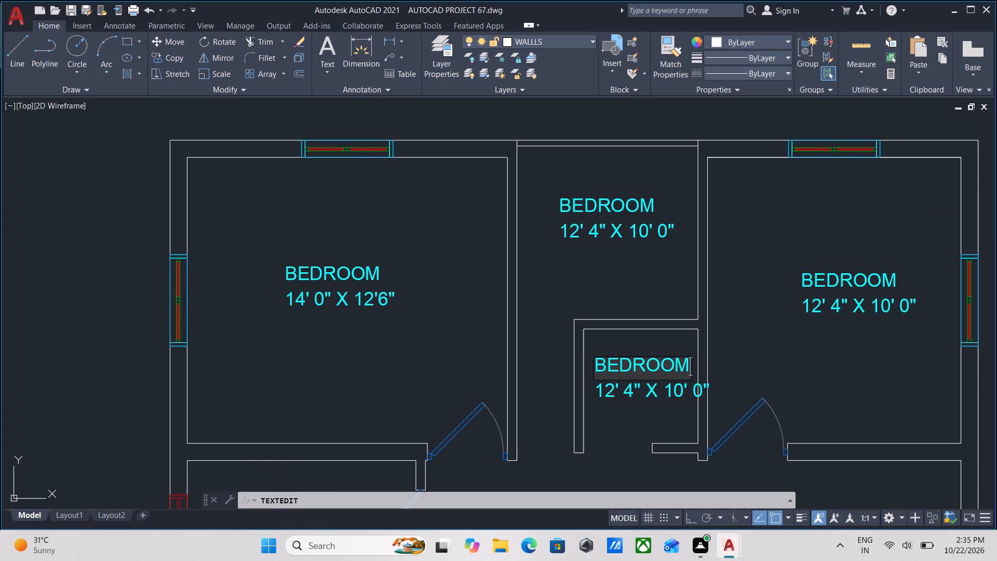
{"action": "left_click_drag", "start_coordinate": [685, 363], "coordinate": [560, 371]}
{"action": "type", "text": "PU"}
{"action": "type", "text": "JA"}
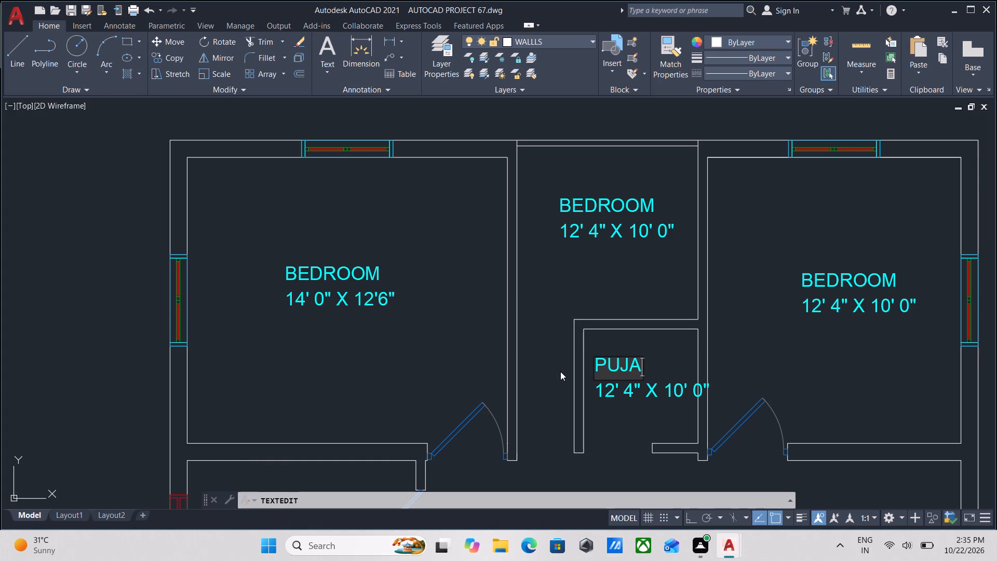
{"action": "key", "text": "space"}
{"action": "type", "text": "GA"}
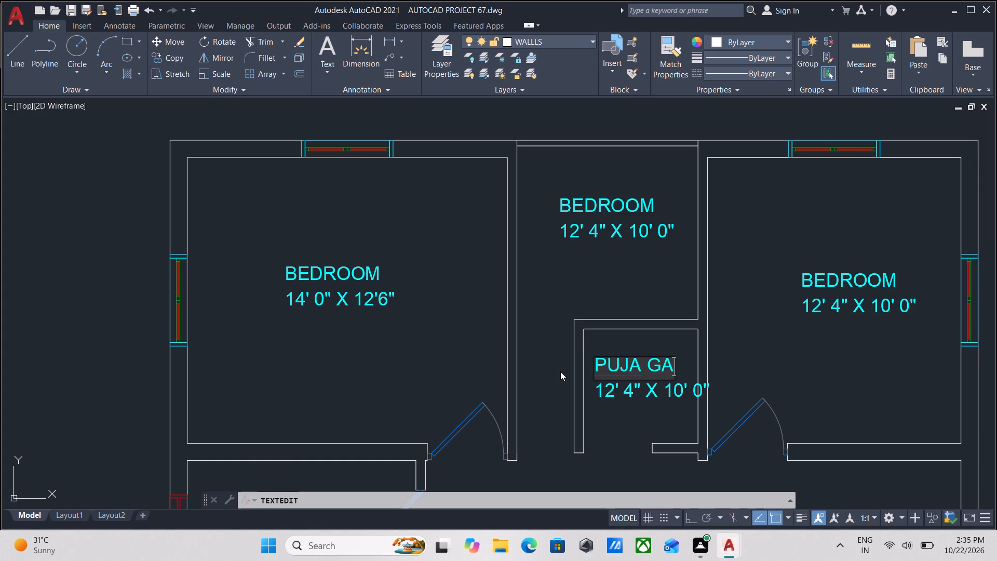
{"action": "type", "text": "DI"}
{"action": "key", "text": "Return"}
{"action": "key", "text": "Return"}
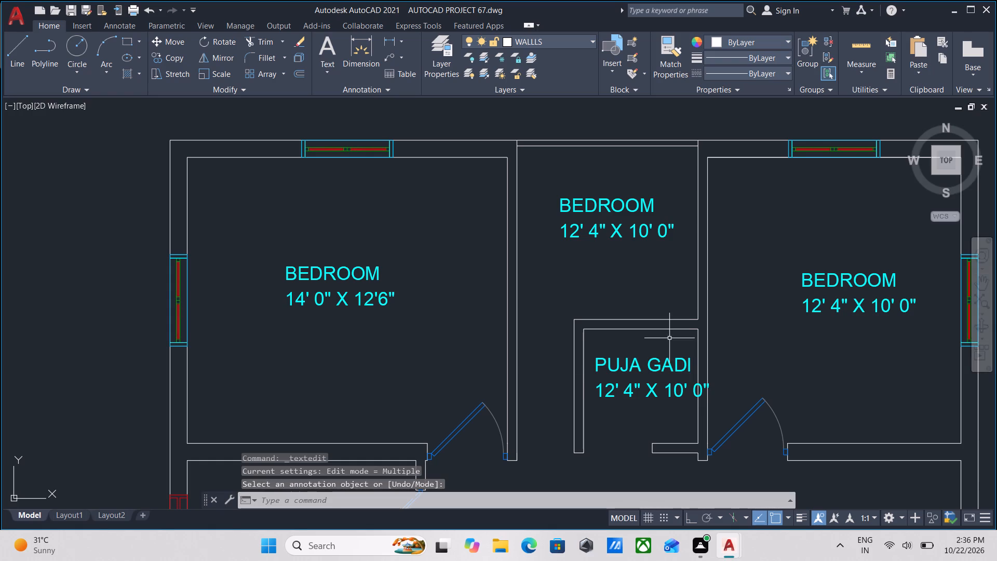
Change the size text under the PUJA GADI label to 5' X 5'.
{"action": "triple_click", "coordinate": [630, 393]}
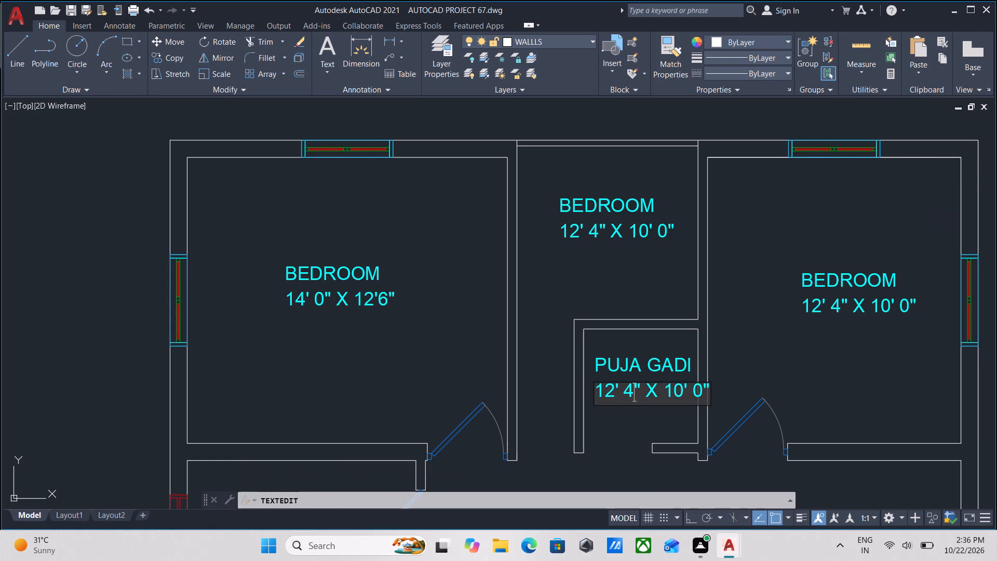
{"action": "left_click", "coordinate": [640, 394]}
{"action": "key", "text": "BackSpace"}
{"action": "key", "text": "BackSpace"}
{"action": "key", "text": "BackSpace"}
{"action": "key", "text": "BackSpace"}
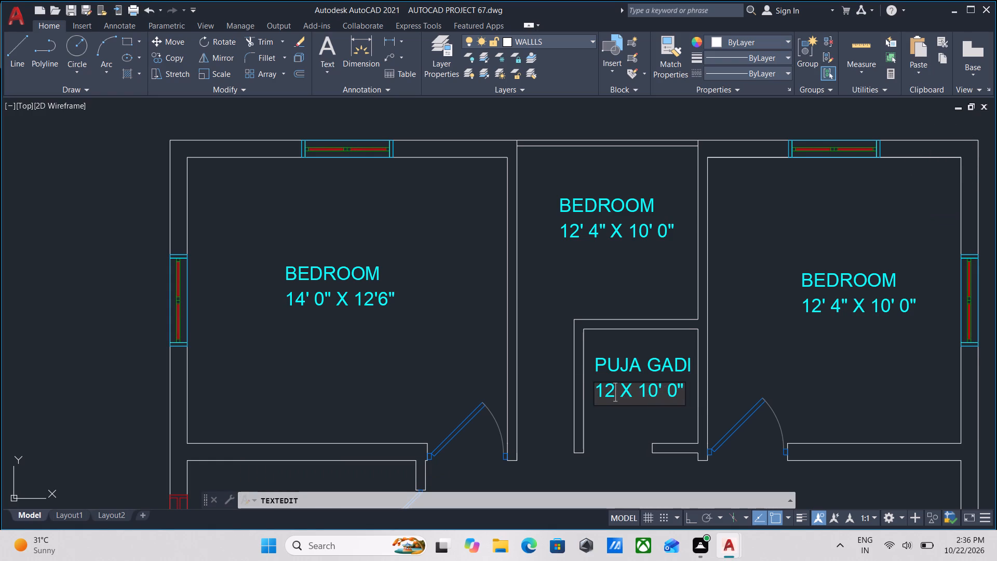
{"action": "key", "text": "BackSpace"}
{"action": "key", "text": "BackSpace"}
{"action": "type", "text": "5'"}
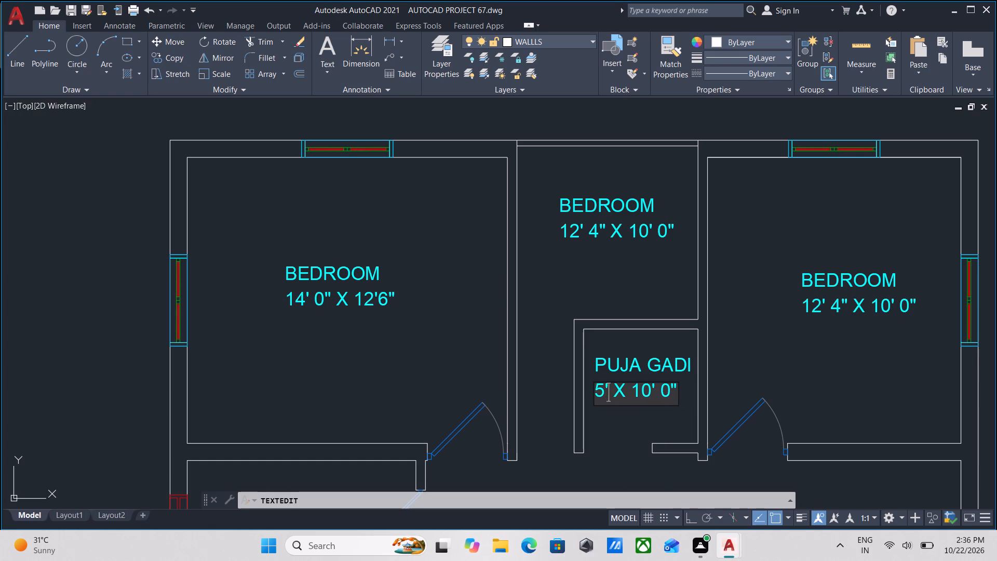
{"action": "left_click", "coordinate": [652, 395]}
{"action": "key", "text": "BackSpace"}
{"action": "key", "text": "BackSpace"}
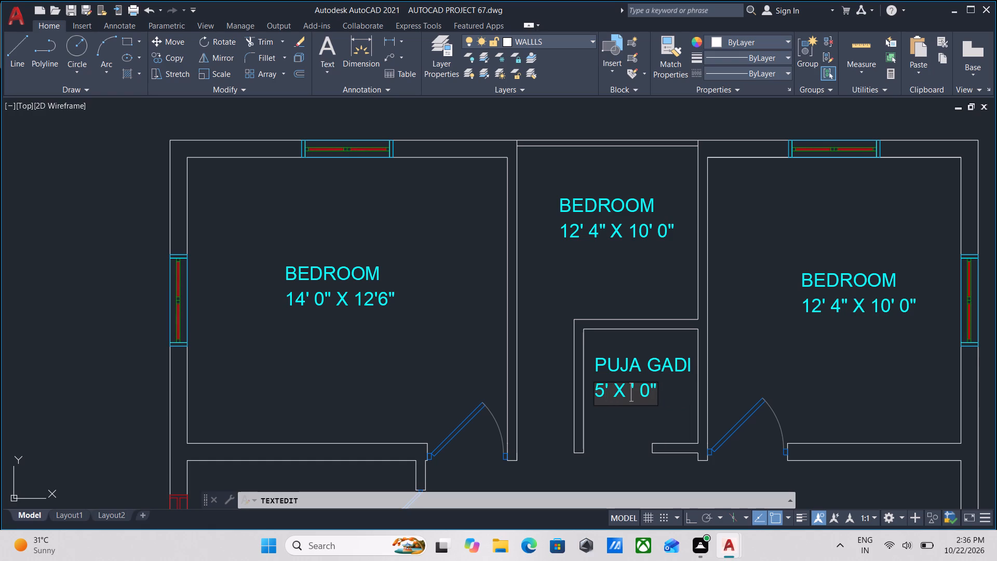
{"action": "key", "text": "5"}
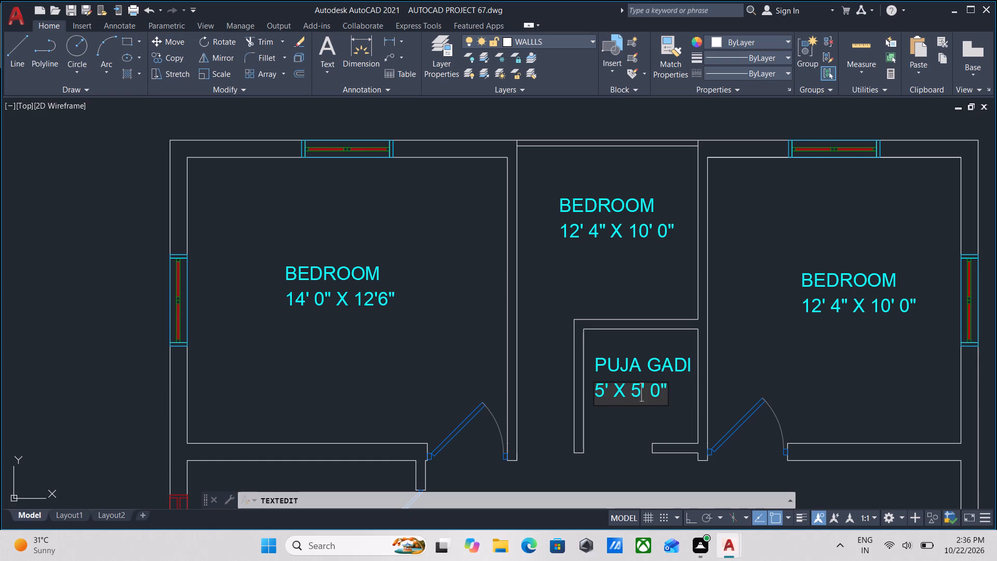
{"action": "left_click", "coordinate": [664, 390]}
{"action": "key", "text": "BackSpace"}
{"action": "key", "text": "BackSpace"}
{"action": "key", "text": "Return"}
{"action": "key", "text": "Return"}
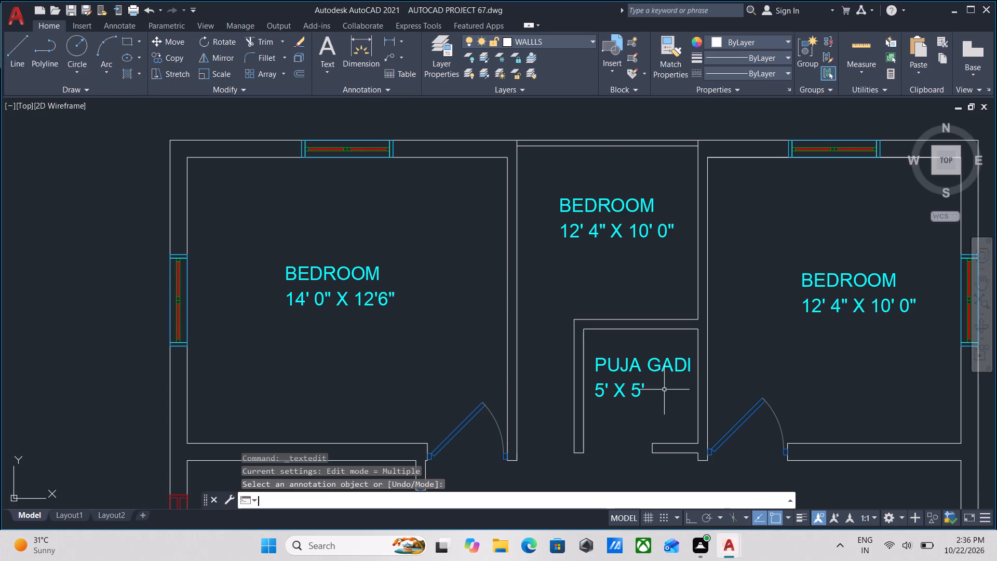
Measure the inside width and depth of the northeast bedroom.
{"action": "scroll", "coordinate": [605, 345], "scroll_direction": "down", "scroll_amount": 2}
{"action": "middle_click_drag", "start_coordinate": [607, 343], "coordinate": [524, 360]}
{"action": "scroll", "coordinate": [605, 344], "scroll_direction": "up", "scroll_amount": 2}
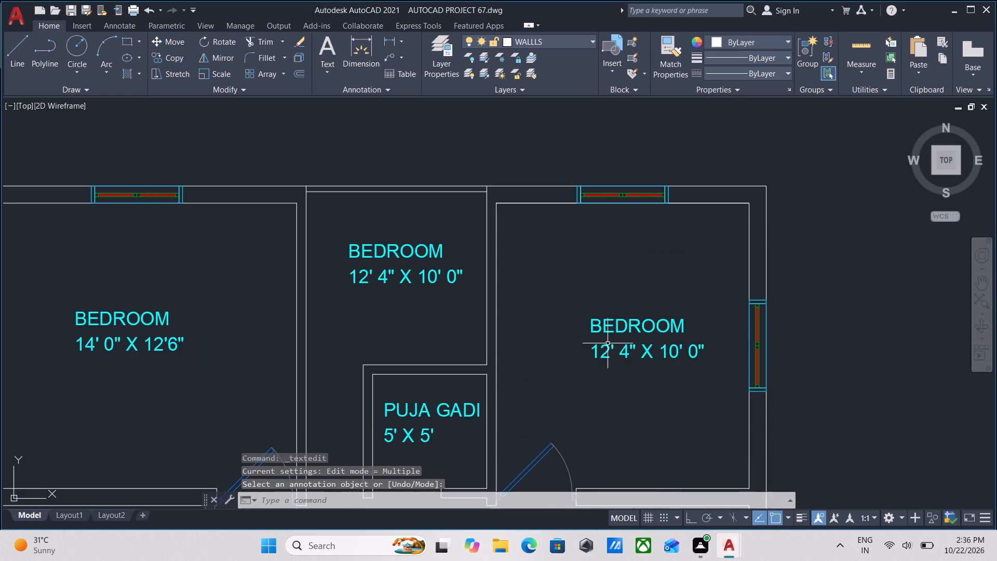
{"action": "type", "text": "MEA"}
{"action": "key", "text": "Return"}
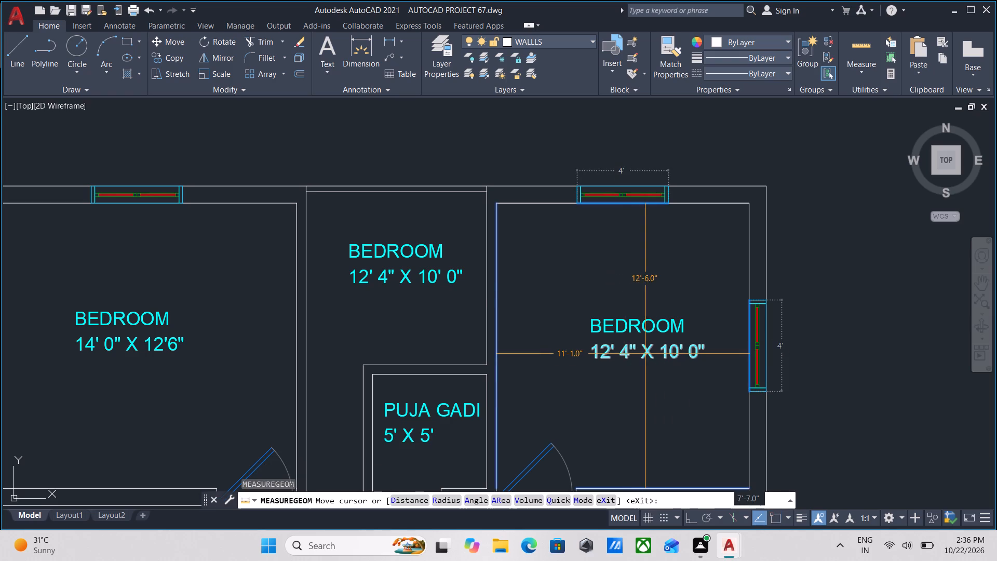
{"action": "scroll", "coordinate": [645, 354], "scroll_direction": "down", "scroll_amount": 1}
{"action": "middle_click_drag", "start_coordinate": [645, 354], "coordinate": [642, 345]}
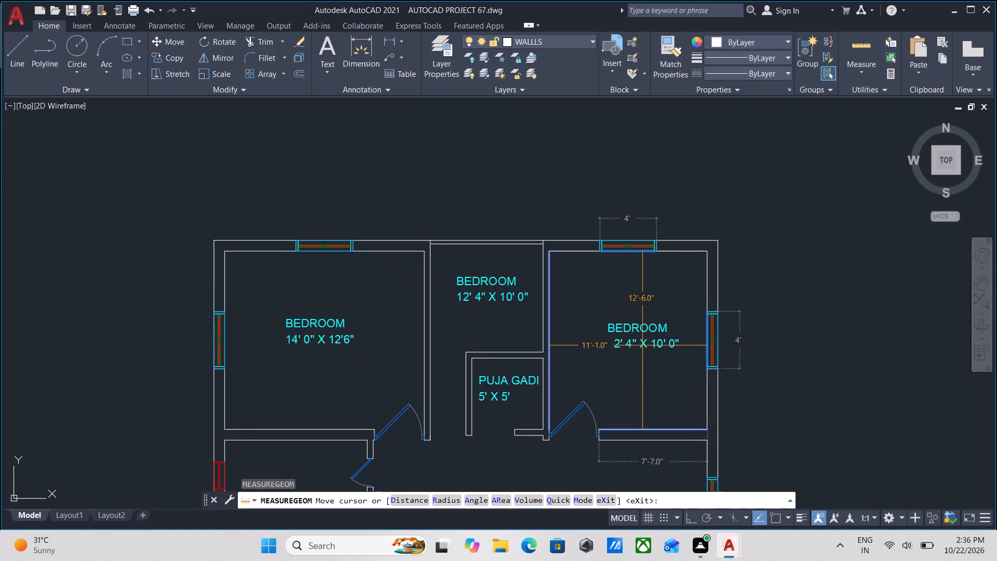
{"action": "key", "text": "Escape"}
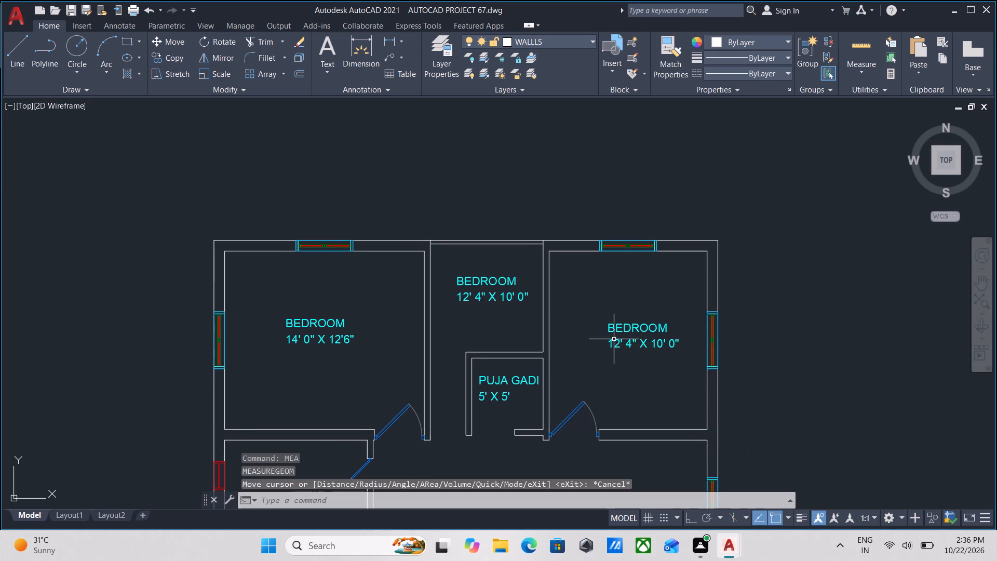
Change the first dimension in the northeast bedroom's size text to 11' 1".
{"action": "triple_click", "coordinate": [614, 342]}
{"action": "scroll", "coordinate": [614, 342], "scroll_direction": "up", "scroll_amount": 3}
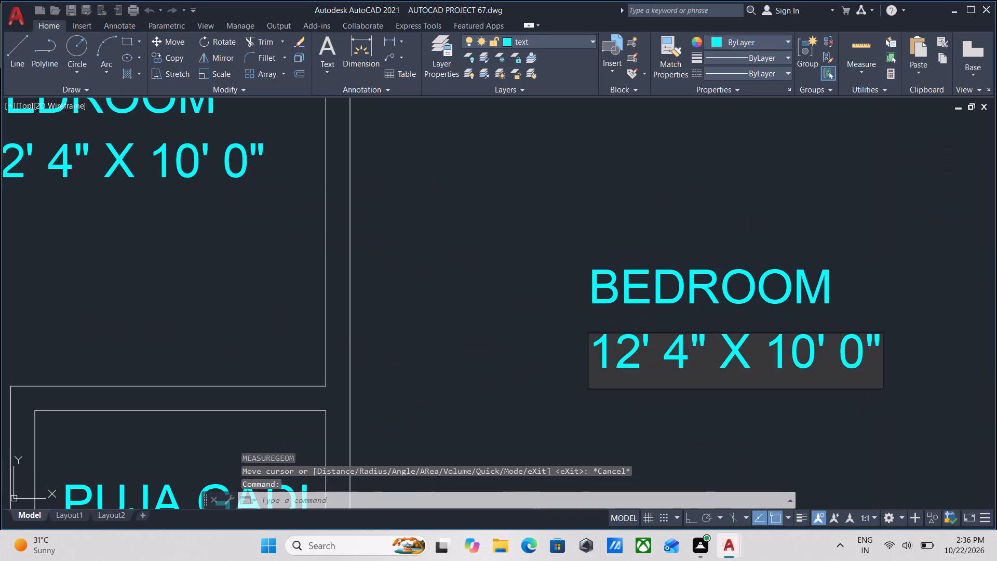
{"action": "left_click", "coordinate": [638, 342]}
{"action": "key", "text": "BackSpace"}
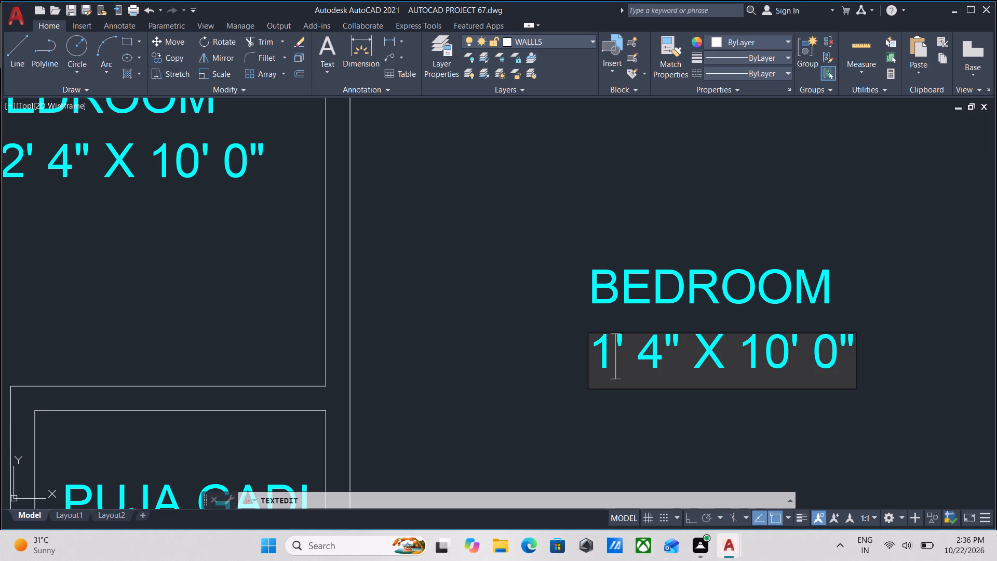
{"action": "key", "text": "1"}
{"action": "left_click", "coordinate": [695, 361]}
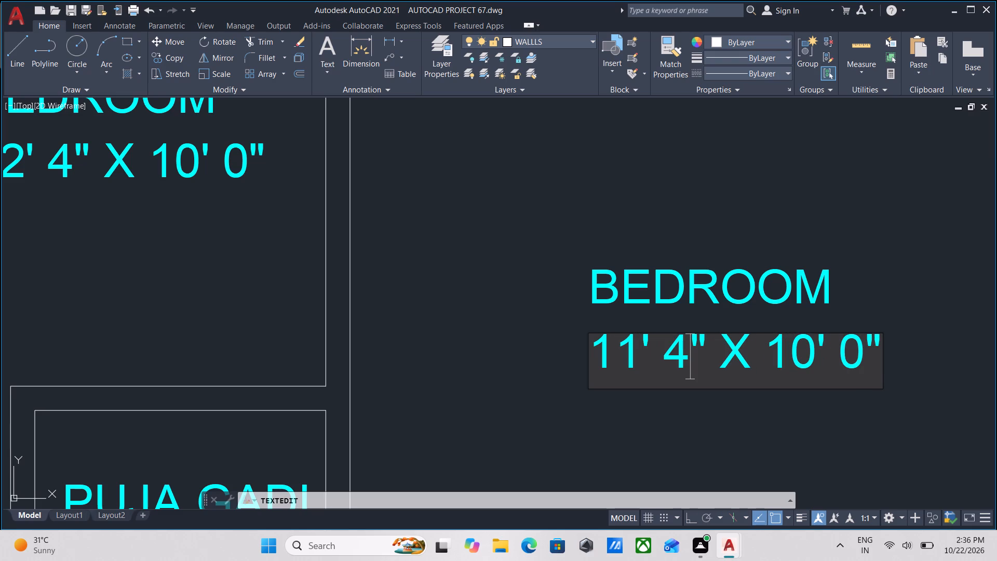
{"action": "key", "text": "BackSpace"}
{"action": "key", "text": "1"}
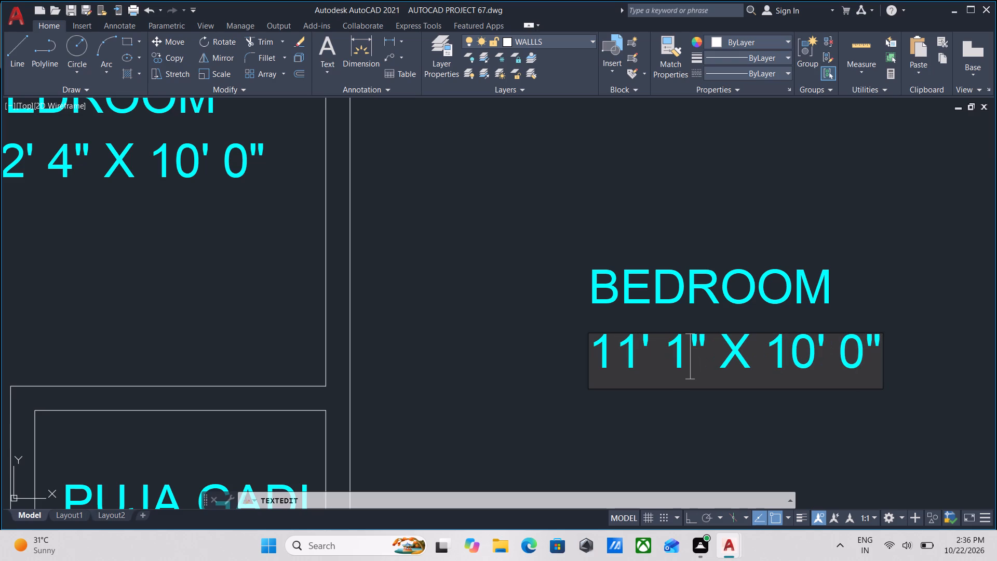
Change the second dimension in the northeast bedroom's size text to 12' 6".
{"action": "scroll", "coordinate": [786, 339], "scroll_direction": "down", "scroll_amount": 1}
{"action": "middle_click_drag", "start_coordinate": [780, 371], "coordinate": [640, 396]}
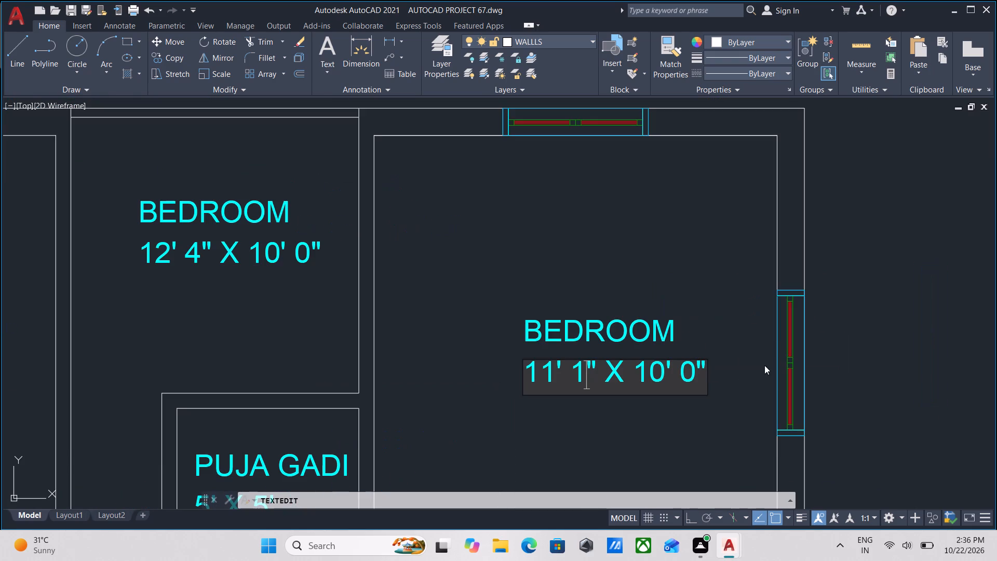
{"action": "scroll", "coordinate": [670, 373], "scroll_direction": "up", "scroll_amount": 1}
{"action": "left_click", "coordinate": [664, 375]}
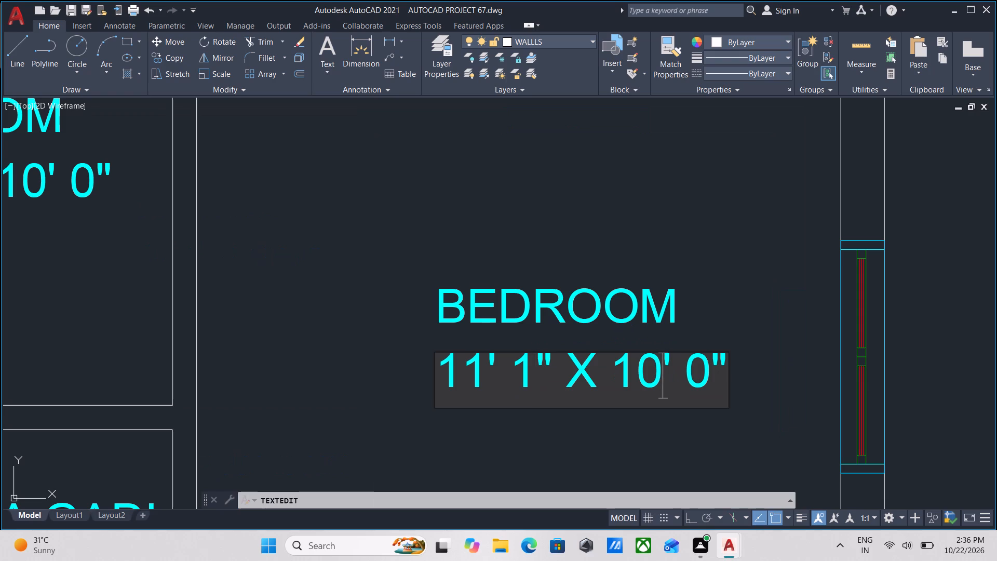
{"action": "key", "text": "BackSpace"}
{"action": "key", "text": "2"}
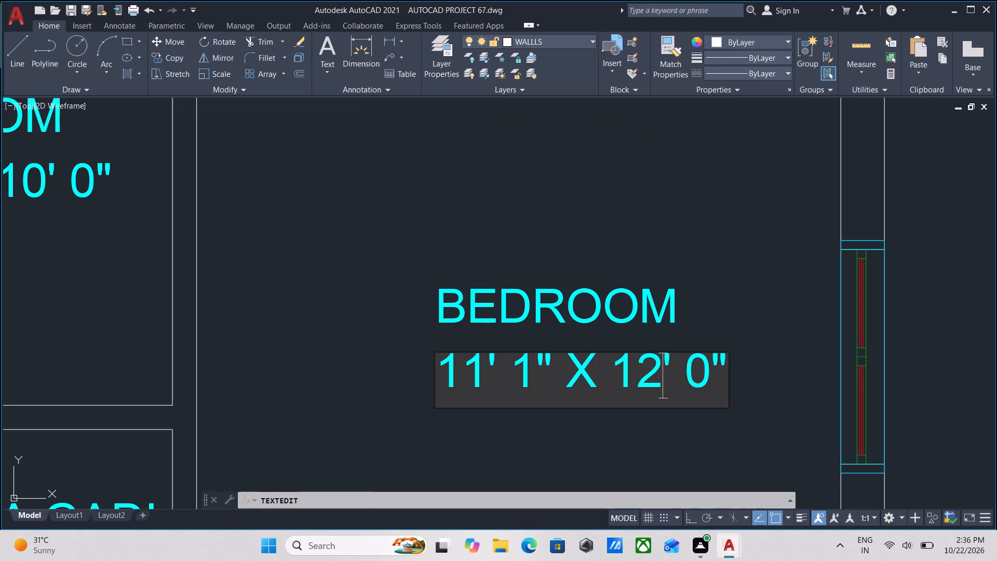
{"action": "left_click", "coordinate": [711, 366]}
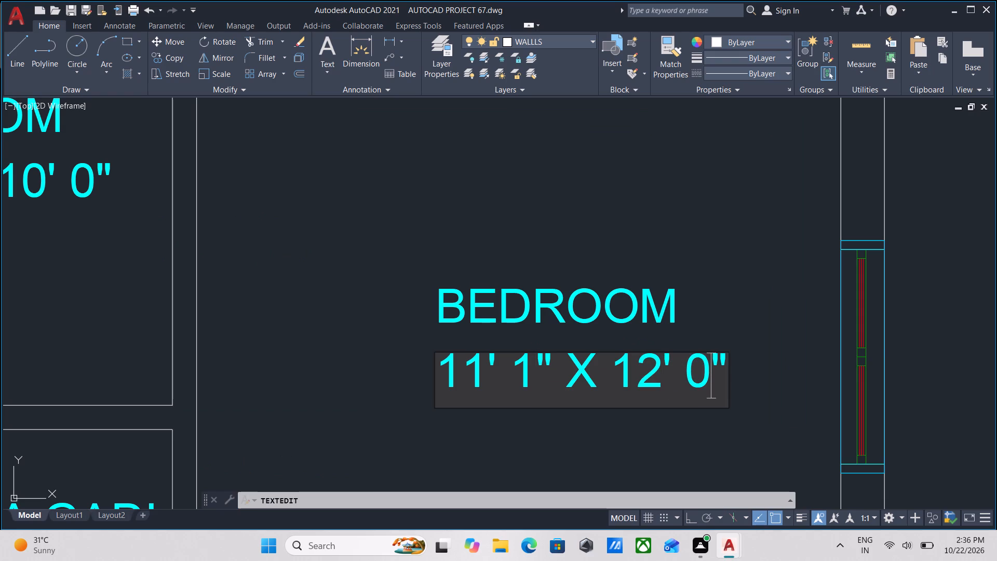
{"action": "key", "text": "BackSpace"}
{"action": "key", "text": "6"}
{"action": "key", "text": "Return"}
{"action": "key", "text": "Return"}
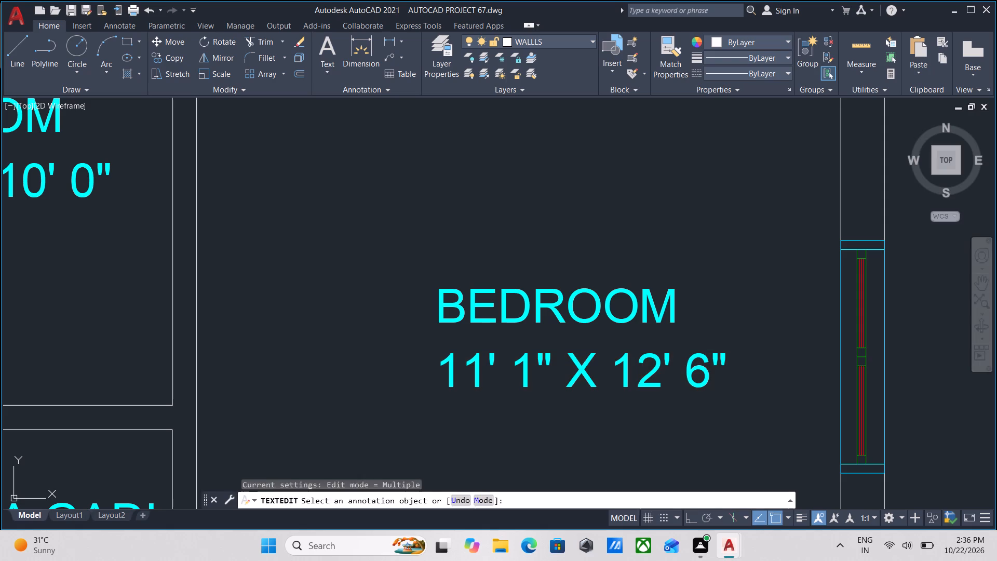
Copy the PUJA GADI label and its size text into the small room directly south of the northwest bedroom.
{"action": "key", "text": "Return"}
{"action": "key", "text": "Escape"}
{"action": "scroll", "coordinate": [706, 306], "scroll_direction": "down", "scroll_amount": 3}
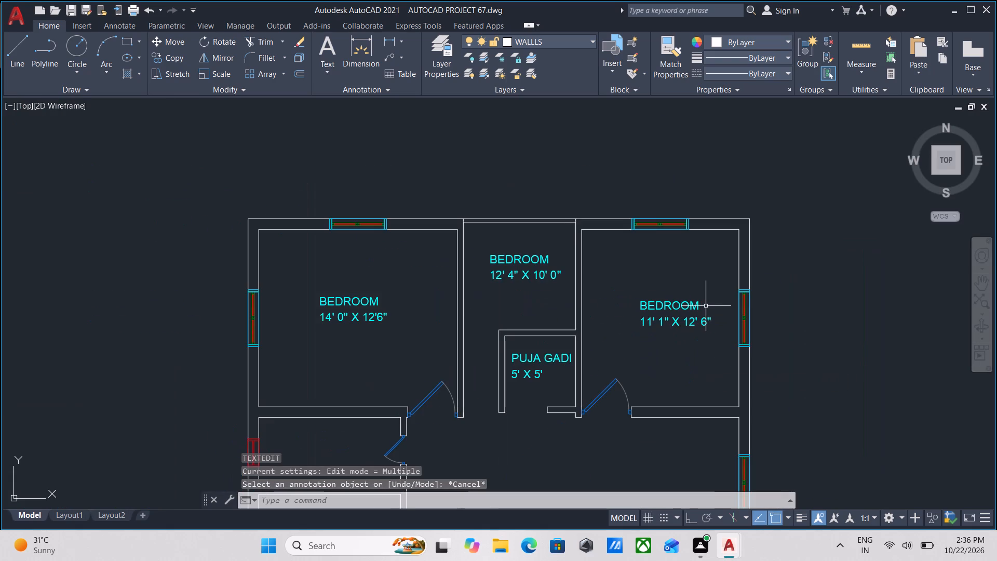
{"action": "scroll", "coordinate": [695, 311], "scroll_direction": "down", "scroll_amount": 1}
{"action": "middle_click_drag", "start_coordinate": [688, 316], "coordinate": [690, 311]}
{"action": "scroll", "coordinate": [688, 317], "scroll_direction": "up", "scroll_amount": 1}
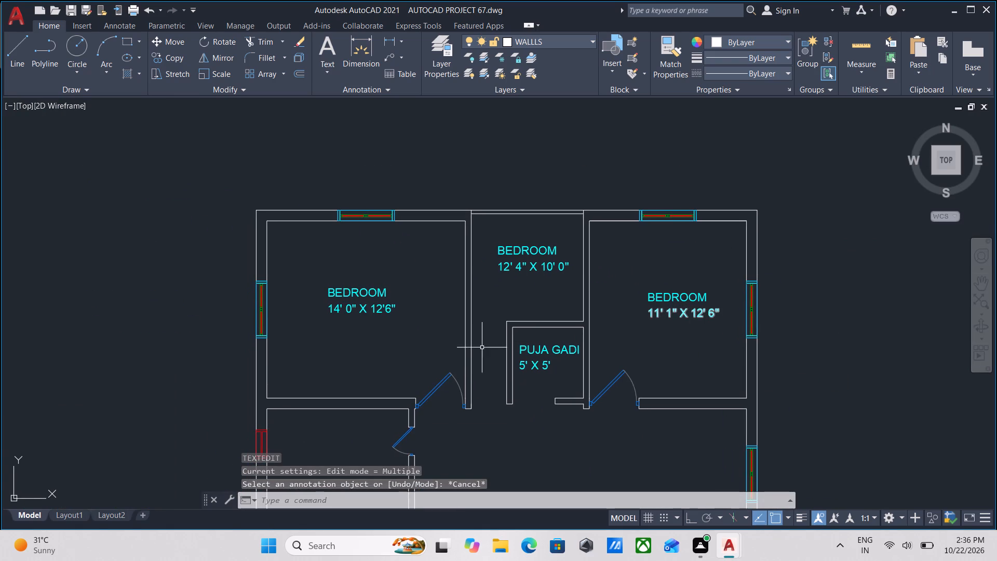
{"action": "middle_click_drag", "start_coordinate": [480, 346], "coordinate": [530, 325]}
{"action": "scroll", "coordinate": [541, 319], "scroll_direction": "down", "scroll_amount": 2}
{"action": "middle_click_drag", "start_coordinate": [541, 319], "coordinate": [557, 300]}
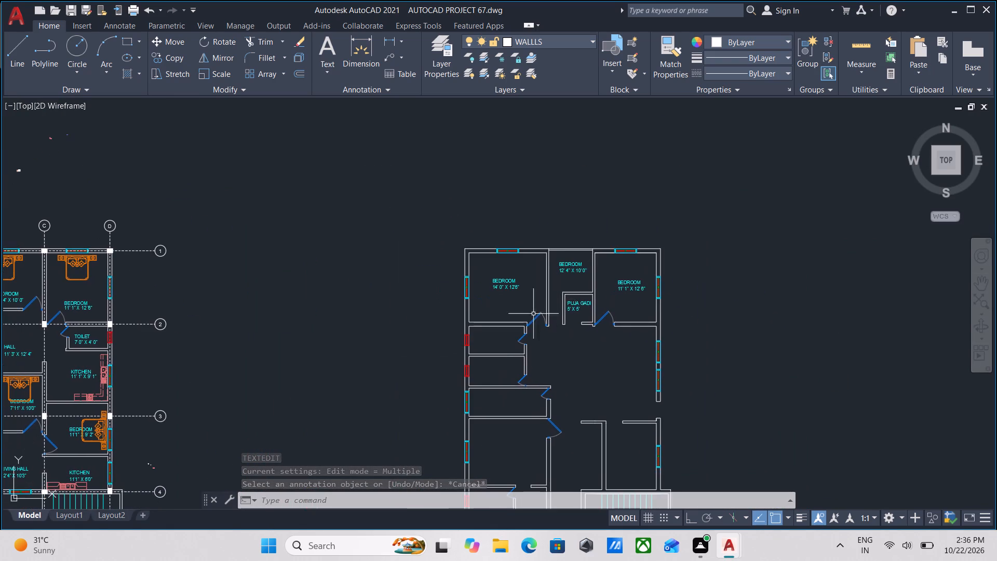
{"action": "scroll", "coordinate": [490, 338], "scroll_direction": "up", "scroll_amount": 2}
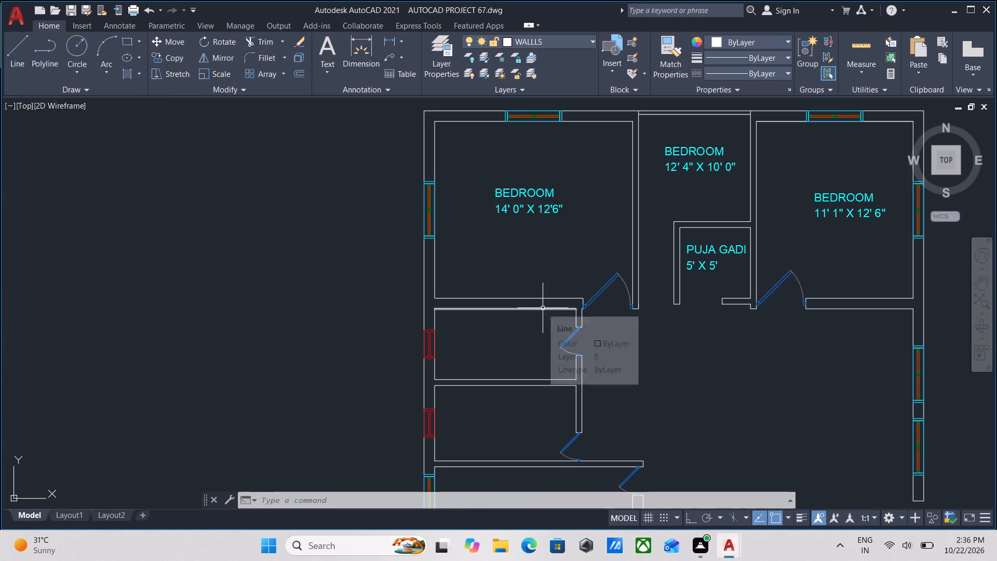
{"action": "scroll", "coordinate": [718, 263], "scroll_direction": "up", "scroll_amount": 2}
{"action": "left_click", "coordinate": [730, 296]}
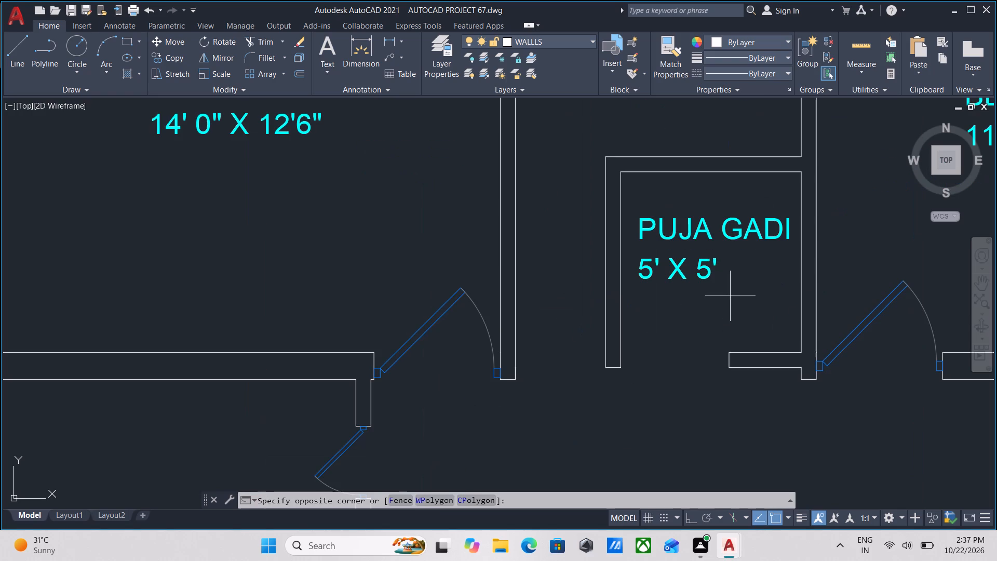
{"action": "left_click", "coordinate": [681, 213]}
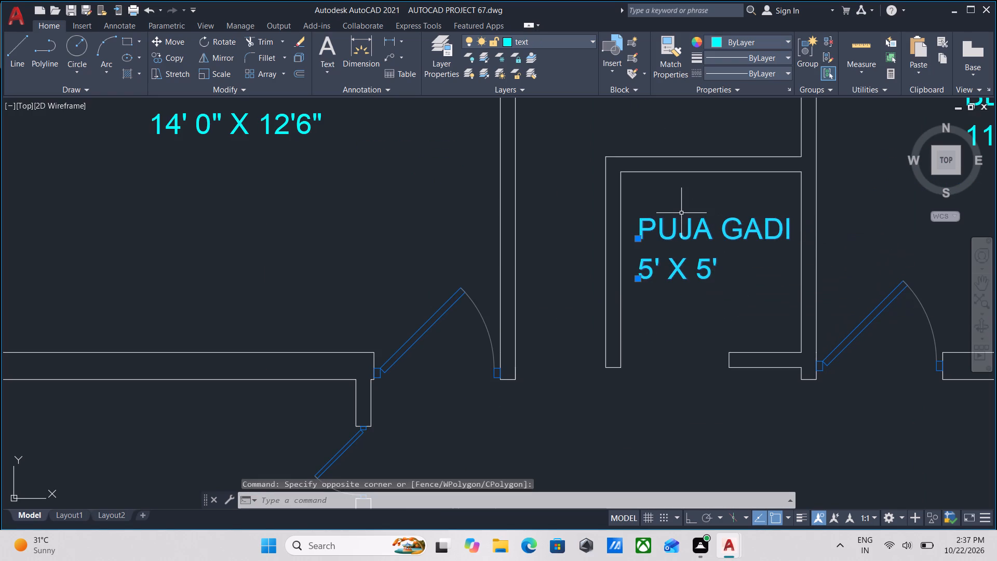
{"action": "type", "text": "CO"}
{"action": "key", "text": "Return"}
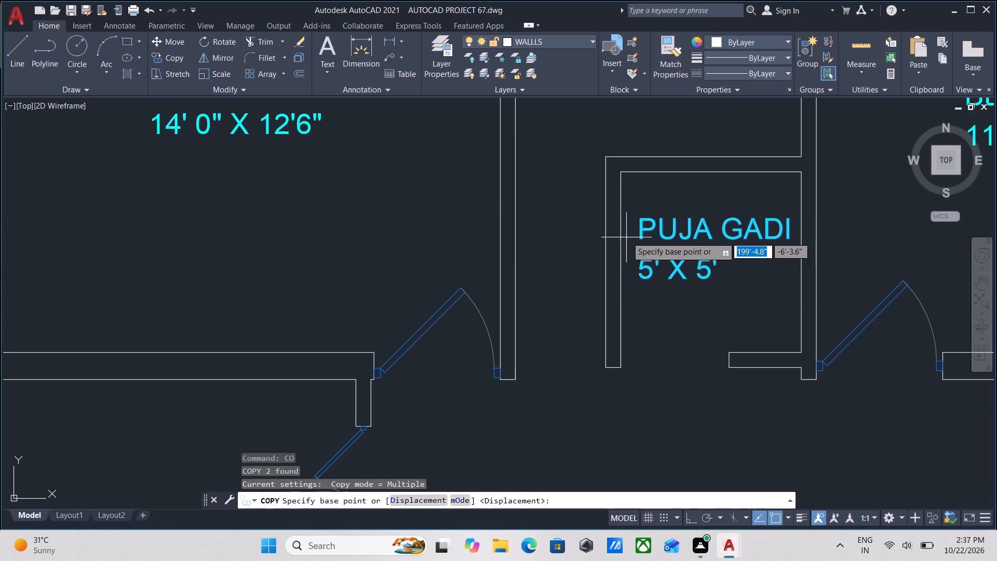
{"action": "left_click", "coordinate": [637, 236]}
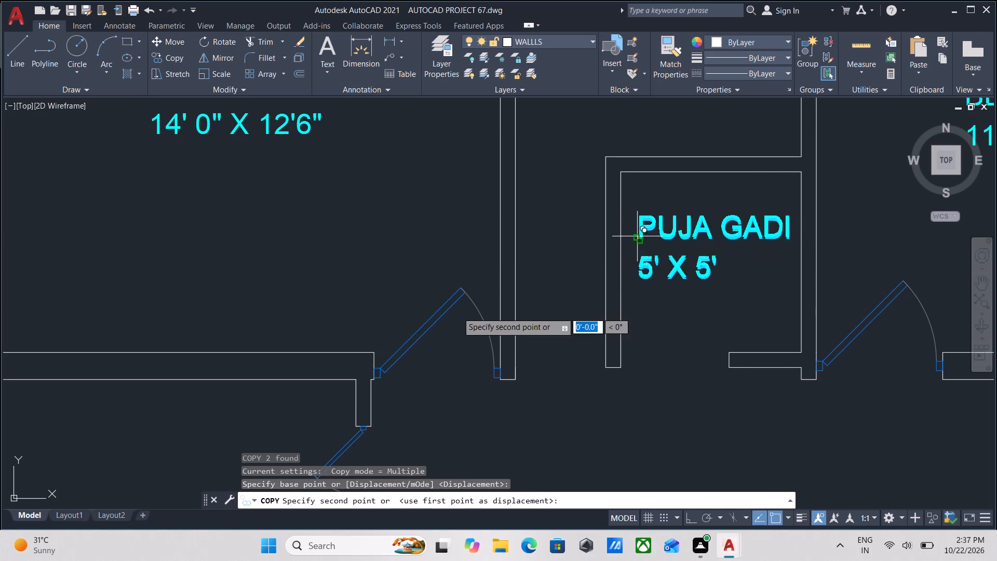
{"action": "scroll", "coordinate": [406, 318], "scroll_direction": "down", "scroll_amount": 1}
{"action": "middle_click_drag", "start_coordinate": [406, 318], "coordinate": [662, 193]}
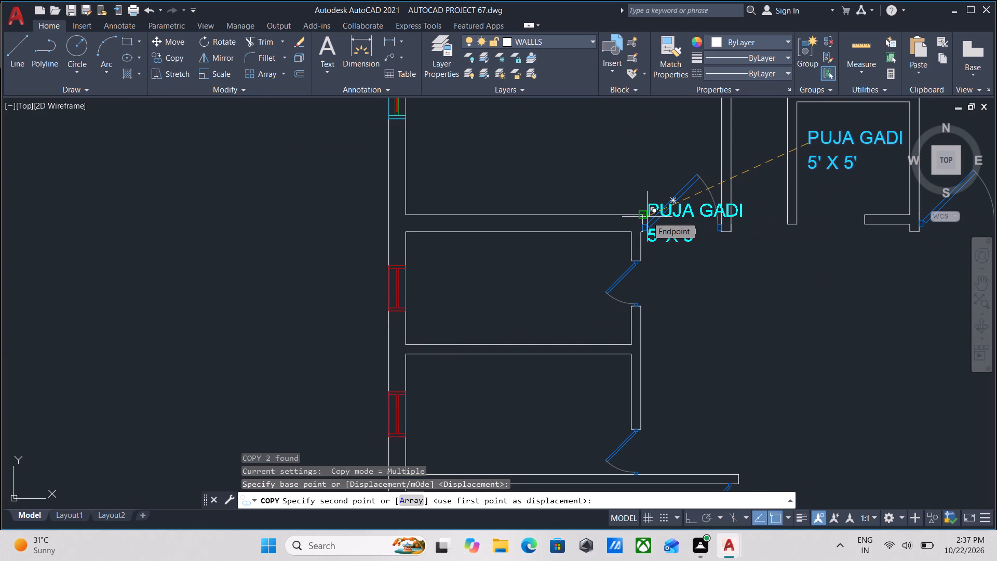
{"action": "left_click", "coordinate": [465, 277]}
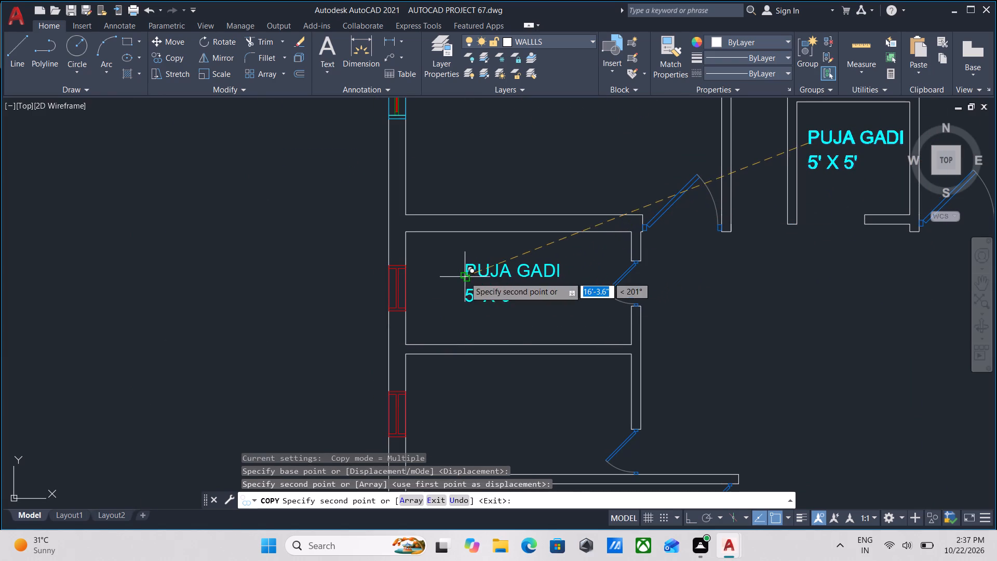
{"action": "middle_click_drag", "start_coordinate": [480, 317], "coordinate": [548, 207]}
{"action": "key", "text": "Escape"}
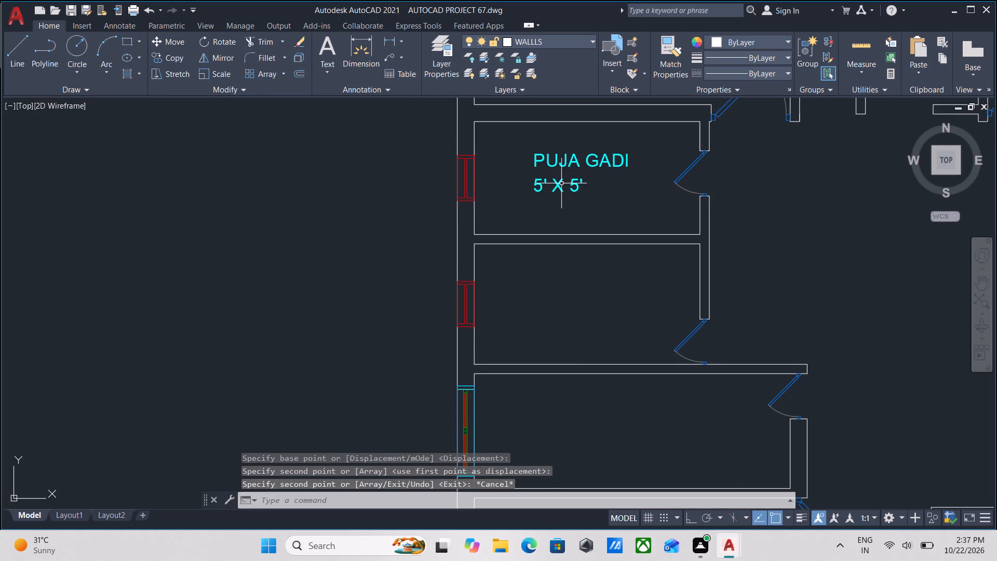
Measure the inside width and depth of the small room directly south of the northwest bedroom.
{"action": "middle_click_drag", "start_coordinate": [561, 184], "coordinate": [562, 249]}
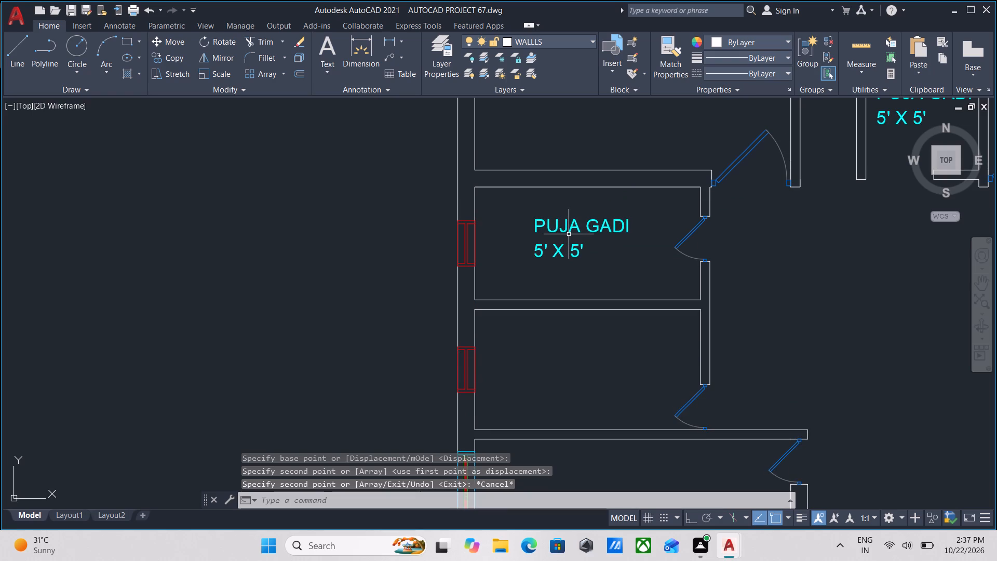
{"action": "type", "text": "MEA"}
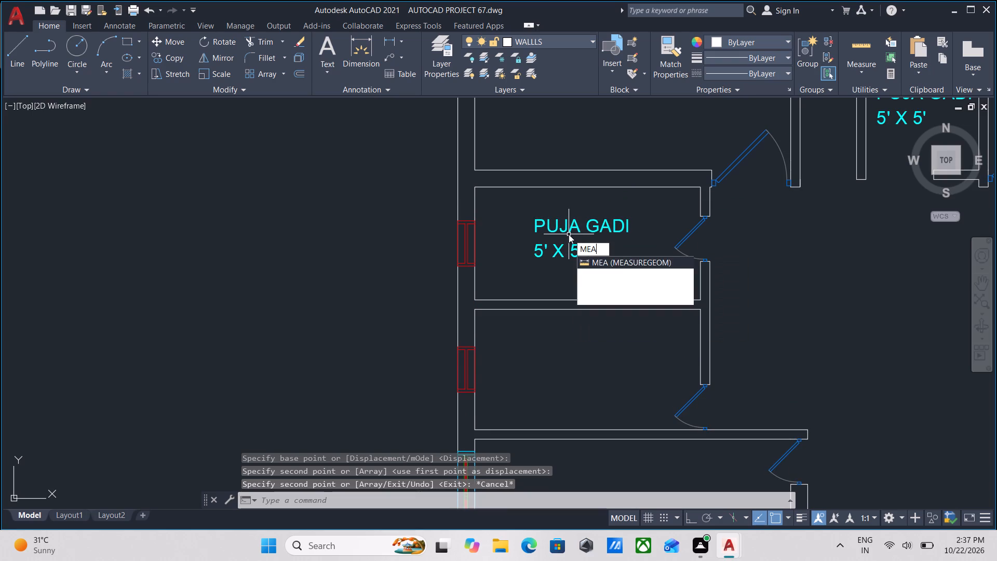
{"action": "key", "text": "Return"}
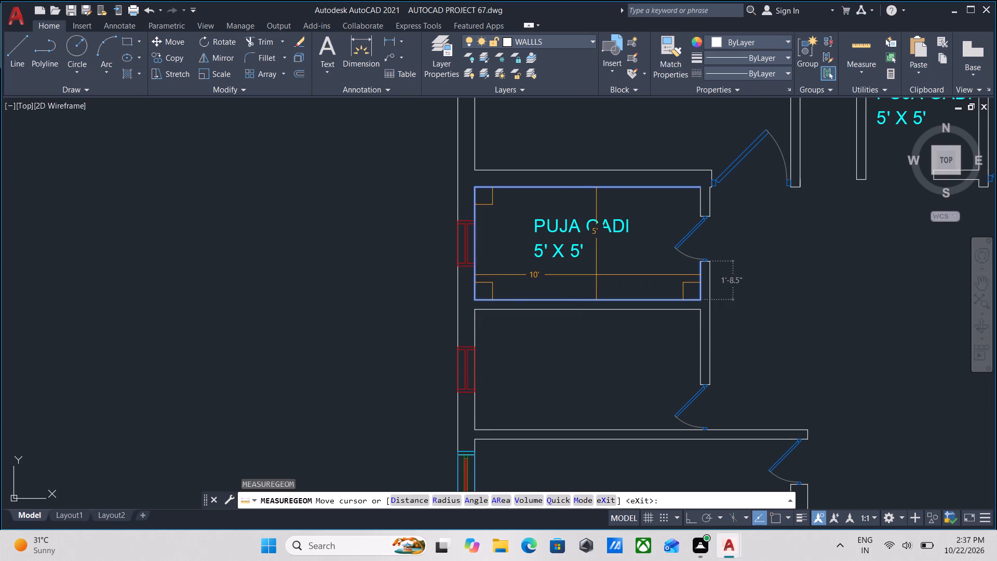
{"action": "key", "text": "Escape"}
Change the copied PUJA GADI label in the room south of the northwest bedroom to TOILET.
{"action": "scroll", "coordinate": [558, 208], "scroll_direction": "up", "scroll_amount": 1}
{"action": "triple_click", "coordinate": [555, 240]}
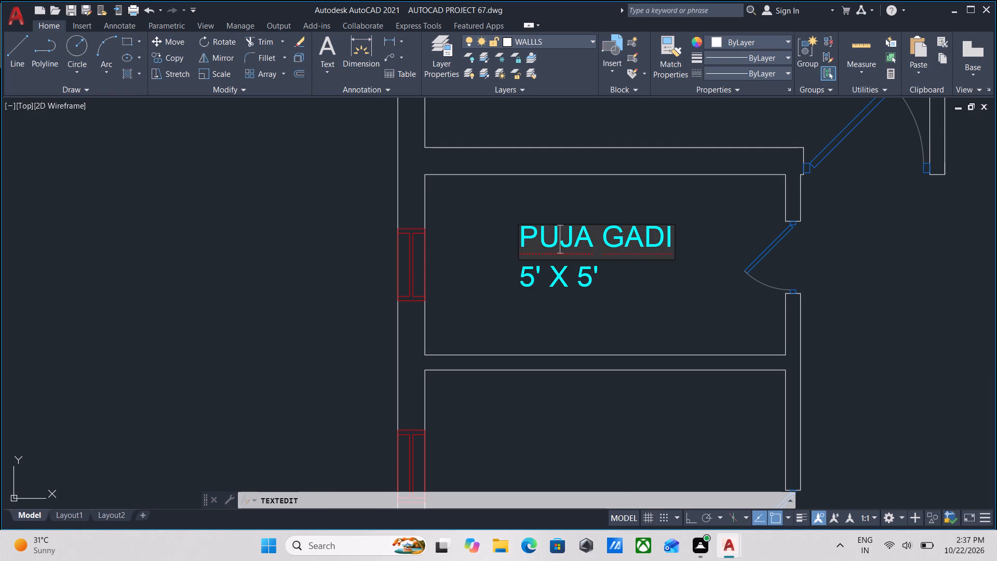
{"action": "left_click_drag", "start_coordinate": [669, 234], "coordinate": [511, 238]}
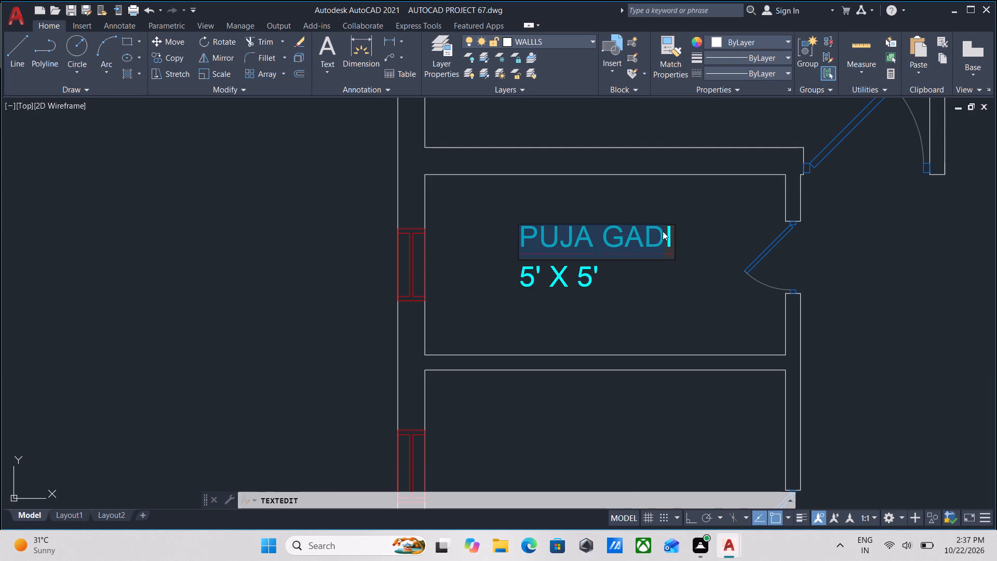
{"action": "left_click_drag", "start_coordinate": [674, 234], "coordinate": [466, 237]}
{"action": "type", "text": "TOILET"}
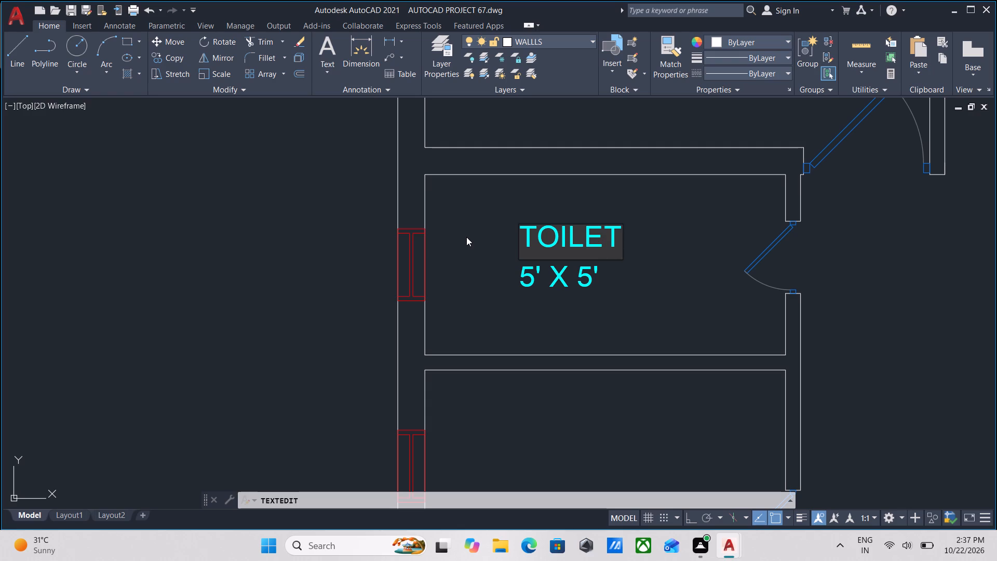
{"action": "key", "text": "Return"}
{"action": "key", "text": "Return"}
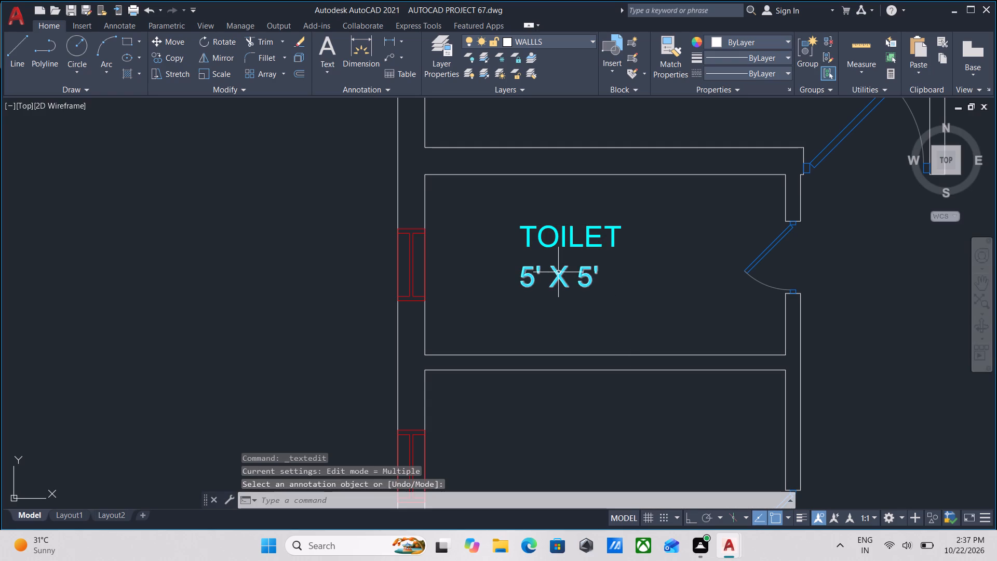
Change the first dimension in the toilet's size text to 10' so it reads 10' X 5'.
{"action": "triple_click", "coordinate": [523, 275]}
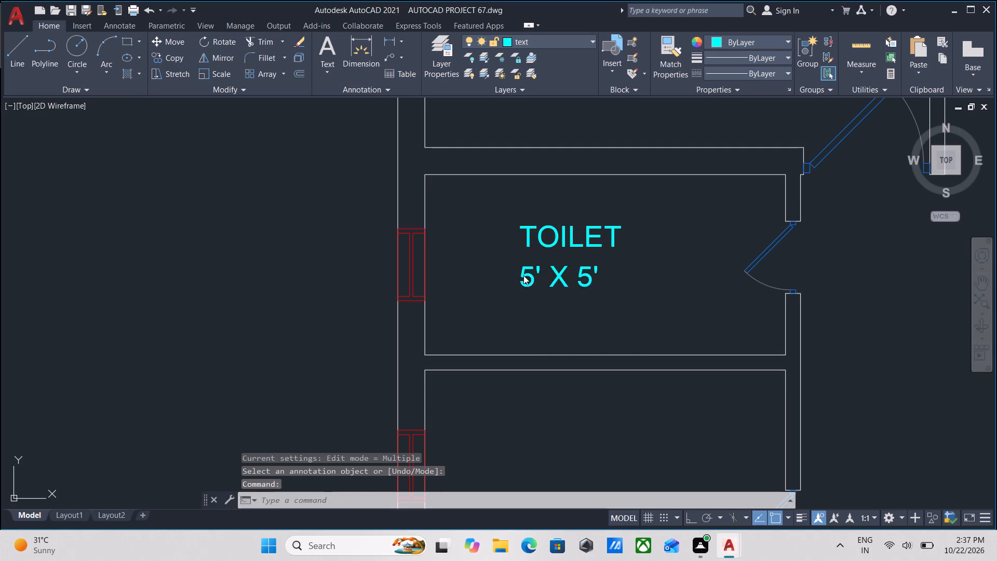
{"action": "left_click", "coordinate": [534, 275]}
{"action": "key", "text": "BackSpace"}
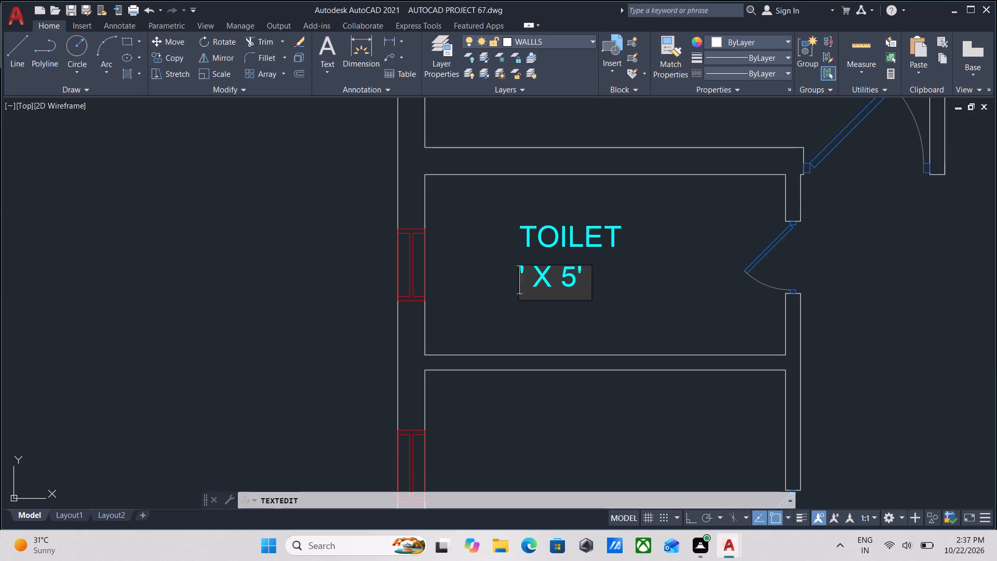
{"action": "type", "text": "10"}
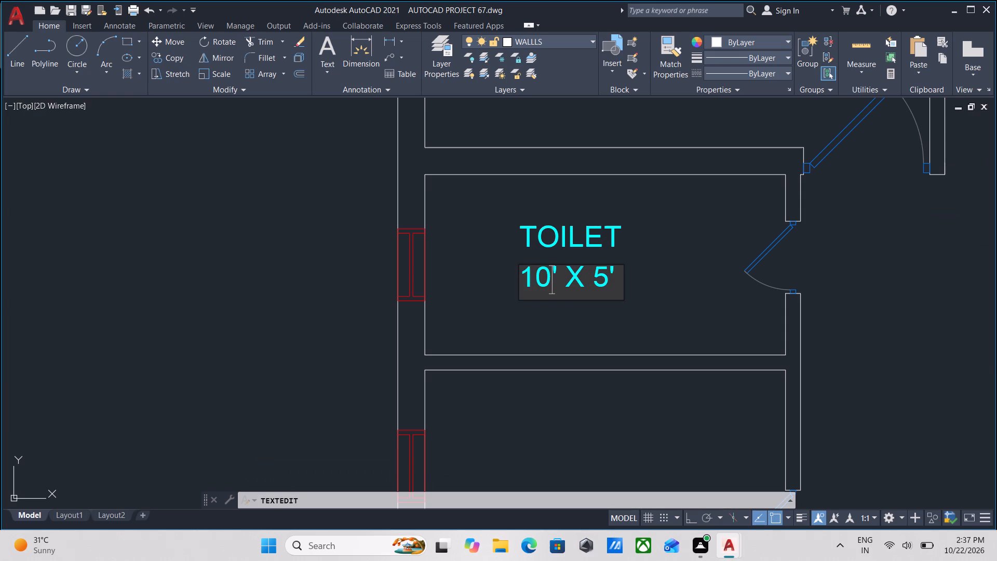
{"action": "key", "text": "Return"}
{"action": "key", "text": "Return"}
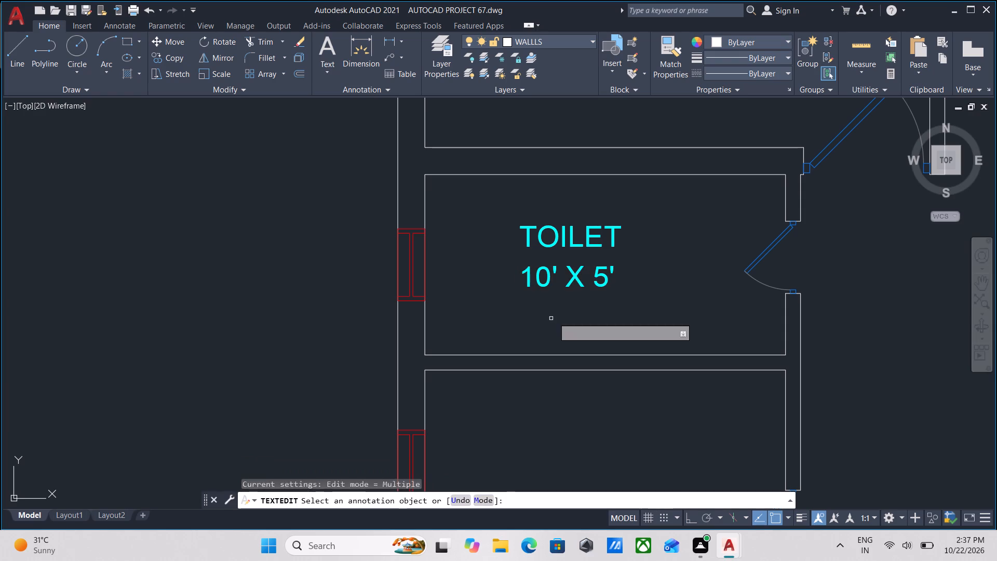
{"action": "key", "text": "Escape"}
Measure the inside width and depth of the small room directly south of the labelled toilet.
{"action": "scroll", "coordinate": [581, 389], "scroll_direction": "down", "scroll_amount": 1}
{"action": "middle_click_drag", "start_coordinate": [581, 389], "coordinate": [577, 324]}
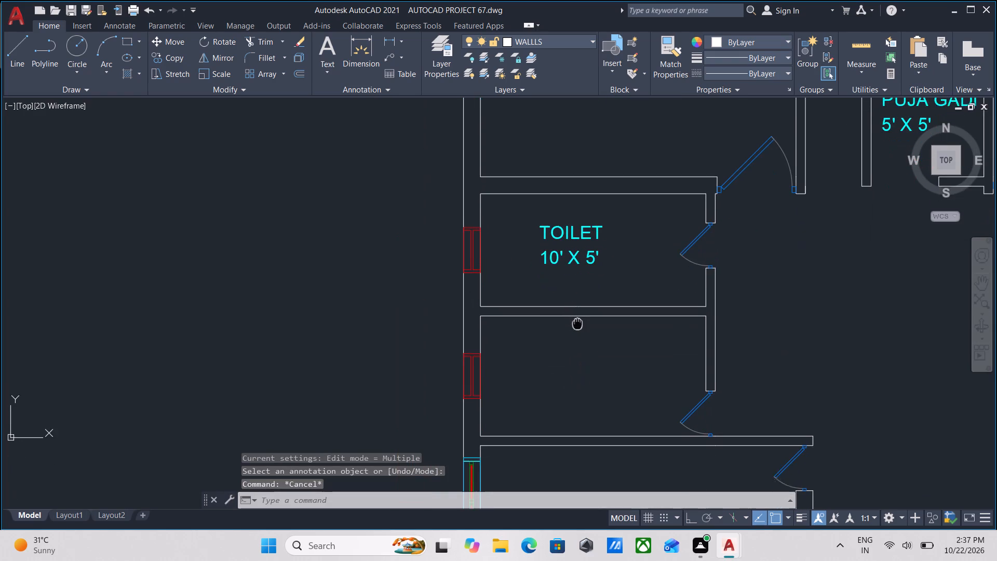
{"action": "key", "text": "m"}
{"action": "type", "text": "EA"}
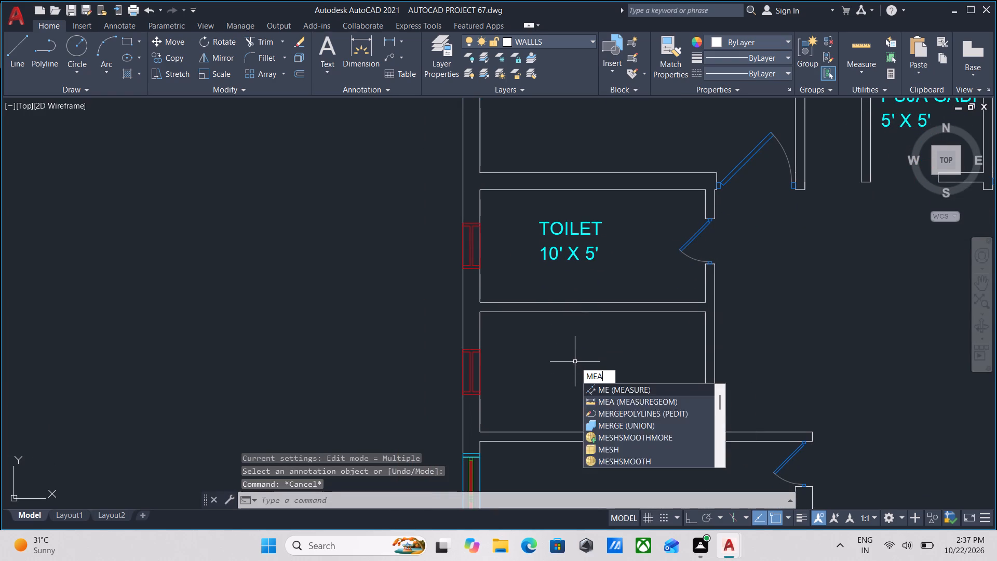
{"action": "key", "text": "Return"}
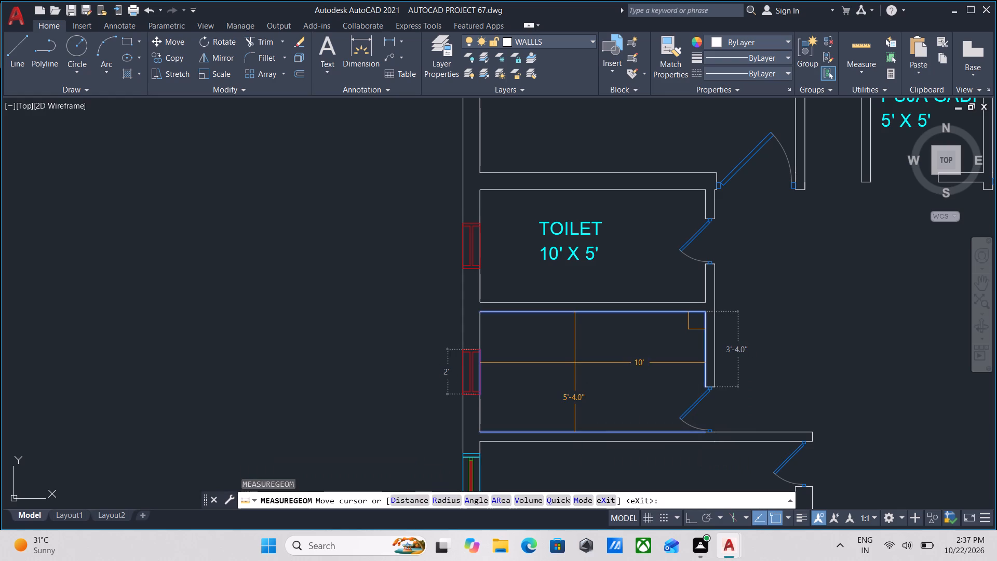
{"action": "key", "text": "Escape"}
Copy the TOILET label and its size text into the small room directly south of it.
{"action": "middle_click_drag", "start_coordinate": [575, 363], "coordinate": [575, 394]}
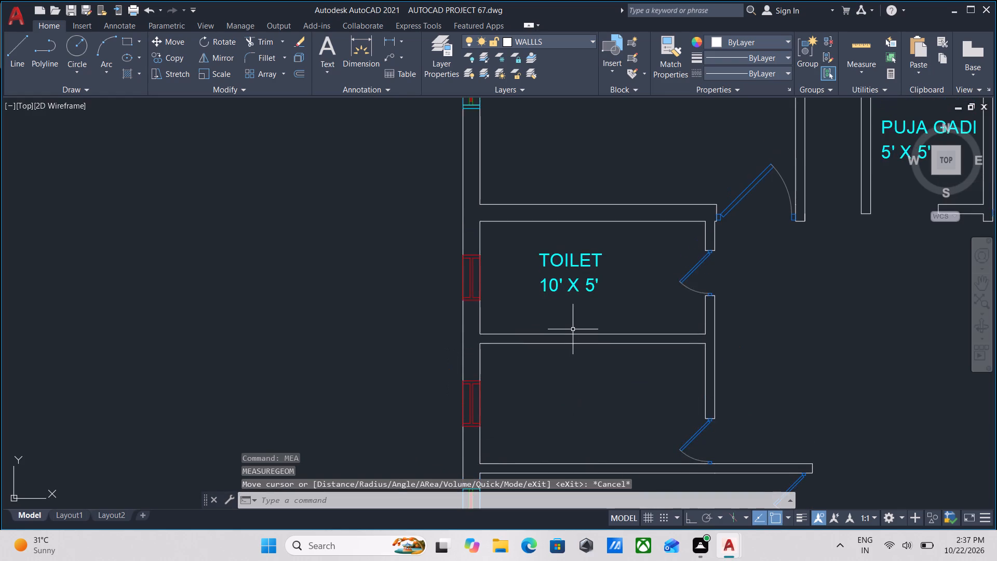
{"action": "scroll", "coordinate": [573, 329], "scroll_direction": "up", "scroll_amount": 1}
{"action": "left_click_drag", "start_coordinate": [579, 308], "coordinate": [577, 303]}
{"action": "left_click", "coordinate": [511, 190]}
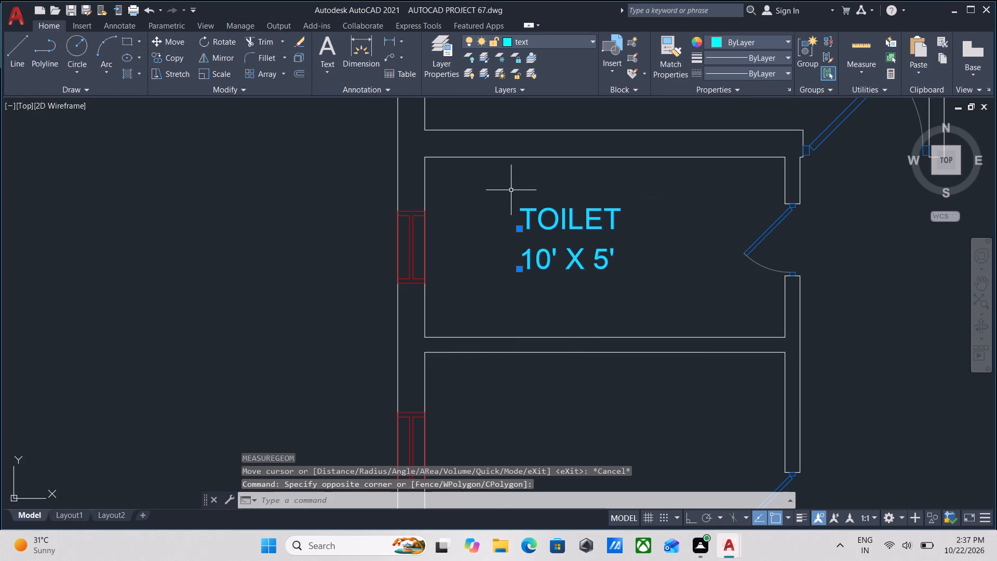
{"action": "type", "text": "CO"}
{"action": "key", "text": "Return"}
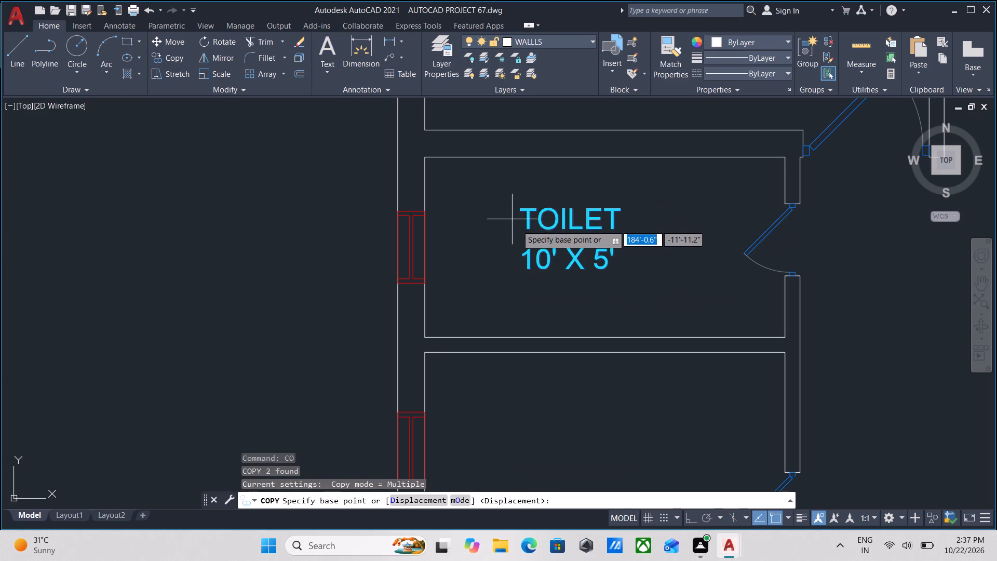
{"action": "left_click", "coordinate": [524, 219]}
{"action": "middle_click_drag", "start_coordinate": [530, 421], "coordinate": [525, 318]}
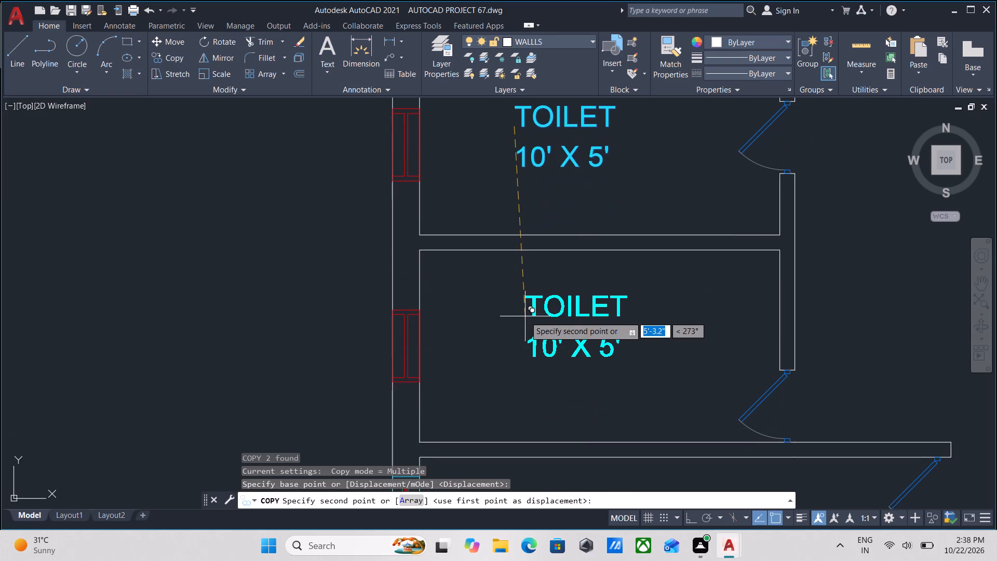
{"action": "left_click", "coordinate": [525, 316]}
{"action": "key", "text": "Escape"}
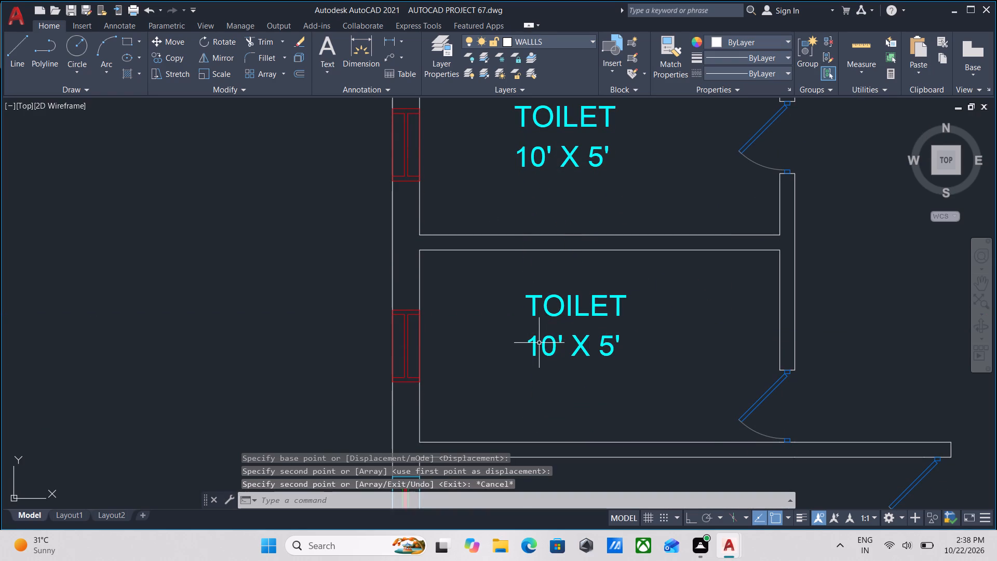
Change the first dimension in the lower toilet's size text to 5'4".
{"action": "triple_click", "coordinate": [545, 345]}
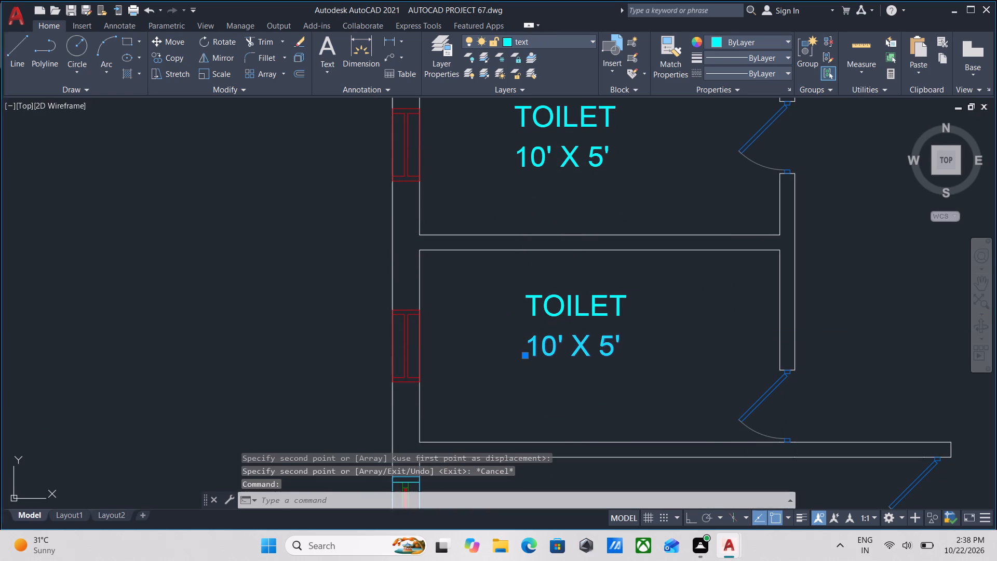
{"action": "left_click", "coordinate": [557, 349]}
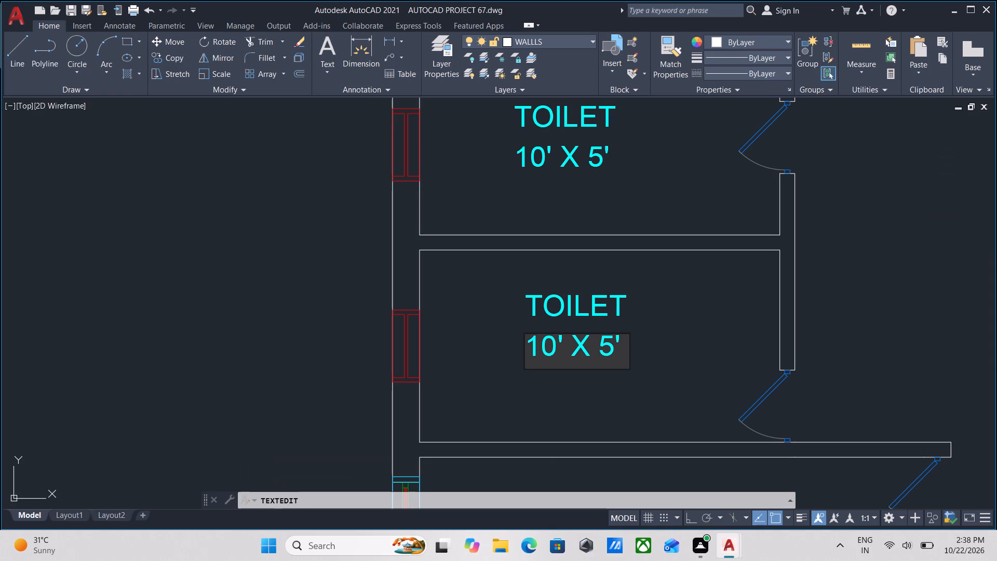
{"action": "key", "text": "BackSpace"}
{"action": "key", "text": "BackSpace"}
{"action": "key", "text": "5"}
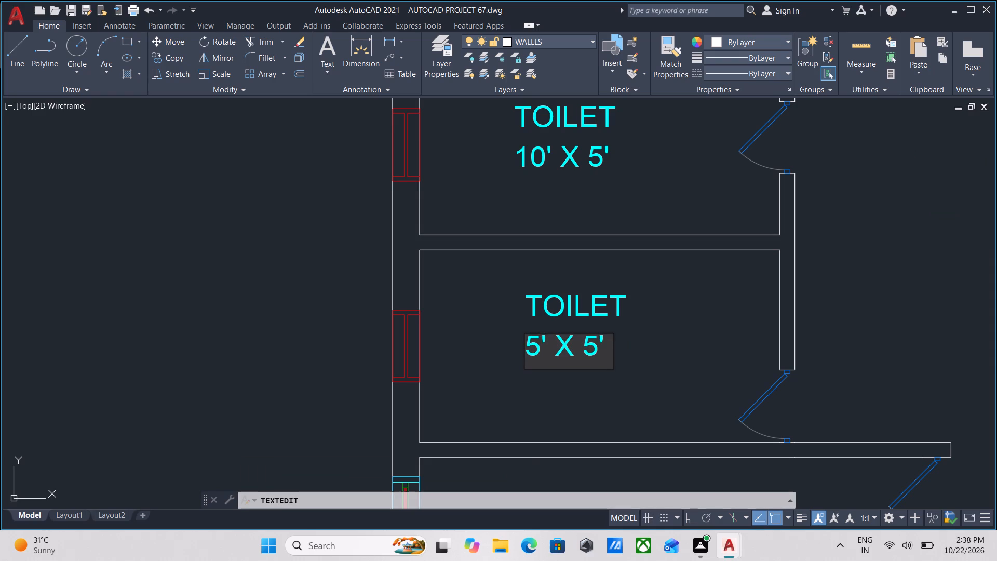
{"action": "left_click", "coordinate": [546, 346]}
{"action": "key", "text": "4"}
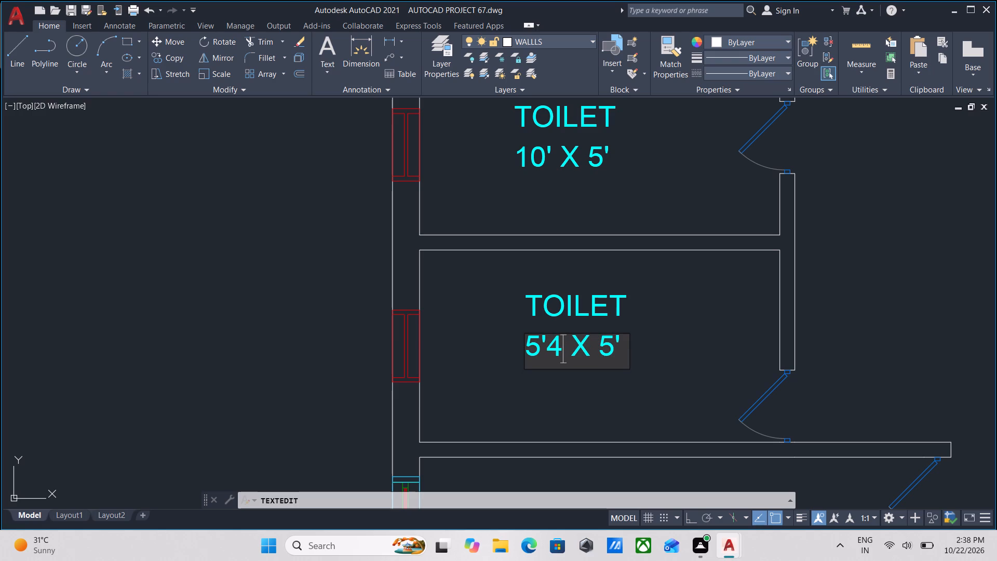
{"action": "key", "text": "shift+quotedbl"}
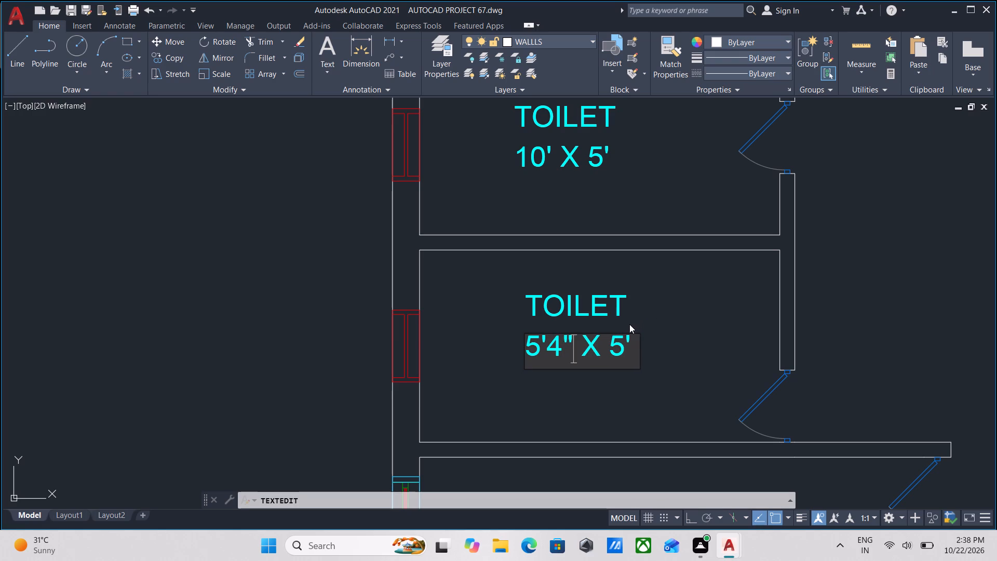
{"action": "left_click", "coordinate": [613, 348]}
Set the first dimension in the lower toilet's size text to 10' 0".
{"action": "left_click", "coordinate": [559, 351]}
{"action": "key", "text": "BackSpace"}
{"action": "key", "text": "BackSpace"}
{"action": "key", "text": "BackSpace"}
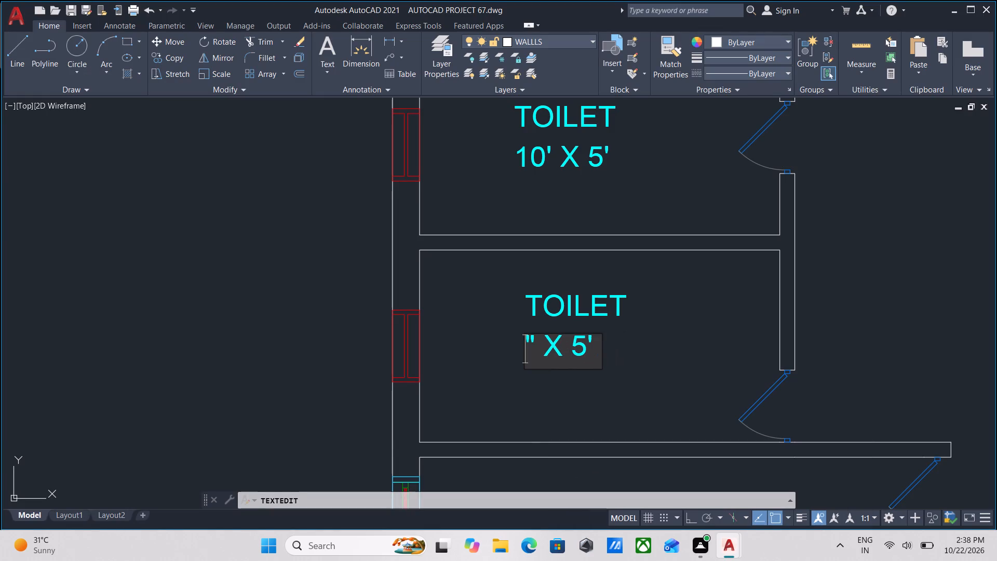
{"action": "type", "text": "10"}
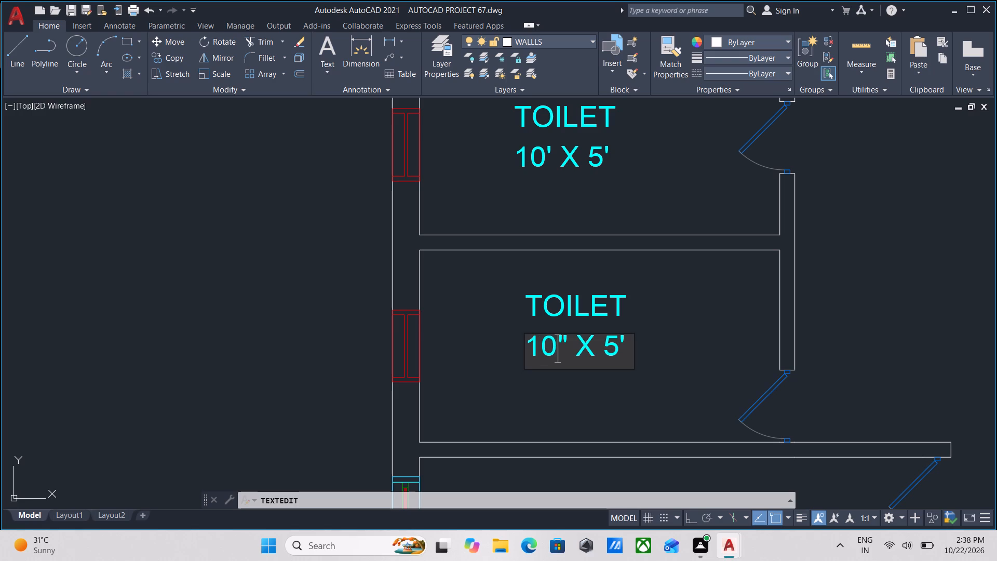
{"action": "left_click", "coordinate": [561, 341]}
{"action": "left_click", "coordinate": [567, 340]}
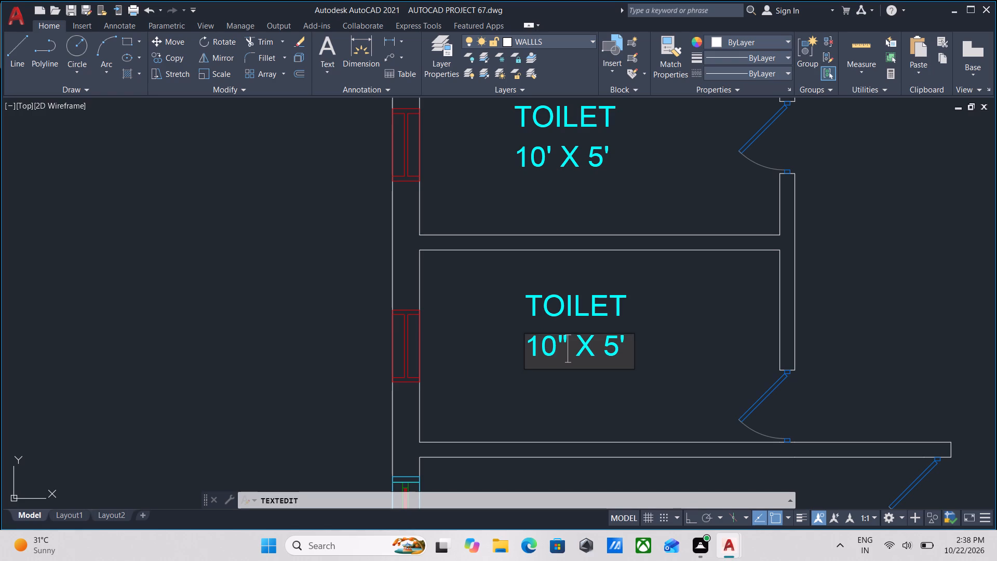
{"action": "left_click", "coordinate": [564, 341]}
{"action": "left_click", "coordinate": [560, 341]}
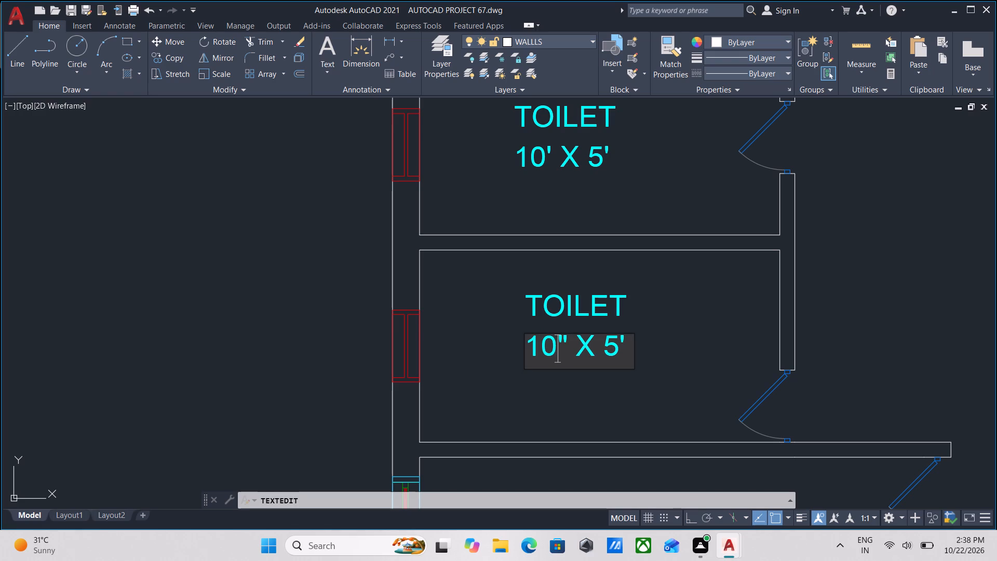
{"action": "left_click", "coordinate": [564, 341]}
{"action": "key", "text": "BackSpace"}
{"action": "key", "text": "BackSpace"}
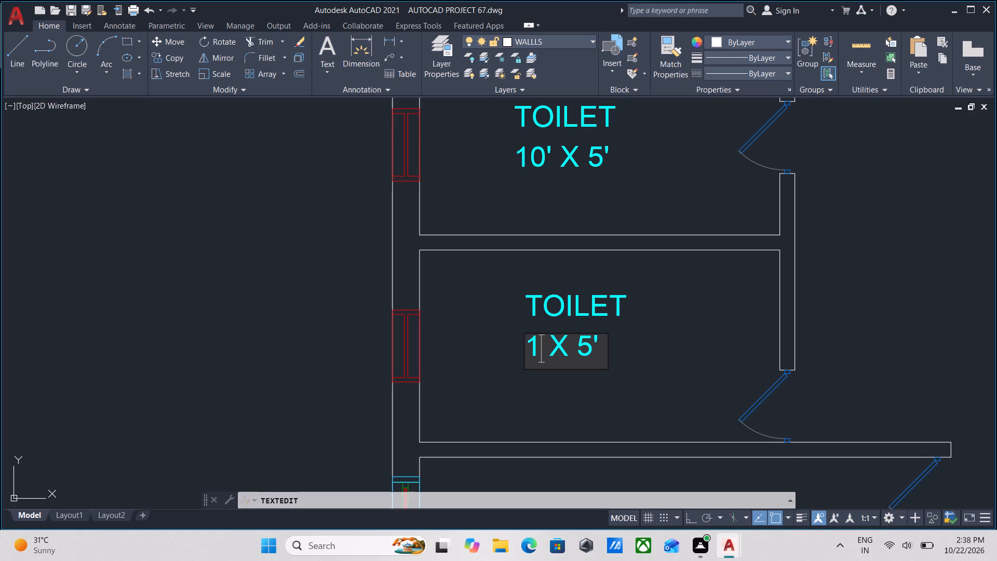
{"action": "type", "text": "0'"}
{"action": "key", "text": "space"}
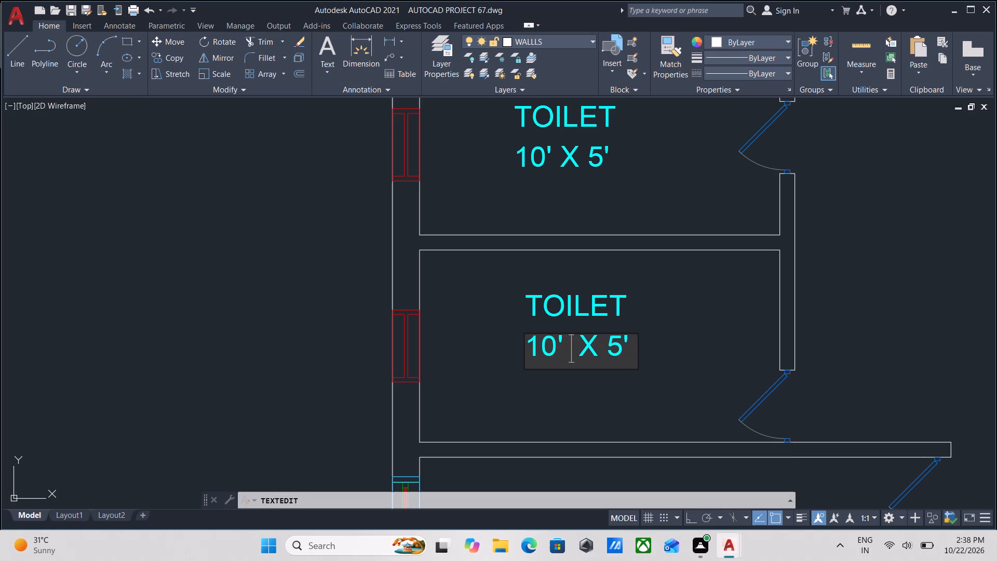
{"action": "type", "text": "0\""}
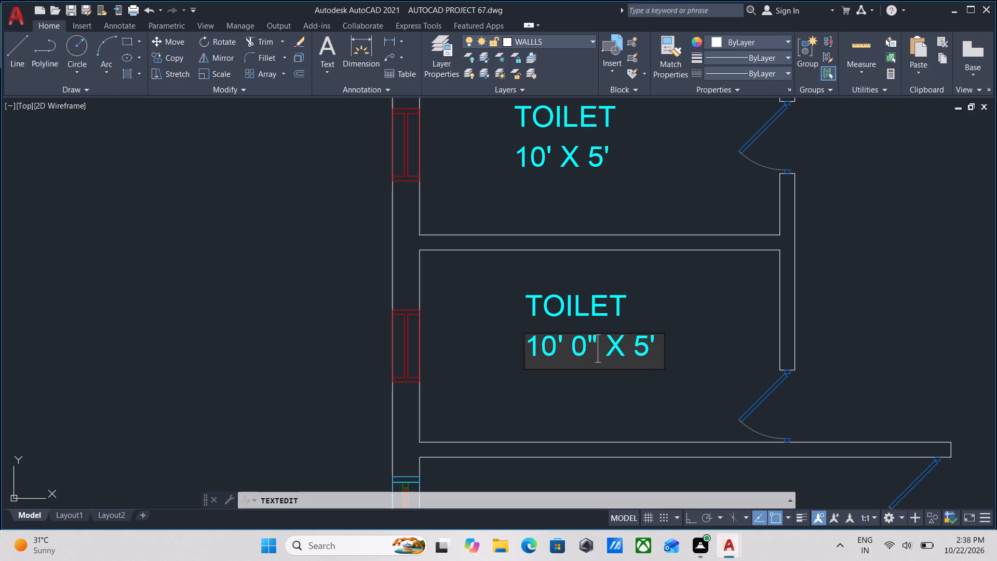
Add 4 inches to the second dimension so the lower toilet's size text reads 10' 0" X 5' 4".
{"action": "left_click", "coordinate": [657, 345]}
{"action": "key", "text": "space"}
{"action": "type", "text": "4"}
{"action": "key", "text": "shift+quotedbl"}
{"action": "key", "text": "Return"}
{"action": "key", "text": "Return"}
{"action": "key", "text": "Escape"}
Add inches to both dimensions of the upper toilet's size text so it reads 10'0" X 5'0".
{"action": "scroll", "coordinate": [657, 345], "scroll_direction": "down", "scroll_amount": 2}
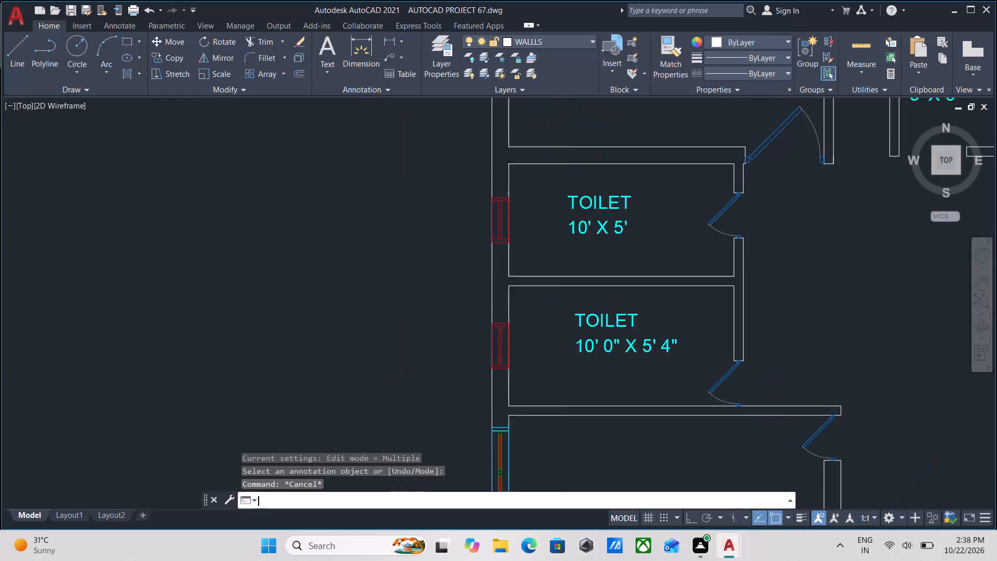
{"action": "middle_click_drag", "start_coordinate": [657, 345], "coordinate": [645, 377]}
{"action": "scroll", "coordinate": [631, 314], "scroll_direction": "up", "scroll_amount": 2}
{"action": "middle_click_drag", "start_coordinate": [599, 272], "coordinate": [599, 342]}
{"action": "scroll", "coordinate": [599, 342], "scroll_direction": "up", "scroll_amount": 1}
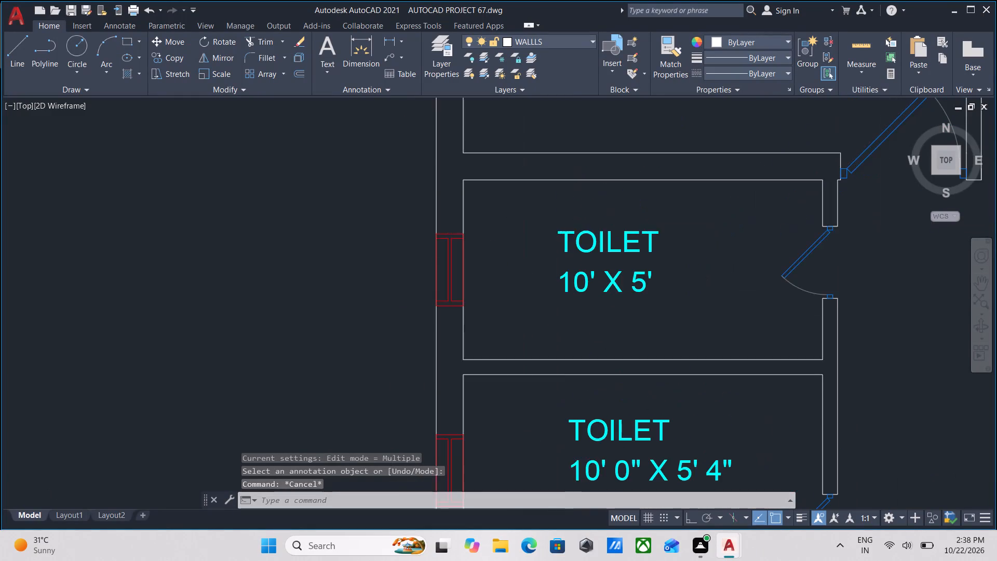
{"action": "triple_click", "coordinate": [578, 254]}
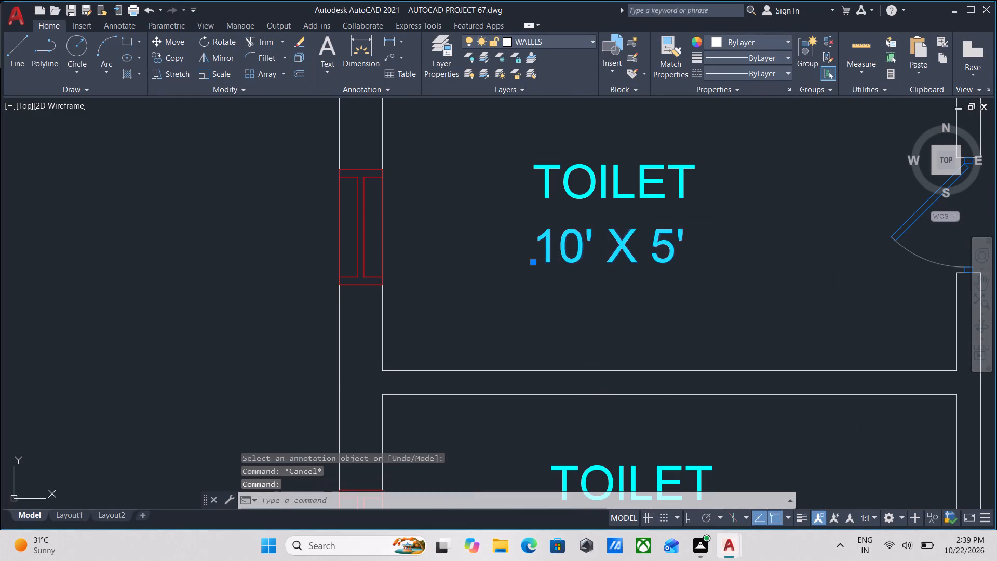
{"action": "left_click", "coordinate": [600, 238]}
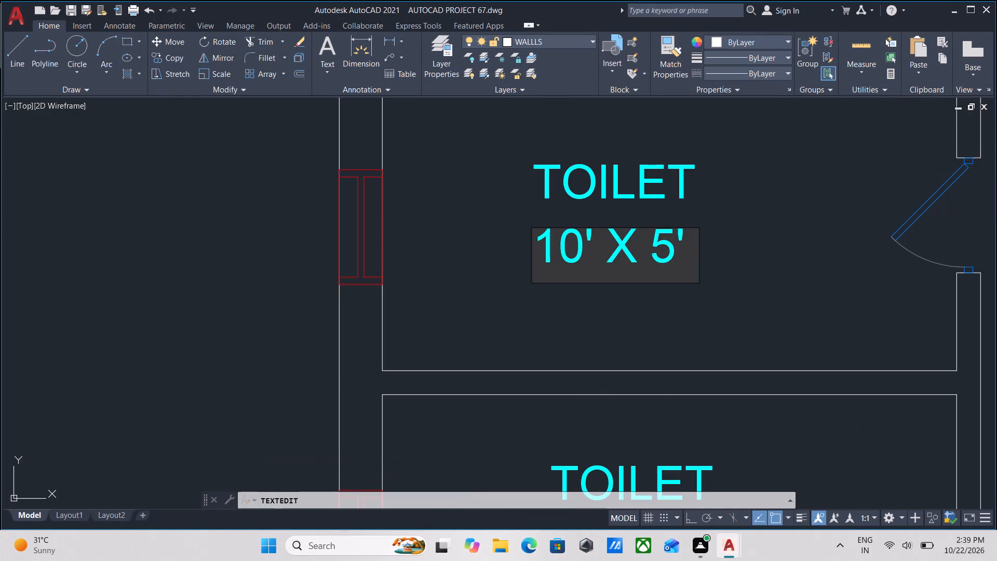
{"action": "left_click", "coordinate": [592, 232]}
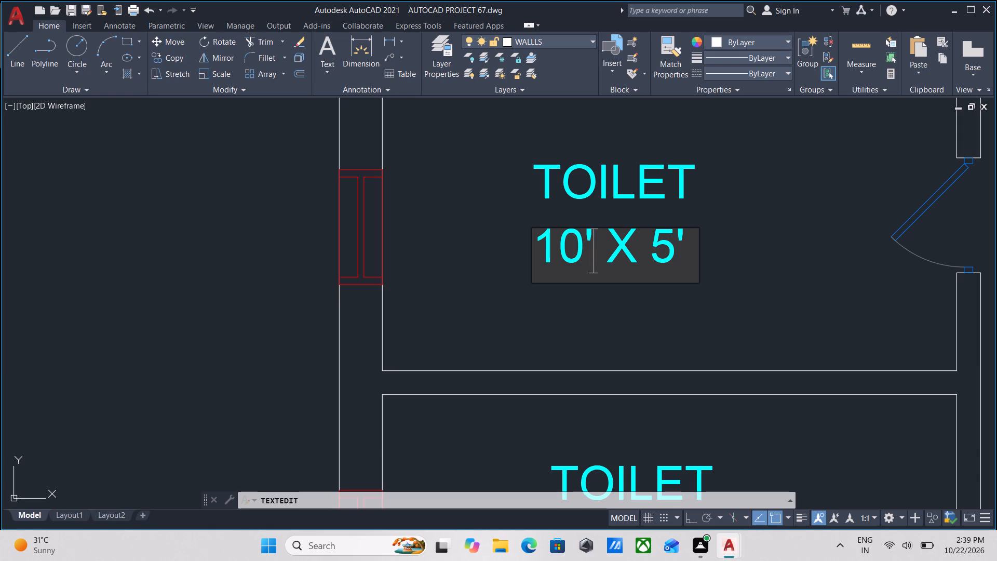
{"action": "key", "text": "0"}
{"action": "key", "text": "shift+quotedbl"}
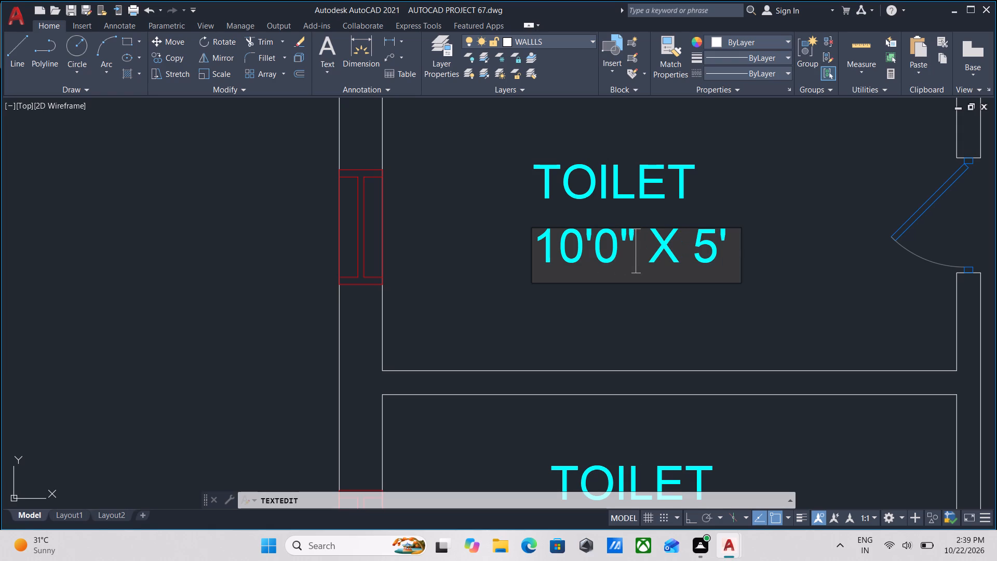
{"action": "left_click", "coordinate": [722, 249]}
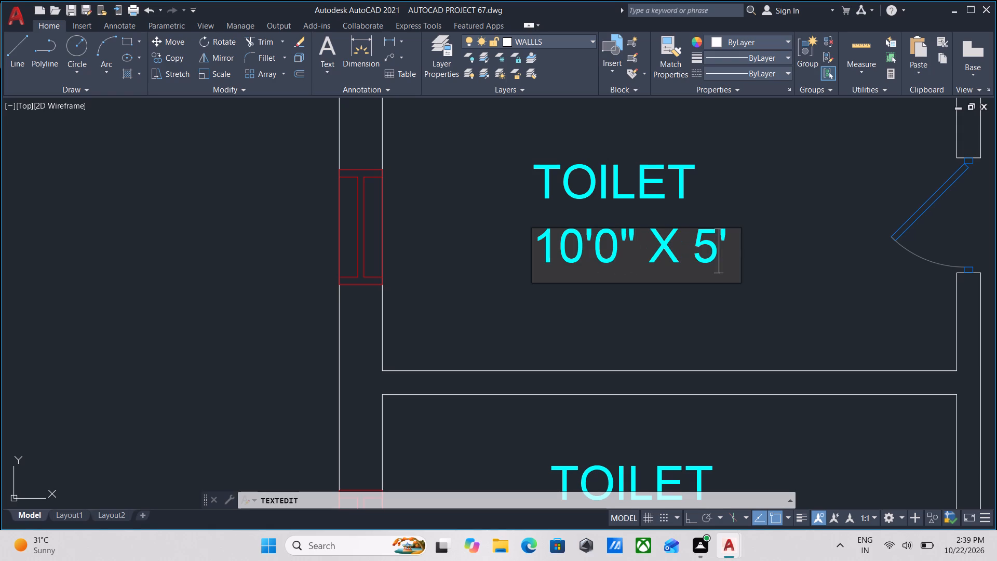
{"action": "left_click", "coordinate": [730, 242]}
{"action": "type", "text": "0\""}
{"action": "key", "text": "Return"}
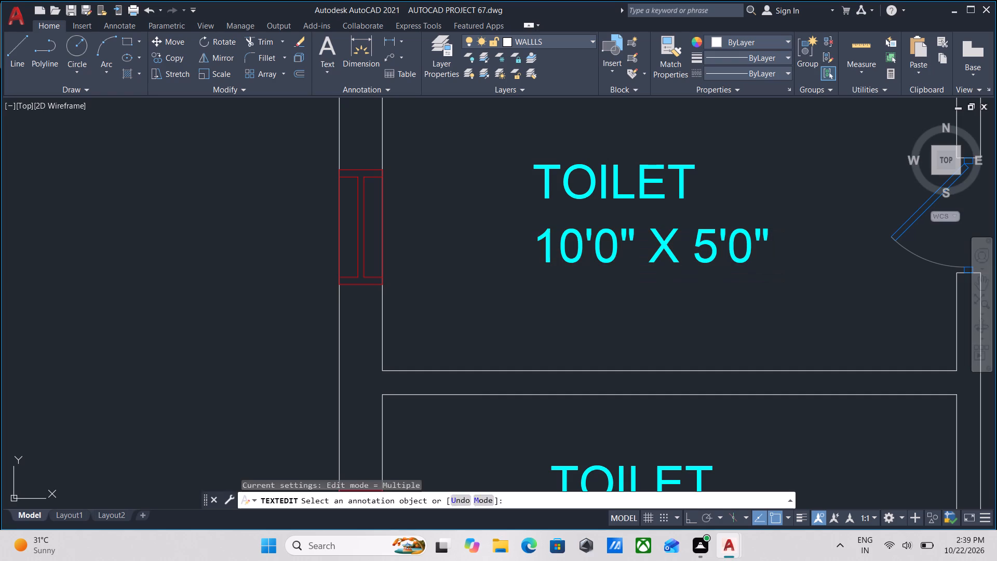
{"action": "key", "text": "Return"}
{"action": "key", "text": "Escape"}
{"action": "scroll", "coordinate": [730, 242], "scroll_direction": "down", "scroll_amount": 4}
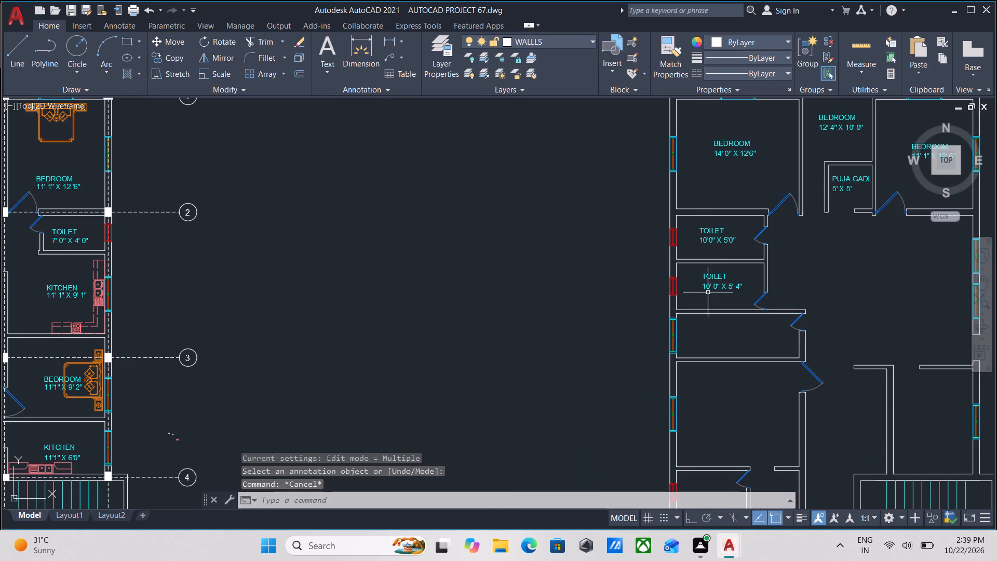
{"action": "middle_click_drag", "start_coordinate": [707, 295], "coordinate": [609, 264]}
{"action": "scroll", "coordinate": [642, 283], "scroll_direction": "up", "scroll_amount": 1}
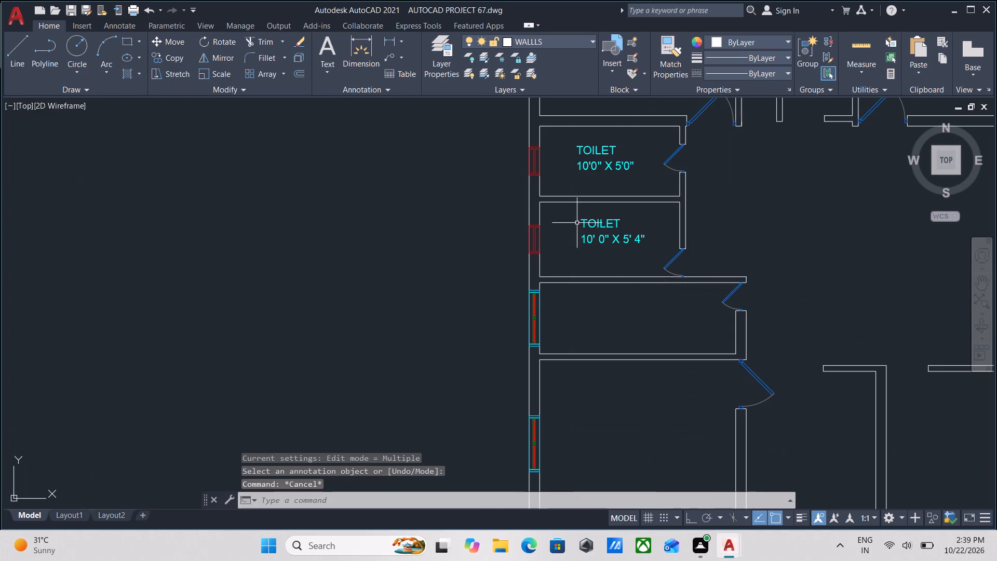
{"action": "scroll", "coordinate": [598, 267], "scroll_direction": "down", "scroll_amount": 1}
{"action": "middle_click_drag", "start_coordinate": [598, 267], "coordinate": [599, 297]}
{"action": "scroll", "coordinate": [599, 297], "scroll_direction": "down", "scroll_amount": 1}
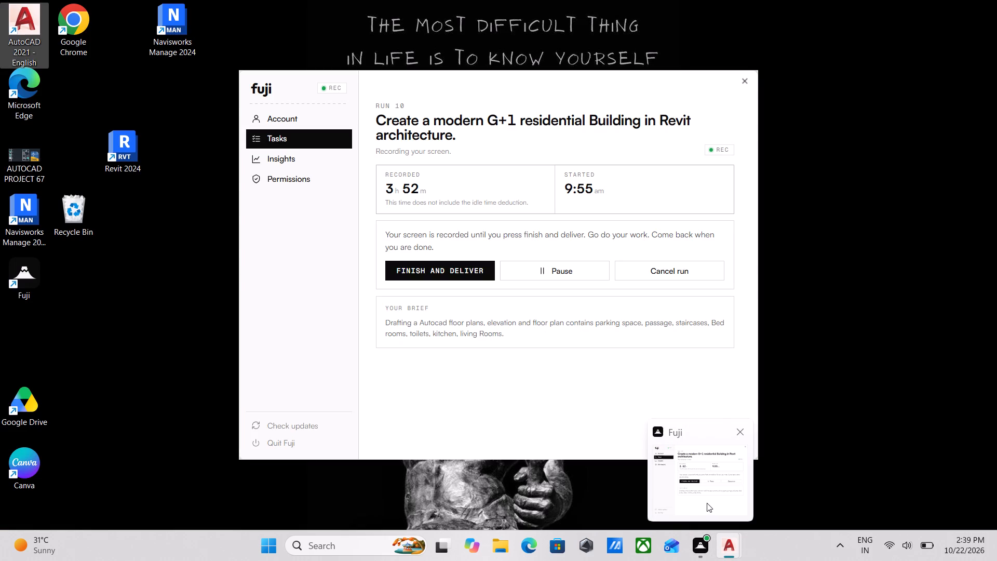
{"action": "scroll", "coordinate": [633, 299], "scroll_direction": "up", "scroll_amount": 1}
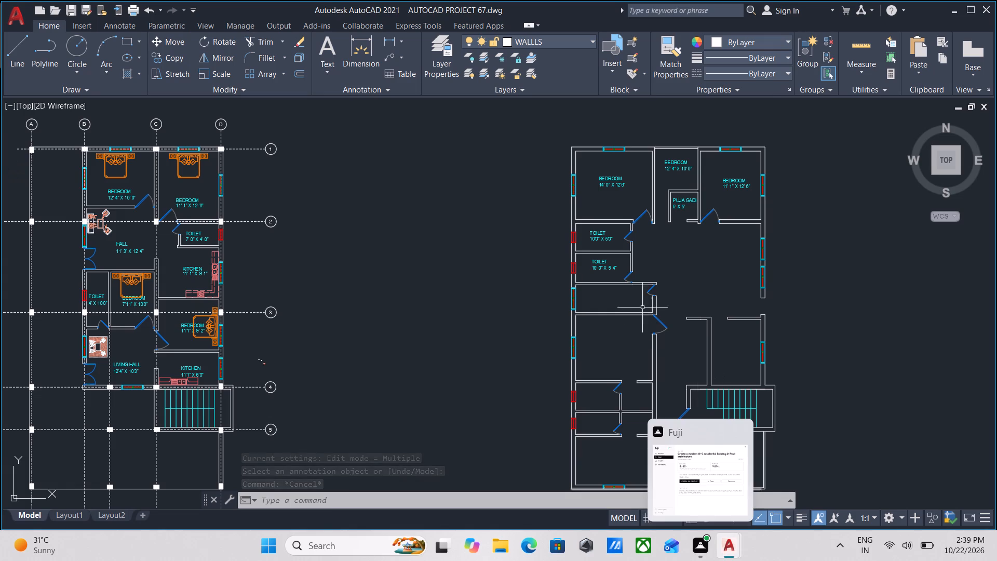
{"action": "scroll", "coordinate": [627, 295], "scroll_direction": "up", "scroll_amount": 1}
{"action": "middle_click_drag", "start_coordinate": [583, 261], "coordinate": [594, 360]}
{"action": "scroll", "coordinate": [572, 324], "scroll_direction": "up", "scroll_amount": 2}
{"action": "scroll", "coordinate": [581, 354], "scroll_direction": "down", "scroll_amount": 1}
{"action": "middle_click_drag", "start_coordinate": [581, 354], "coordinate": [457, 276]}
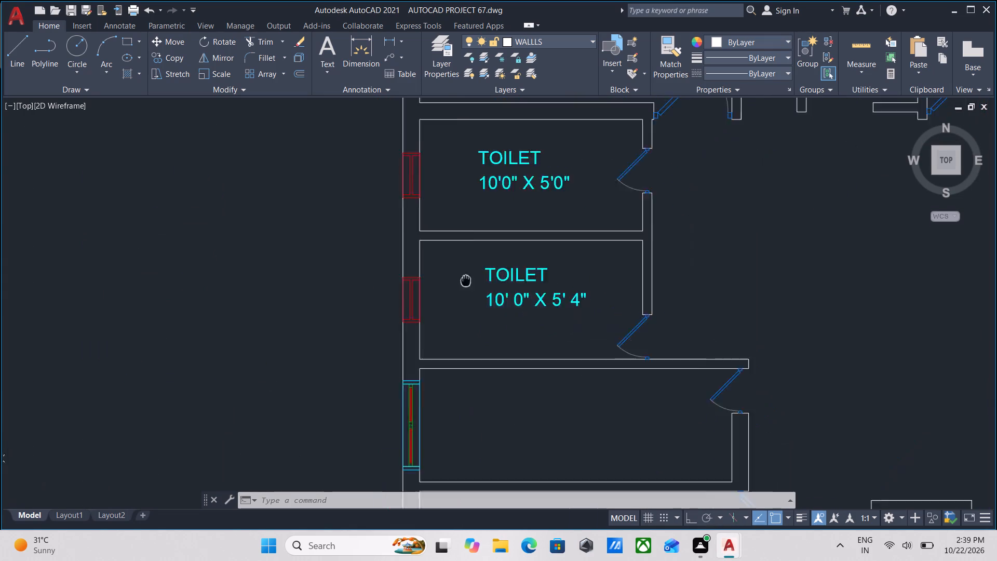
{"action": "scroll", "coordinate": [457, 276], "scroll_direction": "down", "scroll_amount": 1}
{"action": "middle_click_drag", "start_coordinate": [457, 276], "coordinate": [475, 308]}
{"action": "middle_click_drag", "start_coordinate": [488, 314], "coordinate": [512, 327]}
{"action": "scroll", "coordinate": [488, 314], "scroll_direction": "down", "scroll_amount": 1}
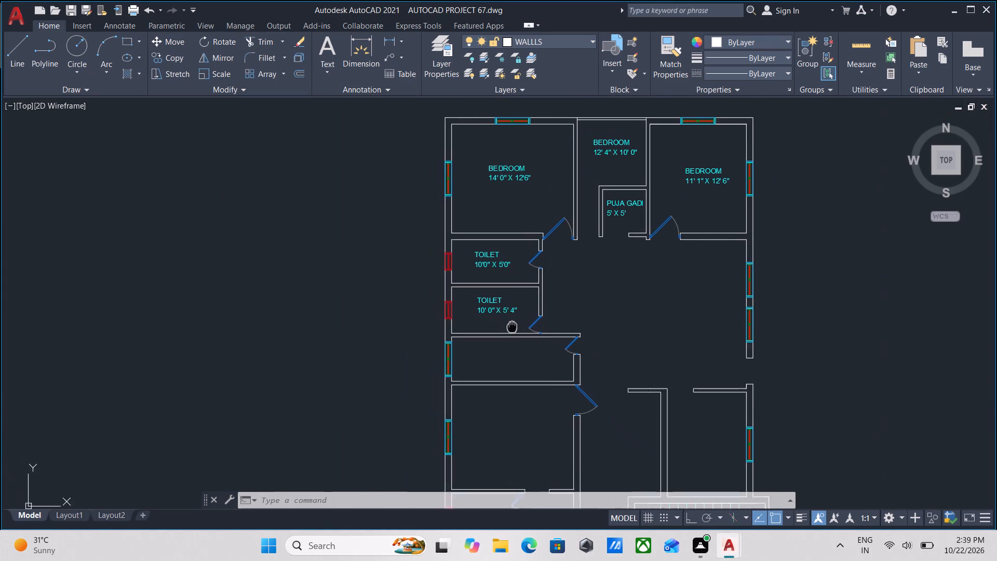
Copy the lower toilet's name and size texts into the narrow room directly below it.
{"action": "scroll", "coordinate": [512, 327], "scroll_direction": "up", "scroll_amount": 2}
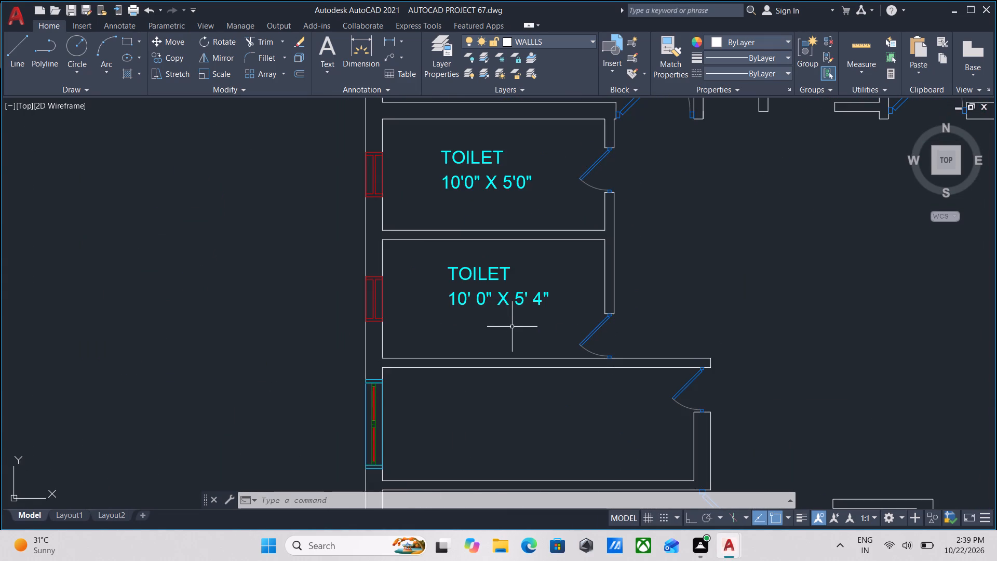
{"action": "left_click", "coordinate": [512, 327]}
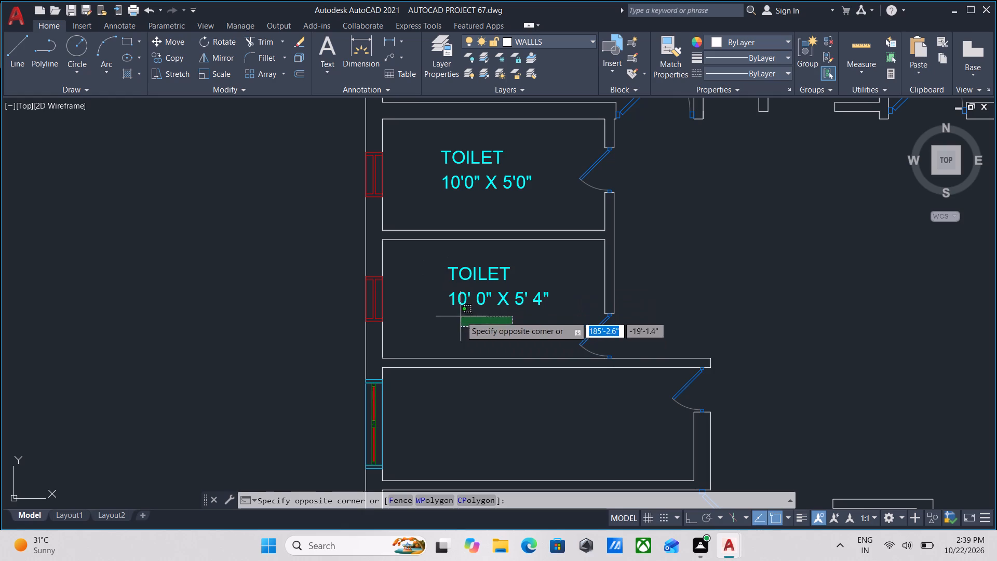
{"action": "left_click", "coordinate": [436, 261]}
{"action": "type", "text": "CO"}
{"action": "key", "text": "Return"}
{"action": "left_click", "coordinate": [452, 276]}
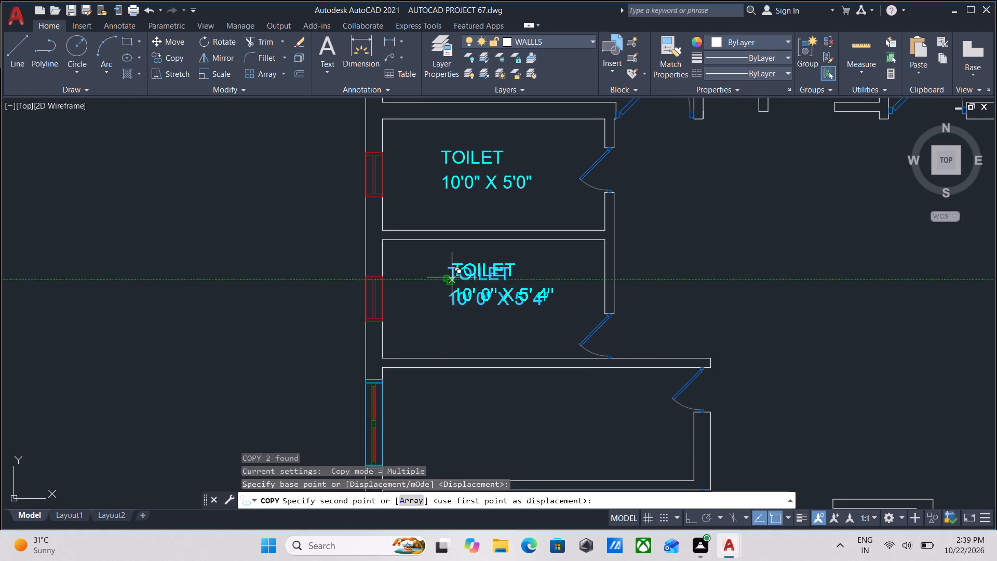
{"action": "middle_click_drag", "start_coordinate": [429, 392], "coordinate": [461, 256]}
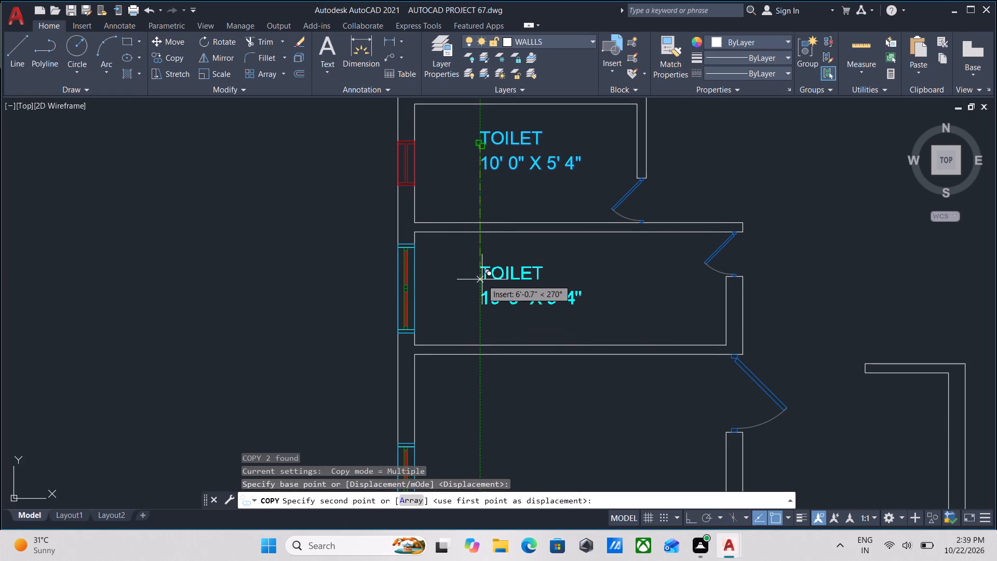
{"action": "left_click", "coordinate": [482, 279]}
{"action": "key", "text": "Escape"}
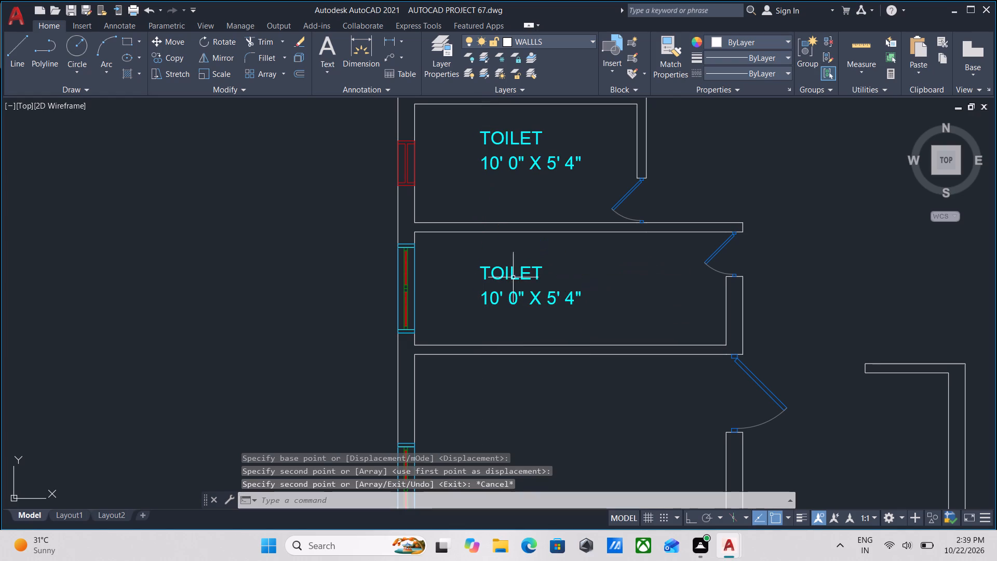
Measure the length and width of the narrow room below the lower toilet.
{"action": "type", "text": "MEA"}
{"action": "key", "text": "Return"}
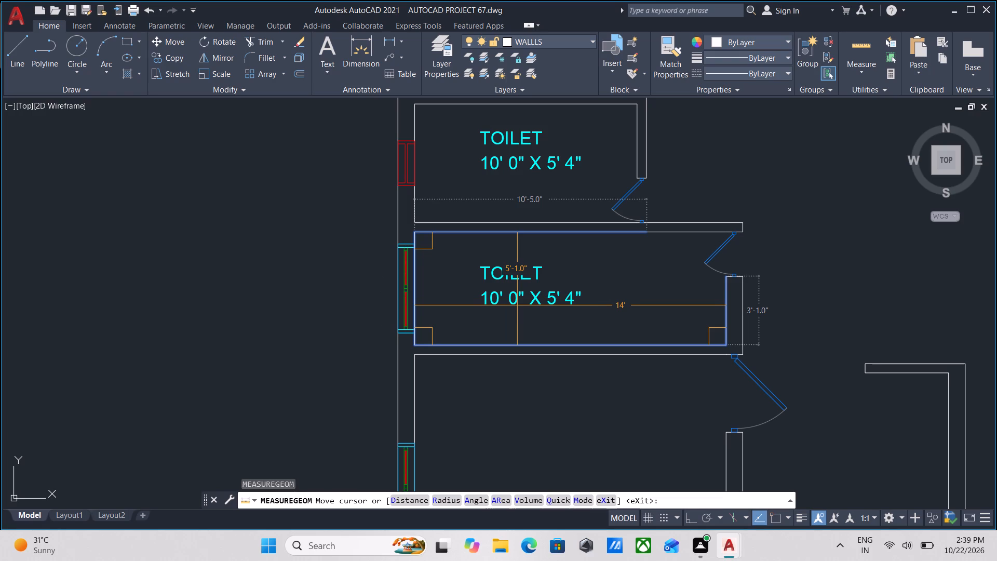
{"action": "key", "text": "Escape"}
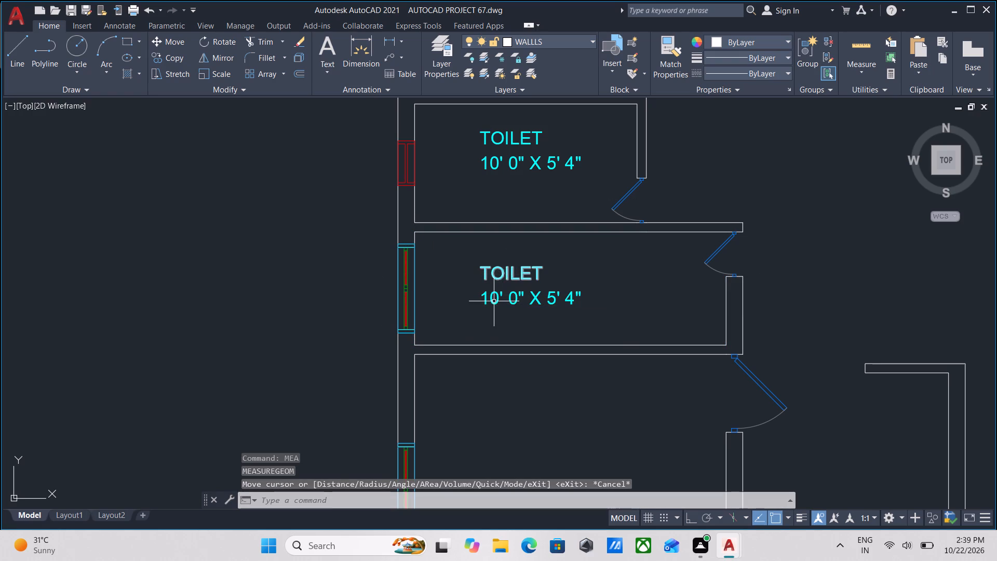
Change the copied size text in the narrow room to 14' 0" X 5' 1".
{"action": "triple_click", "coordinate": [496, 300]}
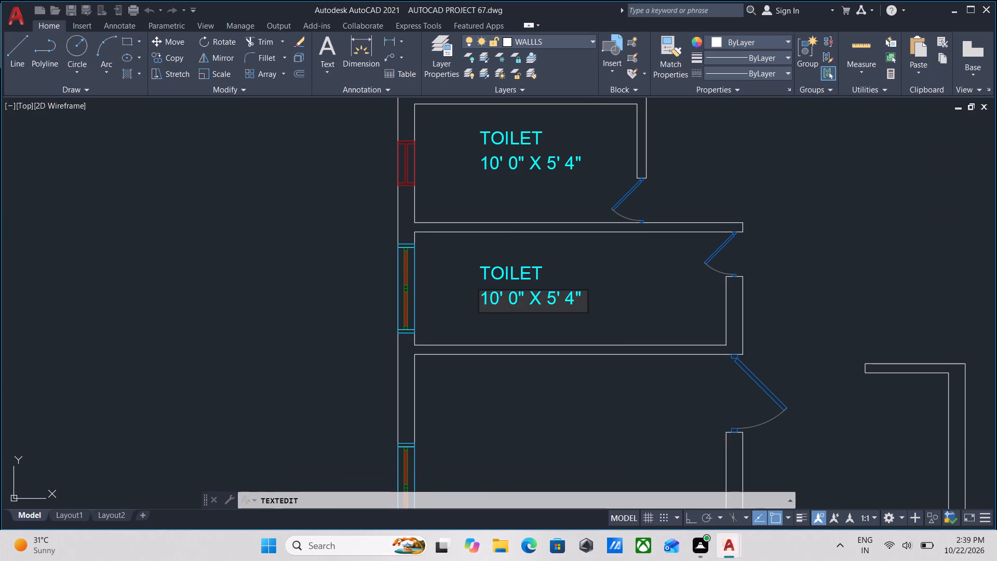
{"action": "left_click_drag", "start_coordinate": [575, 297], "coordinate": [482, 297]}
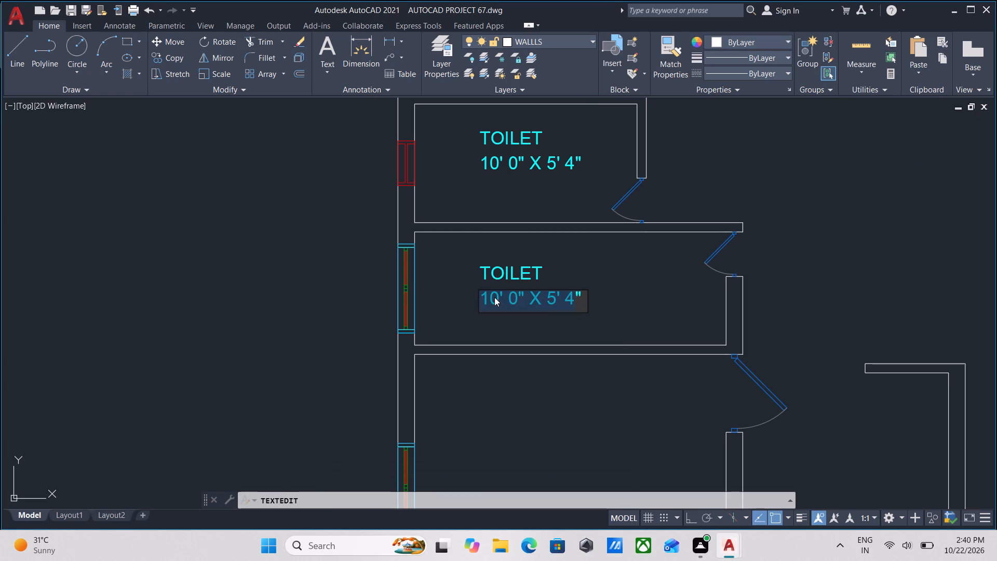
{"action": "left_click", "coordinate": [496, 297]}
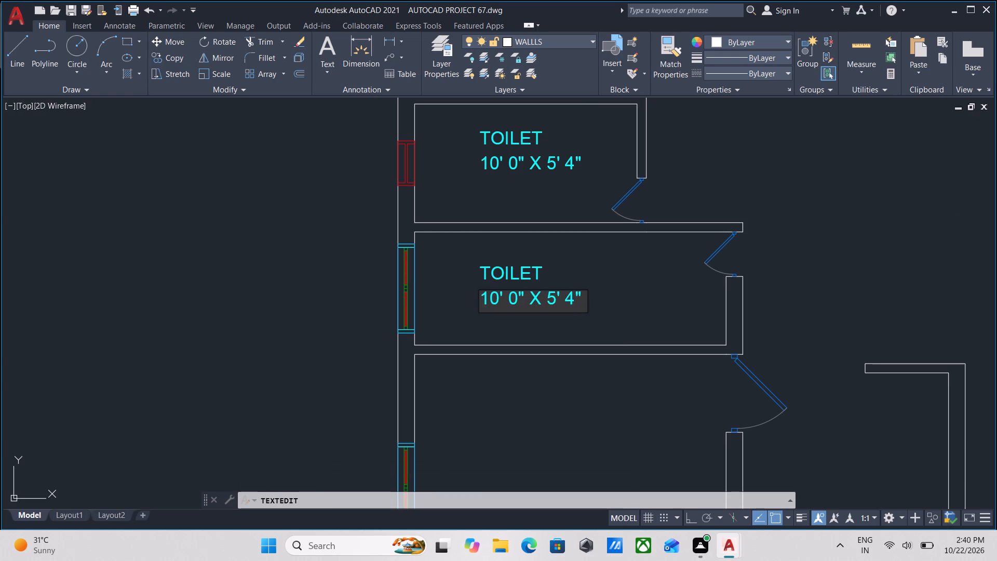
{"action": "key", "text": "BackSpace"}
{"action": "key", "text": "4"}
{"action": "left_click", "coordinate": [558, 299]}
{"action": "left_click", "coordinate": [577, 300]}
{"action": "key", "text": "BackSpace"}
{"action": "key", "text": "1"}
{"action": "key", "text": "Return"}
{"action": "key", "text": "Return"}
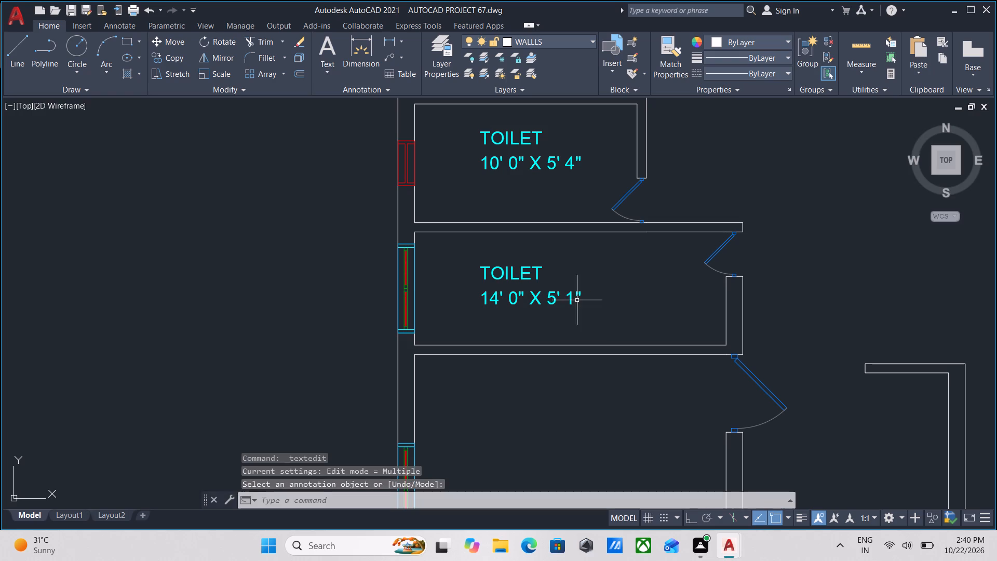
Change the copied TOILET name in the narrow room to STUDY ROOM.
{"action": "triple_click", "coordinate": [503, 270]}
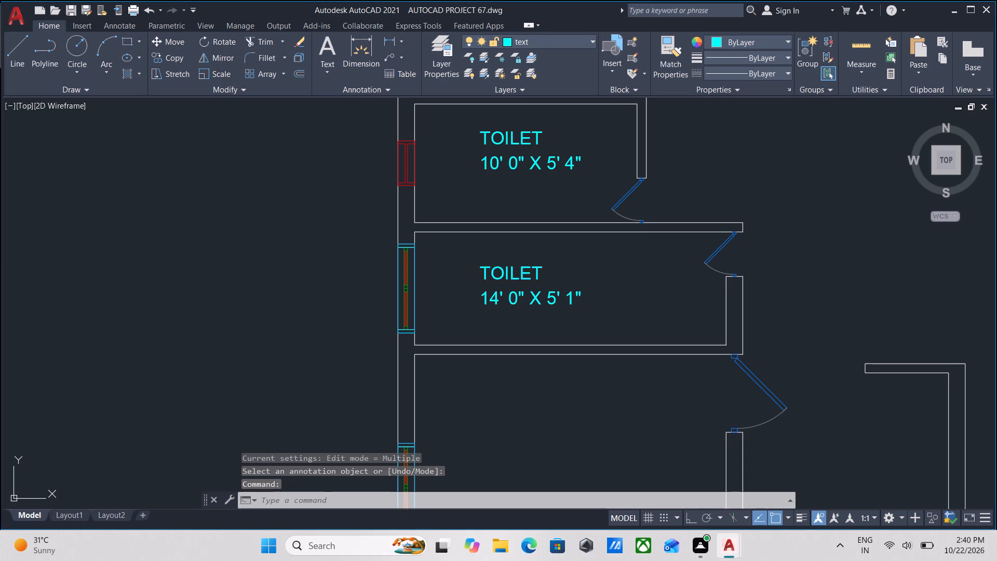
{"action": "left_click_drag", "start_coordinate": [544, 274], "coordinate": [442, 273]}
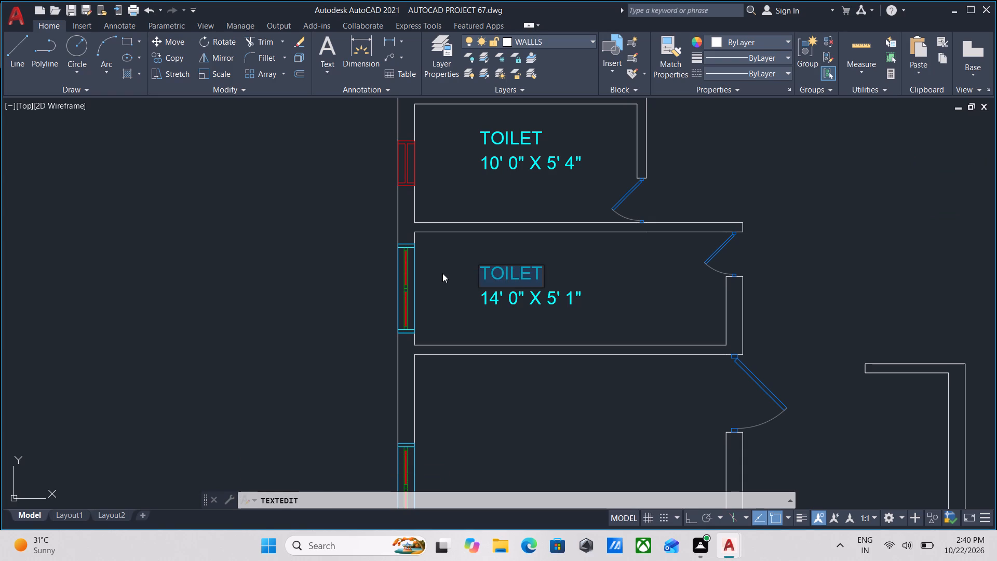
{"action": "type", "text": "STU"}
{"action": "key", "text": "d"}
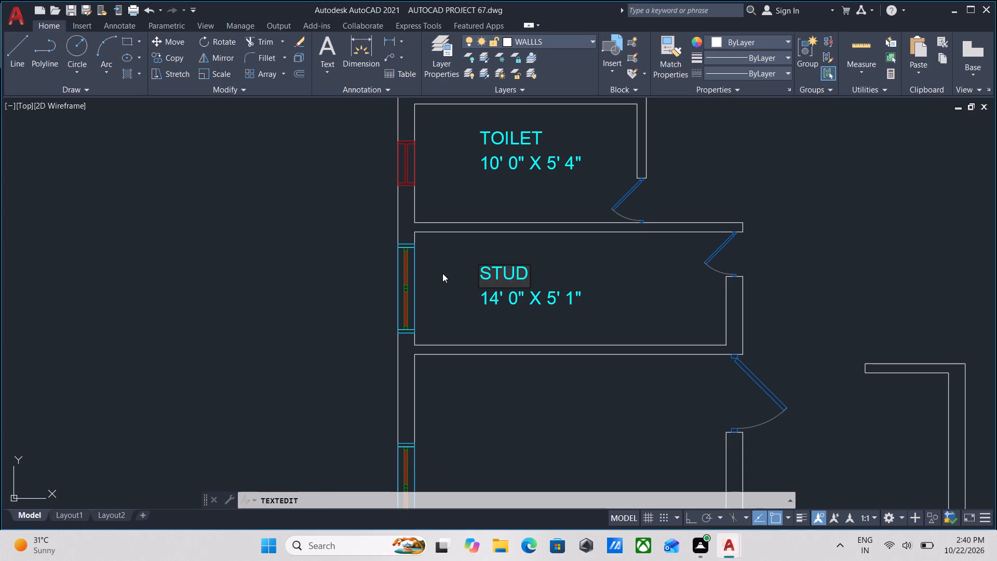
{"action": "key", "text": "y"}
{"action": "key", "text": "space"}
{"action": "type", "text": "ROOM"}
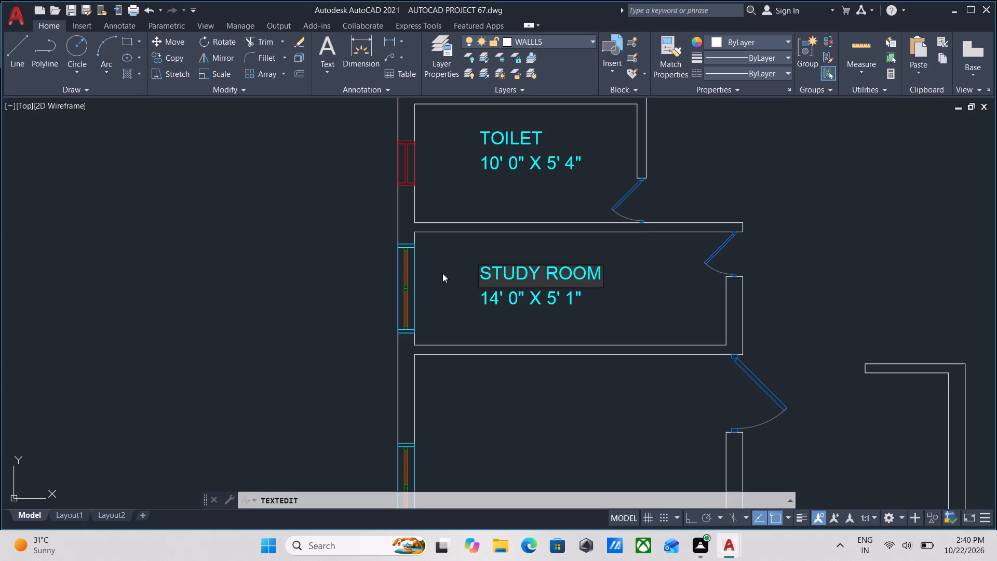
{"action": "key", "text": "Return"}
{"action": "key", "text": "Escape"}
Measure the length and width of the large room directly below the study room.
{"action": "scroll", "coordinate": [542, 219], "scroll_direction": "down", "scroll_amount": 1}
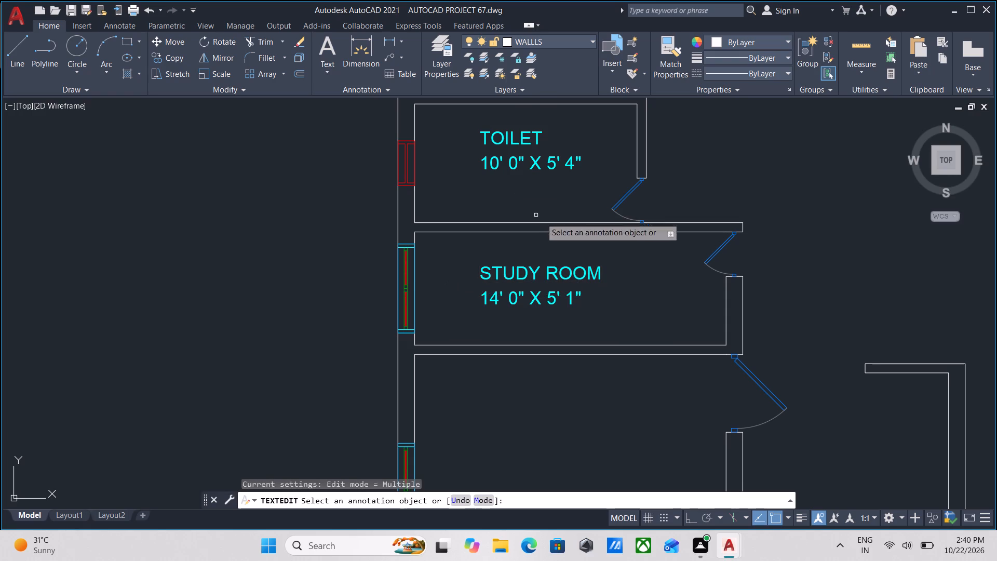
{"action": "scroll", "coordinate": [585, 301], "scroll_direction": "up", "scroll_amount": 1}
{"action": "scroll", "coordinate": [574, 283], "scroll_direction": "down", "scroll_amount": 1}
{"action": "middle_click_drag", "start_coordinate": [574, 283], "coordinate": [596, 337]}
{"action": "scroll", "coordinate": [596, 337], "scroll_direction": "down", "scroll_amount": 1}
{"action": "middle_click_drag", "start_coordinate": [596, 337], "coordinate": [604, 318]}
{"action": "scroll", "coordinate": [597, 301], "scroll_direction": "up", "scroll_amount": 1}
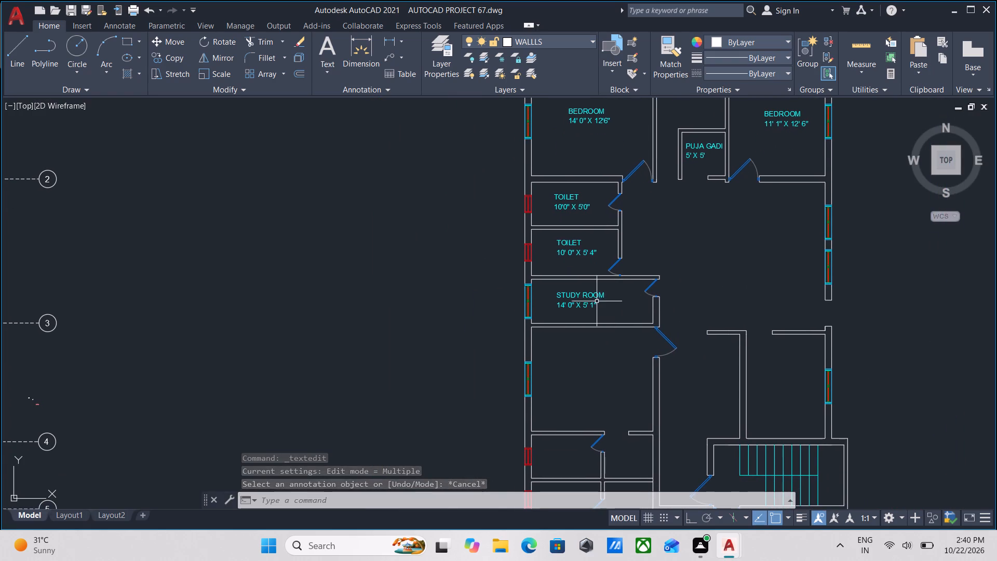
{"action": "middle_click_drag", "start_coordinate": [592, 305], "coordinate": [594, 161]}
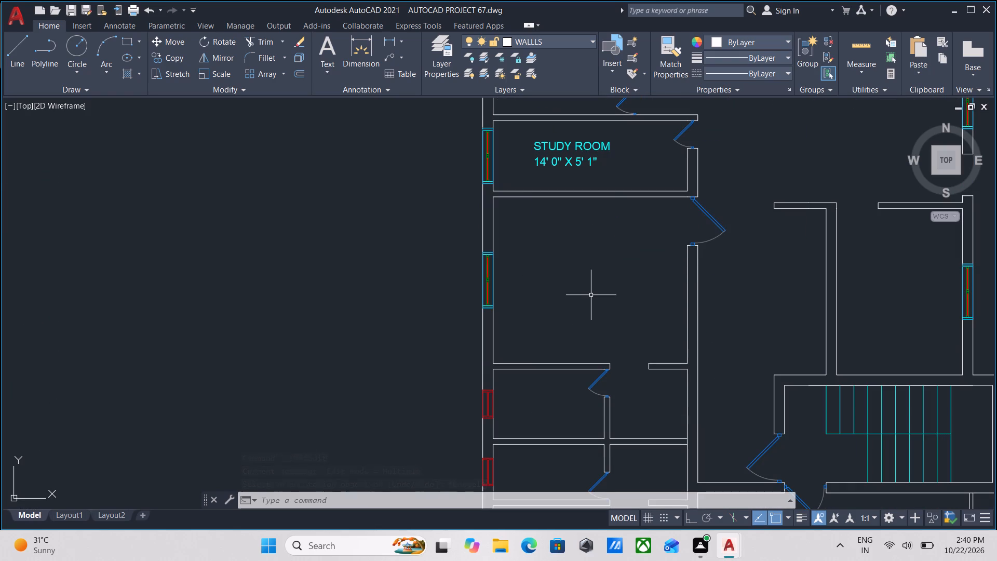
{"action": "type", "text": "MEA"}
{"action": "key", "text": "Return"}
{"action": "scroll", "coordinate": [582, 309], "scroll_direction": "up", "scroll_amount": 1}
{"action": "scroll", "coordinate": [582, 309], "scroll_direction": "down", "scroll_amount": 1}
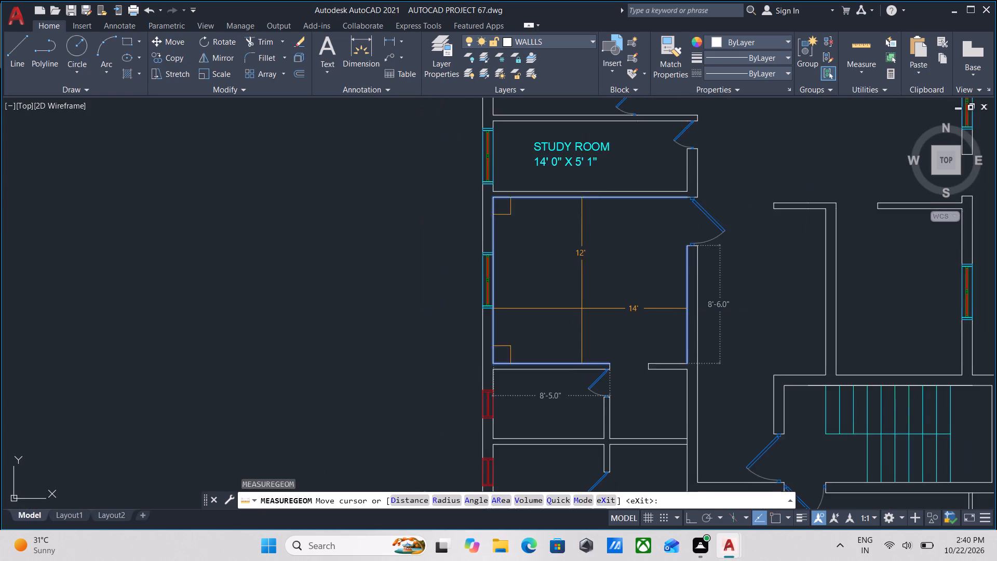
{"action": "middle_click_drag", "start_coordinate": [582, 309], "coordinate": [593, 337]}
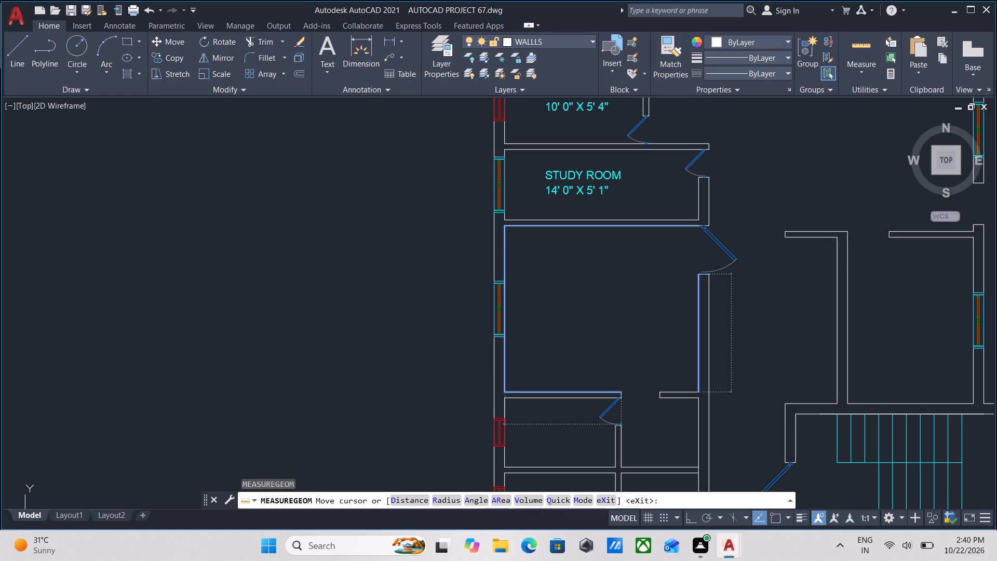
{"action": "key", "text": "Escape"}
Copy the study room's name and size texts into the large room directly below it.
{"action": "middle_click_drag", "start_coordinate": [556, 264], "coordinate": [559, 358]}
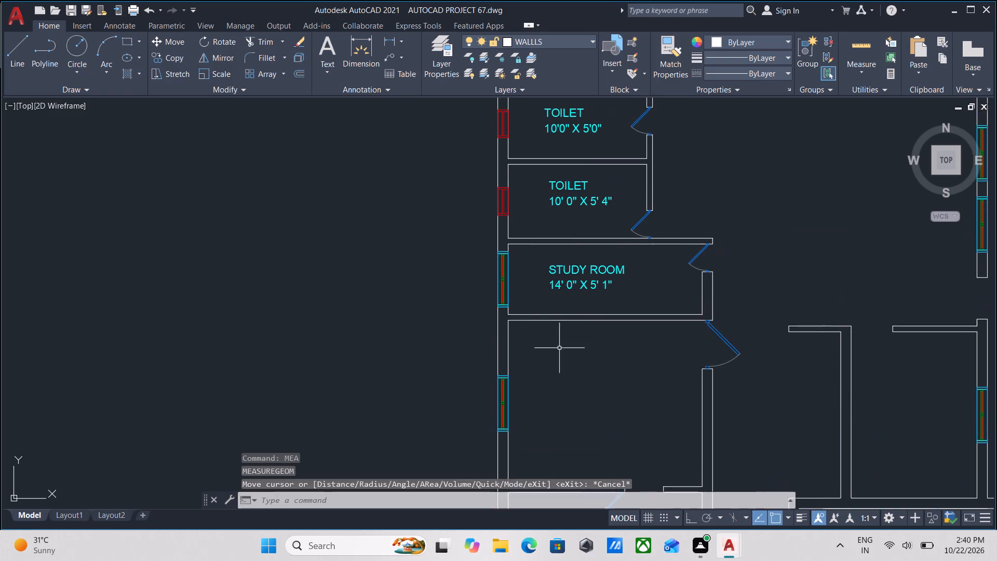
{"action": "scroll", "coordinate": [559, 306], "scroll_direction": "up", "scroll_amount": 2}
{"action": "left_click_drag", "start_coordinate": [565, 298], "coordinate": [565, 292]}
{"action": "left_click", "coordinate": [517, 189]}
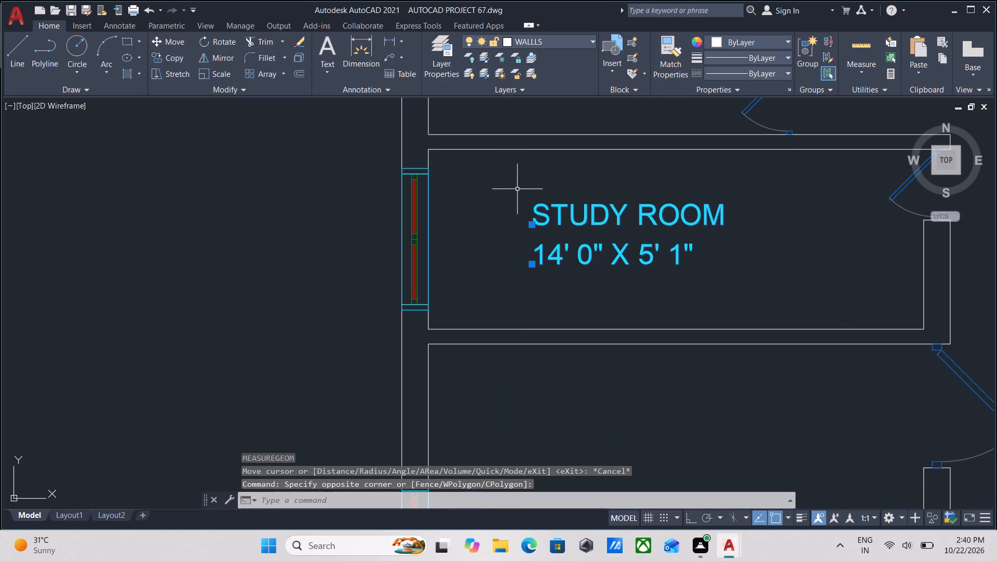
{"action": "type", "text": "CO"}
{"action": "key", "text": "Return"}
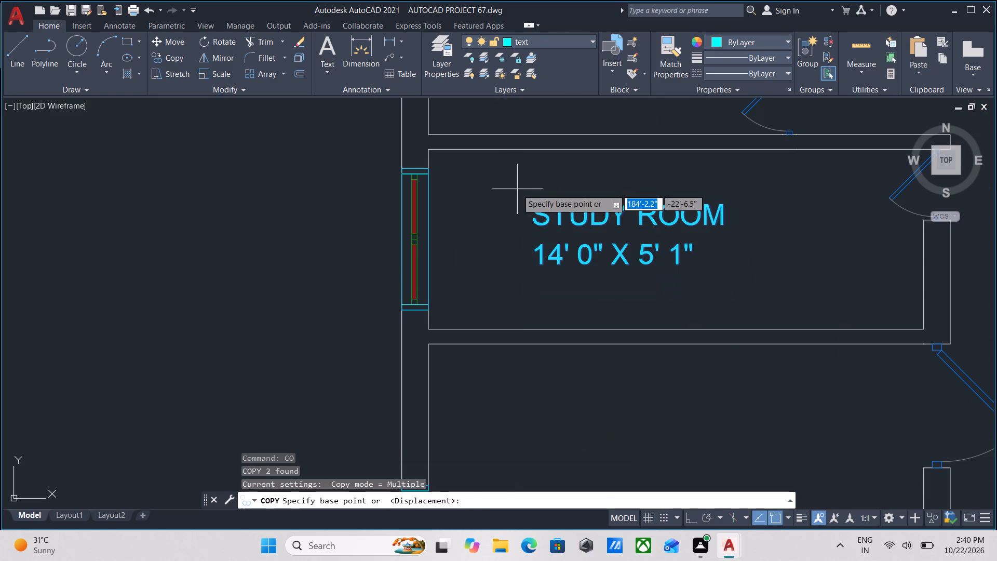
{"action": "left_click", "coordinate": [533, 219]}
{"action": "scroll", "coordinate": [549, 377], "scroll_direction": "down", "scroll_amount": 1}
{"action": "middle_click_drag", "start_coordinate": [549, 377], "coordinate": [555, 344]}
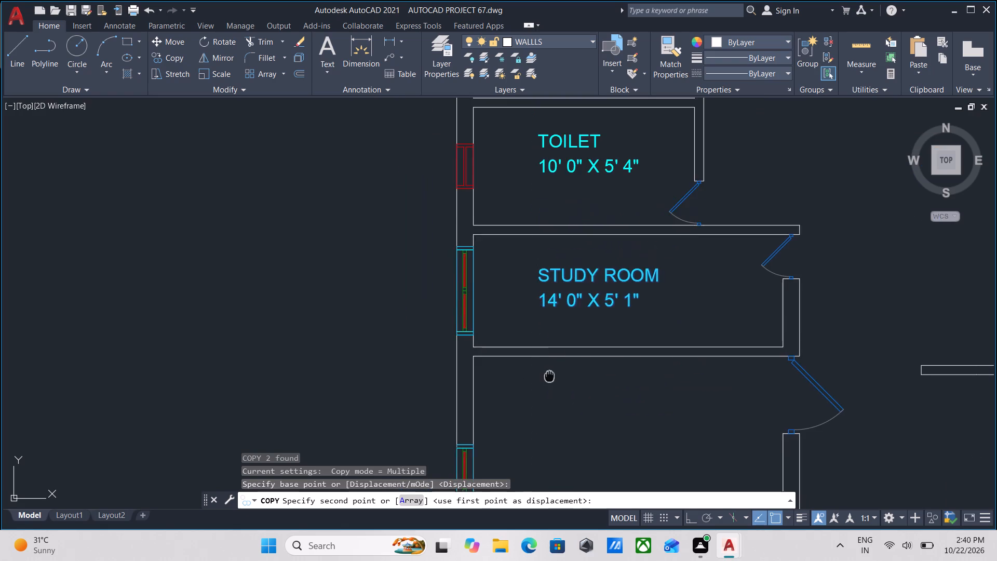
{"action": "middle_click_drag", "start_coordinate": [555, 344], "coordinate": [567, 229]}
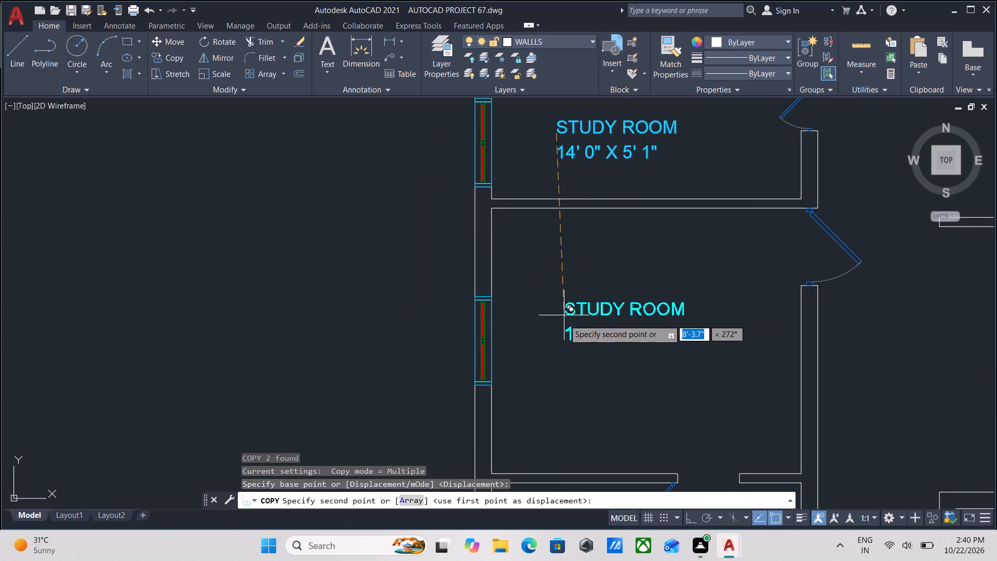
{"action": "left_click", "coordinate": [564, 322]}
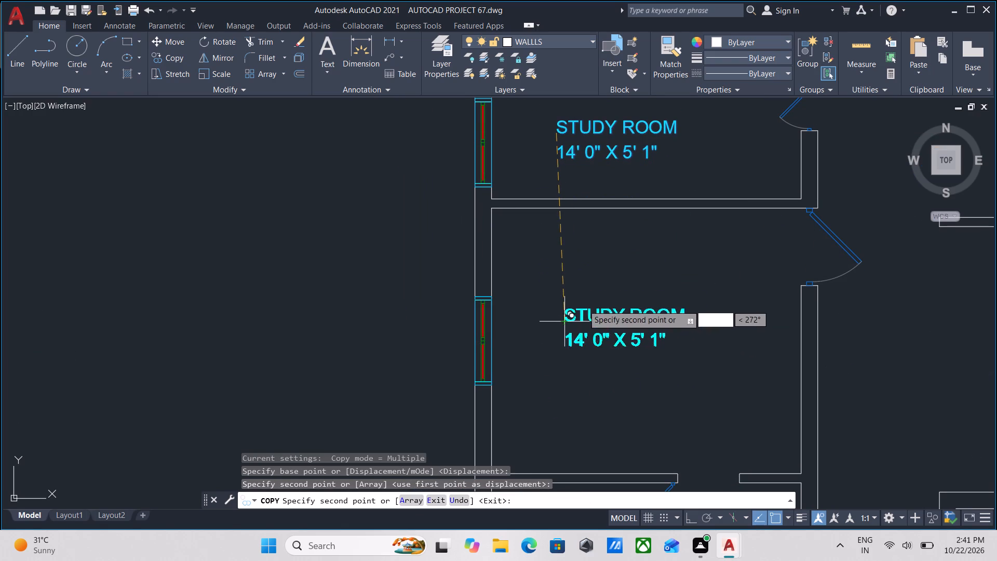
{"action": "key", "text": "Escape"}
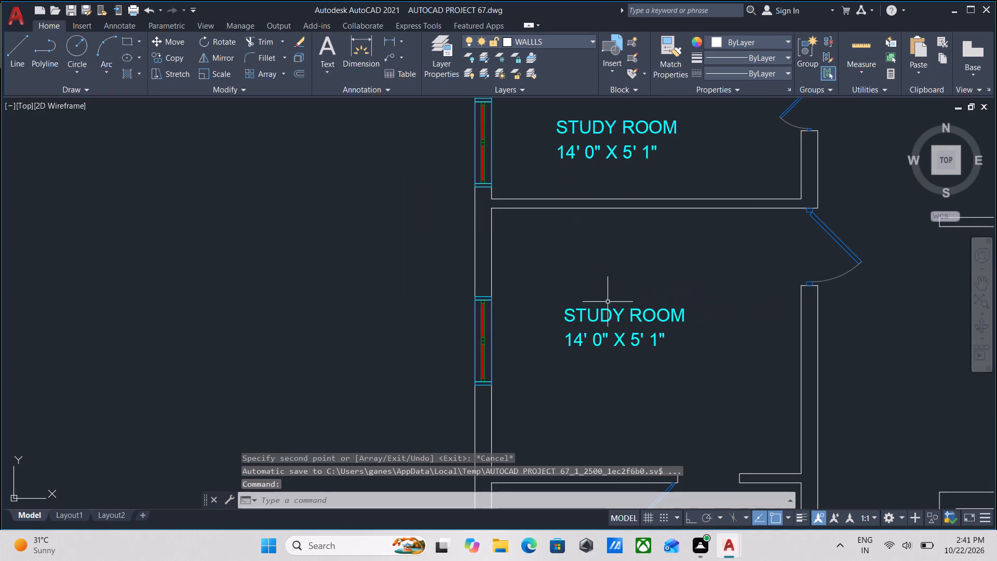
Change the copied STUDY ROOM name in the large room below the study room to BED ROOM.
{"action": "double_click", "coordinate": [589, 316]}
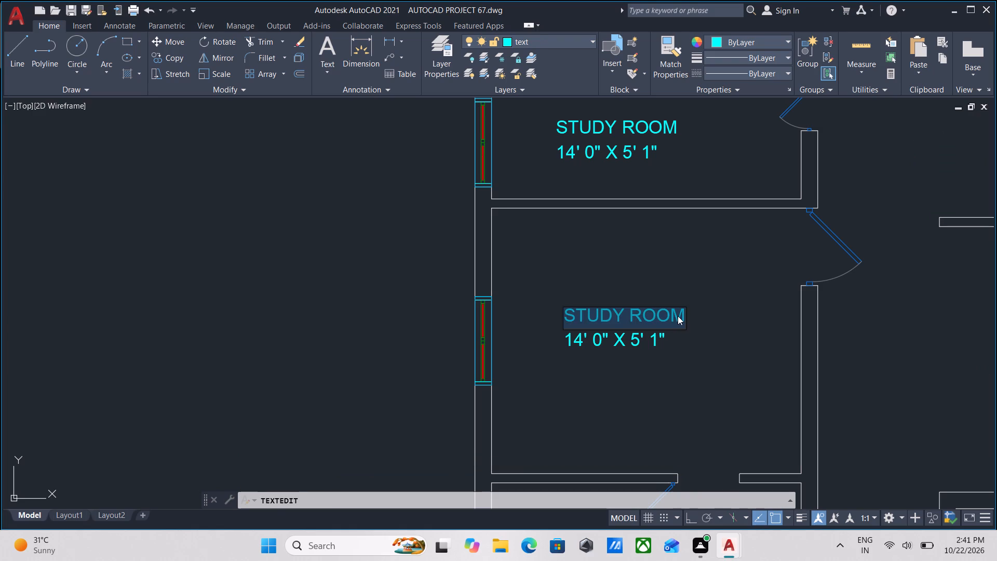
{"action": "type", "text": "BED"}
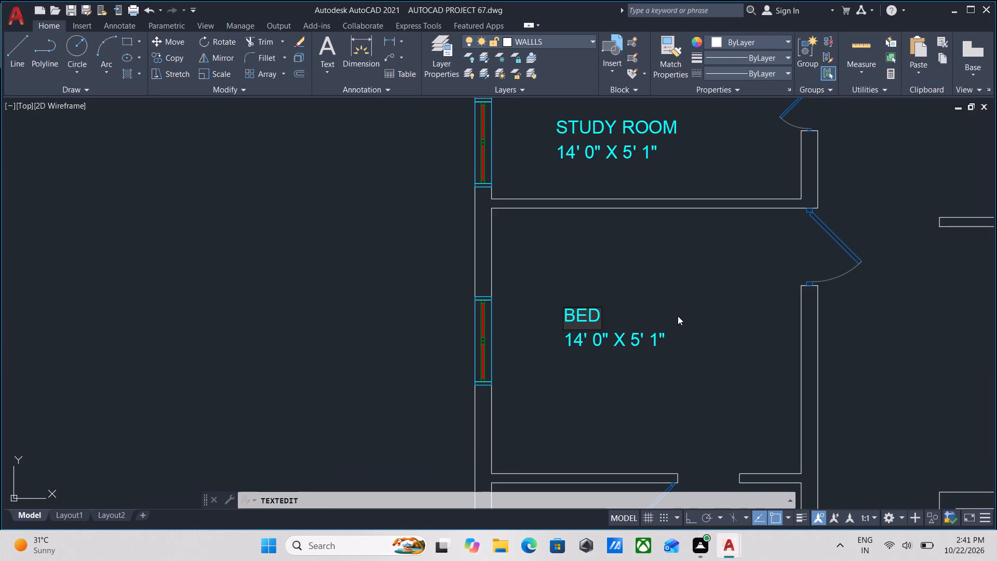
{"action": "key", "text": "space"}
{"action": "type", "text": "ROOM"}
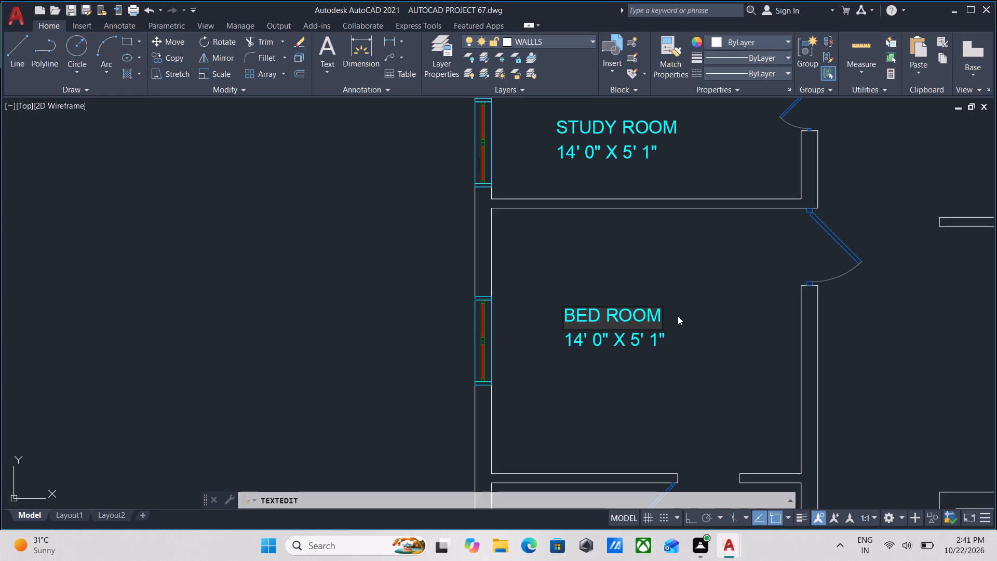
{"action": "key", "text": "Return"}
{"action": "key", "text": "Return"}
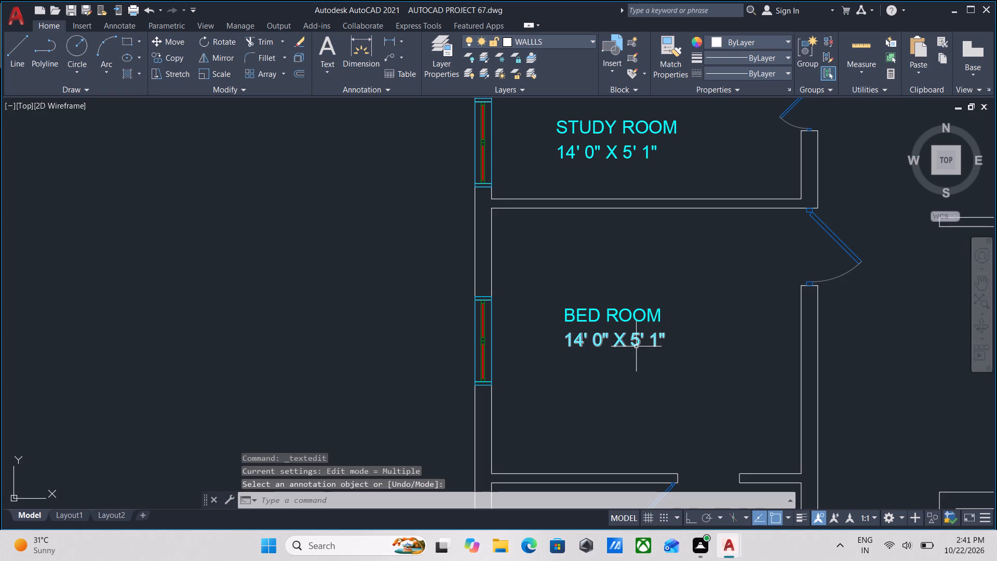
Measure the bed room and change its copied size text to 14' 0" X 12' 0".
{"action": "type", "text": "MEA"}
{"action": "key", "text": "Return"}
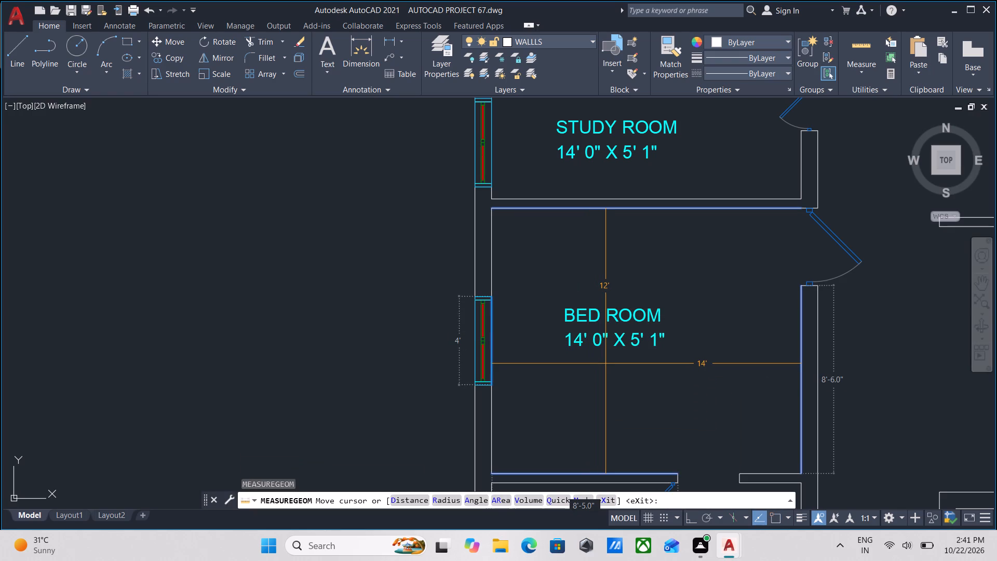
{"action": "key", "text": "Escape"}
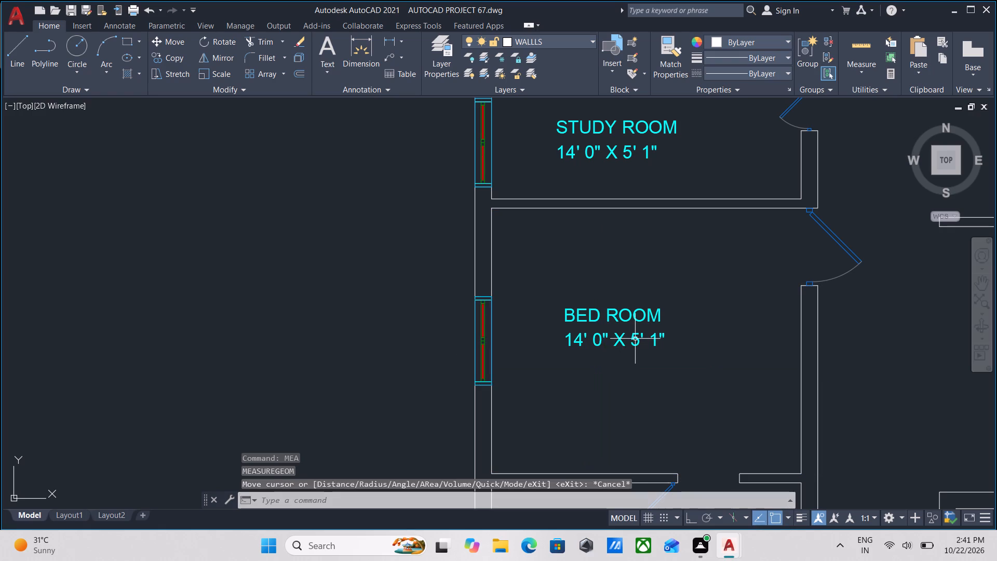
{"action": "triple_click", "coordinate": [636, 338]}
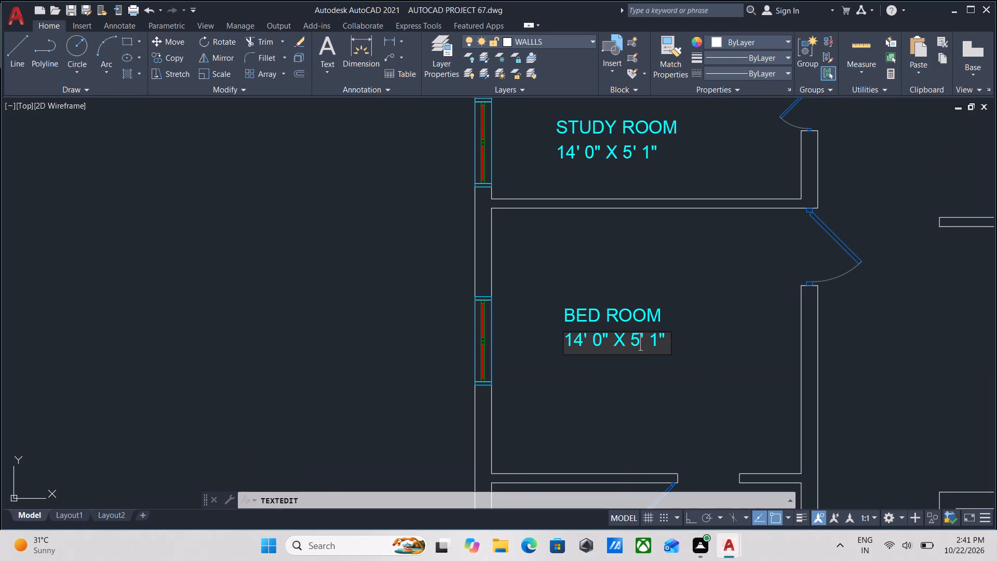
{"action": "left_click", "coordinate": [637, 337]}
{"action": "key", "text": "BackSpace"}
{"action": "type", "text": "12"}
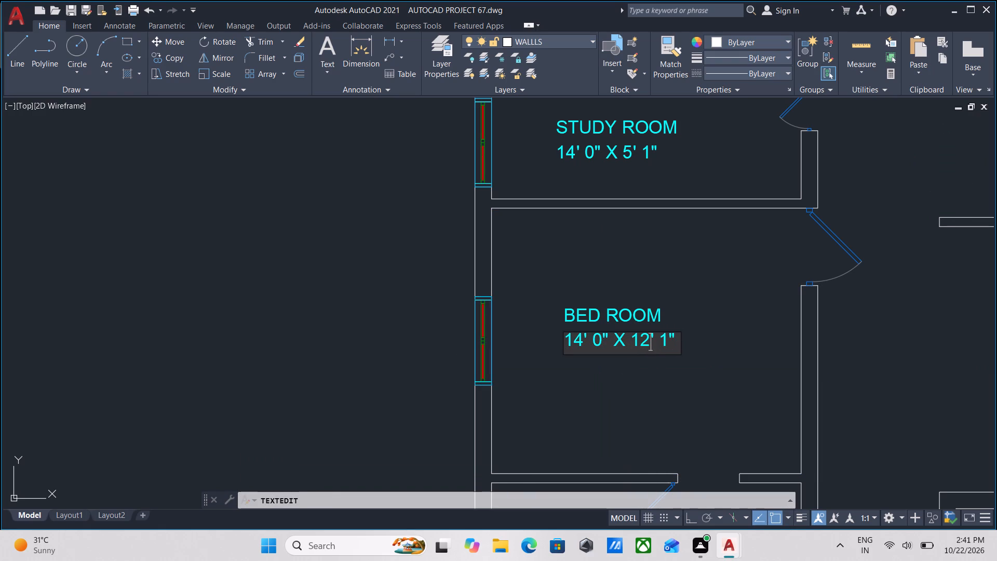
{"action": "left_click", "coordinate": [668, 343]}
{"action": "key", "text": "BackSpace"}
{"action": "key", "text": "0"}
{"action": "key", "text": "Return"}
{"action": "key", "text": "Return"}
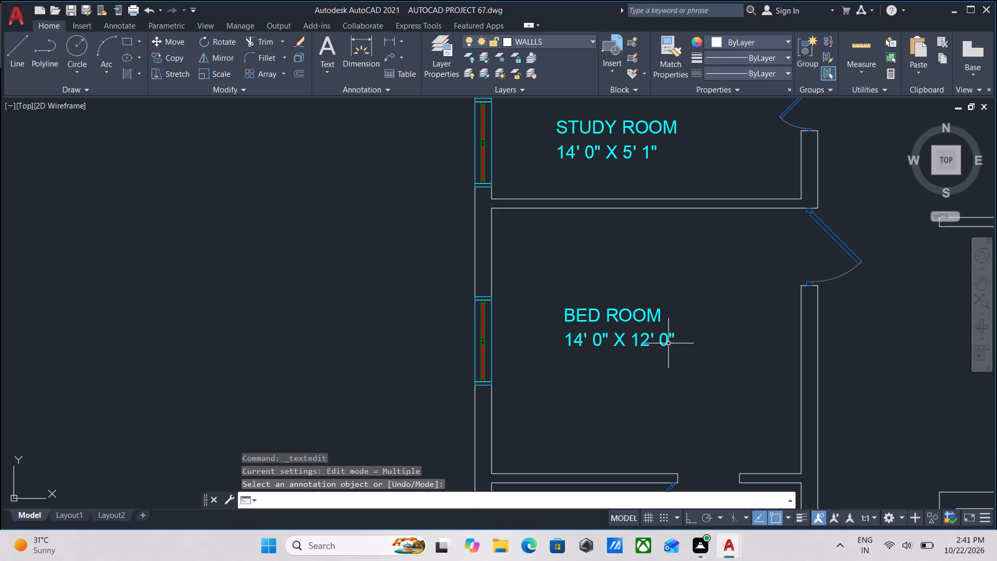
Measure the length and width of the small room directly below the bed room.
{"action": "scroll", "coordinate": [672, 349], "scroll_direction": "down", "scroll_amount": 3}
{"action": "middle_click_drag", "start_coordinate": [673, 349], "coordinate": [663, 324]}
{"action": "scroll", "coordinate": [663, 324], "scroll_direction": "up", "scroll_amount": 2}
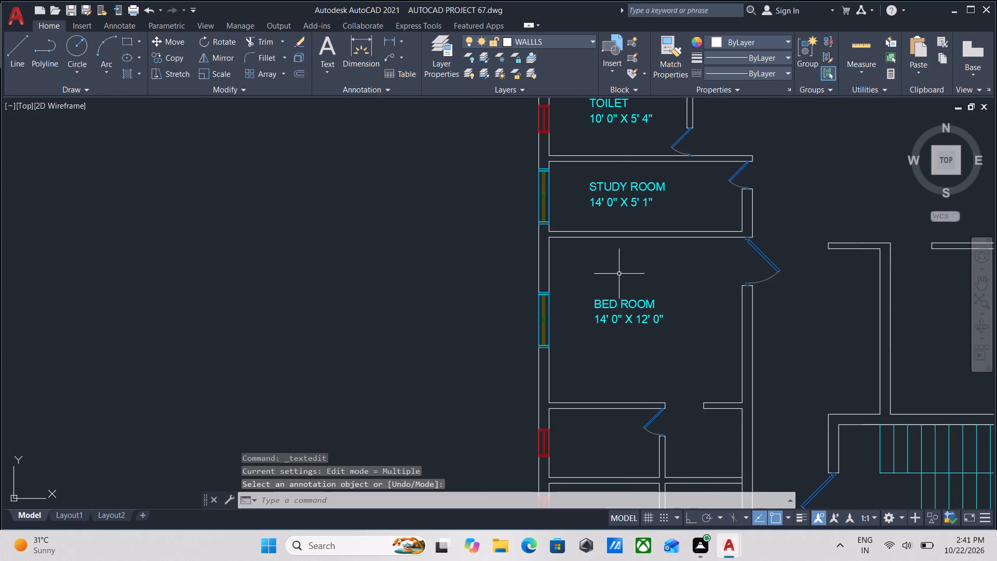
{"action": "scroll", "coordinate": [619, 274], "scroll_direction": "down", "scroll_amount": 1}
{"action": "middle_click_drag", "start_coordinate": [619, 274], "coordinate": [625, 297]}
{"action": "middle_click_drag", "start_coordinate": [621, 319], "coordinate": [599, 263]}
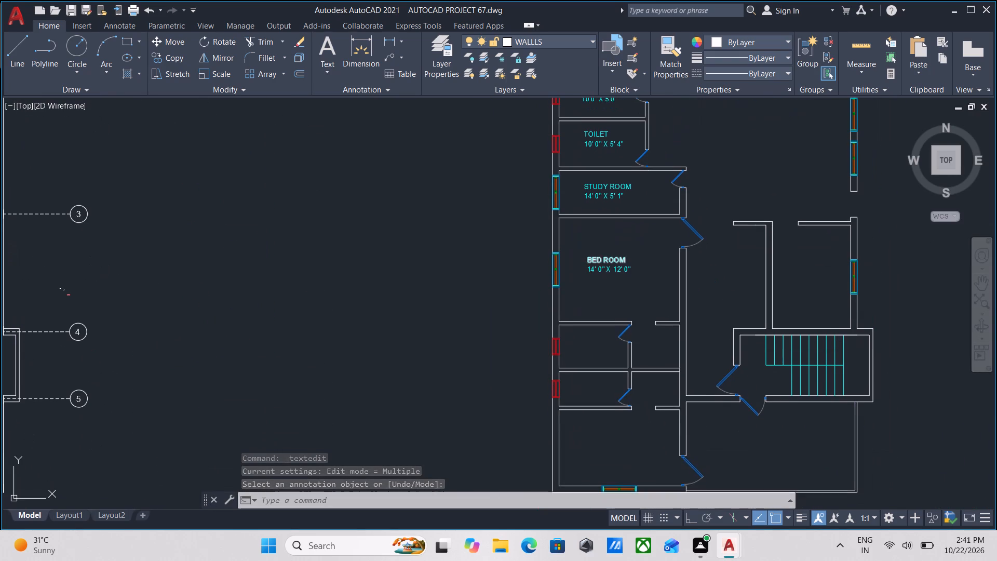
{"action": "middle_click_drag", "start_coordinate": [601, 269], "coordinate": [606, 307]}
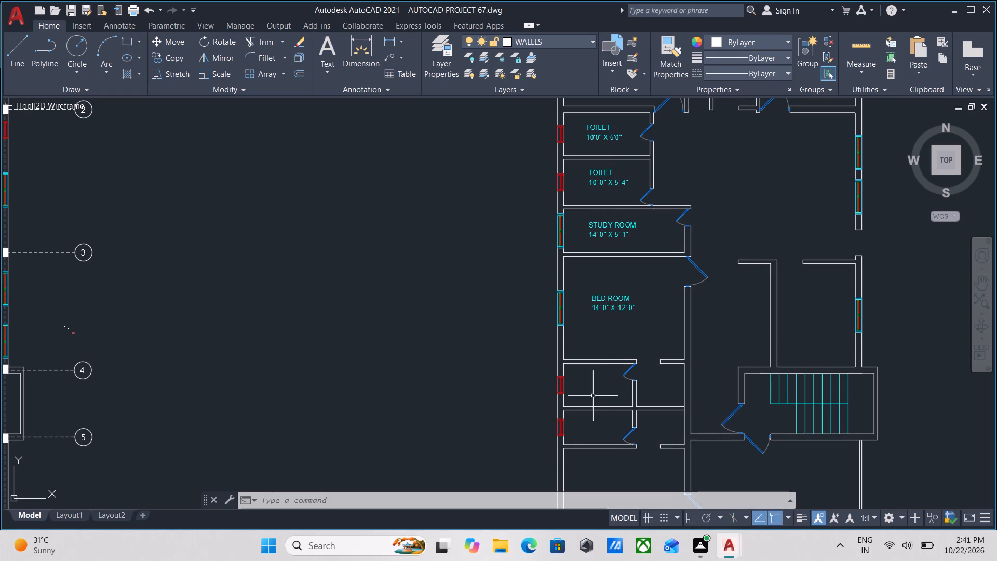
{"action": "scroll", "coordinate": [607, 411], "scroll_direction": "up", "scroll_amount": 2}
{"action": "scroll", "coordinate": [591, 376], "scroll_direction": "down", "scroll_amount": 1}
{"action": "middle_click_drag", "start_coordinate": [591, 376], "coordinate": [618, 416]}
{"action": "middle_click_drag", "start_coordinate": [618, 416], "coordinate": [629, 386]}
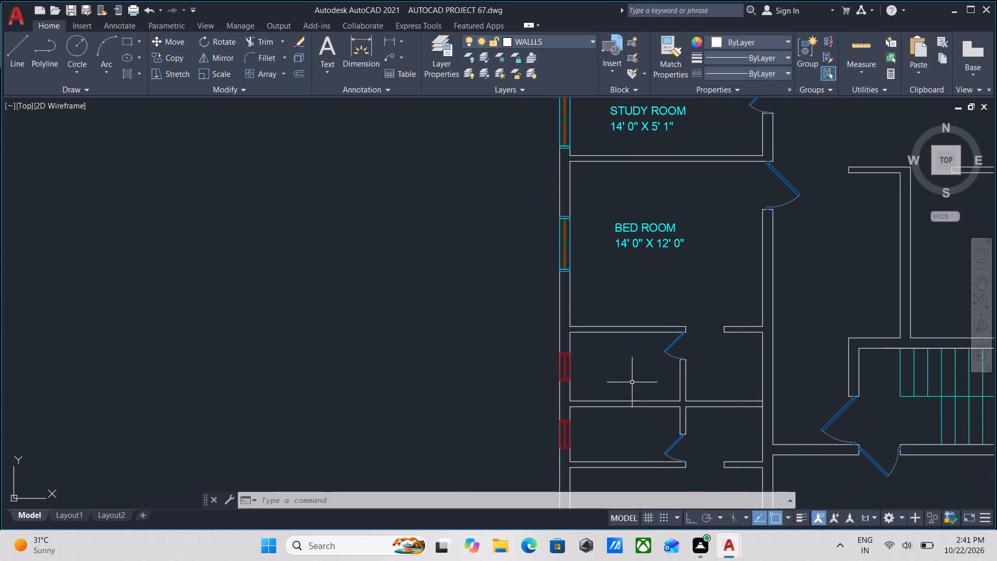
{"action": "type", "text": "MEA"}
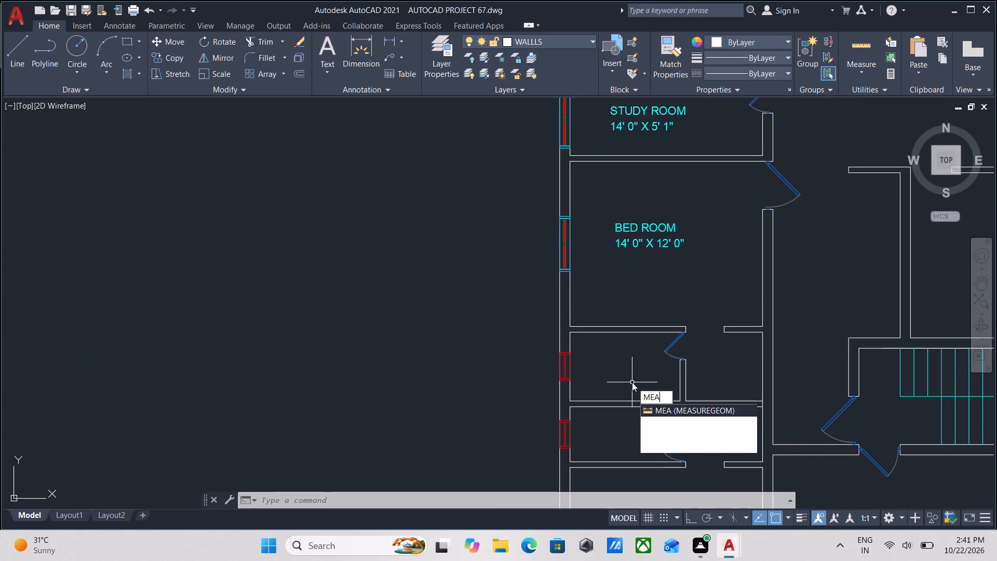
{"action": "key", "text": "Return"}
{"action": "middle_click_drag", "start_coordinate": [630, 371], "coordinate": [637, 400]}
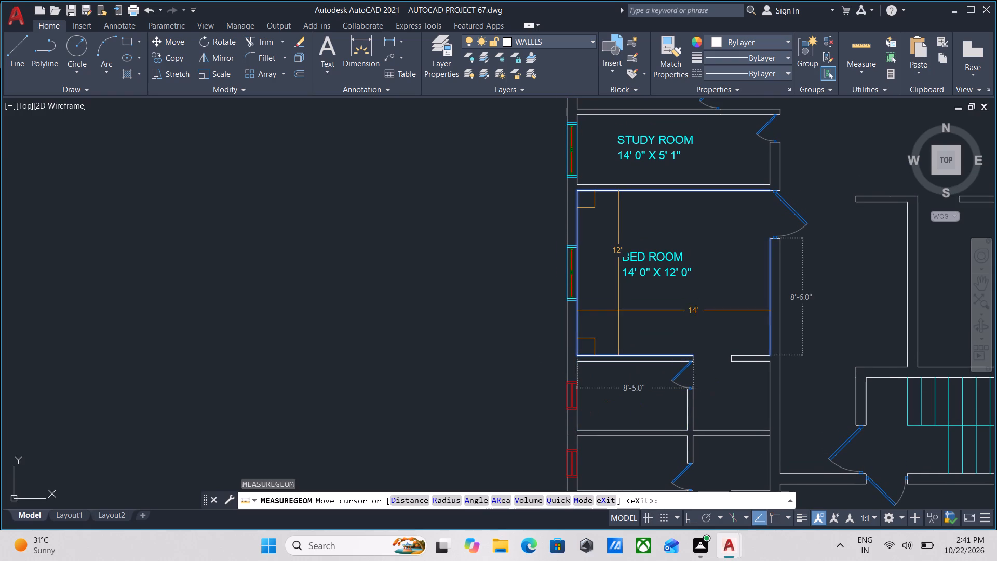
{"action": "key", "text": "Escape"}
Copy the name and size texts of the 10'0" X 5'0" toilet into the small room directly below the bed room.
{"action": "scroll", "coordinate": [635, 411], "scroll_direction": "down", "scroll_amount": 2}
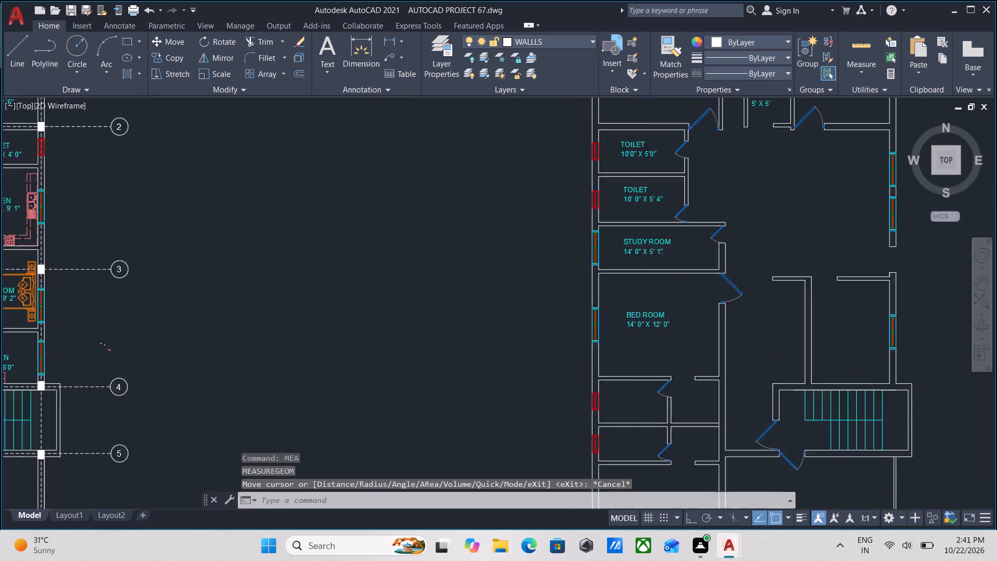
{"action": "middle_click_drag", "start_coordinate": [635, 411], "coordinate": [632, 442]}
{"action": "scroll", "coordinate": [634, 382], "scroll_direction": "up", "scroll_amount": 2}
{"action": "middle_click_drag", "start_coordinate": [633, 364], "coordinate": [634, 398]}
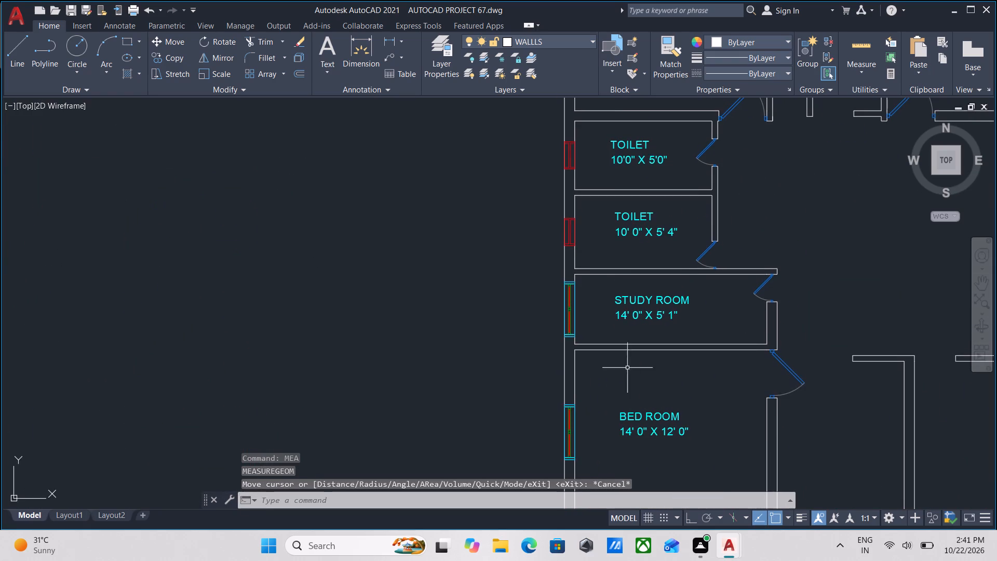
{"action": "scroll", "coordinate": [611, 189], "scroll_direction": "up", "scroll_amount": 1}
{"action": "middle_click_drag", "start_coordinate": [611, 189], "coordinate": [616, 259]}
{"action": "left_click", "coordinate": [646, 240]}
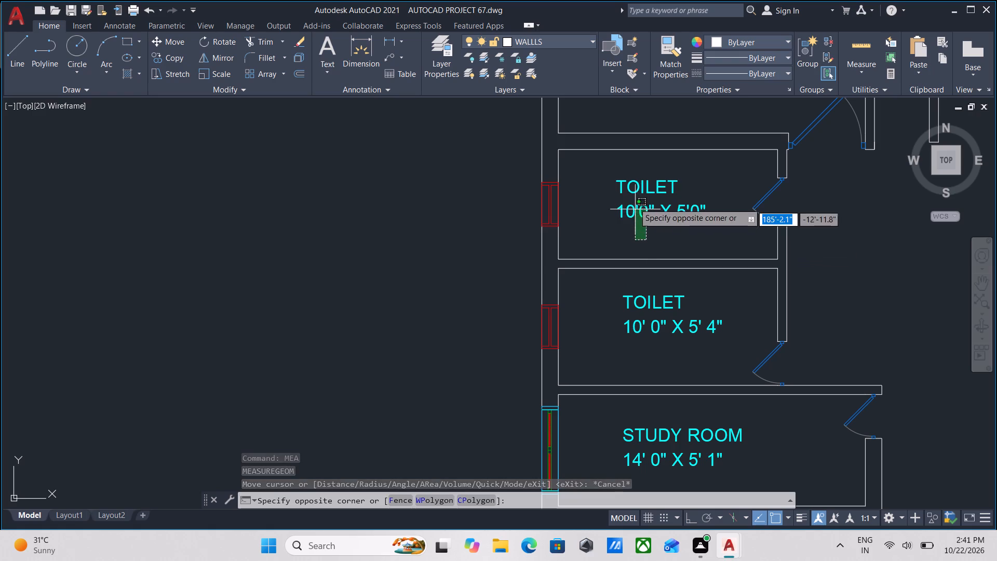
{"action": "left_click", "coordinate": [626, 170]}
{"action": "type", "text": "CO"}
{"action": "key", "text": "Return"}
{"action": "left_click", "coordinate": [623, 190]}
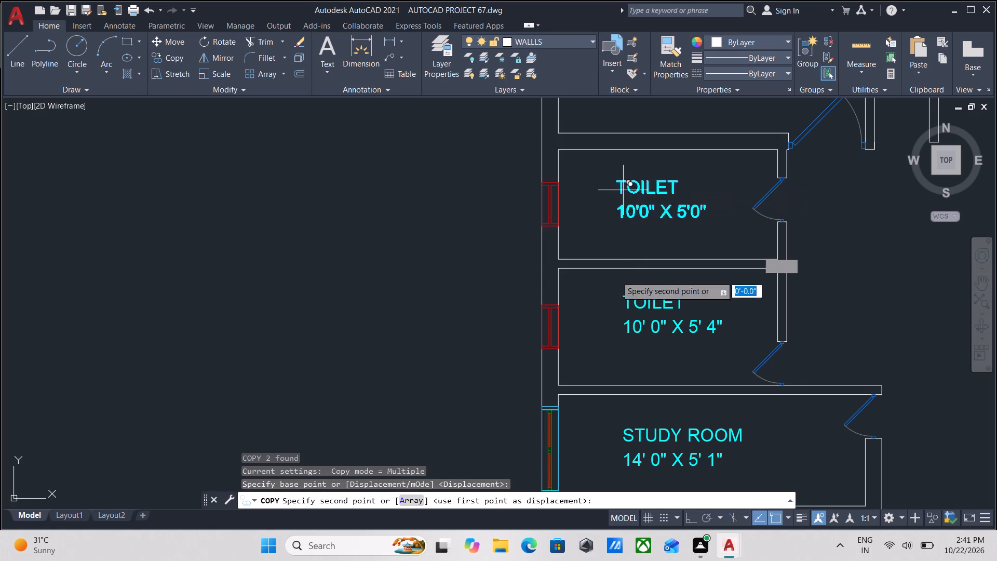
{"action": "middle_click_drag", "start_coordinate": [619, 372], "coordinate": [599, 87]}
{"action": "scroll", "coordinate": [610, 337], "scroll_direction": "down", "scroll_amount": 1}
{"action": "middle_click_drag", "start_coordinate": [610, 337], "coordinate": [594, 123]}
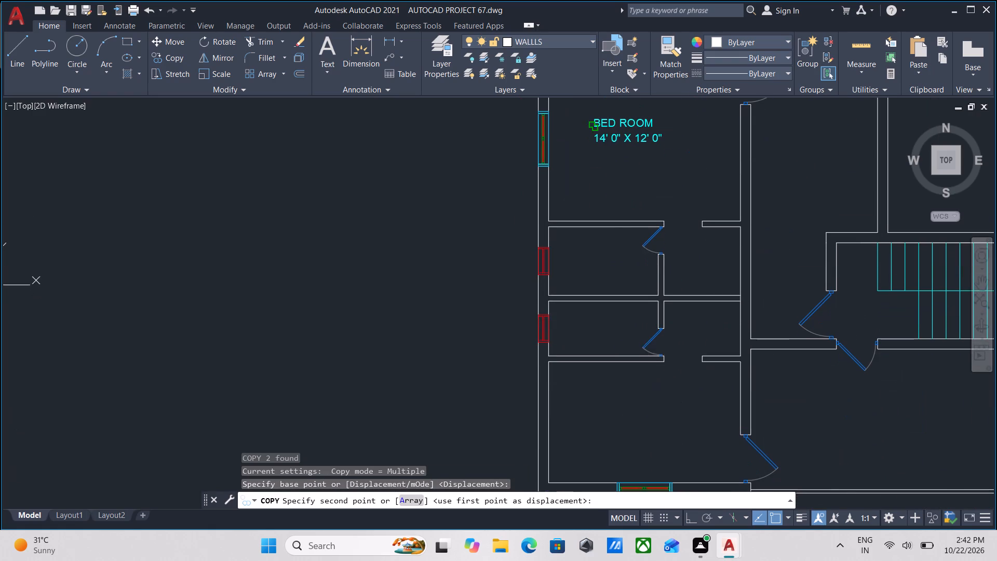
{"action": "scroll", "coordinate": [571, 245], "scroll_direction": "up", "scroll_amount": 2}
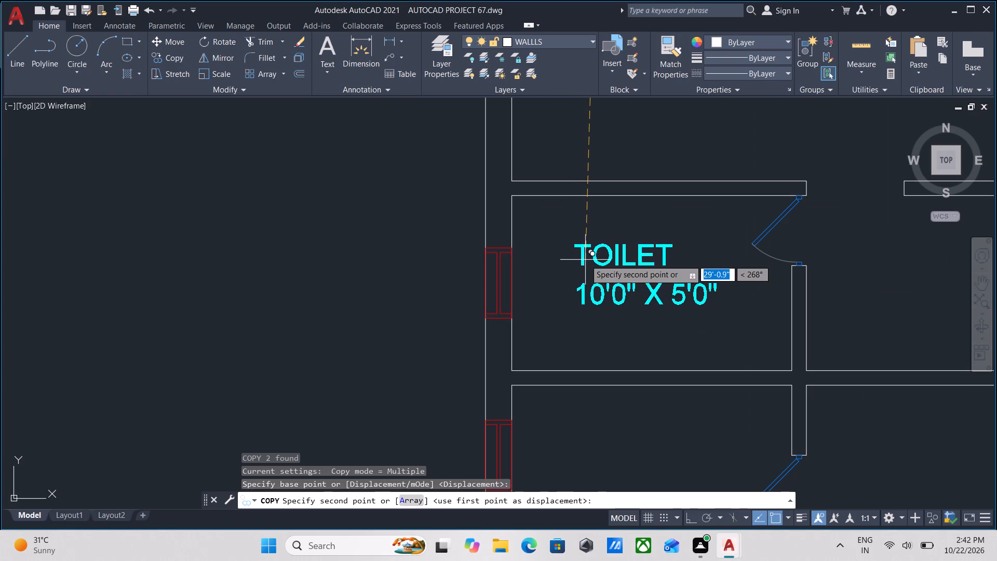
{"action": "left_click", "coordinate": [585, 260]}
{"action": "key", "text": "Escape"}
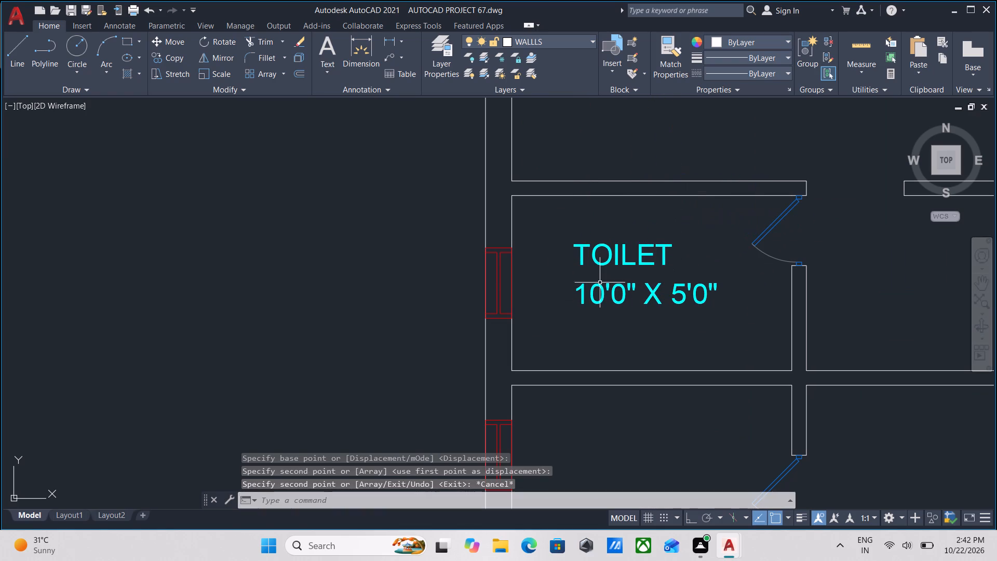
Change the copied toilet size text below the bed room to 8'0" X 5'0".
{"action": "triple_click", "coordinate": [600, 287]}
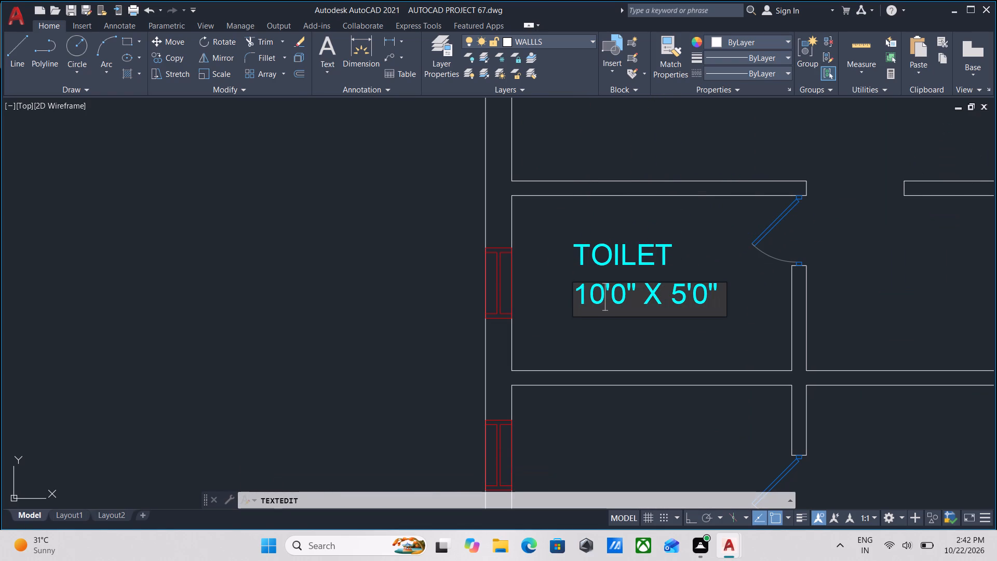
{"action": "key", "text": "BackSpace"}
{"action": "key", "text": "BackSpace"}
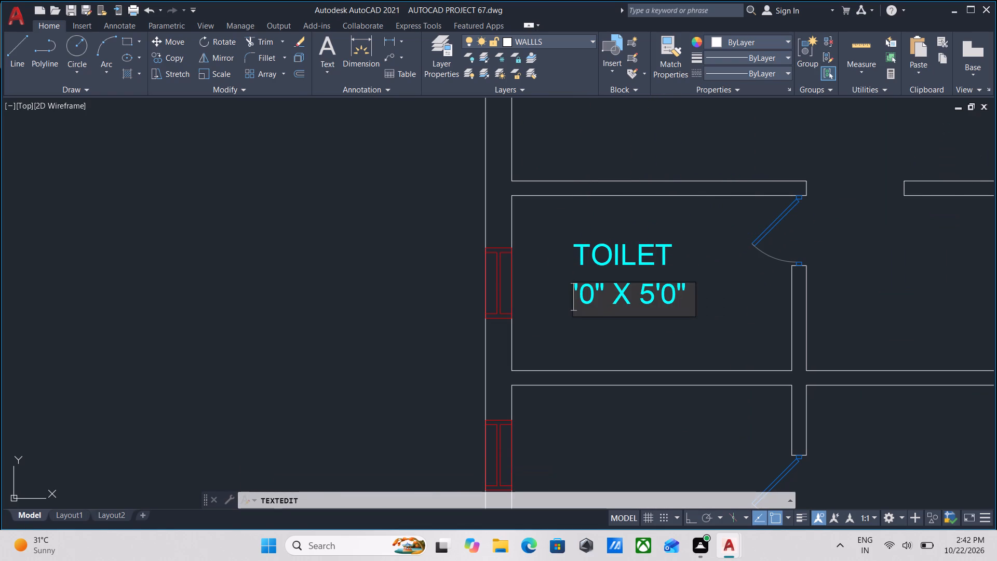
{"action": "key", "text": "8"}
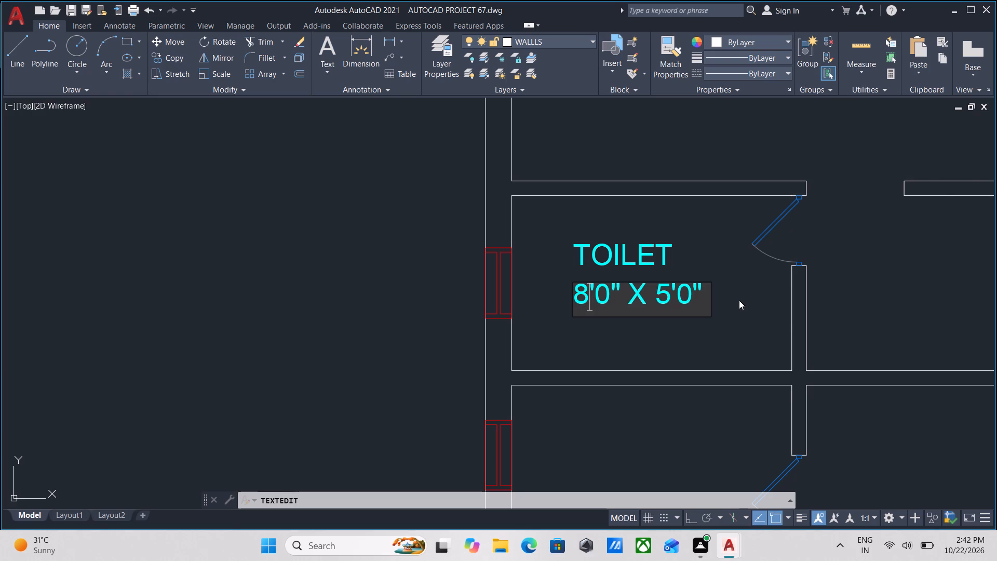
{"action": "key", "text": "Return"}
{"action": "key", "text": "Return"}
Copy the TOILET name and 8'0" X 5'0" size texts into the small room directly below that toilet.
{"action": "scroll", "coordinate": [722, 330], "scroll_direction": "down", "scroll_amount": 1}
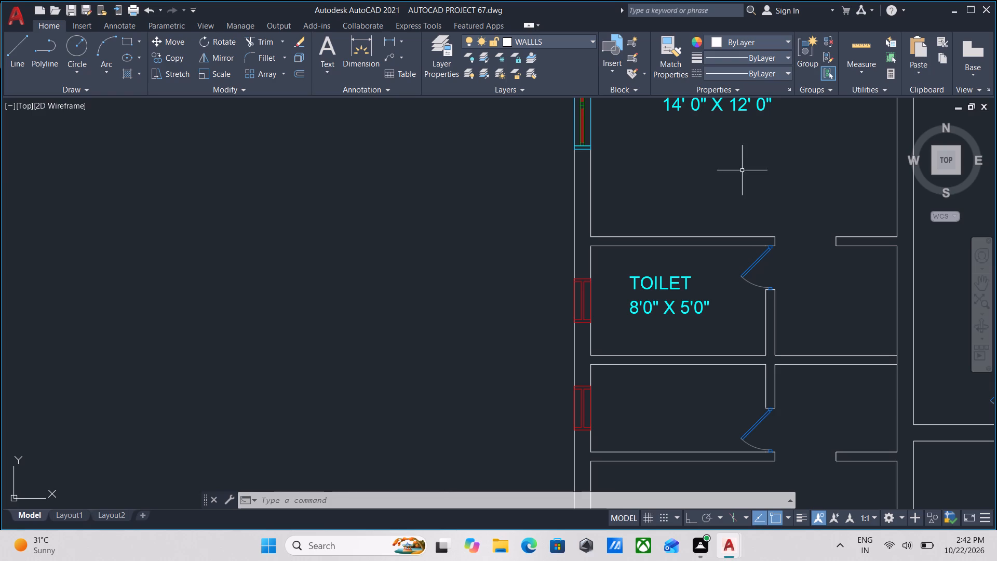
{"action": "left_click", "coordinate": [679, 332]}
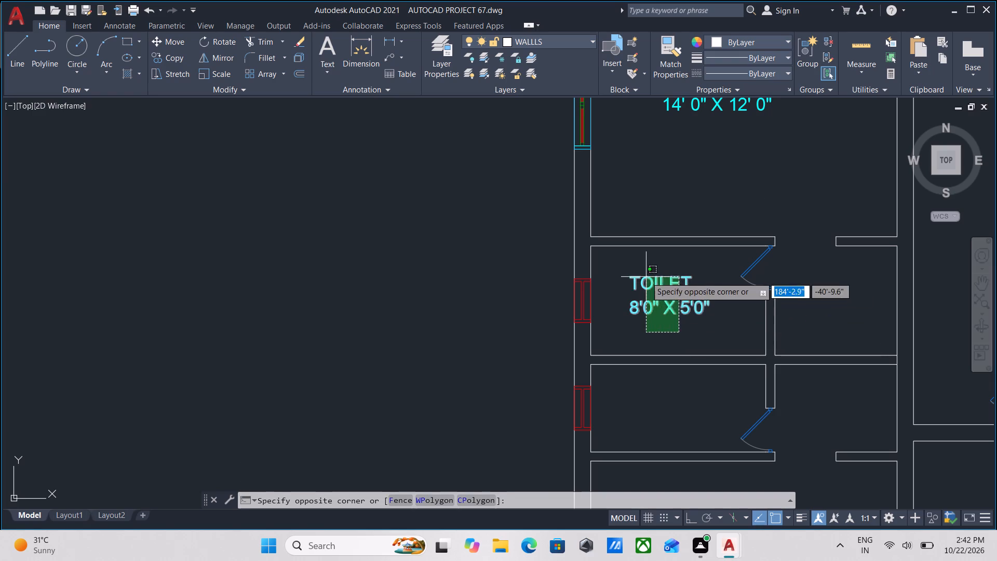
{"action": "left_click", "coordinate": [646, 277]}
{"action": "type", "text": "CO"}
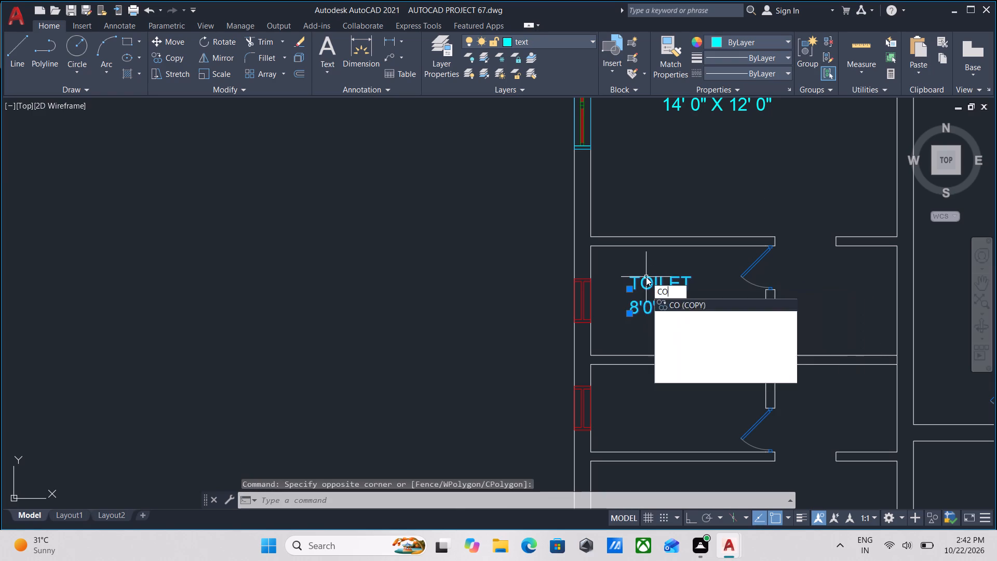
{"action": "key", "text": "Return"}
{"action": "left_click", "coordinate": [628, 287]}
{"action": "middle_click_drag", "start_coordinate": [633, 377], "coordinate": [636, 346]}
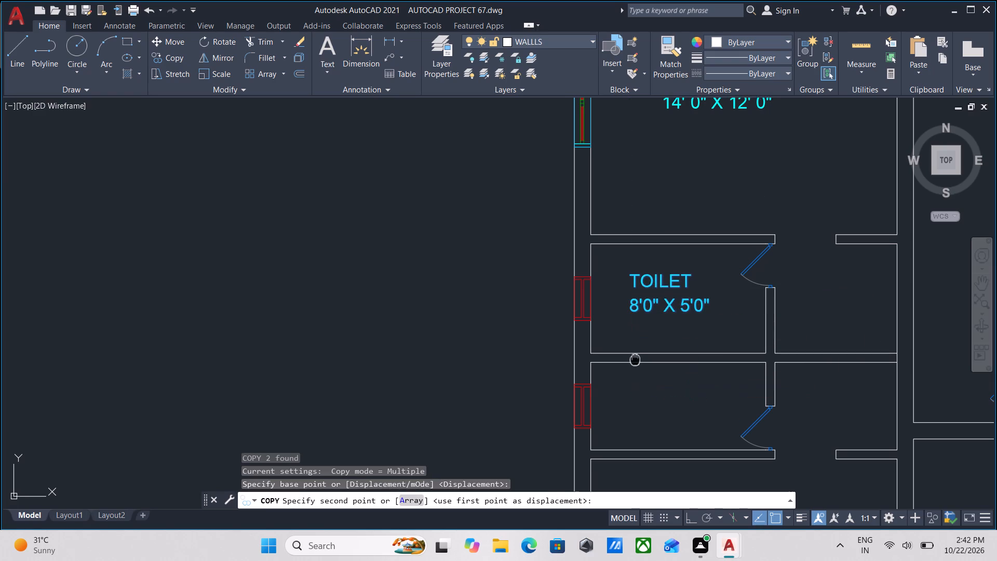
{"action": "middle_click_drag", "start_coordinate": [636, 346], "coordinate": [638, 341]}
{"action": "left_click", "coordinate": [641, 362]}
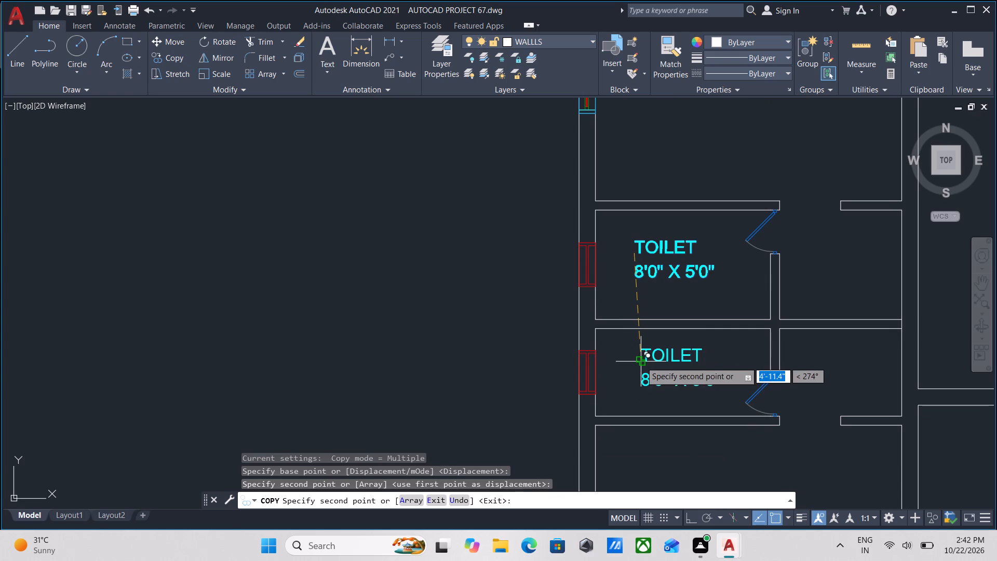
{"action": "key", "text": "Escape"}
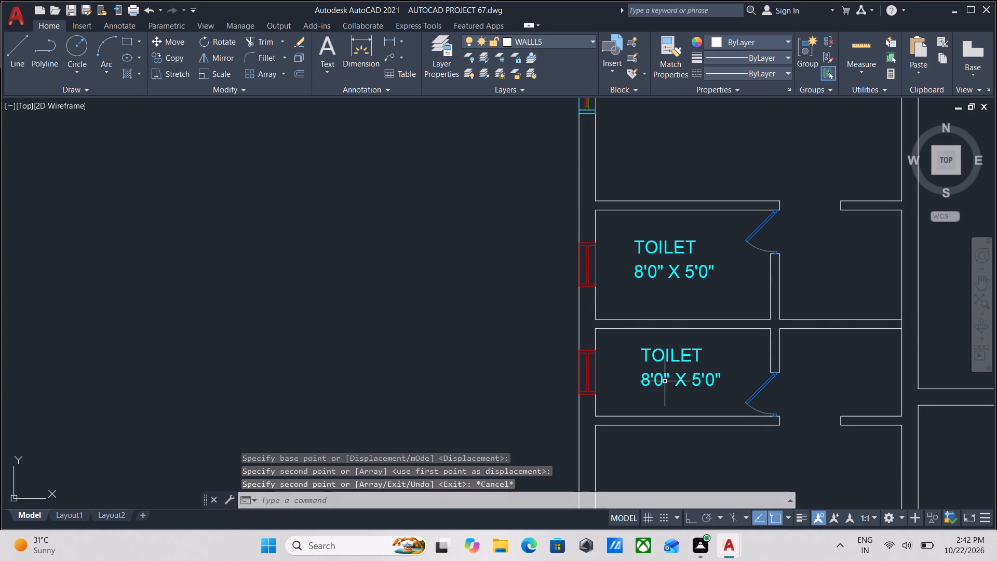
Change the size text of the lower of the two 8'0" X 5'0" toilets below the bed room to 8'0" X 4'0".
{"action": "triple_click", "coordinate": [697, 381]}
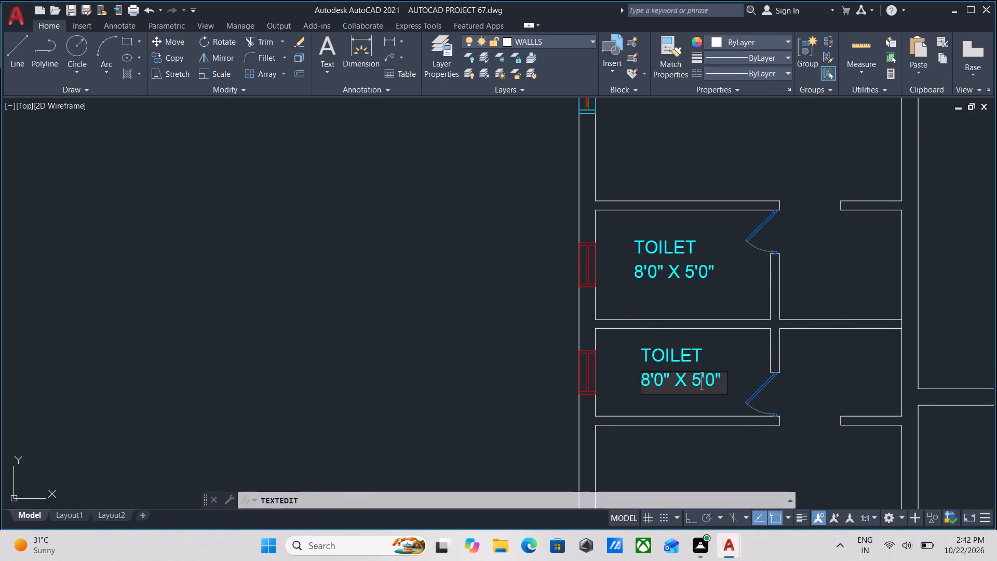
{"action": "left_click", "coordinate": [697, 381]}
{"action": "key", "text": "BackSpace"}
{"action": "key", "text": "5"}
{"action": "key", "text": "BackSpace"}
{"action": "key", "text": "4"}
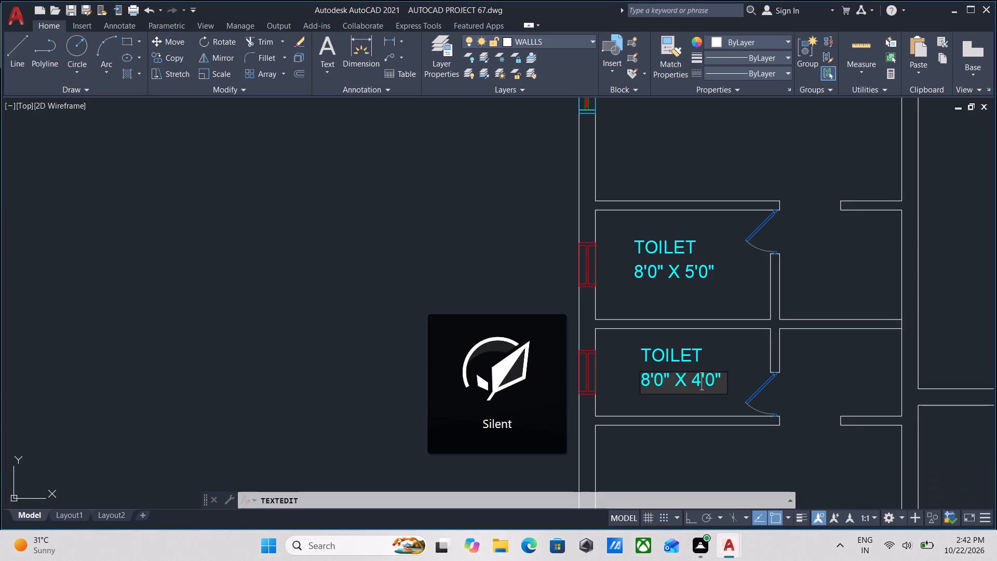
{"action": "key", "text": "Return"}
{"action": "key", "text": "Return"}
Look over the rooms around the two toilets below the bed room and compare both floor plans for missing labels.
{"action": "scroll", "coordinate": [698, 381], "scroll_direction": "down", "scroll_amount": 2}
{"action": "scroll", "coordinate": [689, 407], "scroll_direction": "up", "scroll_amount": 2}
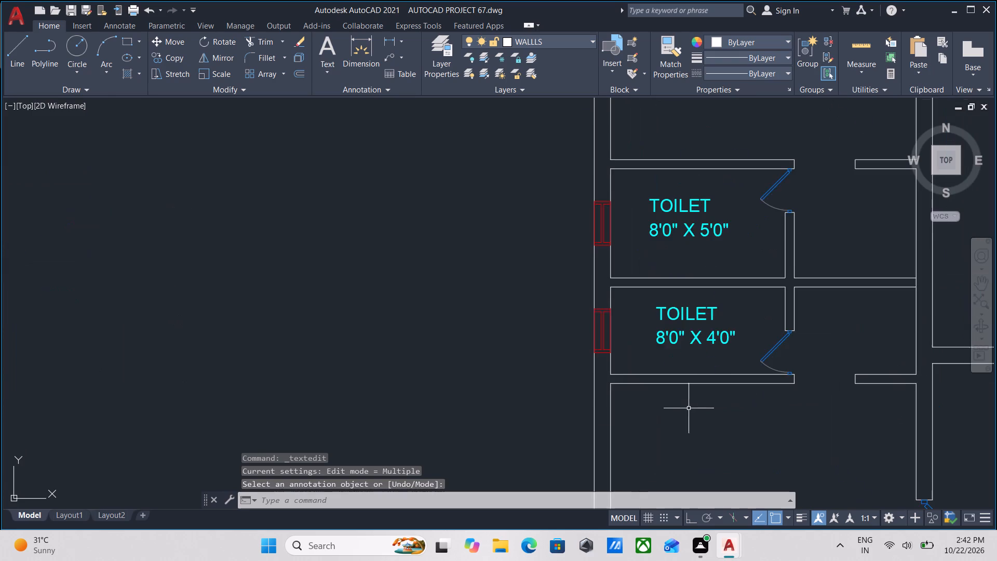
{"action": "middle_click_drag", "start_coordinate": [689, 408], "coordinate": [672, 365]}
{"action": "scroll", "coordinate": [676, 378], "scroll_direction": "down", "scroll_amount": 2}
{"action": "middle_click_drag", "start_coordinate": [677, 382], "coordinate": [600, 386]}
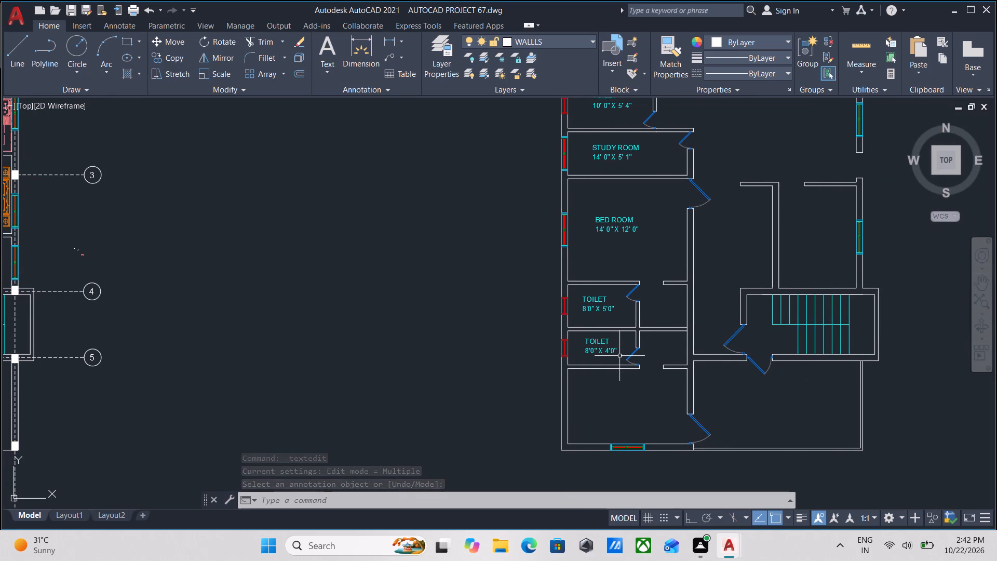
{"action": "scroll", "coordinate": [665, 376], "scroll_direction": "up", "scroll_amount": 1}
{"action": "scroll", "coordinate": [665, 376], "scroll_direction": "down", "scroll_amount": 2}
{"action": "middle_click_drag", "start_coordinate": [668, 391], "coordinate": [675, 415]}
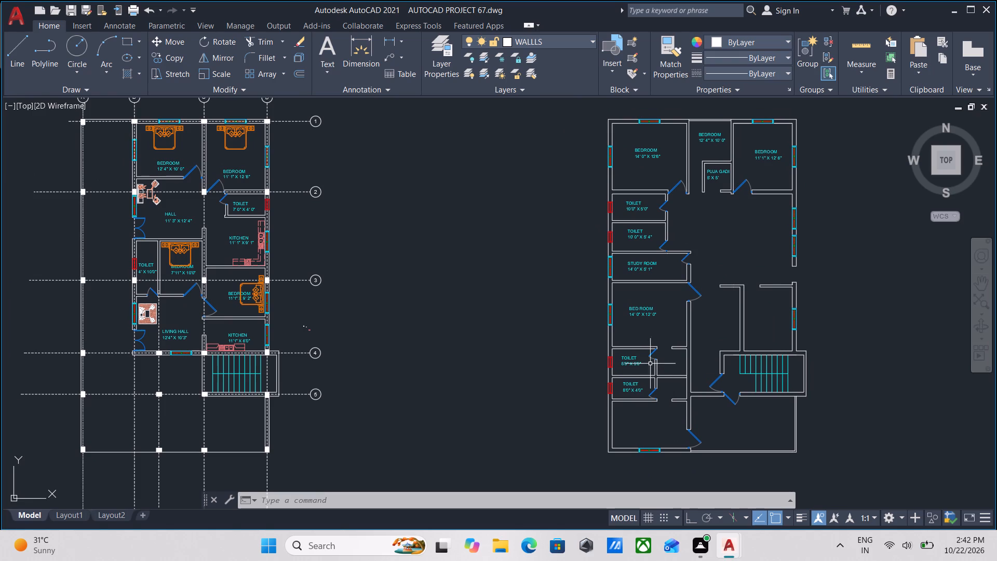
{"action": "scroll", "coordinate": [654, 364], "scroll_direction": "up", "scroll_amount": 2}
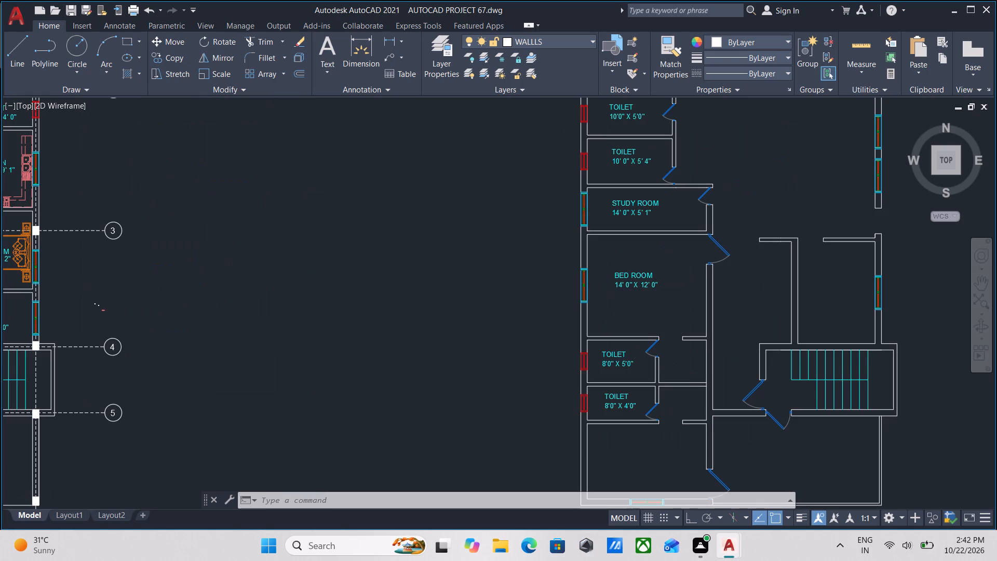
{"action": "scroll", "coordinate": [654, 364], "scroll_direction": "down", "scroll_amount": 1}
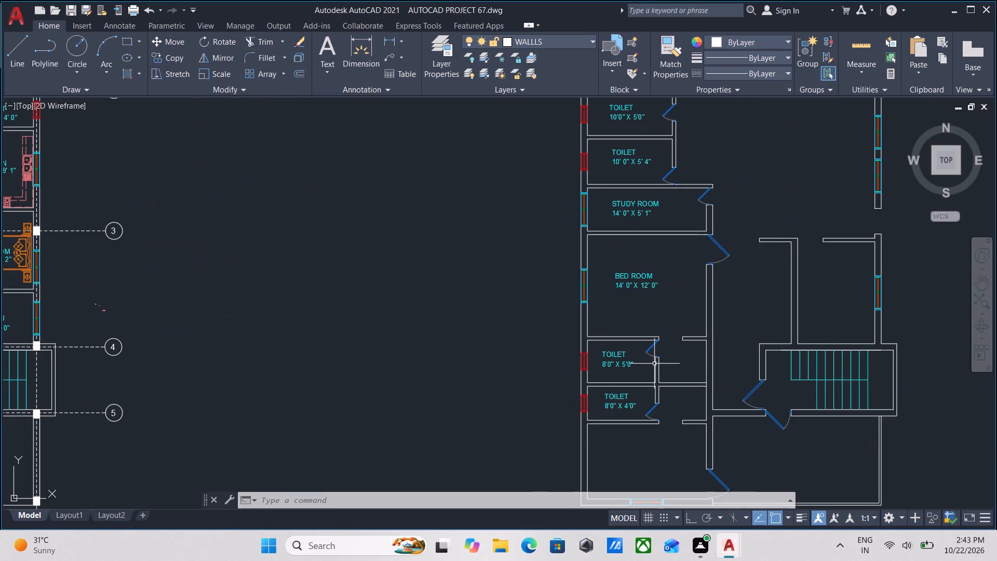
{"action": "middle_click_drag", "start_coordinate": [654, 364], "coordinate": [659, 343]}
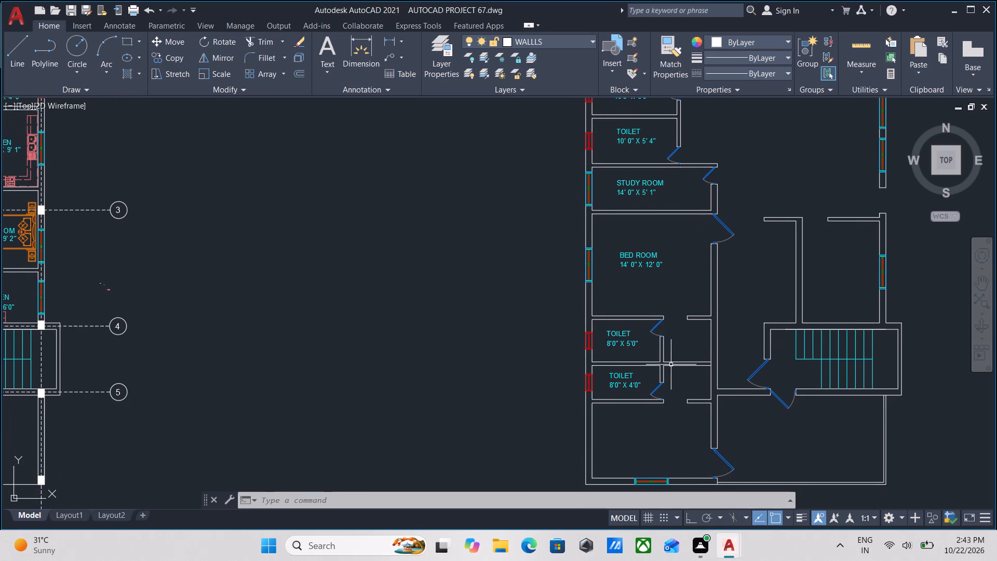
{"action": "middle_click_drag", "start_coordinate": [674, 368], "coordinate": [672, 388]}
{"action": "scroll", "coordinate": [672, 388], "scroll_direction": "down", "scroll_amount": 1}
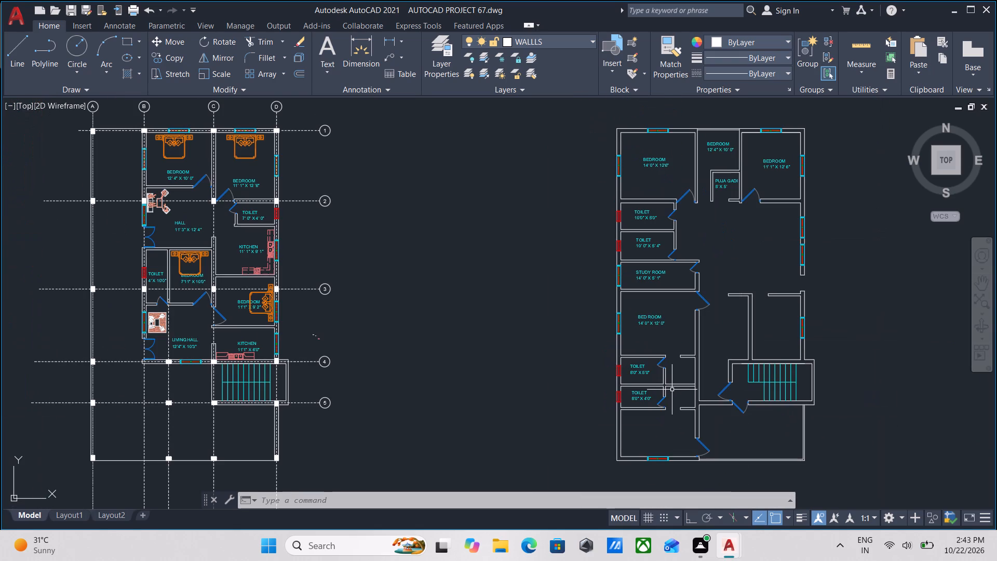
Copy the TOILET name text from the 8'0" X 5'0" toilet into the small room directly east of it.
{"action": "scroll", "coordinate": [672, 379], "scroll_direction": "up", "scroll_amount": 2}
{"action": "scroll", "coordinate": [610, 358], "scroll_direction": "up", "scroll_amount": 1}
{"action": "left_click", "coordinate": [608, 355]}
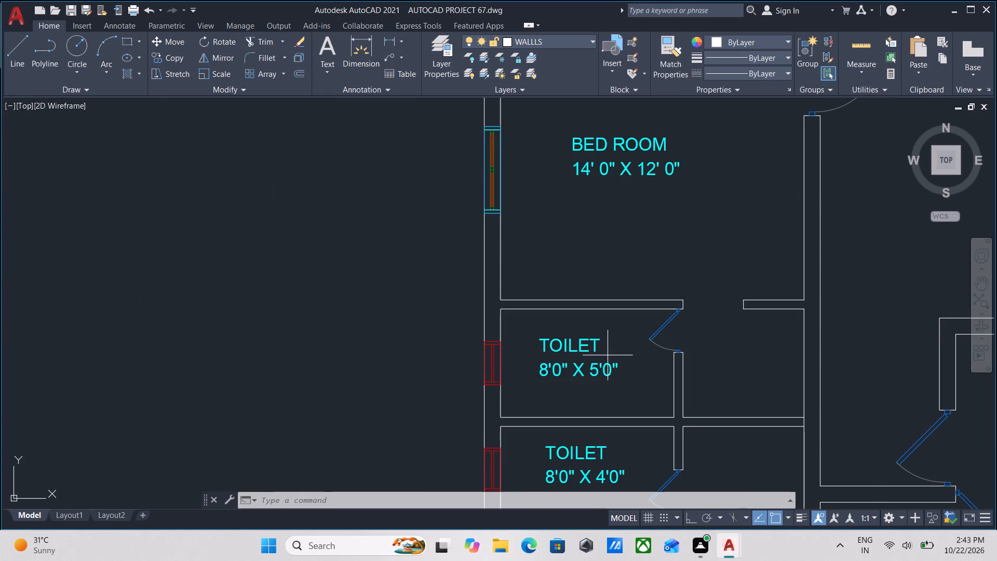
{"action": "left_click", "coordinate": [590, 346]}
{"action": "type", "text": "CO"}
{"action": "key", "text": "Return"}
{"action": "left_click", "coordinate": [543, 354]}
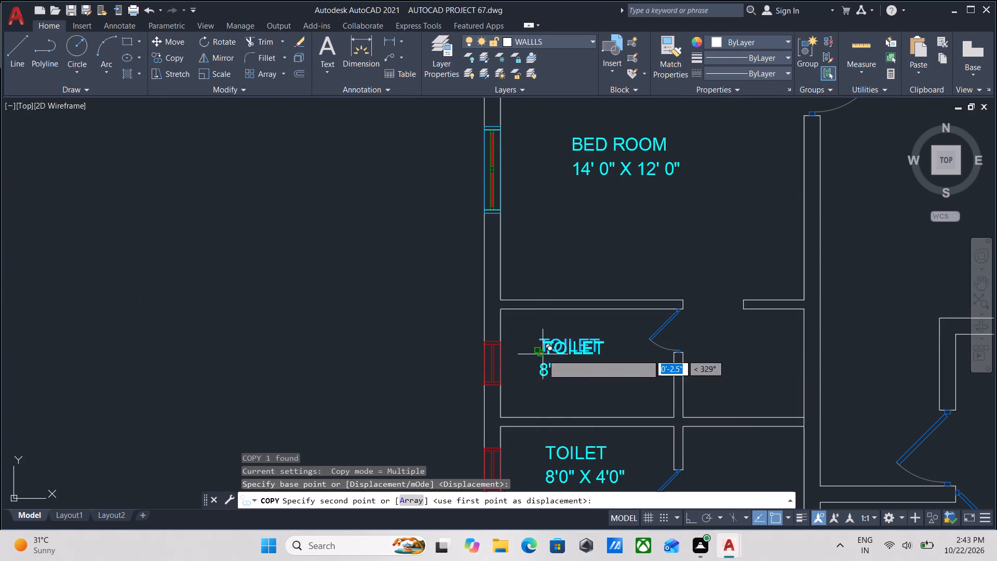
{"action": "left_click", "coordinate": [710, 350]}
{"action": "key", "text": "Escape"}
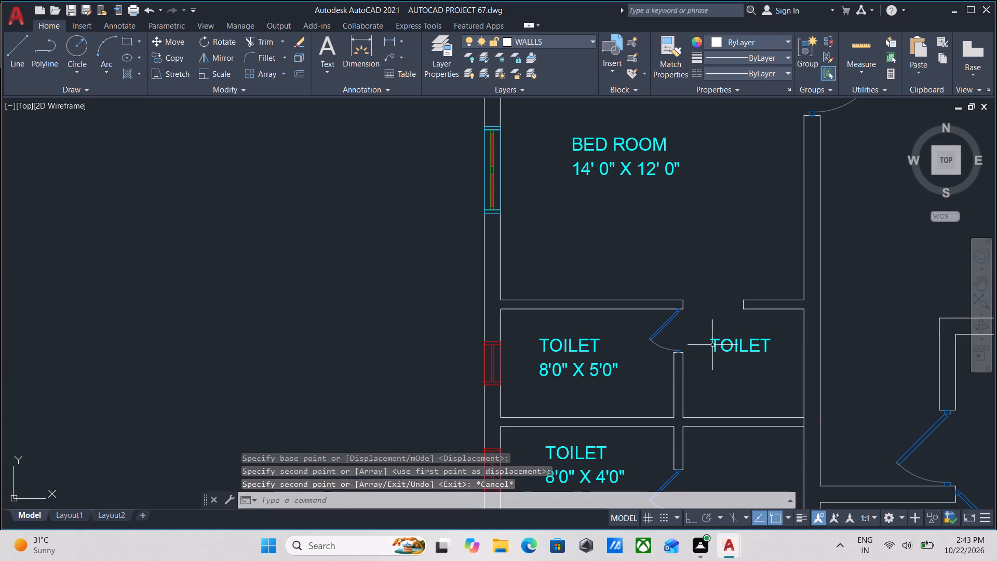
Change the copied TOILET text in the small room east of the 8'0" X 5'0" toilet to DRESSER.
{"action": "left_click", "coordinate": [721, 344]}
{"action": "double_click", "coordinate": [721, 344]}
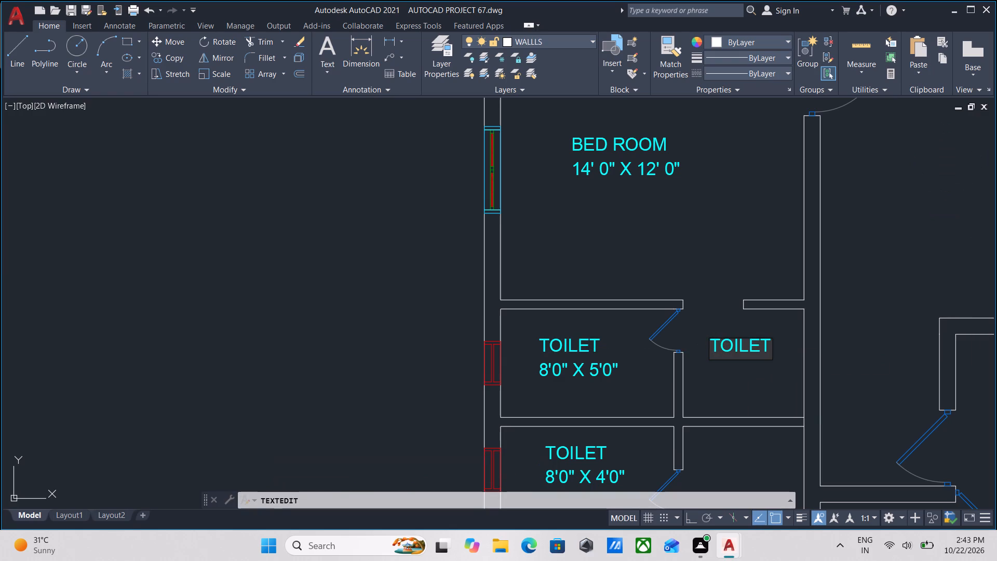
{"action": "left_click_drag", "start_coordinate": [769, 348], "coordinate": [690, 347]}
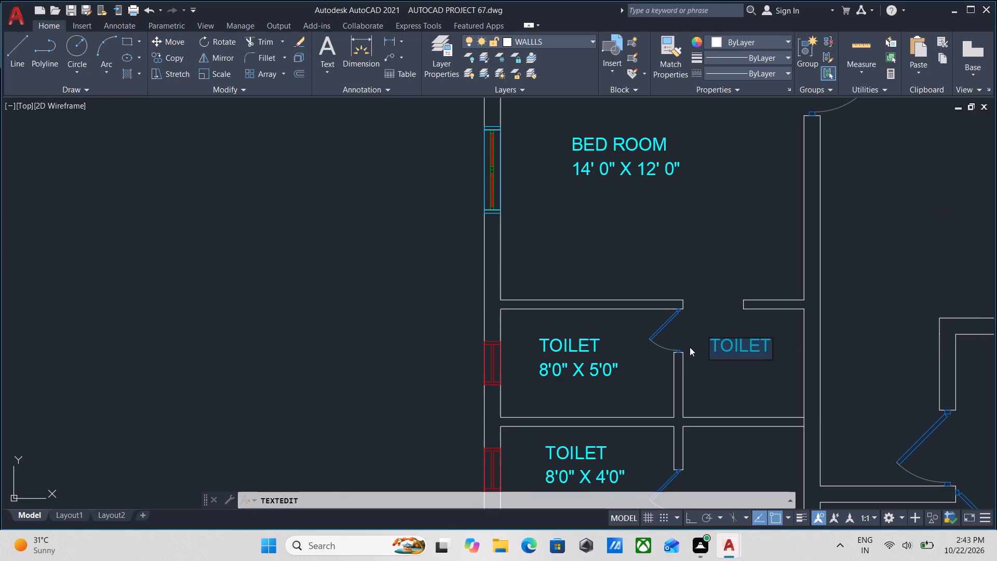
{"action": "type", "text": "DRESSER"}
{"action": "key", "text": "Return"}
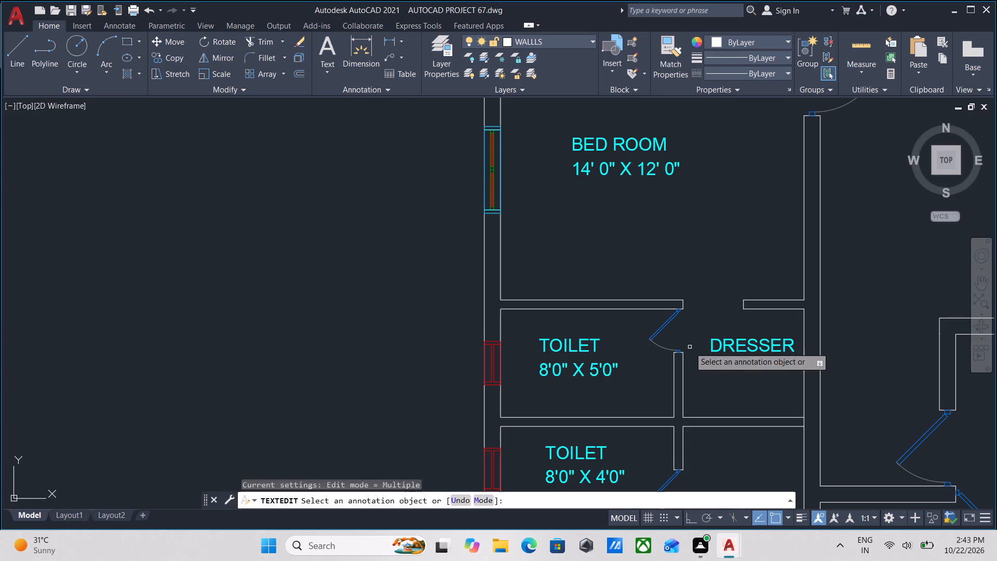
{"action": "key", "text": "Return"}
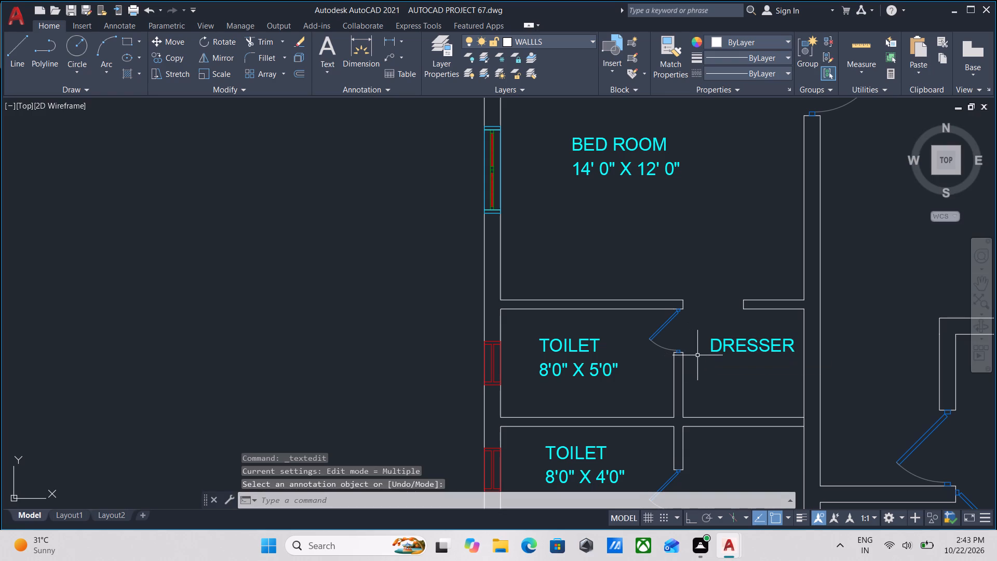
{"action": "scroll", "coordinate": [709, 371], "scroll_direction": "up", "scroll_amount": 1}
{"action": "key", "text": "Escape"}
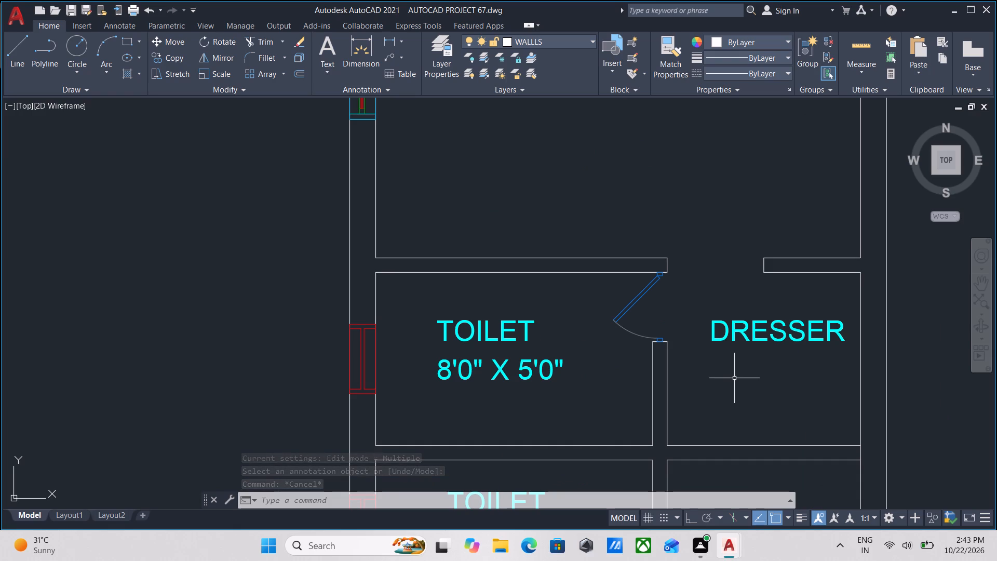
Copy the DRESSER text straight down into the small room beside the 8'0" X 4'0" toilet.
{"action": "scroll", "coordinate": [773, 330], "scroll_direction": "down", "scroll_amount": 1}
{"action": "left_click", "coordinate": [788, 357]}
{"action": "left_click", "coordinate": [762, 328]}
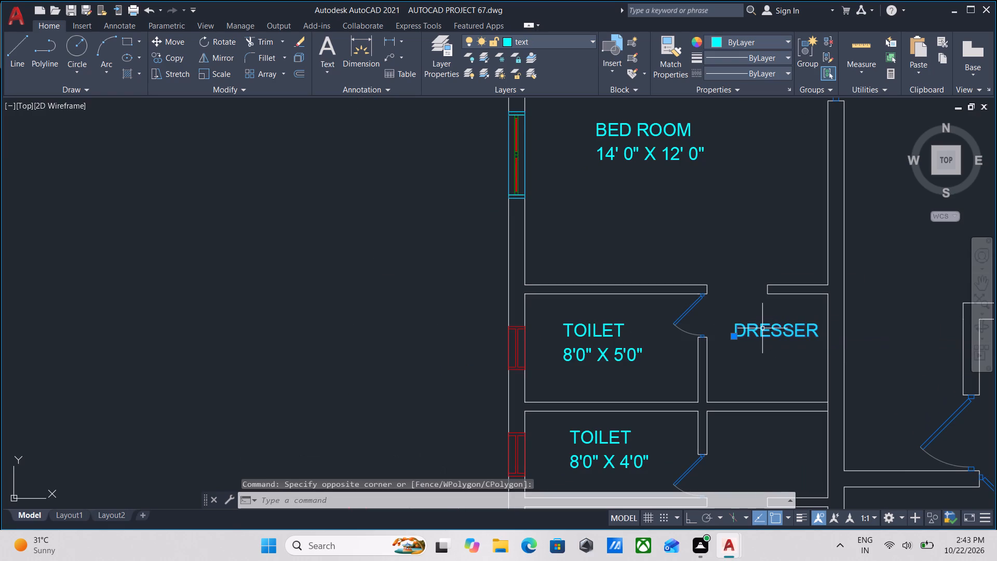
{"action": "type", "text": "CO"}
{"action": "key", "text": "Return"}
{"action": "left_click", "coordinate": [735, 337]}
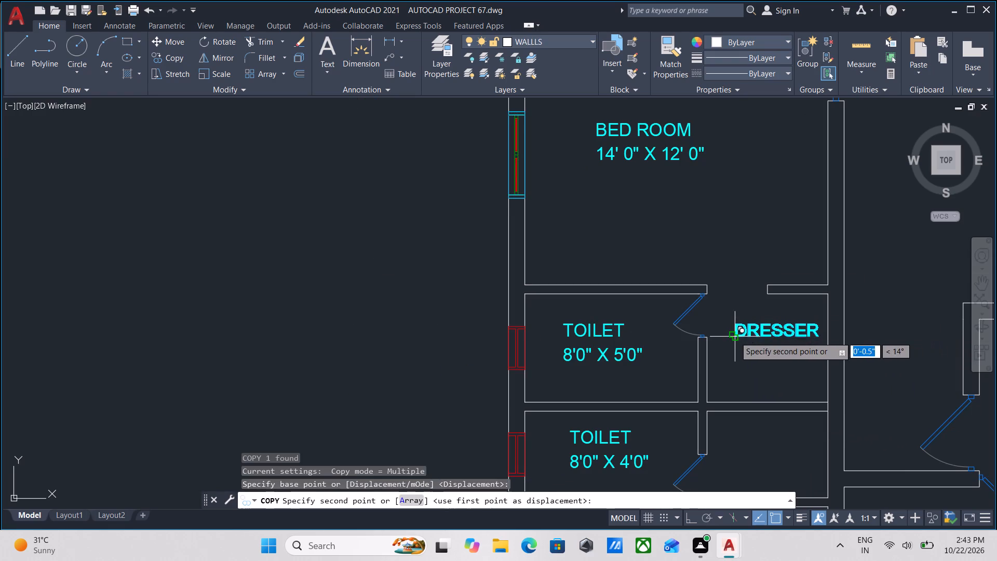
{"action": "middle_click_drag", "start_coordinate": [732, 465], "coordinate": [752, 363]}
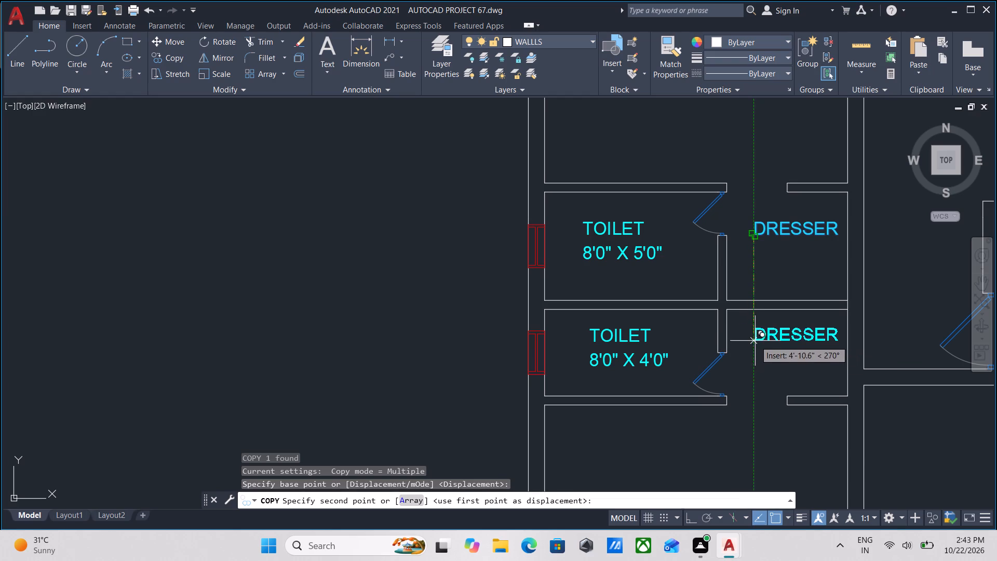
{"action": "left_click", "coordinate": [755, 341]}
{"action": "middle_click_drag", "start_coordinate": [771, 365], "coordinate": [746, 406]}
{"action": "scroll", "coordinate": [757, 400], "scroll_direction": "down", "scroll_amount": 2}
{"action": "key", "text": "Escape"}
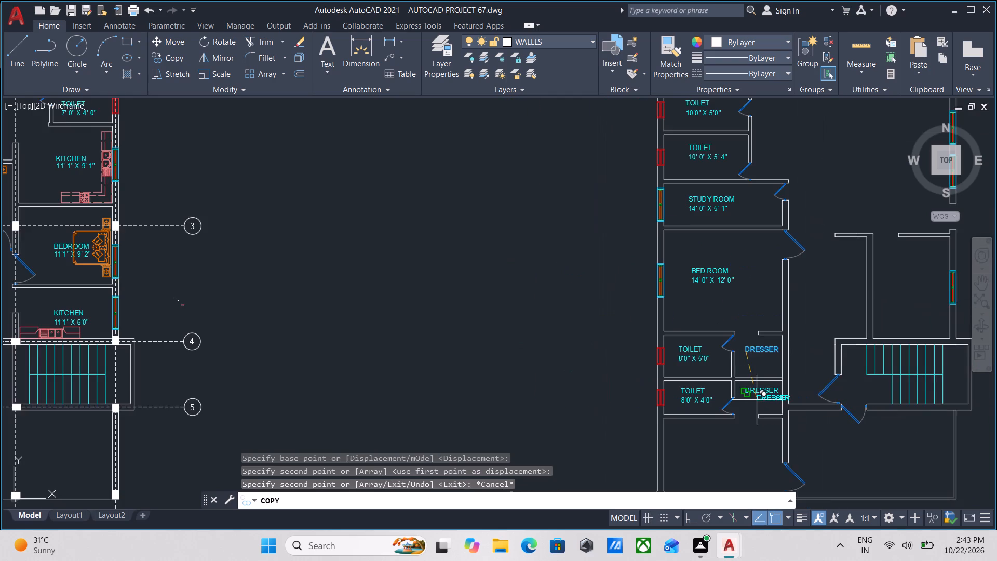
Move both DRESSER texts straight down a little within their rooms, beside the 8'0" X 4'0" and 8'0" X 5'0" toilets.
{"action": "scroll", "coordinate": [756, 400], "scroll_direction": "up", "scroll_amount": 2}
{"action": "left_click", "coordinate": [756, 400]}
{"action": "left_click", "coordinate": [734, 366]}
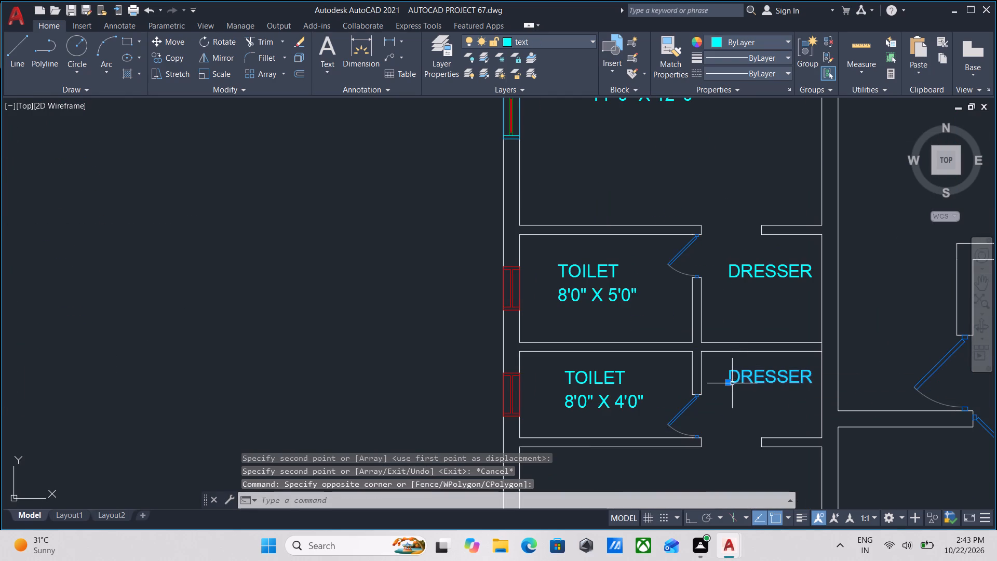
{"action": "left_click", "coordinate": [730, 384]}
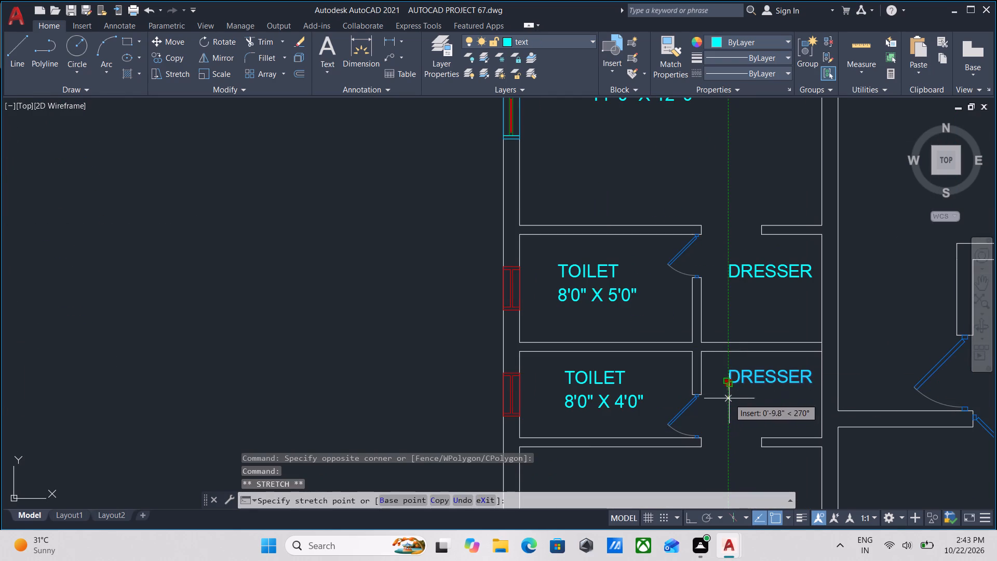
{"action": "left_click", "coordinate": [729, 396]}
{"action": "middle_click_drag", "start_coordinate": [729, 399], "coordinate": [729, 427]}
{"action": "key", "text": "Escape"}
{"action": "left_click", "coordinate": [742, 321]}
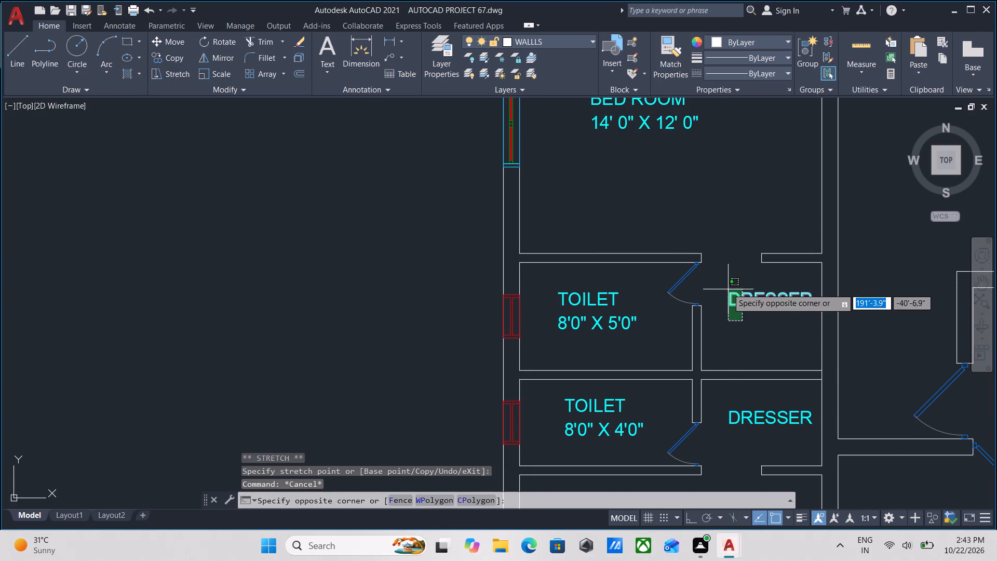
{"action": "left_click", "coordinate": [727, 288]}
{"action": "left_click", "coordinate": [726, 306]}
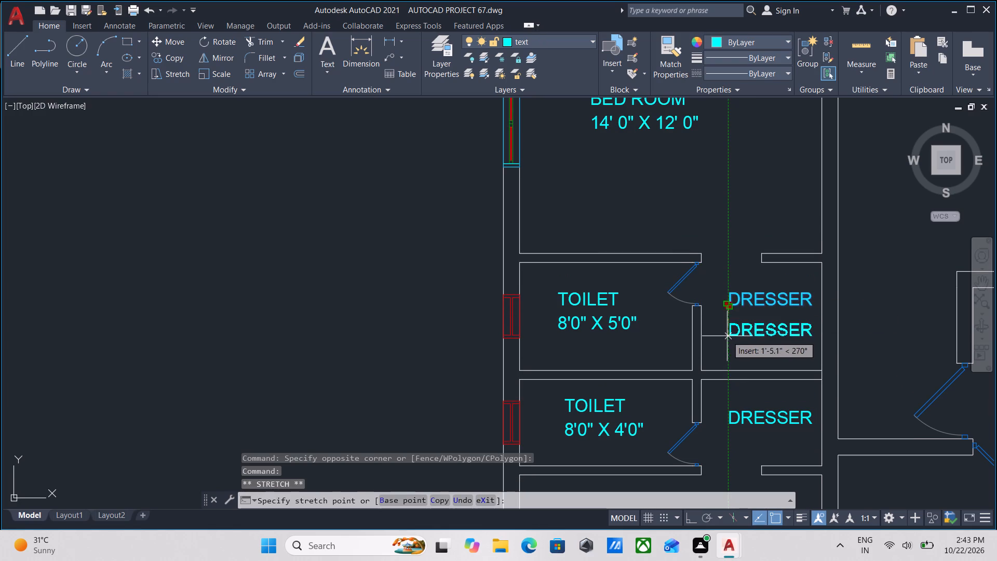
{"action": "left_click", "coordinate": [729, 325]}
{"action": "key", "text": "Escape"}
Look over the plan from the dresser rooms up to the northern bedrooms for areas still without labels.
{"action": "scroll", "coordinate": [754, 345], "scroll_direction": "down", "scroll_amount": 2}
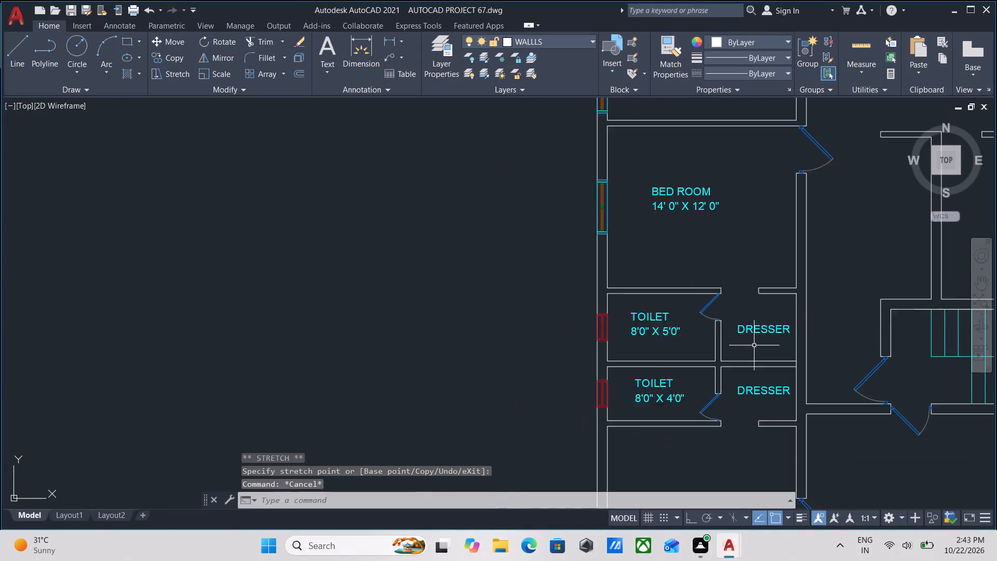
{"action": "middle_click_drag", "start_coordinate": [754, 345], "coordinate": [680, 352]}
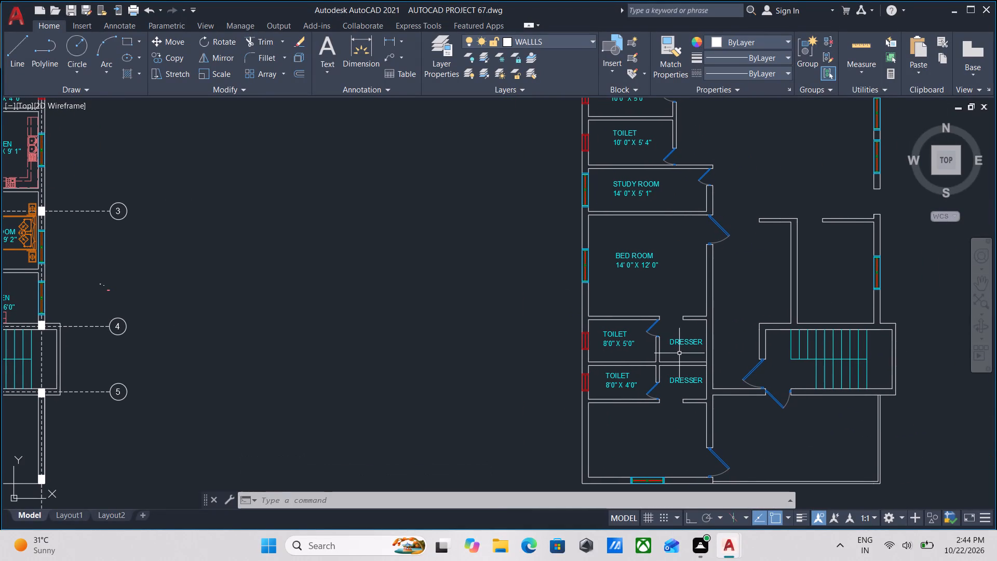
{"action": "middle_click_drag", "start_coordinate": [707, 215], "coordinate": [626, 378]}
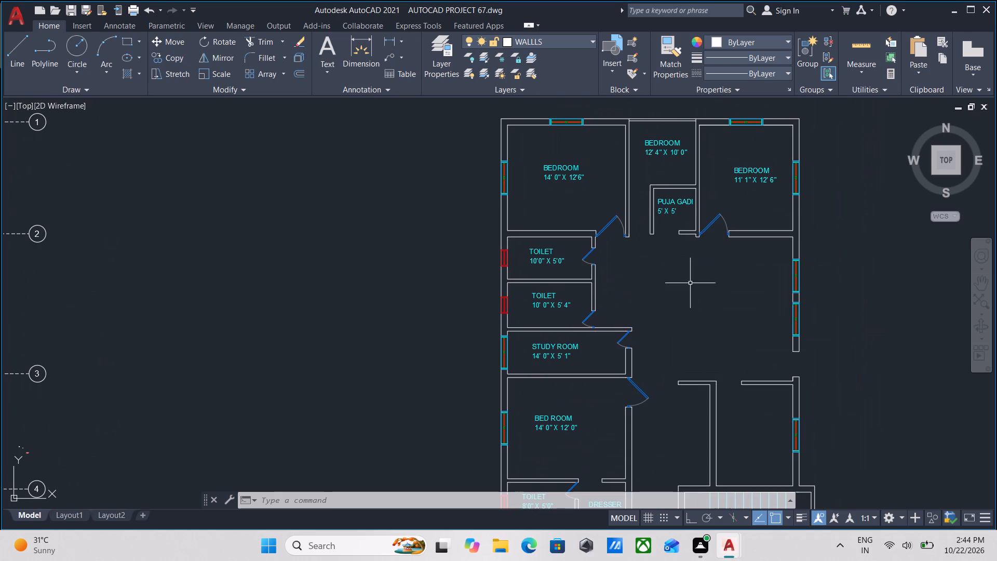
{"action": "middle_click_drag", "start_coordinate": [689, 289], "coordinate": [639, 356]}
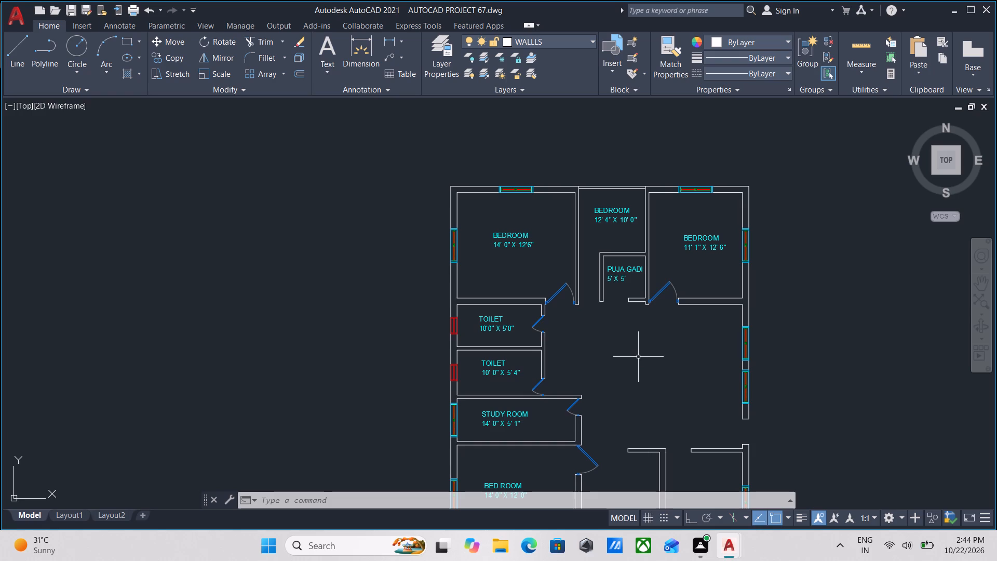
{"action": "scroll", "coordinate": [638, 357], "scroll_direction": "down", "scroll_amount": 1}
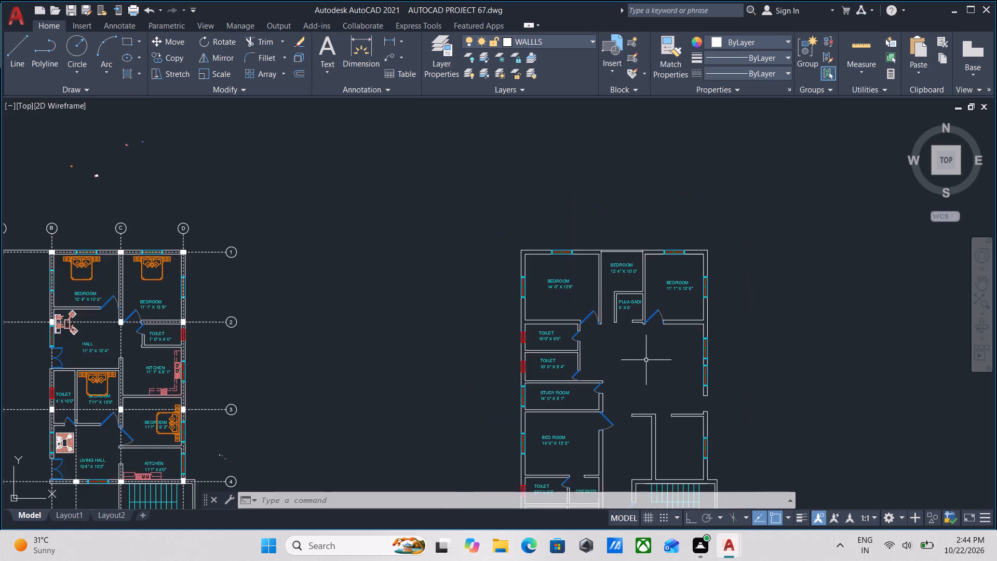
{"action": "scroll", "coordinate": [646, 360], "scroll_direction": "up", "scroll_amount": 1}
{"action": "middle_click_drag", "start_coordinate": [646, 360], "coordinate": [669, 411]}
{"action": "scroll", "coordinate": [700, 319], "scroll_direction": "up", "scroll_amount": 2}
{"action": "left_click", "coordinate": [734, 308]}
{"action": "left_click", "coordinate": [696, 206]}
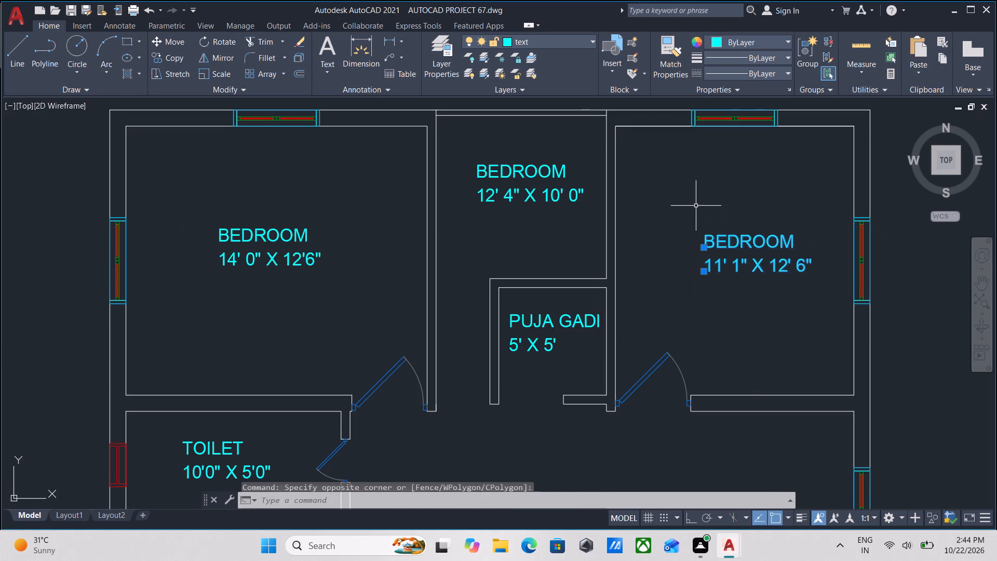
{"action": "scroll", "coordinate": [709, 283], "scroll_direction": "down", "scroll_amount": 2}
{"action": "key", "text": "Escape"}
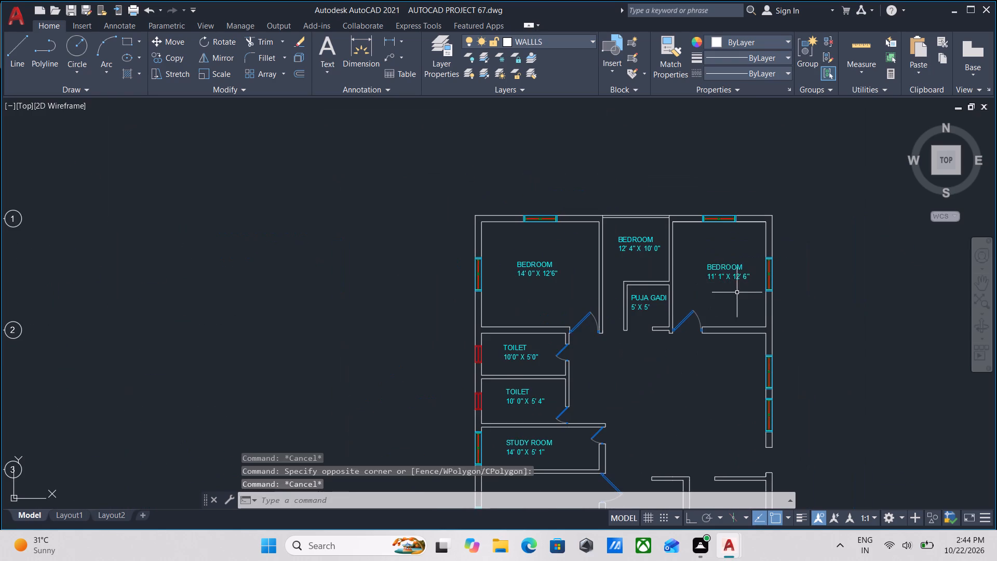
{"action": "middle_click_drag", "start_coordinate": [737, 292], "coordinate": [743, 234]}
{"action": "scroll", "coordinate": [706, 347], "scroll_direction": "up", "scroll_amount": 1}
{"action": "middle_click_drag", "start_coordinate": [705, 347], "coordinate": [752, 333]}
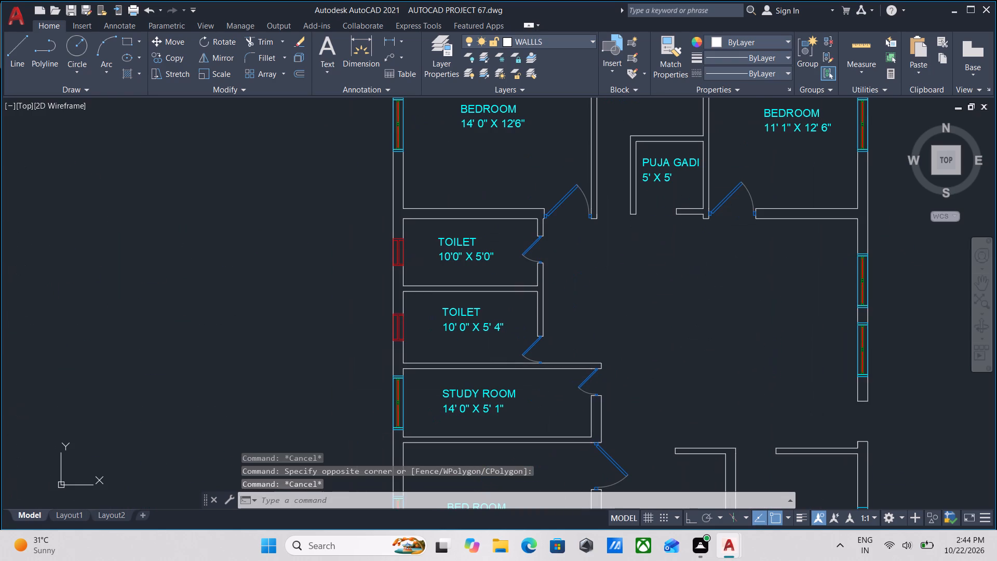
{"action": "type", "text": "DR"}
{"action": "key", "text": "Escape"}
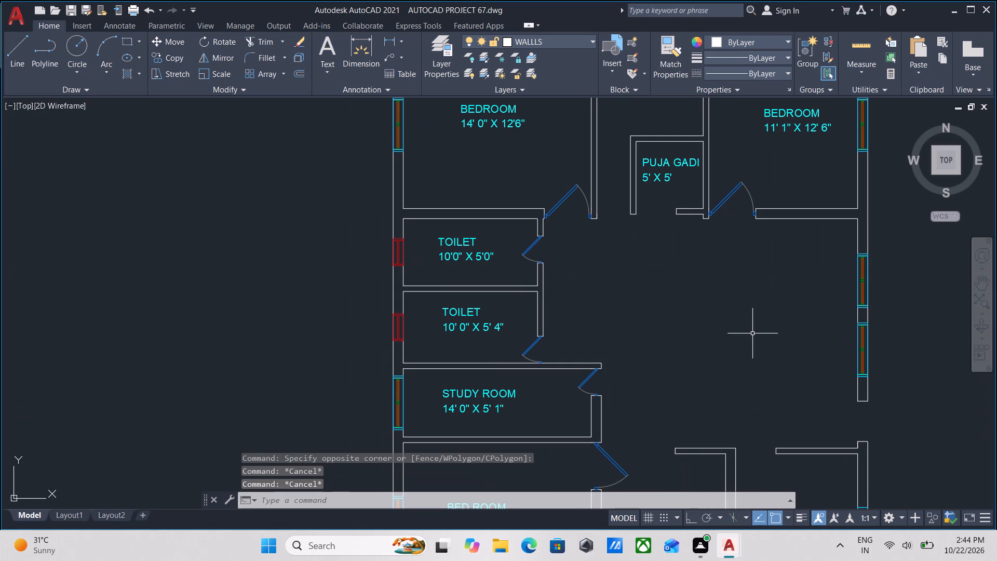
Quick-measure the large unlabelled hall south of the puja gadi and the 11' 1" X 12' 6" bedroom.
{"action": "type", "text": "MEA"}
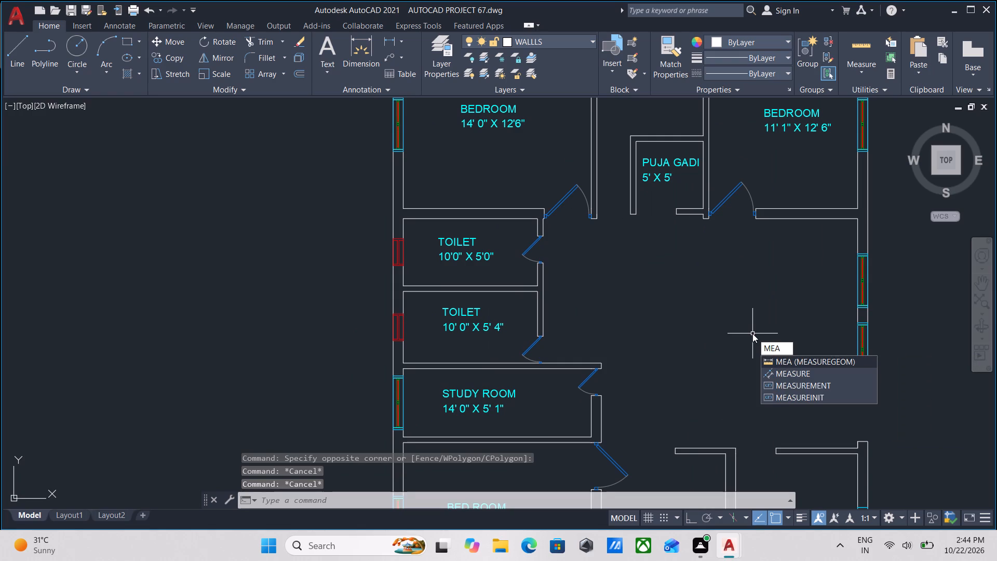
{"action": "key", "text": "Return"}
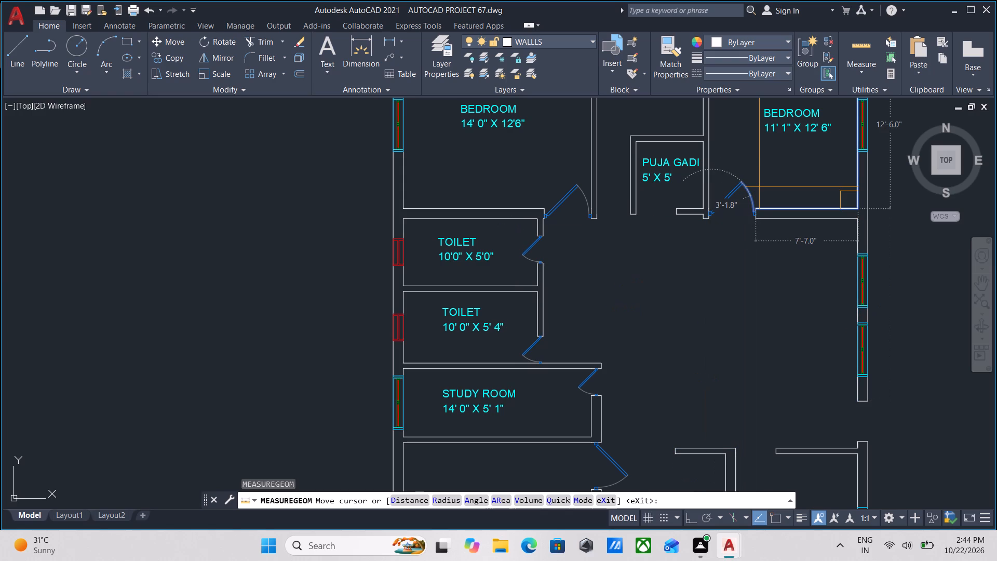
{"action": "key", "text": "Escape"}
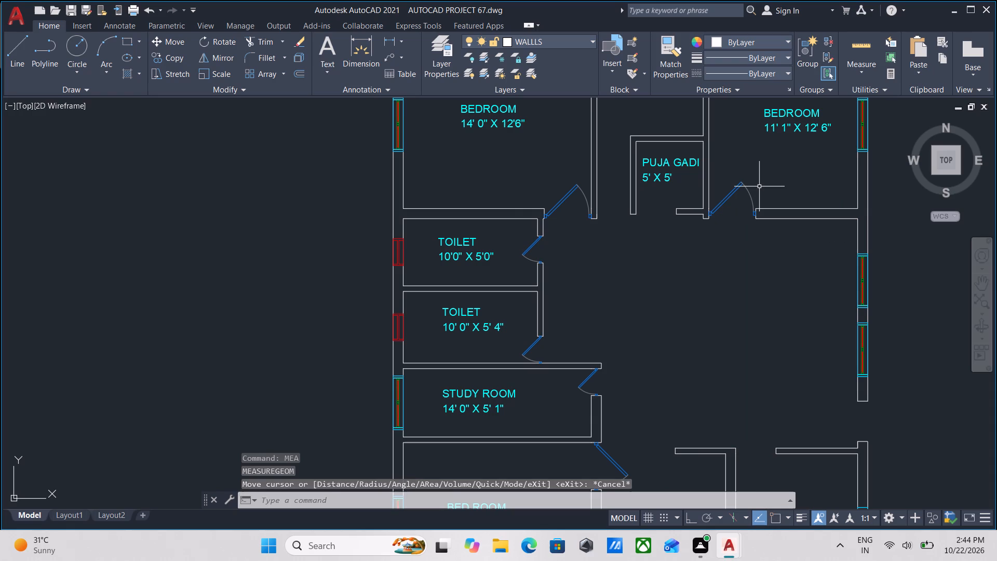
Copy the BEDROOM 11' 1" X 12' 6" label from the northeast bedroom into the middle of the large hall south of it.
{"action": "middle_click_drag", "start_coordinate": [771, 160], "coordinate": [769, 206]}
{"action": "left_click_drag", "start_coordinate": [772, 202], "coordinate": [772, 193]}
{"action": "left_click", "coordinate": [756, 144]}
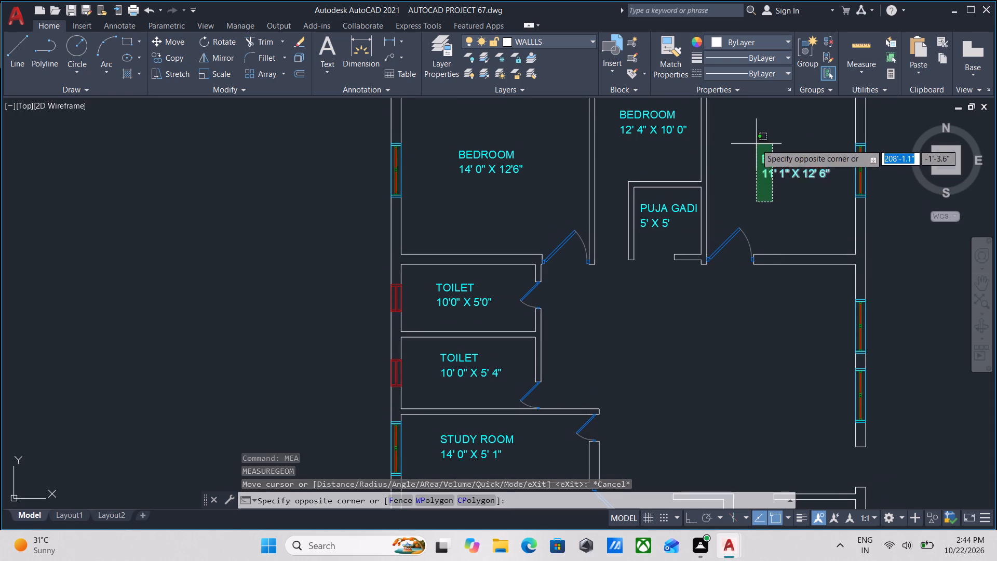
{"action": "type", "text": "CO"}
{"action": "key", "text": "Return"}
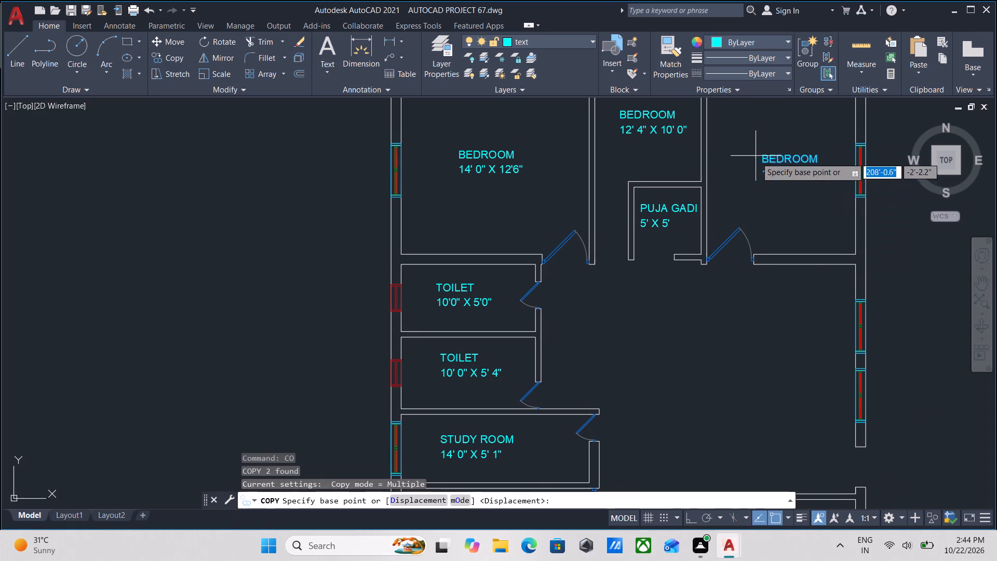
{"action": "left_click", "coordinate": [763, 163]}
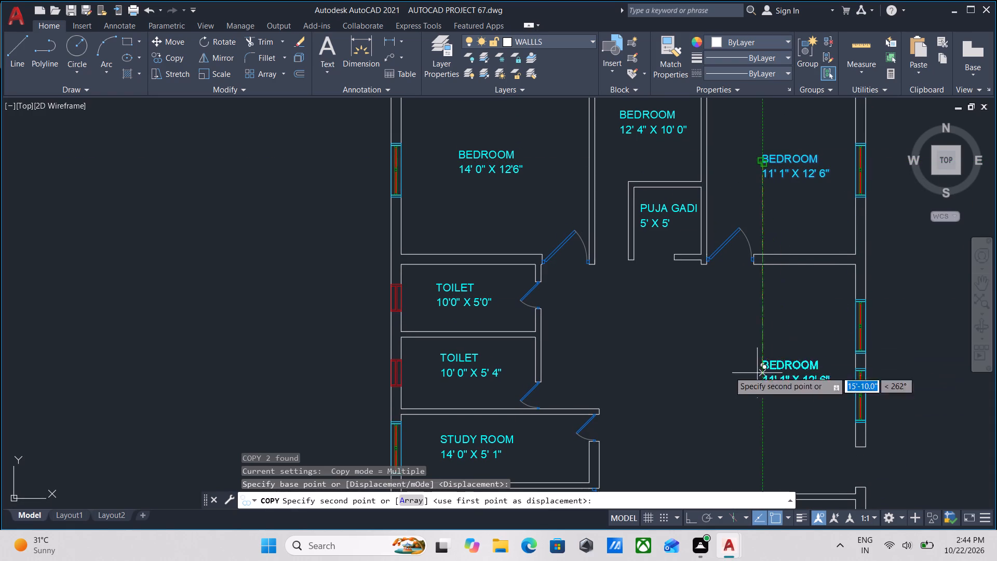
{"action": "scroll", "coordinate": [689, 351], "scroll_direction": "down", "scroll_amount": 1}
{"action": "middle_click_drag", "start_coordinate": [689, 351], "coordinate": [680, 286]}
{"action": "scroll", "coordinate": [680, 286], "scroll_direction": "up", "scroll_amount": 2}
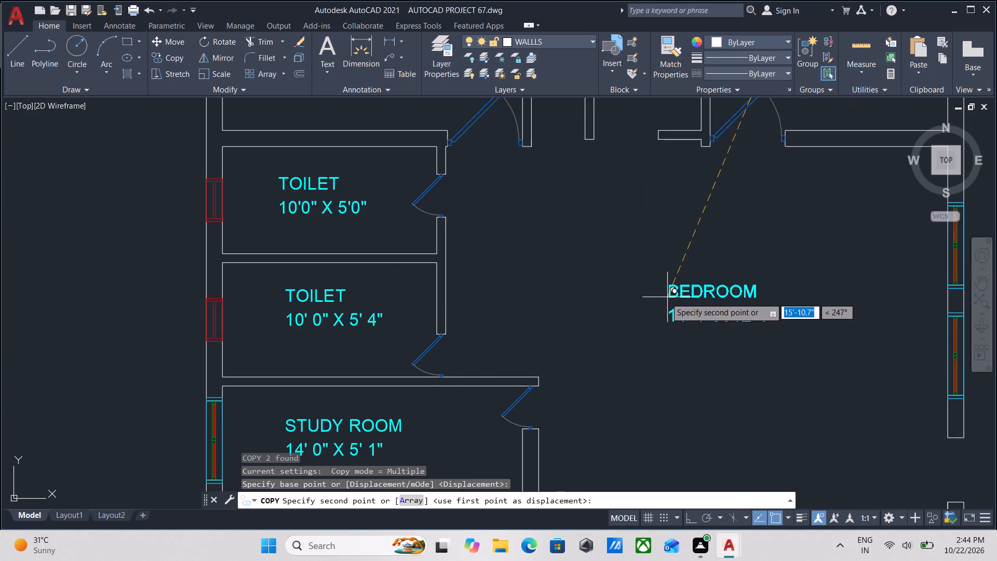
{"action": "scroll", "coordinate": [666, 298], "scroll_direction": "down", "scroll_amount": 1}
{"action": "middle_click_drag", "start_coordinate": [666, 298], "coordinate": [678, 309]}
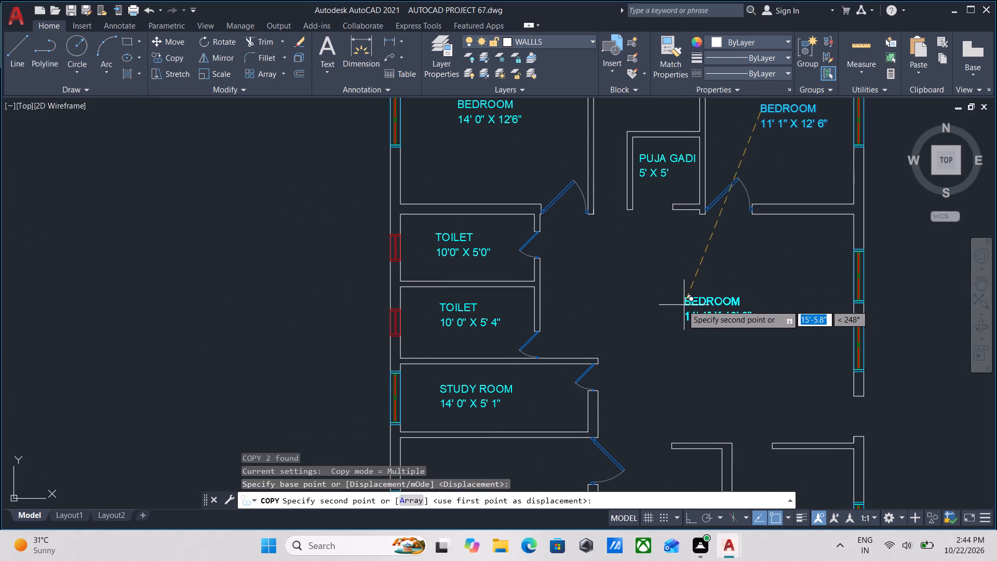
{"action": "left_click", "coordinate": [679, 302]}
{"action": "scroll", "coordinate": [724, 312], "scroll_direction": "up", "scroll_amount": 1}
{"action": "key", "text": "Escape"}
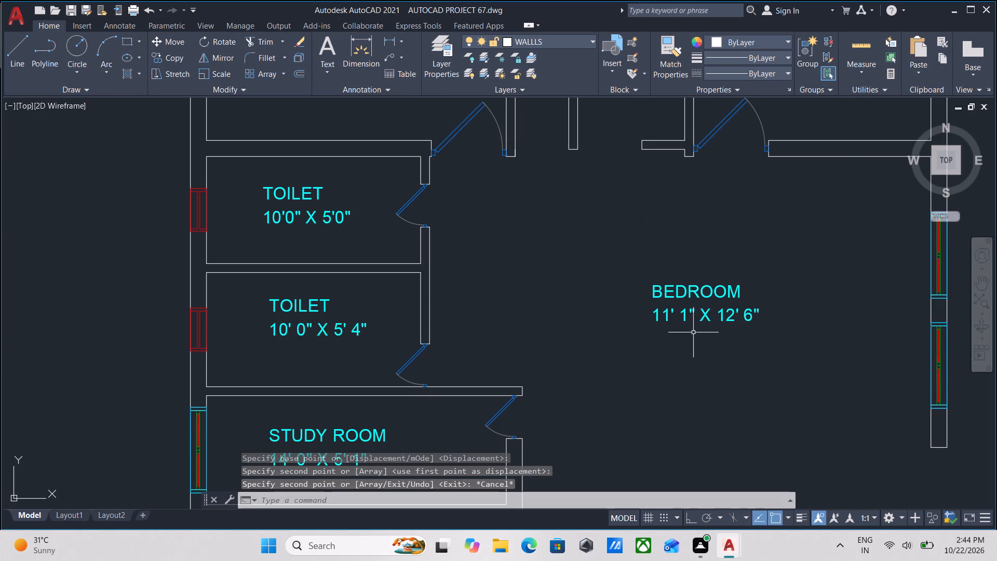
Quick-measure the large hall's width and depth around the copied label.
{"action": "type", "text": "MEA"}
{"action": "key", "text": "Return"}
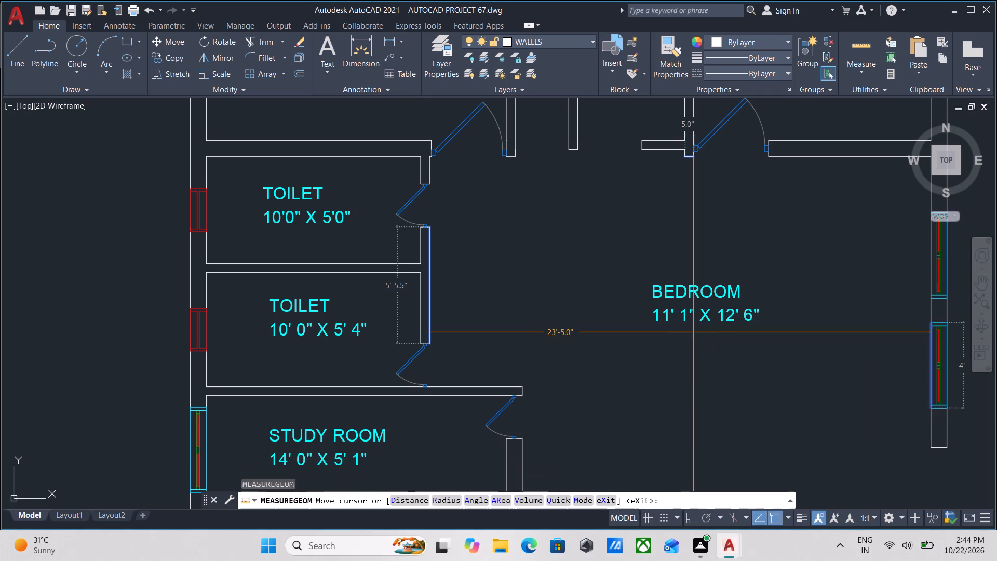
{"action": "scroll", "coordinate": [694, 327], "scroll_direction": "down", "scroll_amount": 1}
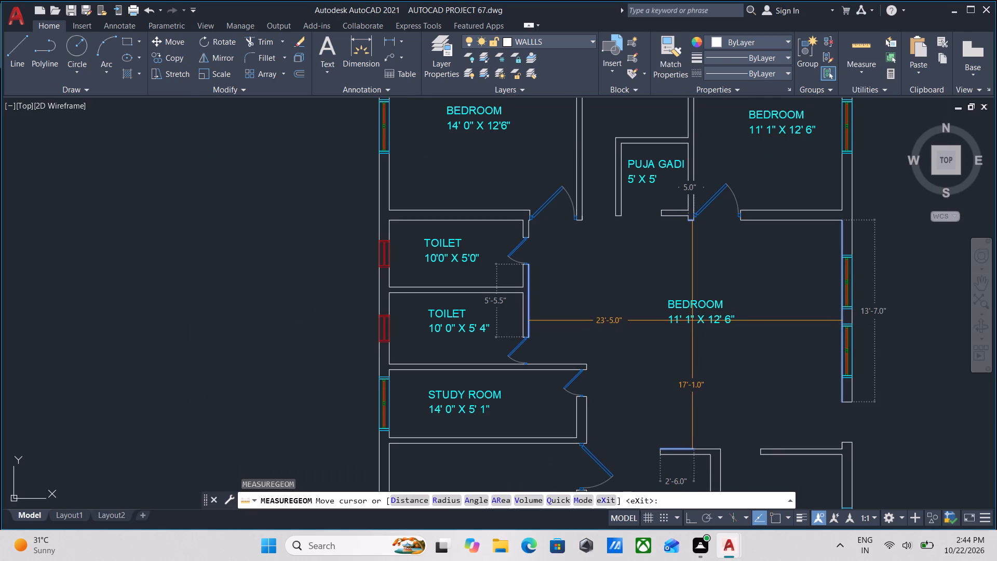
{"action": "scroll", "coordinate": [692, 320], "scroll_direction": "up", "scroll_amount": 1}
{"action": "scroll", "coordinate": [692, 320], "scroll_direction": "down", "scroll_amount": 1}
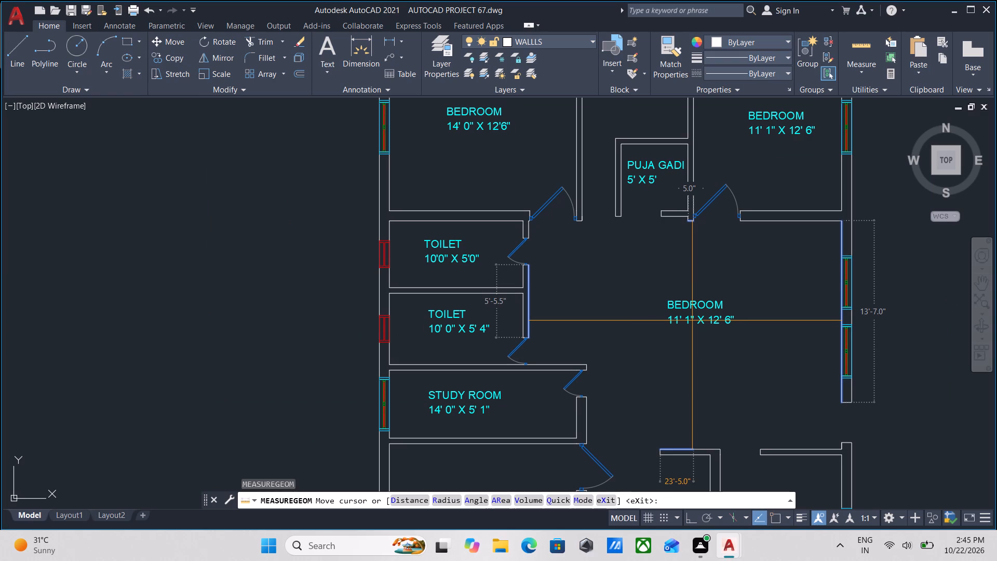
{"action": "key", "text": "Escape"}
Replace the copied BEDROOM text in the large hall with a new name starting with DRAW.
{"action": "scroll", "coordinate": [692, 320], "scroll_direction": "up", "scroll_amount": 1}
{"action": "double_click", "coordinate": [678, 295]}
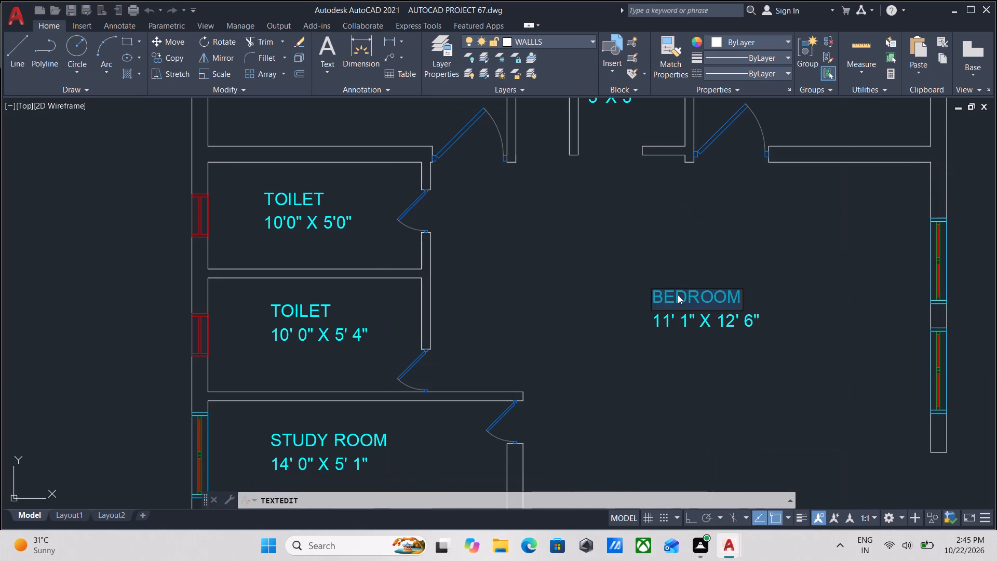
{"action": "type", "text": "DRAW"}
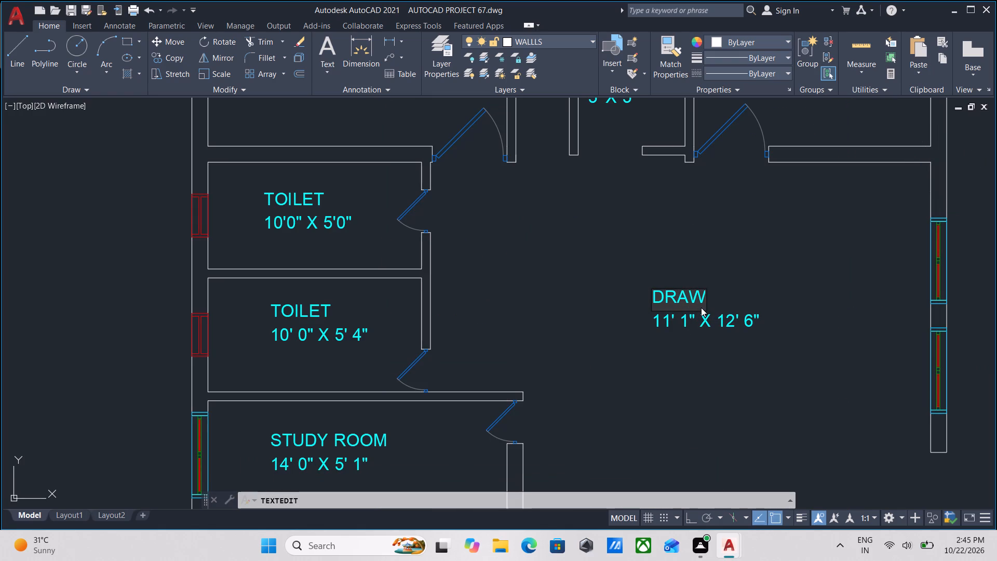
Complete the room name in the large central room so the label reads DRAWING.
{"action": "type", "text": "ING"}
{"action": "key", "text": "Return"}
{"action": "key", "text": "Return"}
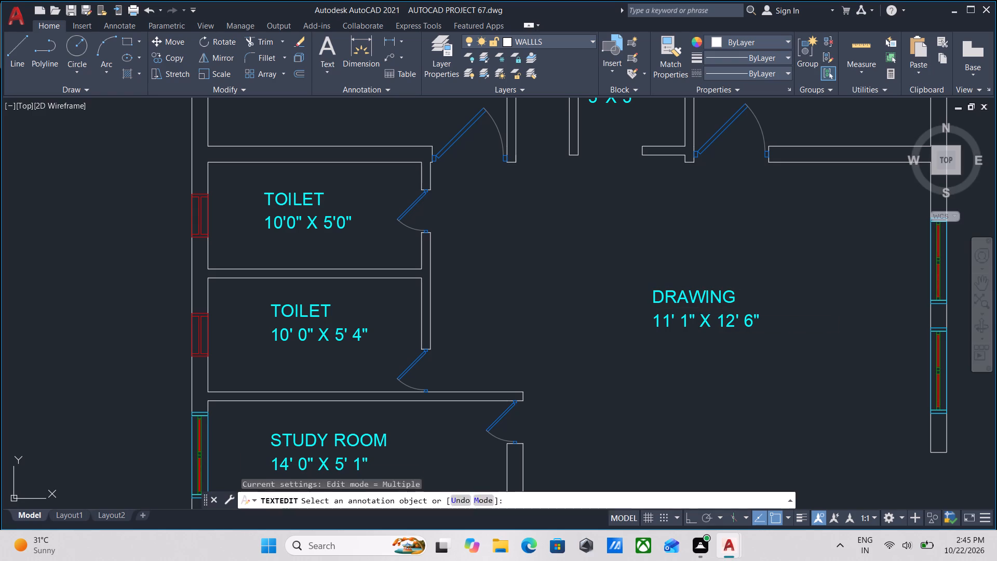
Replace the dimension text beneath the DRAWING label with 20'5" X 17'1".
{"action": "double_click", "coordinate": [708, 326]}
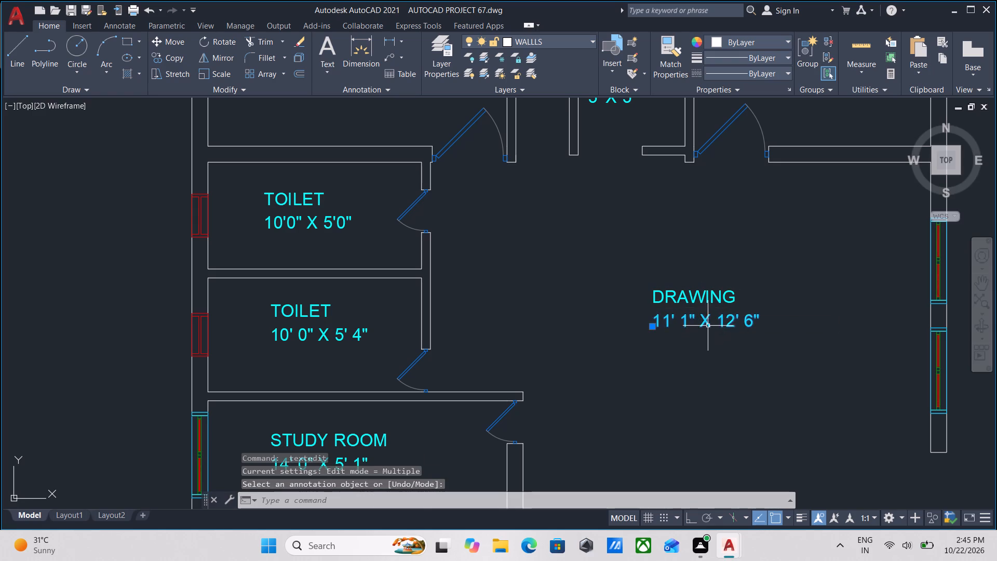
{"action": "left_click", "coordinate": [763, 325]}
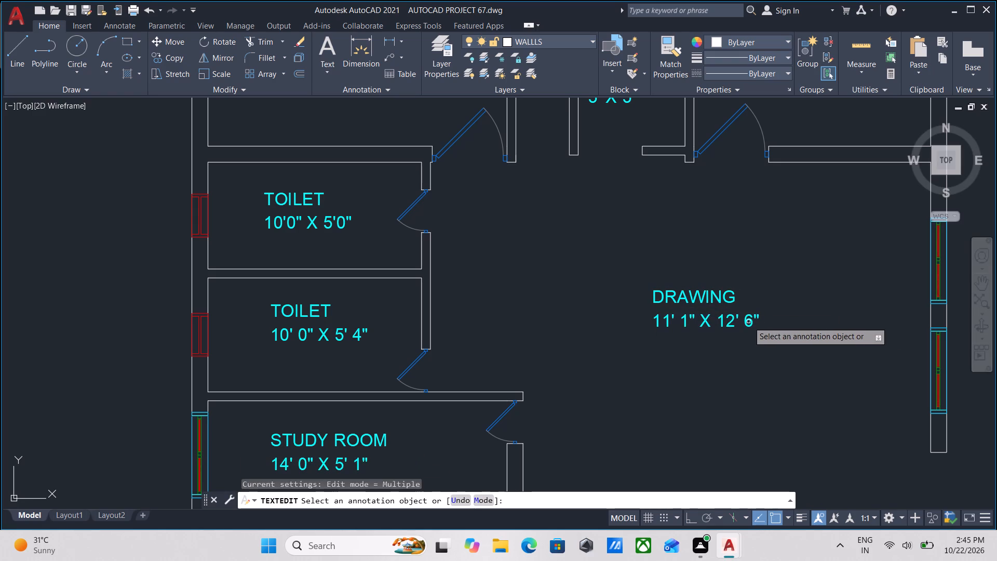
{"action": "double_click", "coordinate": [748, 322]}
{"action": "left_click_drag", "start_coordinate": [758, 322], "coordinate": [617, 323]}
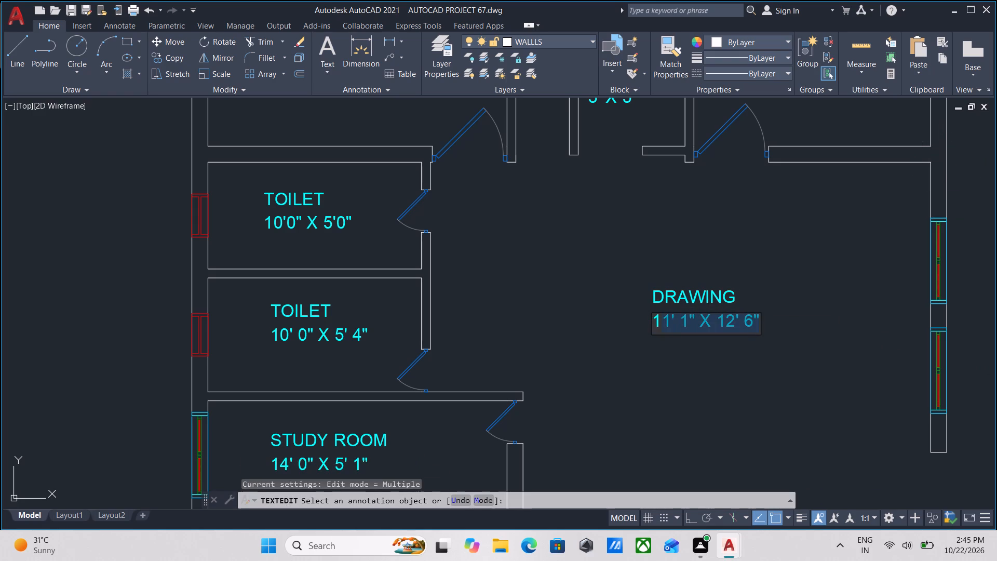
{"action": "left_click_drag", "start_coordinate": [617, 323], "coordinate": [598, 323]}
{"action": "key", "text": "2"}
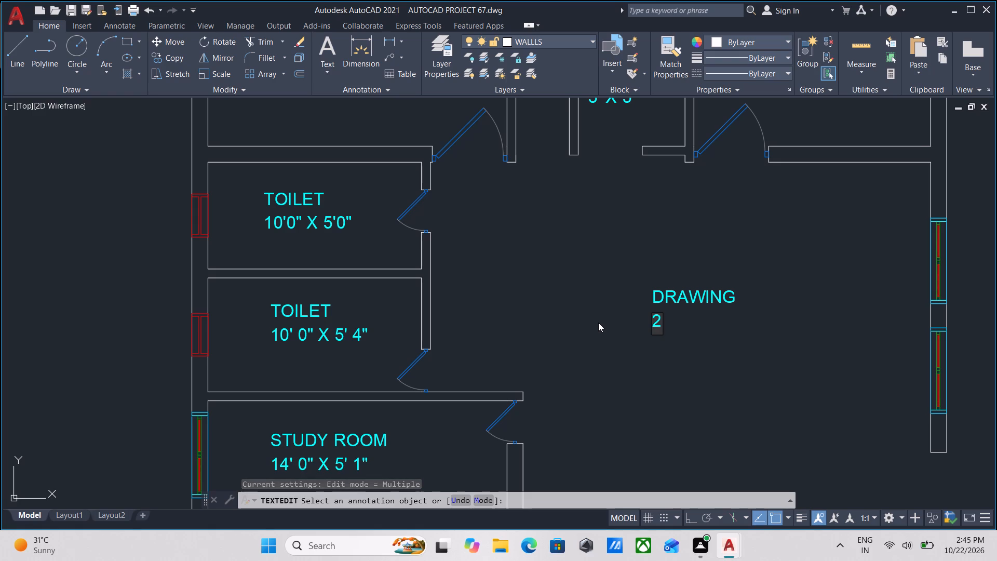
{"action": "key", "text": "0"}
{"action": "key", "text": "apostrophe"}
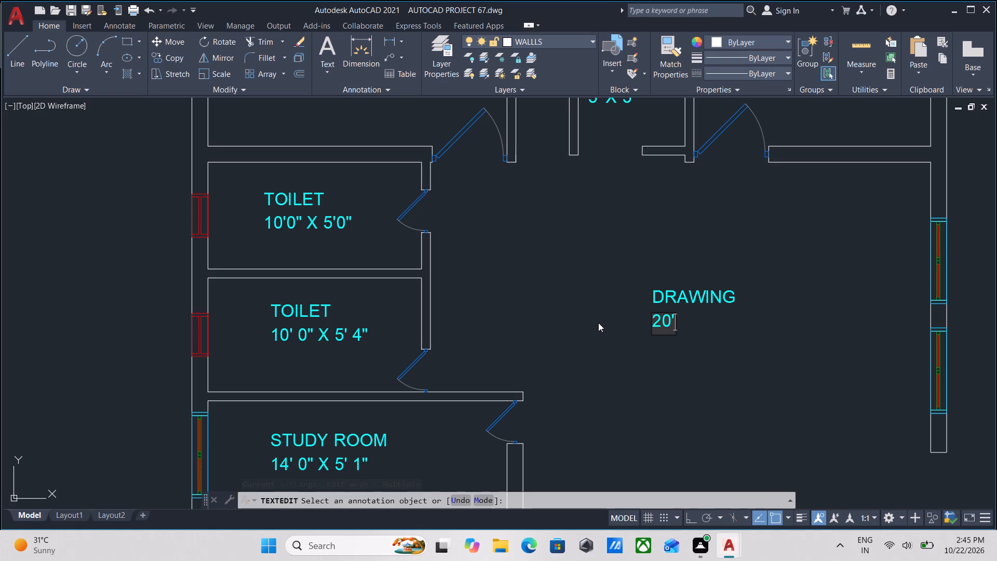
{"action": "key", "text": "5"}
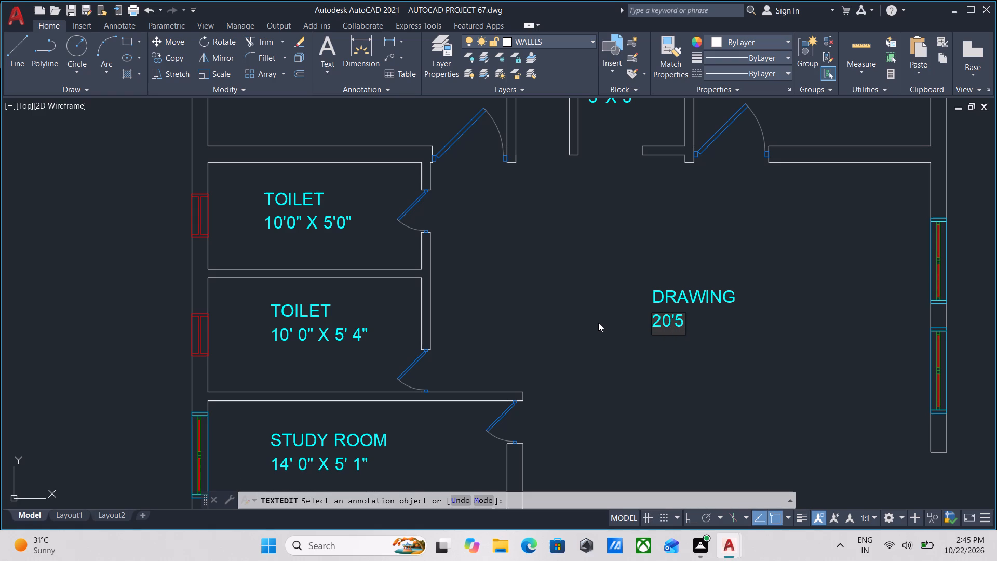
{"action": "key", "text": "shift+quotedbl"}
{"action": "key", "text": "space"}
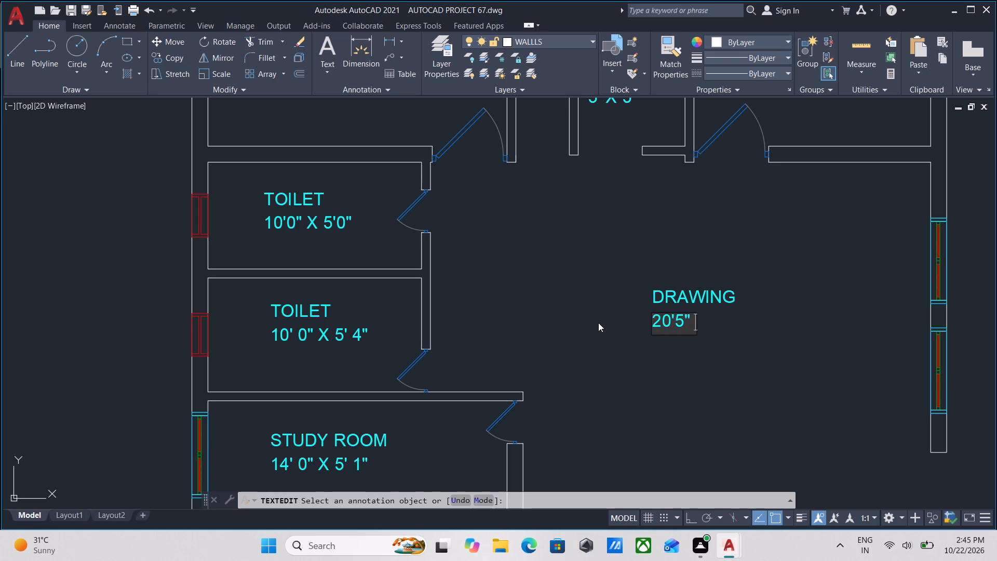
{"action": "type", "text": "X"}
{"action": "key", "text": "space"}
{"action": "type", "text": "17'1"}
{"action": "key", "text": "shift+quotedbl"}
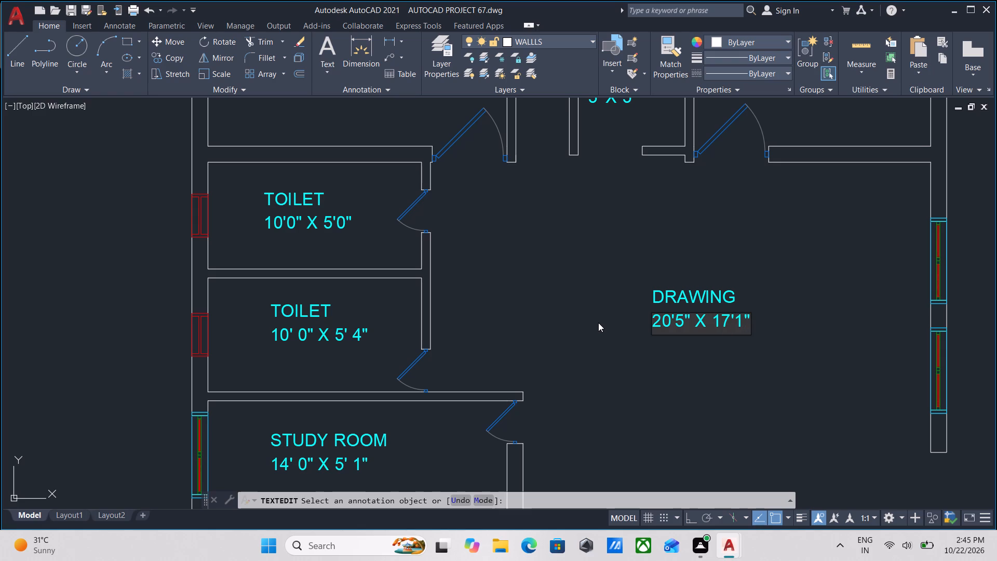
{"action": "key", "text": "Return"}
{"action": "key", "text": "Return"}
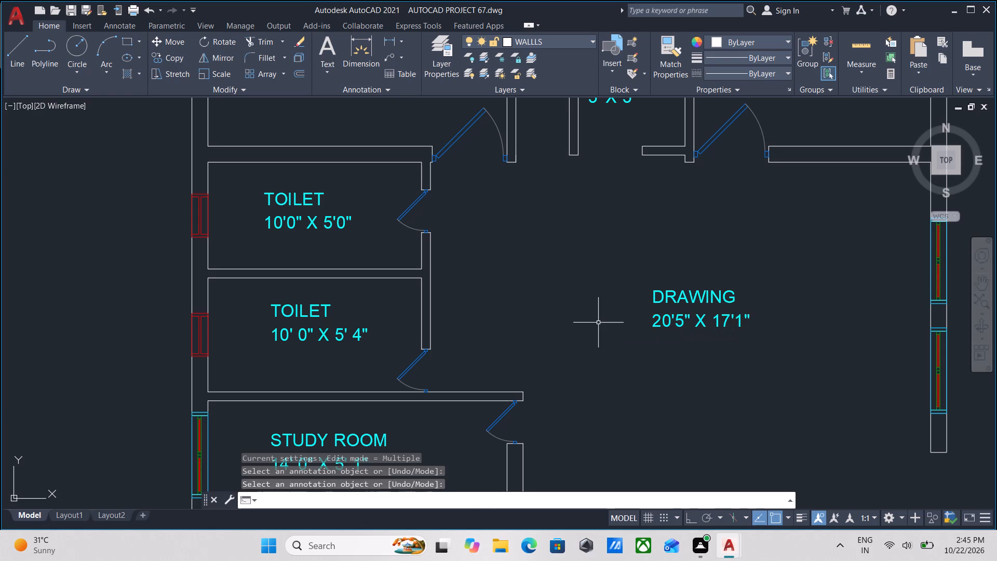
Copy the DRAWING label and its dimension text into the space between the BED ROOM and the staircase-side room.
{"action": "scroll", "coordinate": [615, 342], "scroll_direction": "down", "scroll_amount": 2}
{"action": "middle_click_drag", "start_coordinate": [678, 424], "coordinate": [644, 373]}
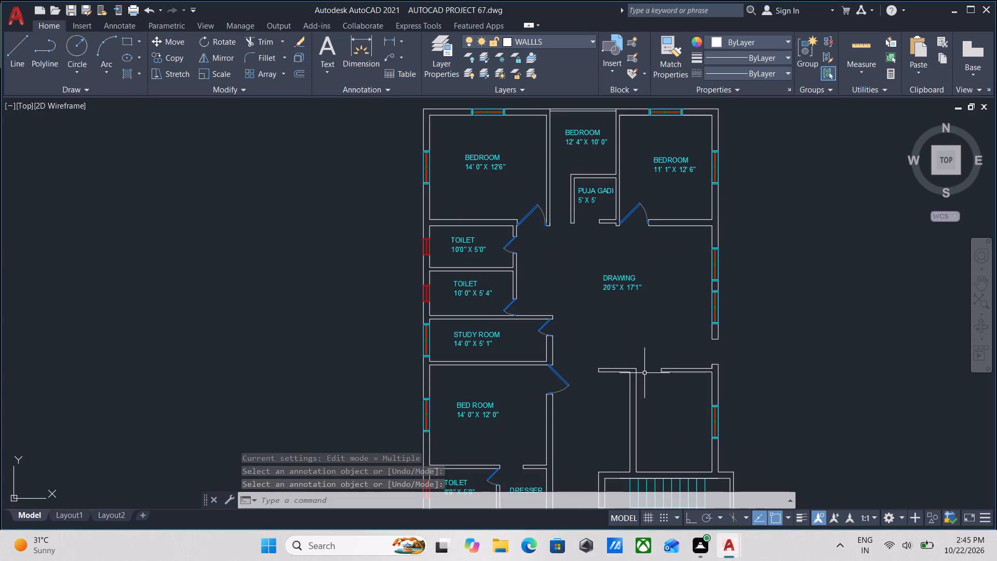
{"action": "scroll", "coordinate": [644, 373], "scroll_direction": "up", "scroll_amount": 2}
{"action": "middle_click_drag", "start_coordinate": [653, 284], "coordinate": [690, 369]}
{"action": "left_click_drag", "start_coordinate": [634, 299], "coordinate": [626, 278]}
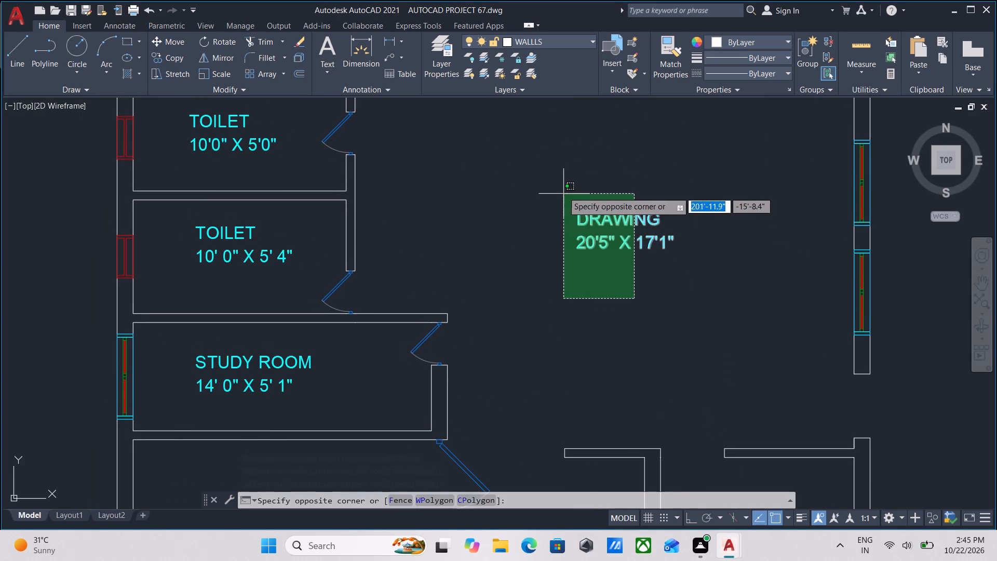
{"action": "left_click", "coordinate": [562, 187]}
{"action": "type", "text": "CO"}
{"action": "key", "text": "Return"}
{"action": "left_click", "coordinate": [576, 224]}
{"action": "middle_click_drag", "start_coordinate": [540, 396], "coordinate": [544, 355]}
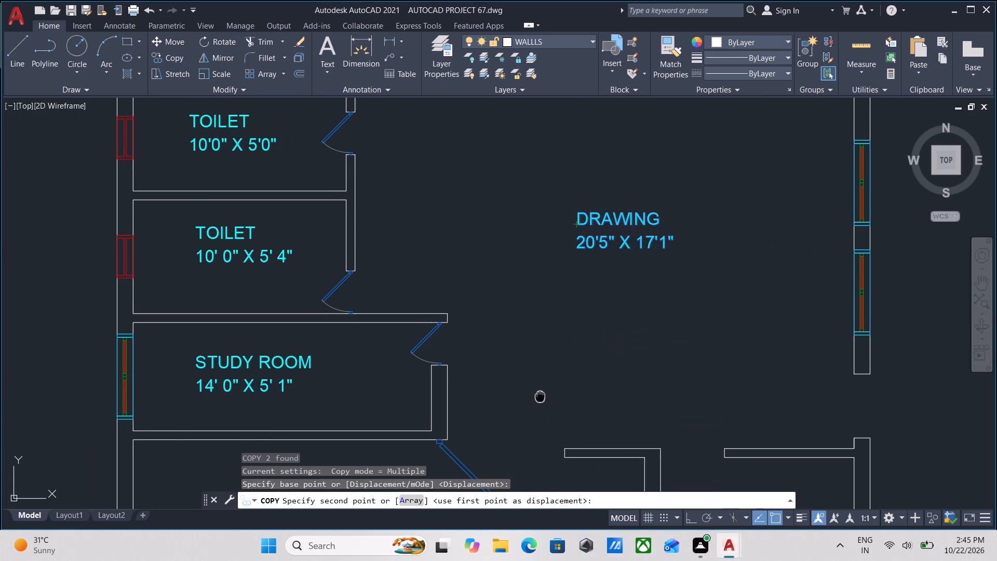
{"action": "middle_click_drag", "start_coordinate": [544, 355], "coordinate": [579, 153]}
{"action": "scroll", "coordinate": [554, 316], "scroll_direction": "down", "scroll_amount": 1}
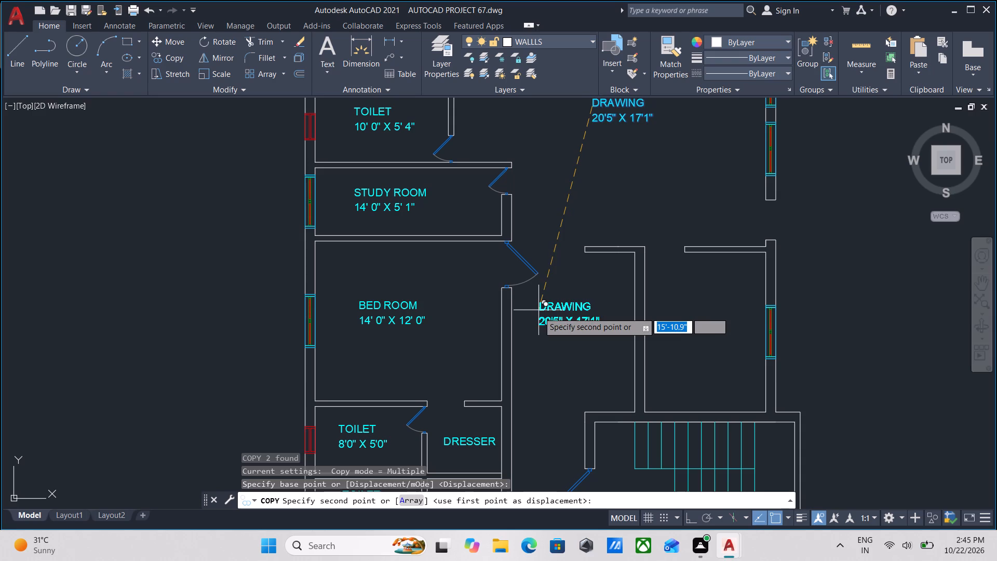
{"action": "left_click", "coordinate": [538, 312]}
{"action": "middle_click_drag", "start_coordinate": [598, 351], "coordinate": [621, 322]}
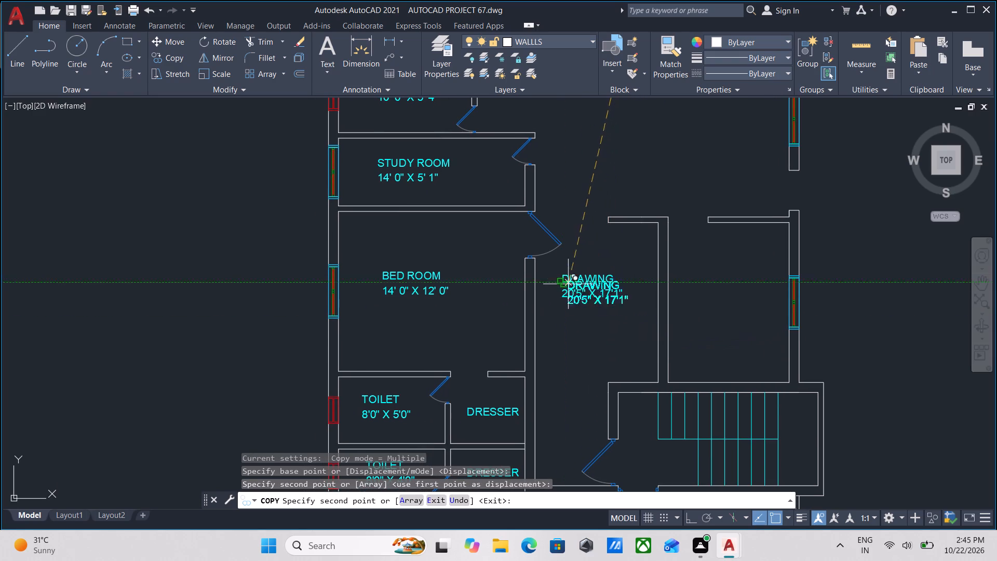
{"action": "key", "text": "Escape"}
Measure the width and length of the space holding the copied DRAWING label.
{"action": "type", "text": "MEA"}
{"action": "key", "text": "Return"}
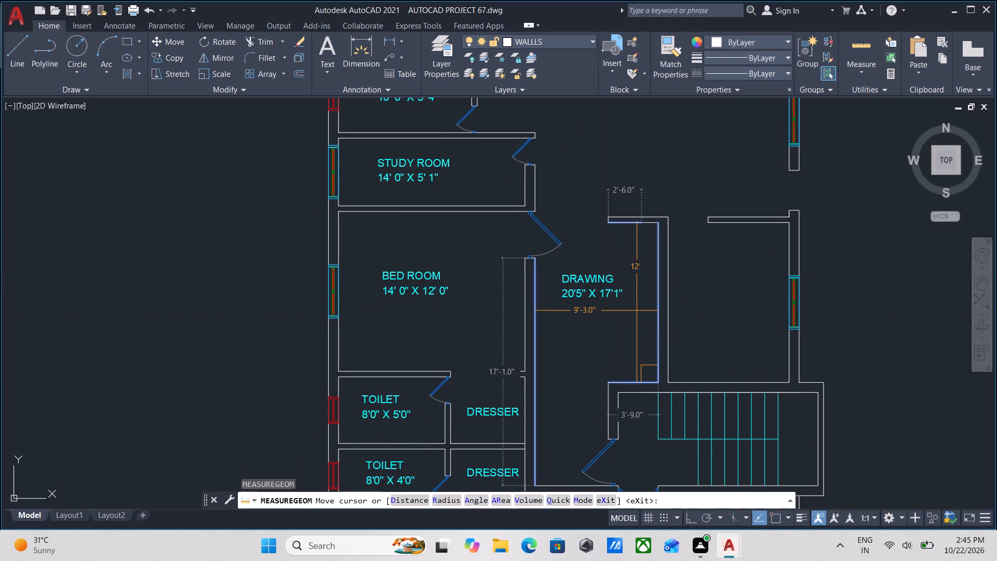
{"action": "key", "text": "Escape"}
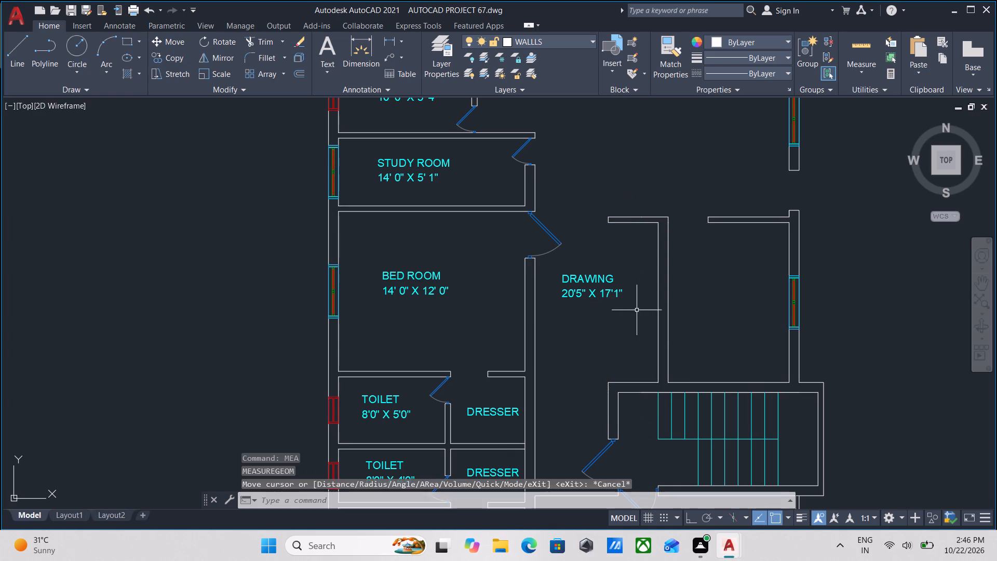
Change the first dimension in the copied DRAWING label's size text to 9'3".
{"action": "triple_click", "coordinate": [576, 293]}
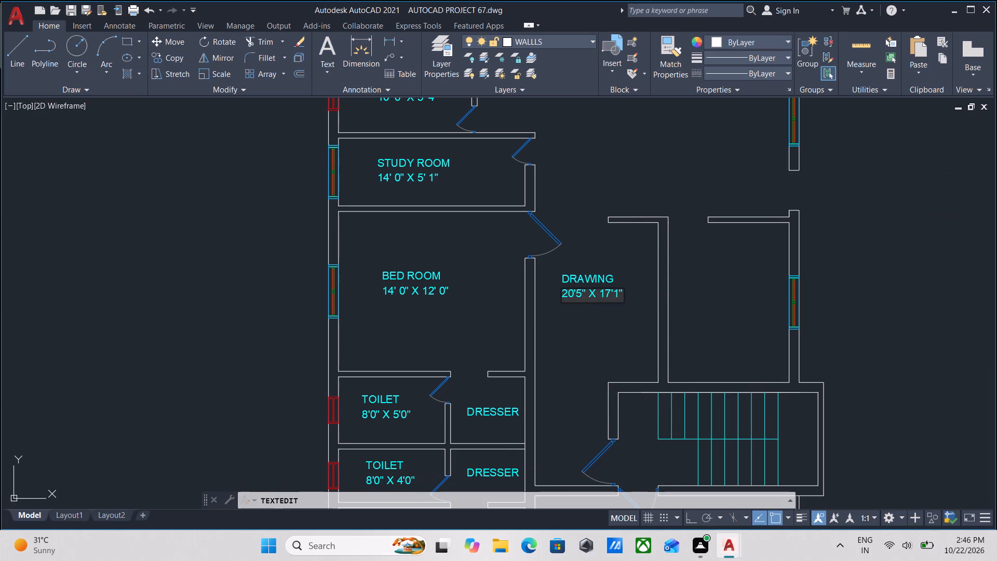
{"action": "left_click", "coordinate": [584, 295]}
{"action": "left_click", "coordinate": [587, 292]}
{"action": "key", "text": "BackSpace"}
{"action": "key", "text": "BackSpace"}
{"action": "key", "text": "BackSpace"}
{"action": "key", "text": "BackSpace"}
{"action": "key", "text": "BackSpace"}
{"action": "key", "text": "BackSpace"}
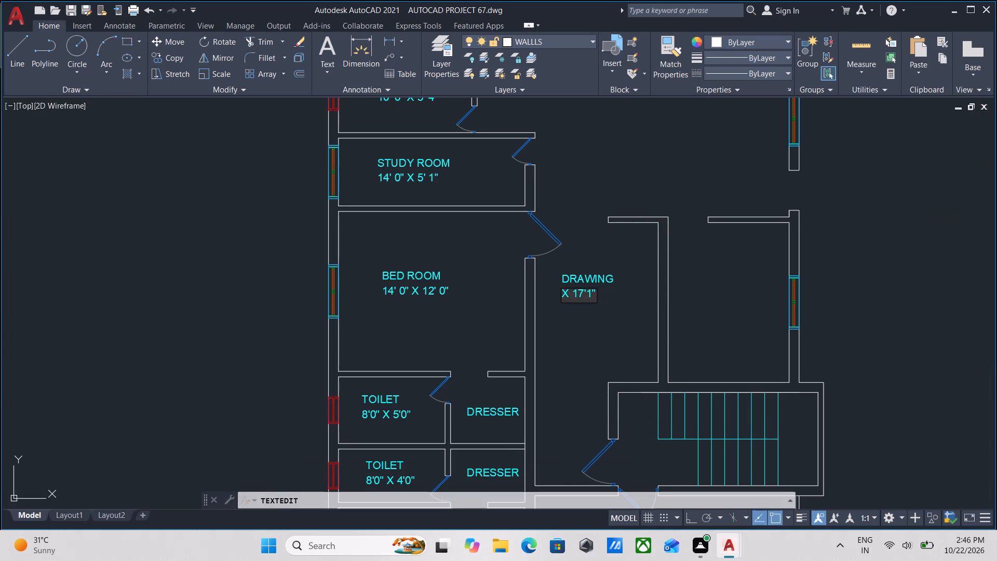
{"action": "type", "text": "9'3"}
{"action": "key", "text": "shift+quotedbl"}
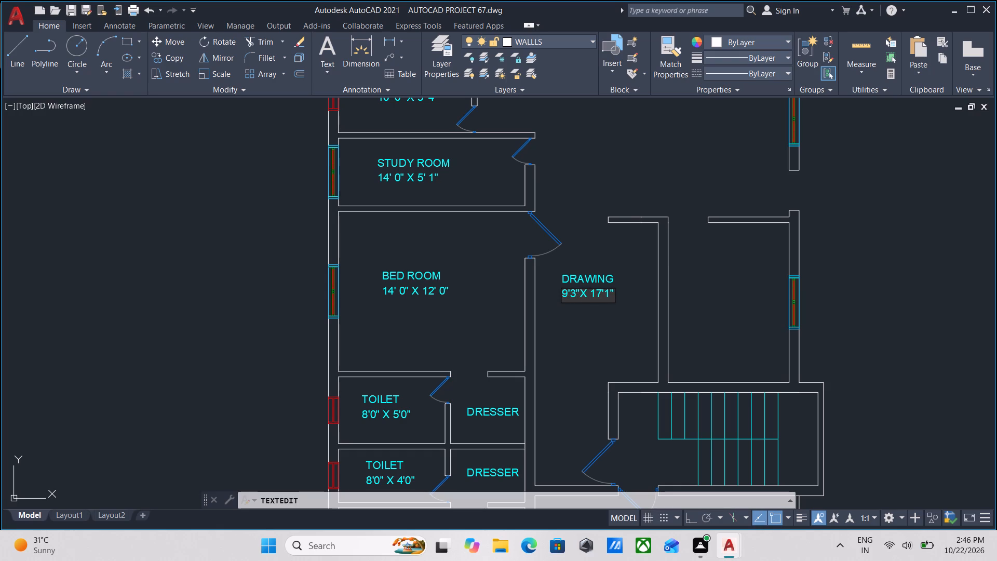
Change the second dimension to 12' 1" and space the feet and inches so the text reads 9' 3"X 12' 1".
{"action": "left_click", "coordinate": [602, 291]}
{"action": "key", "text": "BackSpace"}
{"action": "key", "text": "2"}
{"action": "key", "text": "apostrophe"}
{"action": "key", "text": "BackSpace"}
{"action": "left_click", "coordinate": [604, 292]}
{"action": "key", "text": "space"}
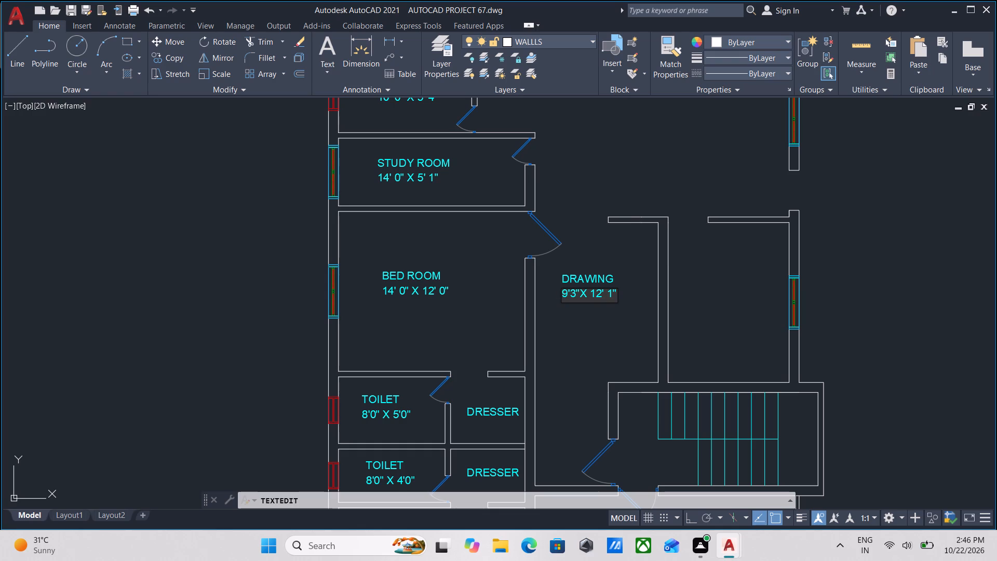
{"action": "left_click", "coordinate": [571, 292]}
{"action": "key", "text": "space"}
{"action": "key", "text": "Return"}
{"action": "key", "text": "Return"}
Measure the lower drawing space again to check its width and length.
{"action": "type", "text": "MEA"}
{"action": "key", "text": "Return"}
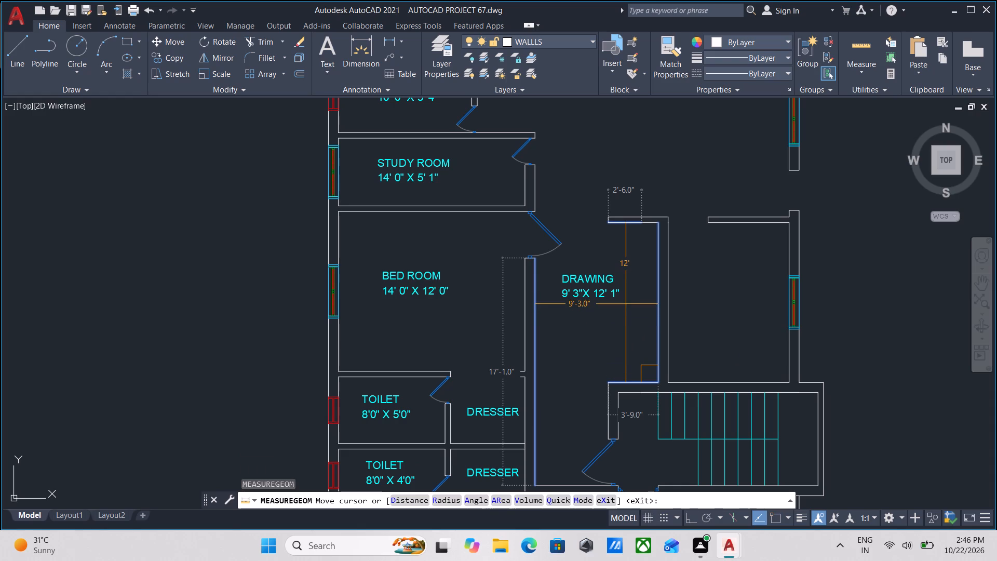
{"action": "key", "text": "Escape"}
Correct the lower drawing space's dimension text to 9' 3"X 12' 0".
{"action": "scroll", "coordinate": [617, 281], "scroll_direction": "up", "scroll_amount": 2}
{"action": "triple_click", "coordinate": [610, 315]}
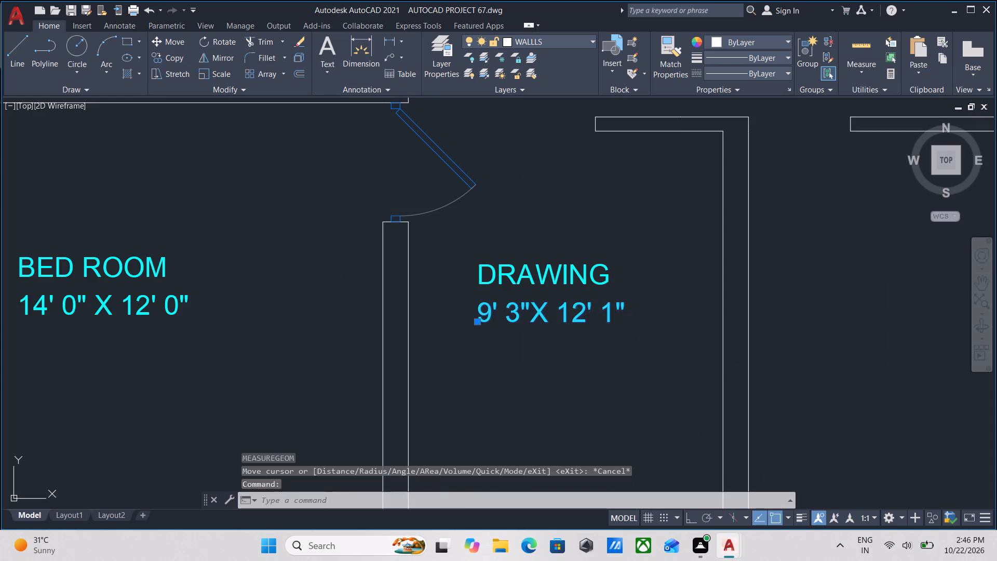
{"action": "key", "text": "BackSpace"}
{"action": "key", "text": "0"}
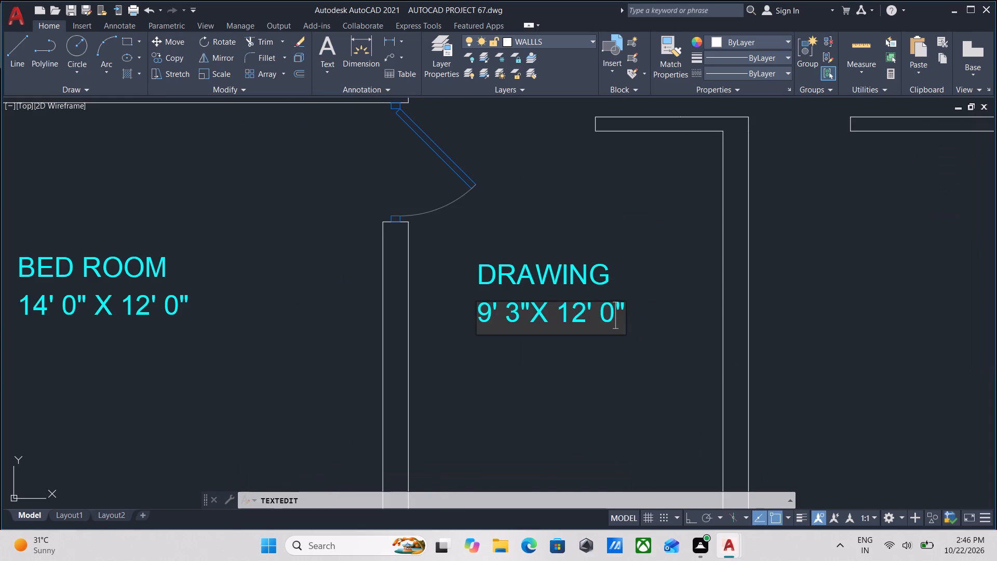
{"action": "key", "text": "Return"}
{"action": "key", "text": "Return"}
Measure the width and length of the large upper drawing room around its DRAWING label.
{"action": "scroll", "coordinate": [610, 315], "scroll_direction": "down", "scroll_amount": 4}
{"action": "middle_click_drag", "start_coordinate": [609, 316], "coordinate": [580, 369]}
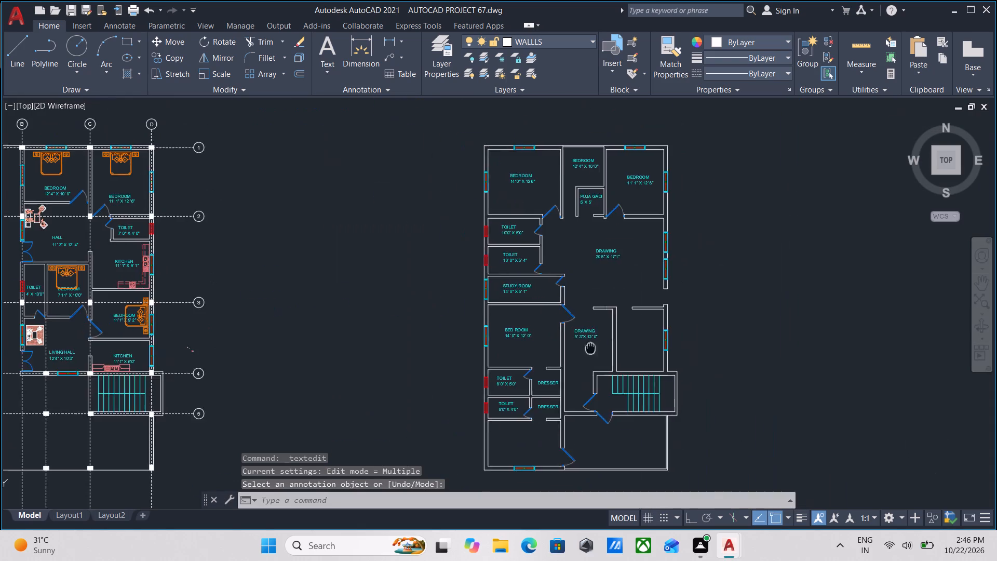
{"action": "middle_click_drag", "start_coordinate": [580, 369], "coordinate": [533, 447]}
{"action": "scroll", "coordinate": [533, 447], "scroll_direction": "up", "scroll_amount": 1}
{"action": "scroll", "coordinate": [544, 388], "scroll_direction": "up", "scroll_amount": 1}
{"action": "middle_click_drag", "start_coordinate": [544, 388], "coordinate": [545, 408]}
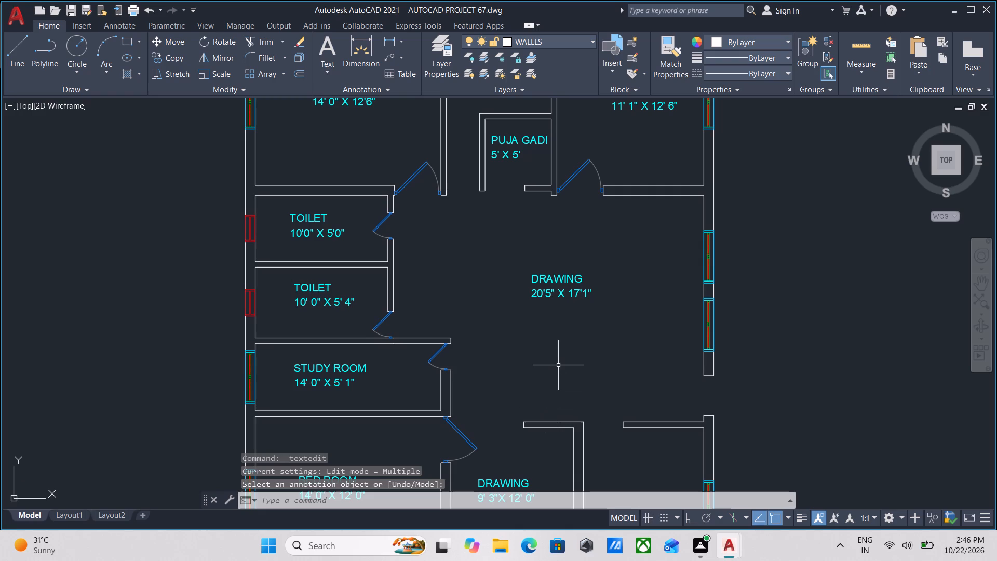
{"action": "key", "text": "m"}
{"action": "type", "text": "EA"}
{"action": "key", "text": "Return"}
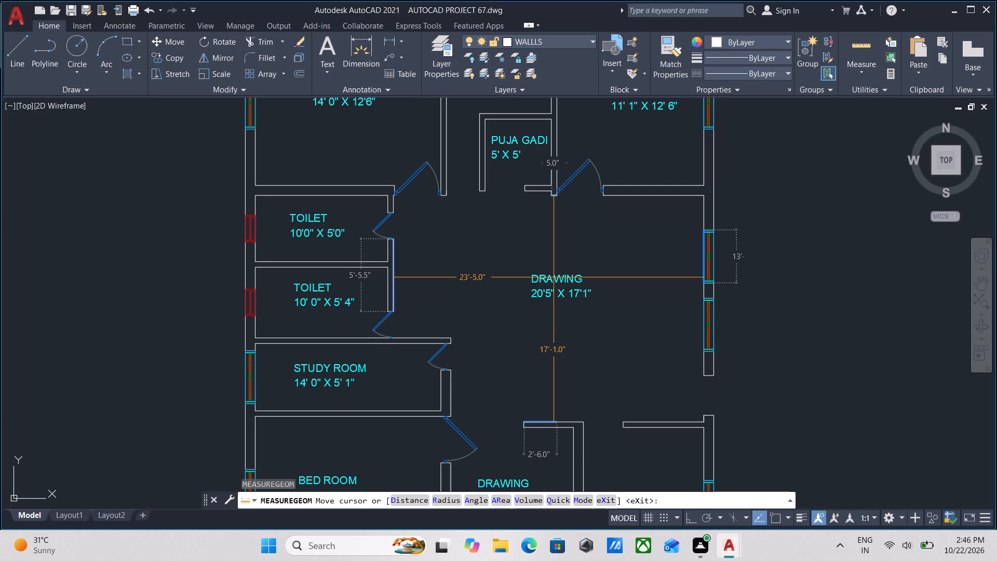
{"action": "key", "text": "Escape"}
{"action": "scroll", "coordinate": [550, 289], "scroll_direction": "up", "scroll_amount": 1}
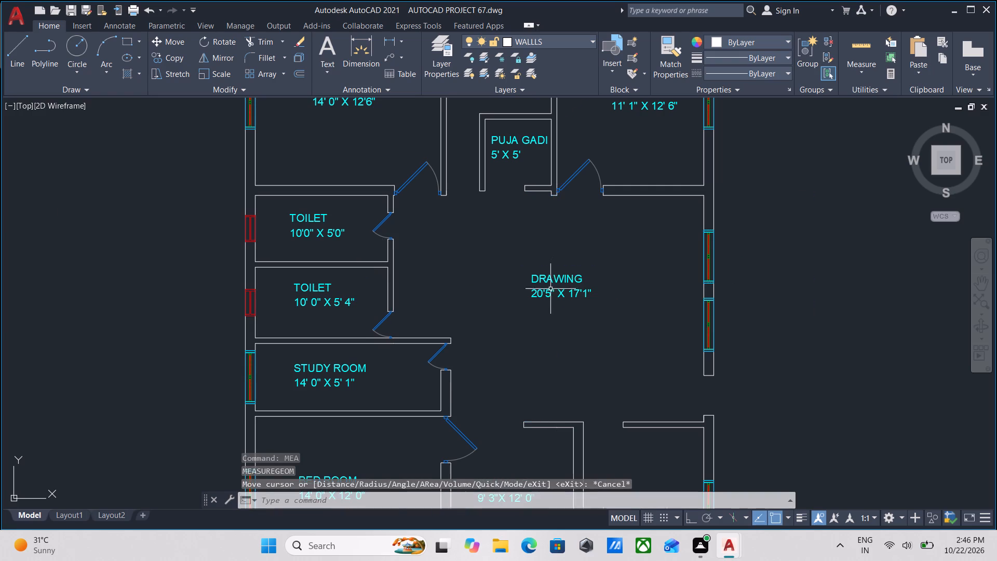
Correct the upper drawing room's dimension text to 23' 5" X 17'1", adding a space between the first dimension's feet and inches.
{"action": "scroll", "coordinate": [550, 289], "scroll_direction": "up", "scroll_amount": 1}
{"action": "triple_click", "coordinate": [530, 304]}
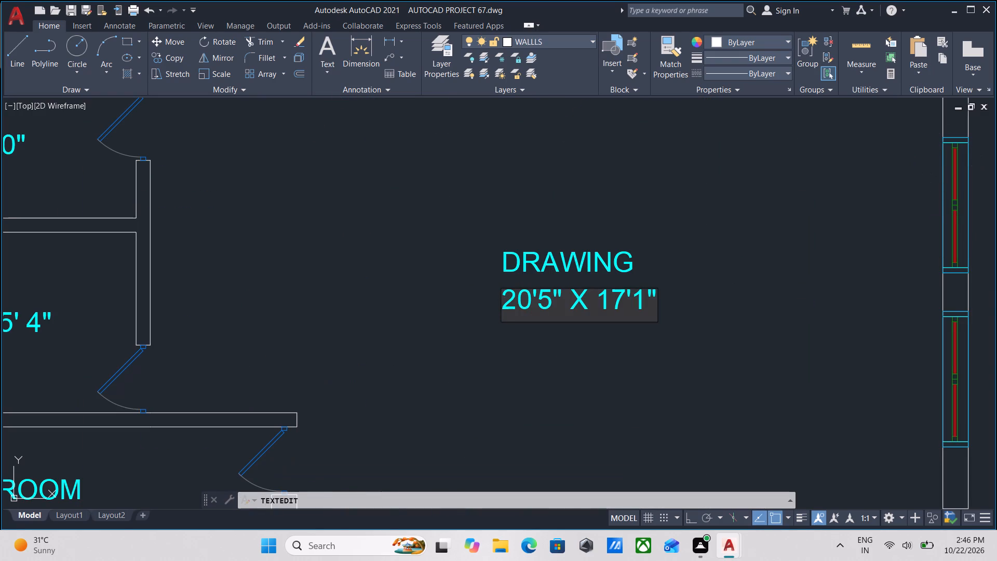
{"action": "key", "text": "BackSpace"}
{"action": "key", "text": "3"}
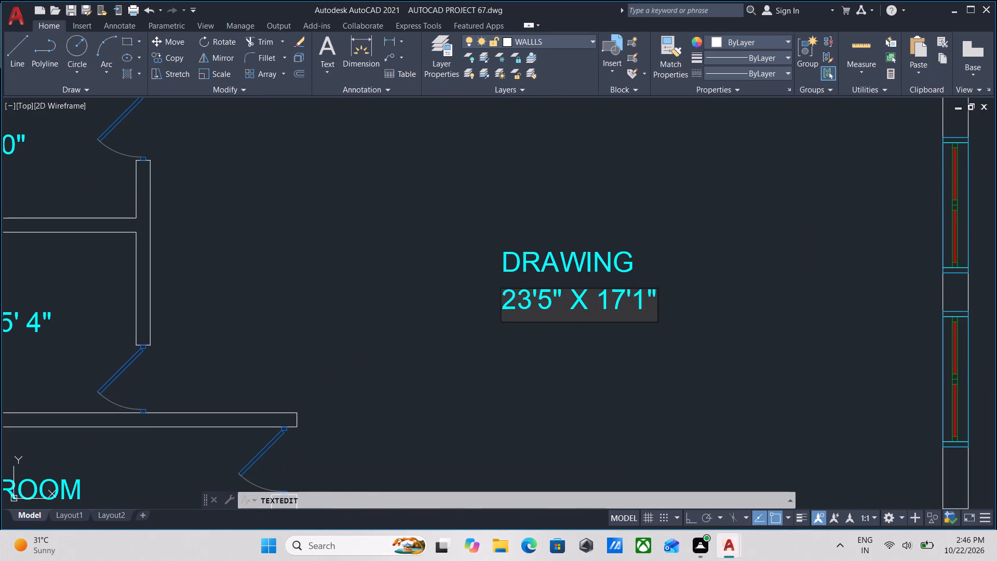
{"action": "left_click", "coordinate": [538, 297]}
{"action": "key", "text": "space"}
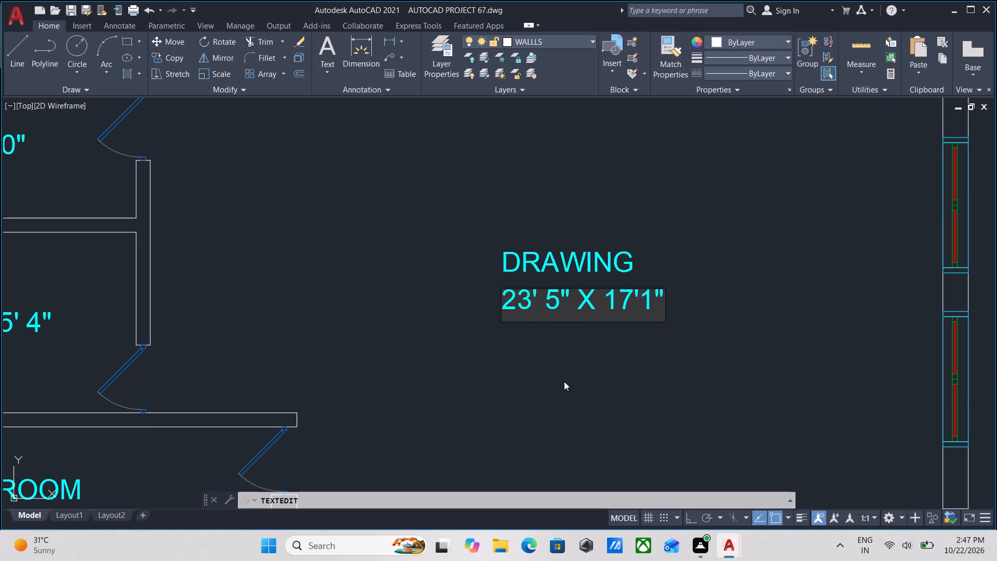
{"action": "key", "text": "Return"}
{"action": "key", "text": "Return"}
{"action": "key", "text": "Return"}
{"action": "scroll", "coordinate": [567, 378], "scroll_direction": "down", "scroll_amount": 2}
{"action": "middle_click_drag", "start_coordinate": [567, 378], "coordinate": [582, 356]}
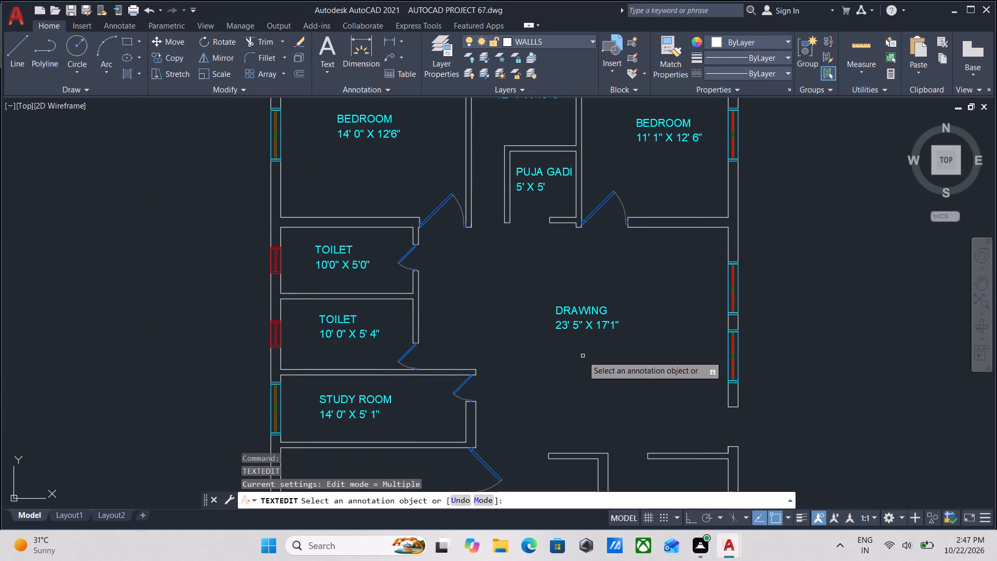
{"action": "key", "text": "Escape"}
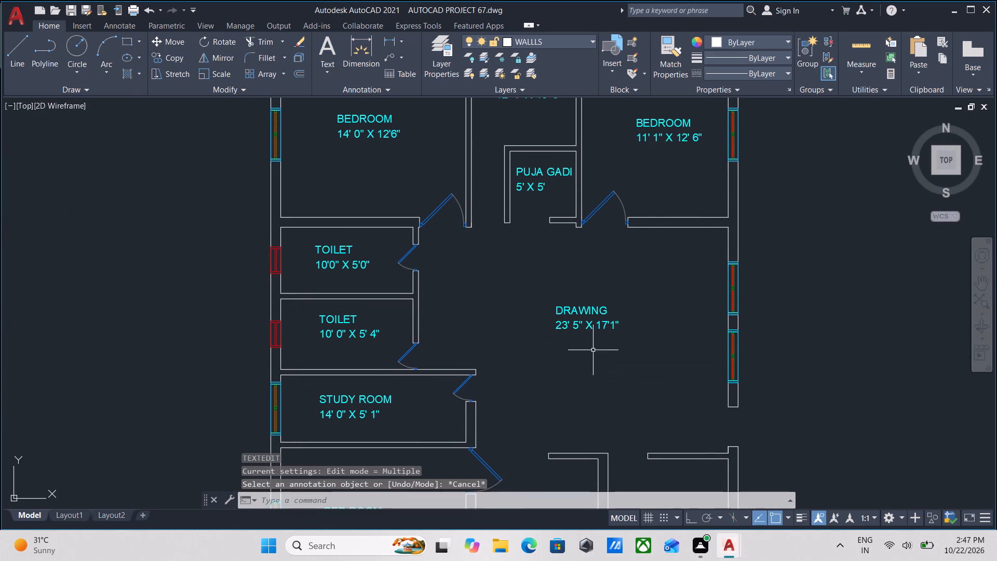
Measure the width and length of the unlabelled room above the staircase, beside the lower drawing space.
{"action": "scroll", "coordinate": [593, 350], "scroll_direction": "down", "scroll_amount": 1}
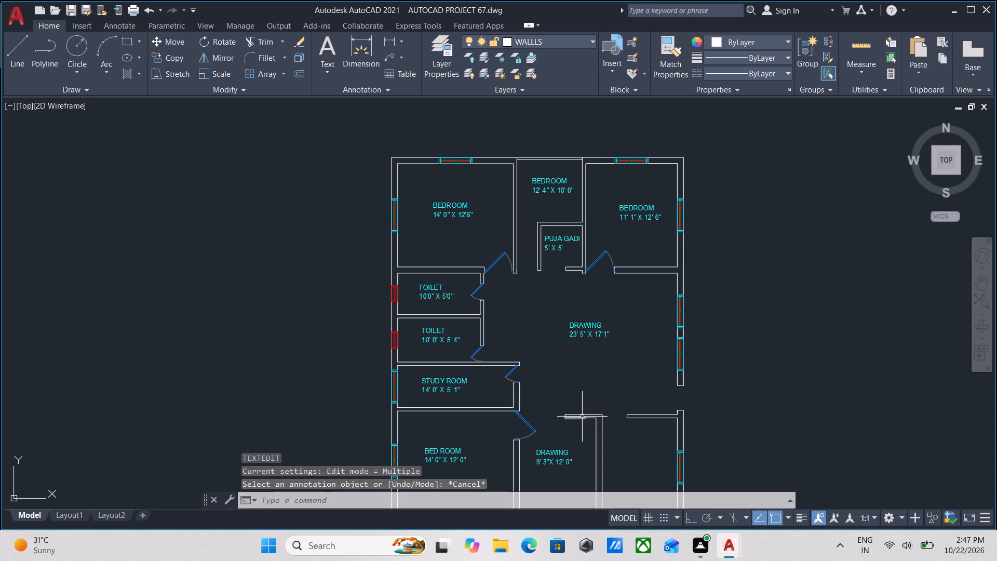
{"action": "middle_click_drag", "start_coordinate": [584, 416], "coordinate": [544, 207]}
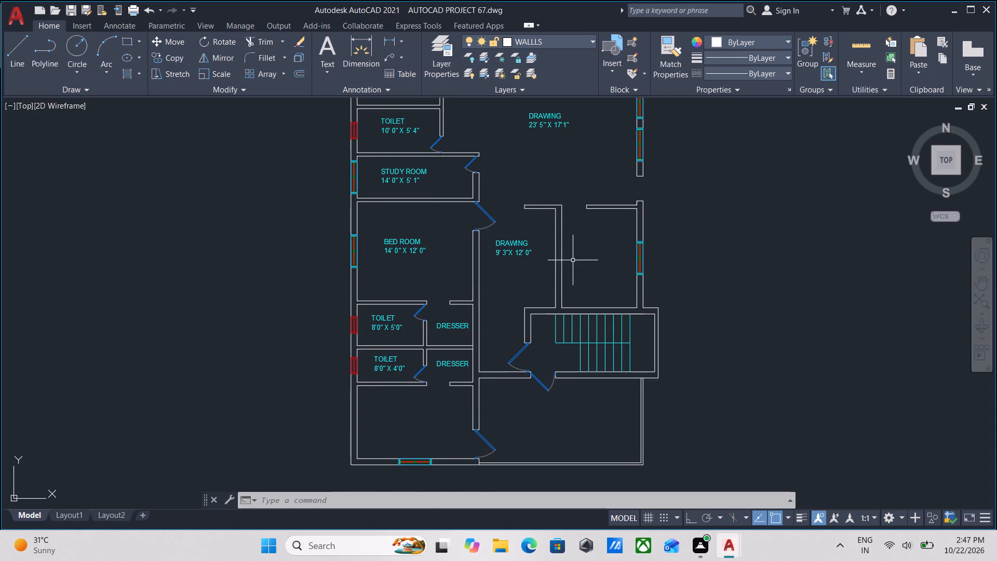
{"action": "scroll", "coordinate": [573, 260], "scroll_direction": "up", "scroll_amount": 1}
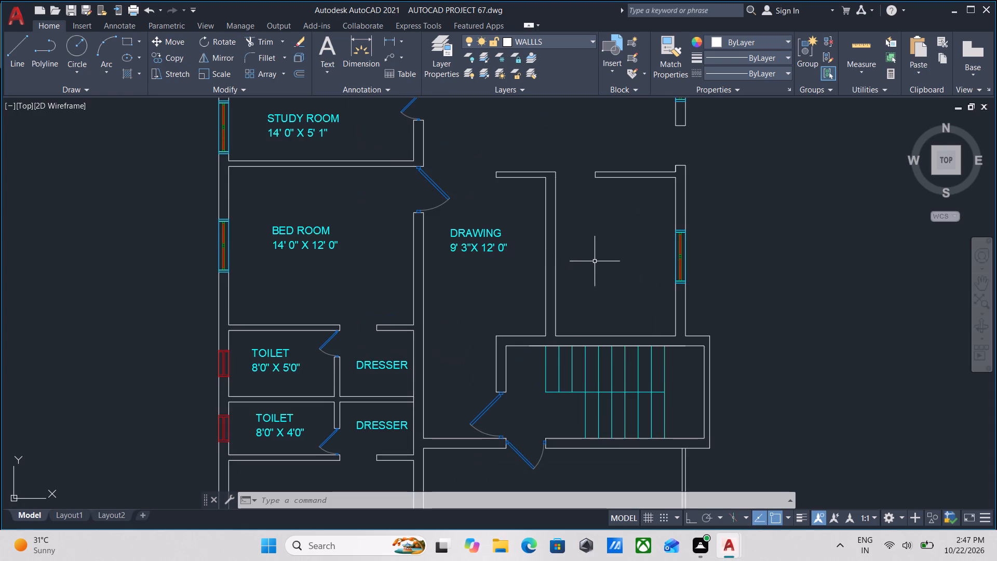
{"action": "scroll", "coordinate": [595, 260], "scroll_direction": "down", "scroll_amount": 2}
{"action": "middle_click_drag", "start_coordinate": [595, 260], "coordinate": [609, 293]}
{"action": "scroll", "coordinate": [609, 293], "scroll_direction": "up", "scroll_amount": 2}
{"action": "scroll", "coordinate": [441, 290], "scroll_direction": "up", "scroll_amount": 2}
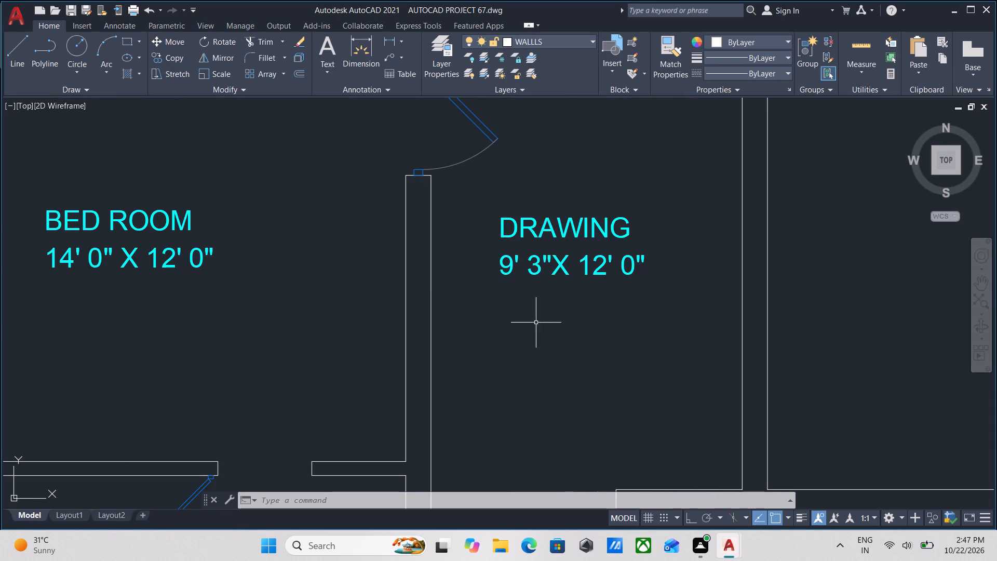
{"action": "scroll", "coordinate": [593, 332], "scroll_direction": "down", "scroll_amount": 2}
{"action": "middle_click_drag", "start_coordinate": [593, 332], "coordinate": [478, 339]}
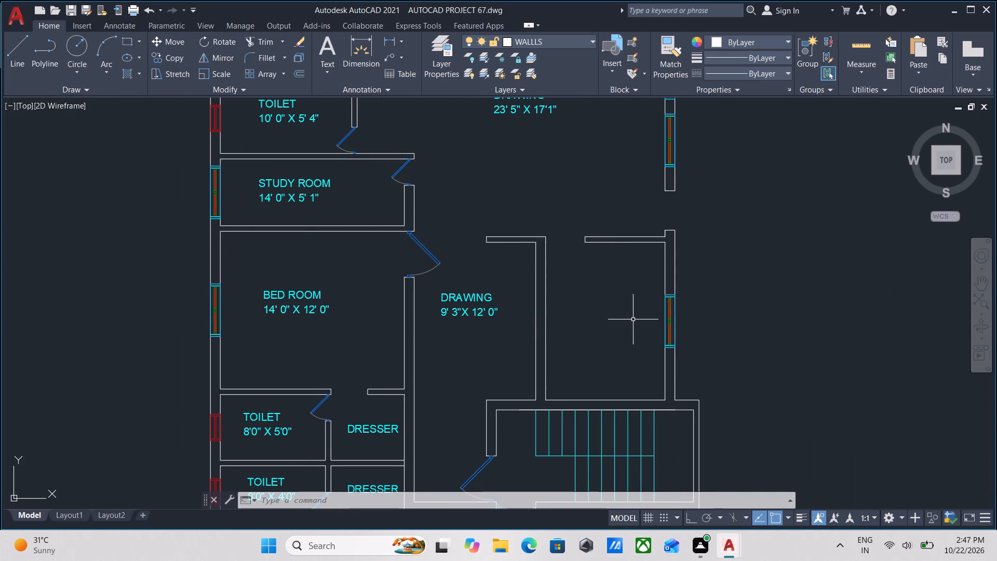
{"action": "key", "text": "m"}
{"action": "type", "text": "EA"}
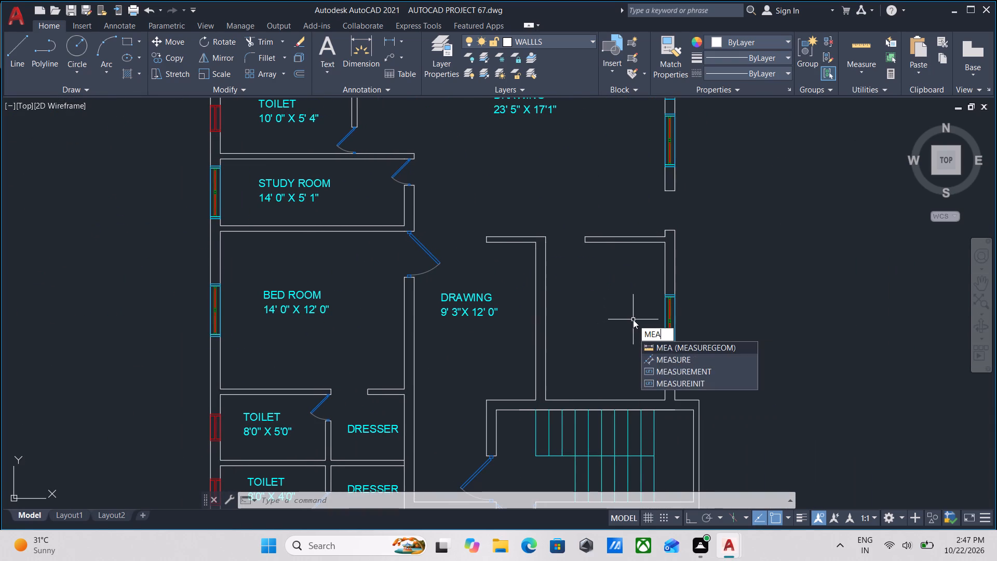
{"action": "key", "text": "Return"}
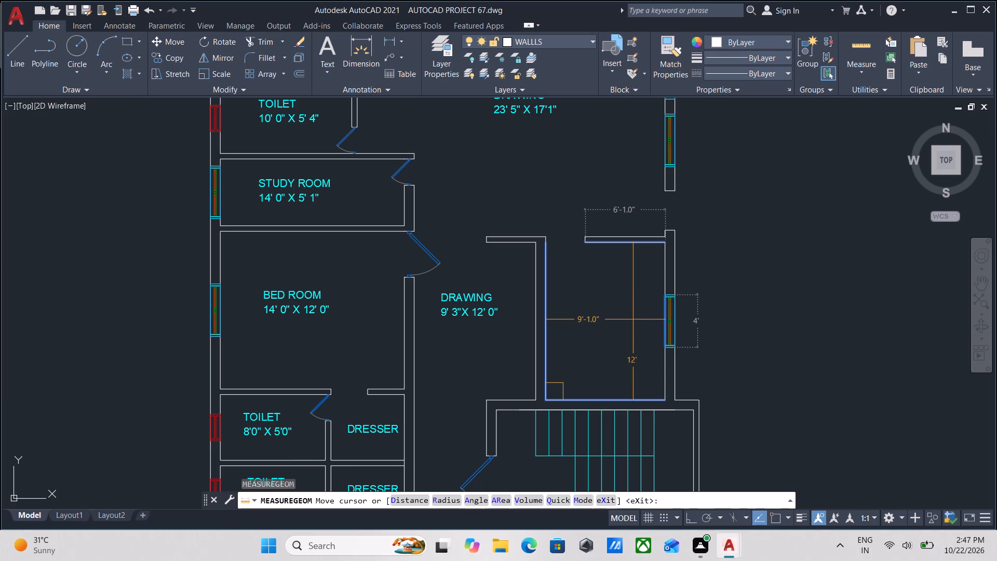
{"action": "key", "text": "Escape"}
Copy the lower DRAWING label and its dimension text straight across into the unlabelled room above the staircase.
{"action": "scroll", "coordinate": [485, 319], "scroll_direction": "up", "scroll_amount": 1}
{"action": "left_click", "coordinate": [489, 329]}
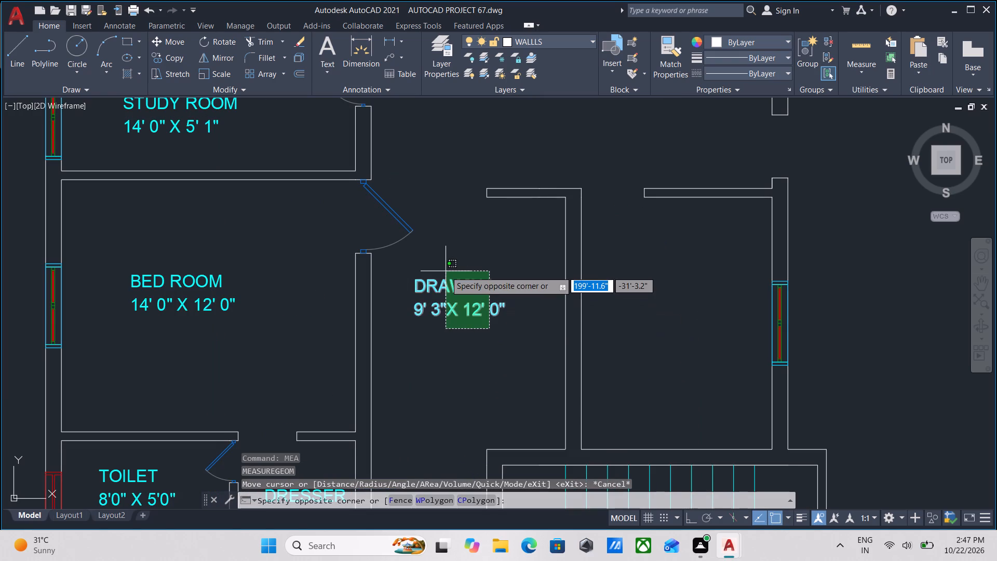
{"action": "left_click", "coordinate": [446, 271]}
{"action": "key", "text": "c"}
{"action": "key", "text": "o"}
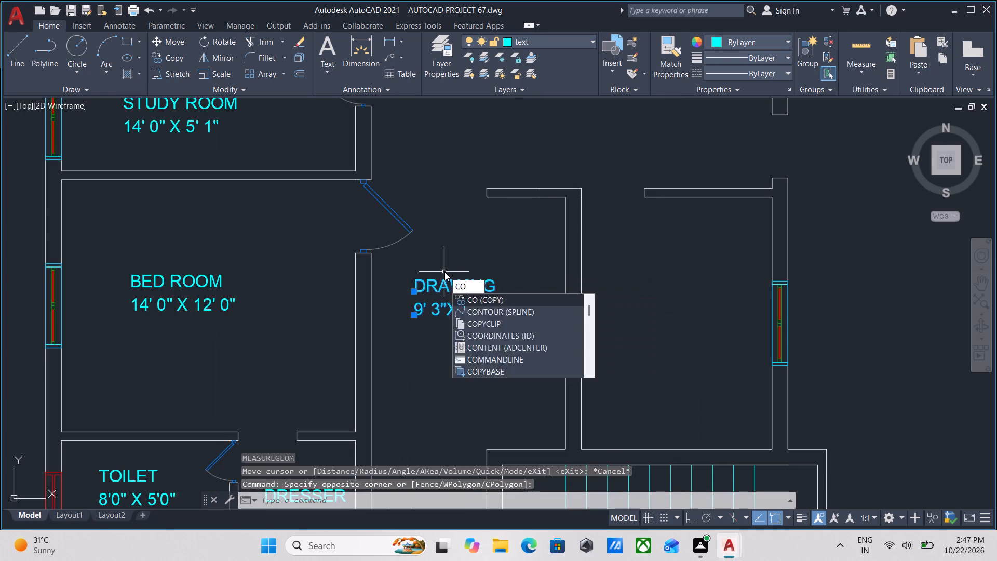
{"action": "key", "text": "Return"}
{"action": "left_click", "coordinate": [416, 293]}
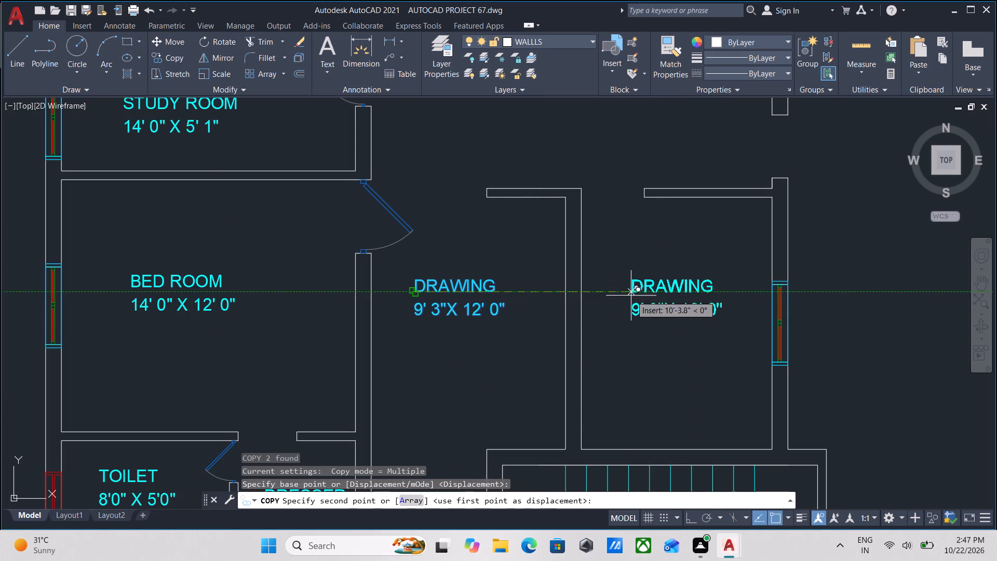
{"action": "left_click", "coordinate": [648, 292]}
{"action": "key", "text": "Escape"}
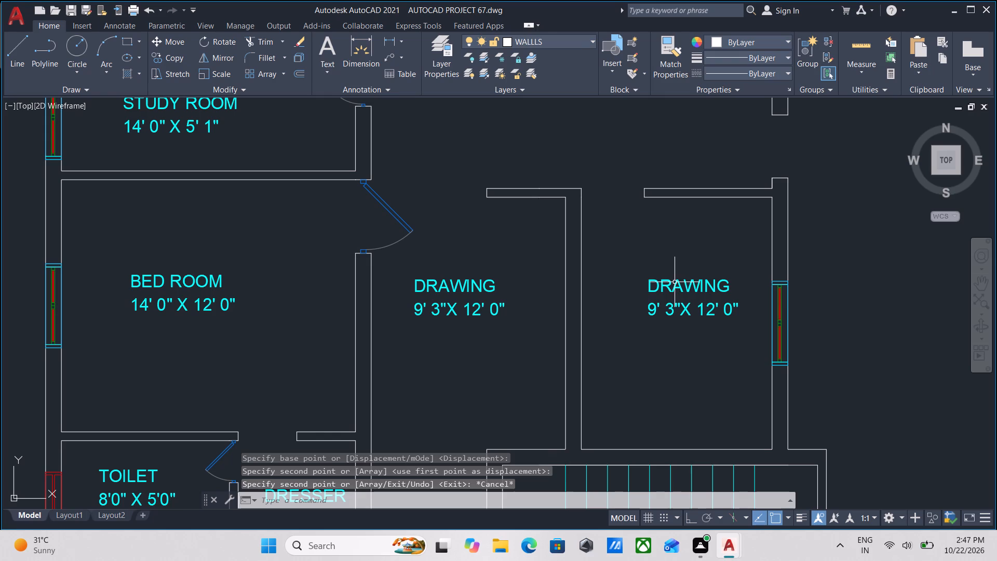
Change the copied room name above the staircase to KITCHEN.
{"action": "left_click", "coordinate": [674, 282]}
{"action": "double_click", "coordinate": [660, 284]}
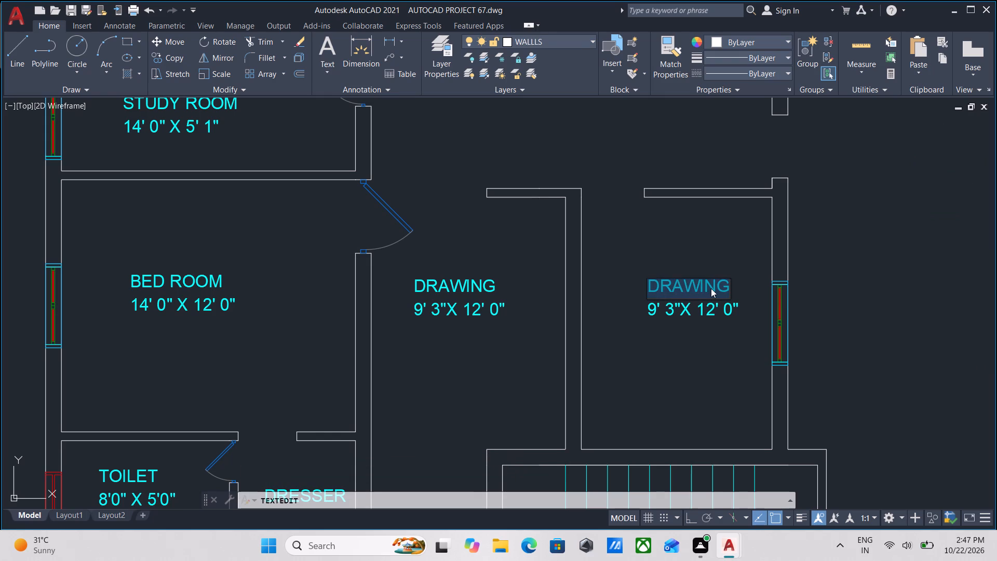
{"action": "type", "text": "KITCHEN"}
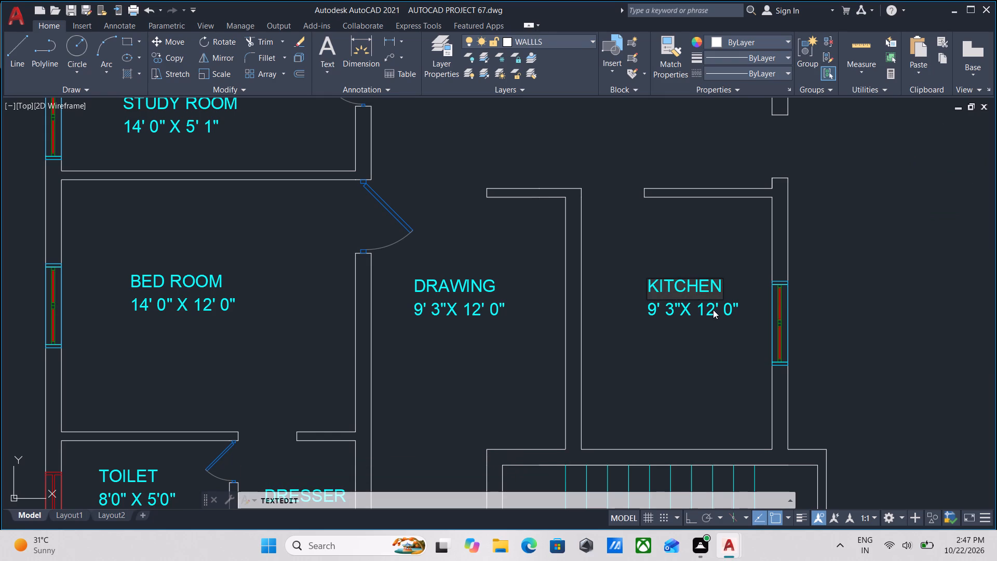
{"action": "scroll", "coordinate": [713, 310], "scroll_direction": "down", "scroll_amount": 1}
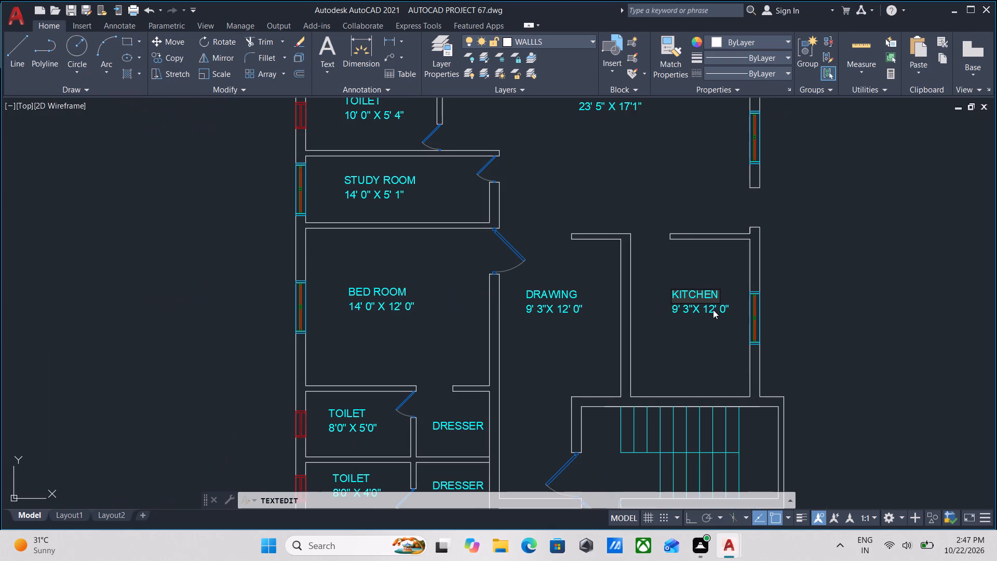
{"action": "scroll", "coordinate": [713, 310], "scroll_direction": "up", "scroll_amount": 3}
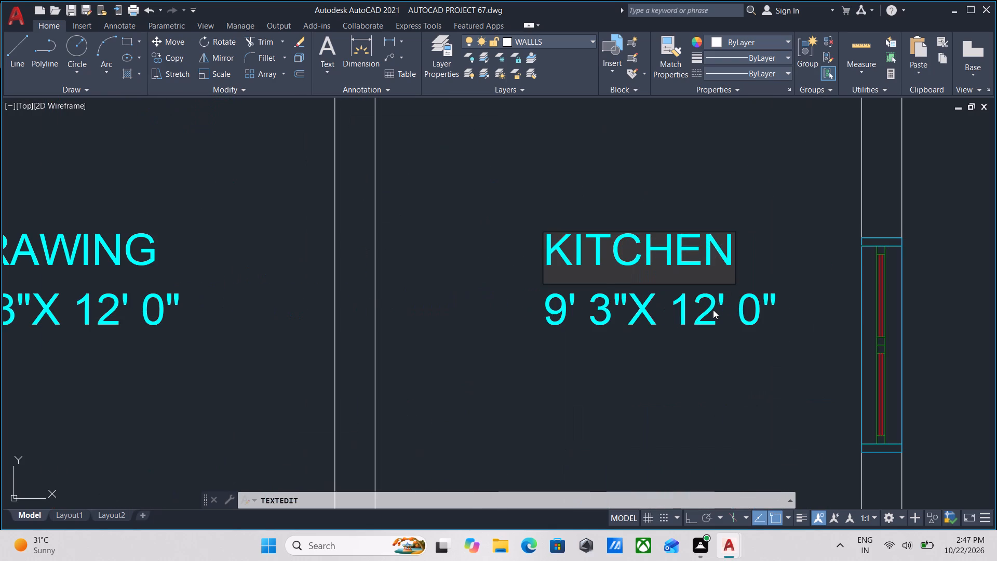
{"action": "scroll", "coordinate": [713, 310], "scroll_direction": "down", "scroll_amount": 2}
{"action": "middle_click_drag", "start_coordinate": [706, 326], "coordinate": [612, 332]}
{"action": "scroll", "coordinate": [614, 330], "scroll_direction": "up", "scroll_amount": 1}
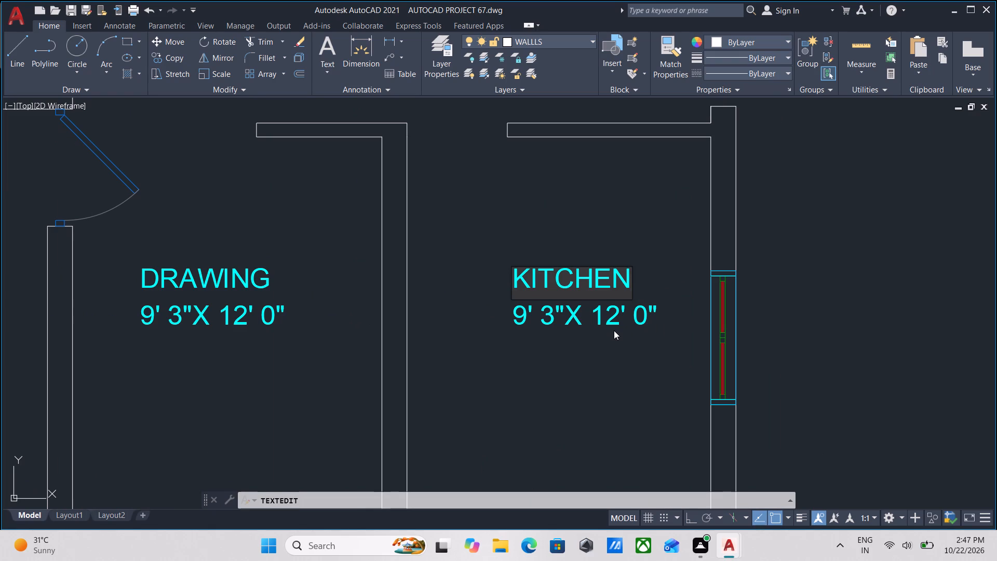
{"action": "key", "text": "Return"}
{"action": "key", "text": "Return"}
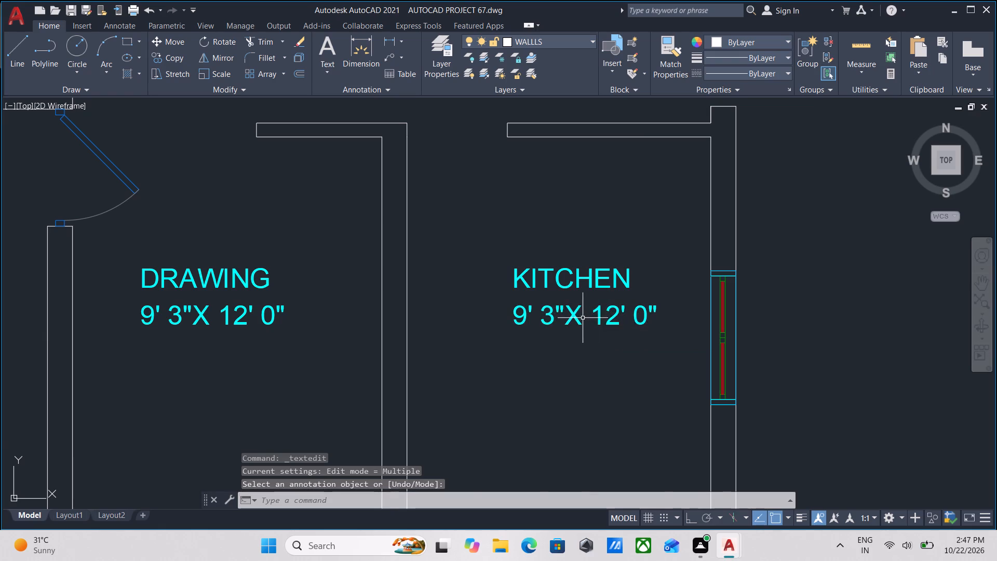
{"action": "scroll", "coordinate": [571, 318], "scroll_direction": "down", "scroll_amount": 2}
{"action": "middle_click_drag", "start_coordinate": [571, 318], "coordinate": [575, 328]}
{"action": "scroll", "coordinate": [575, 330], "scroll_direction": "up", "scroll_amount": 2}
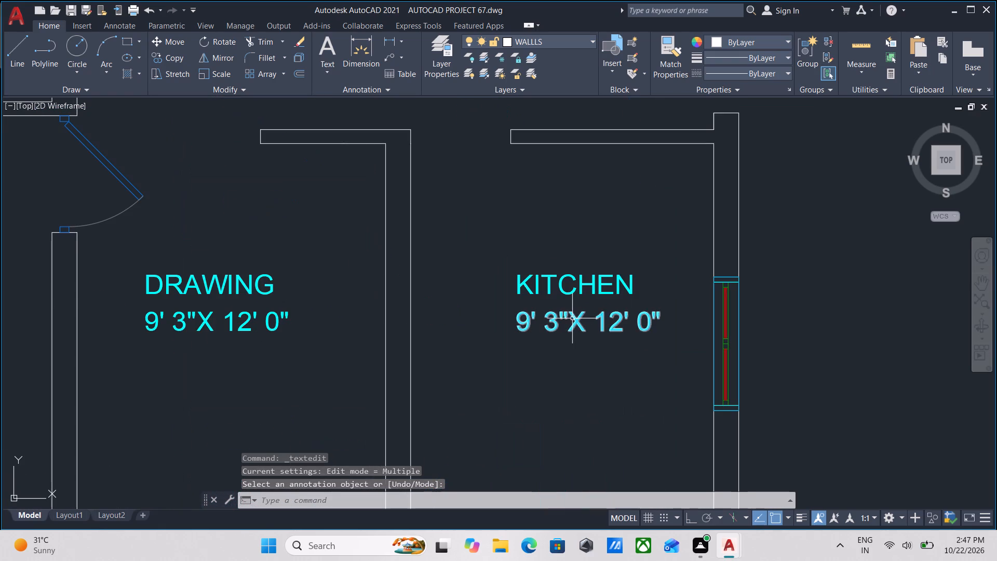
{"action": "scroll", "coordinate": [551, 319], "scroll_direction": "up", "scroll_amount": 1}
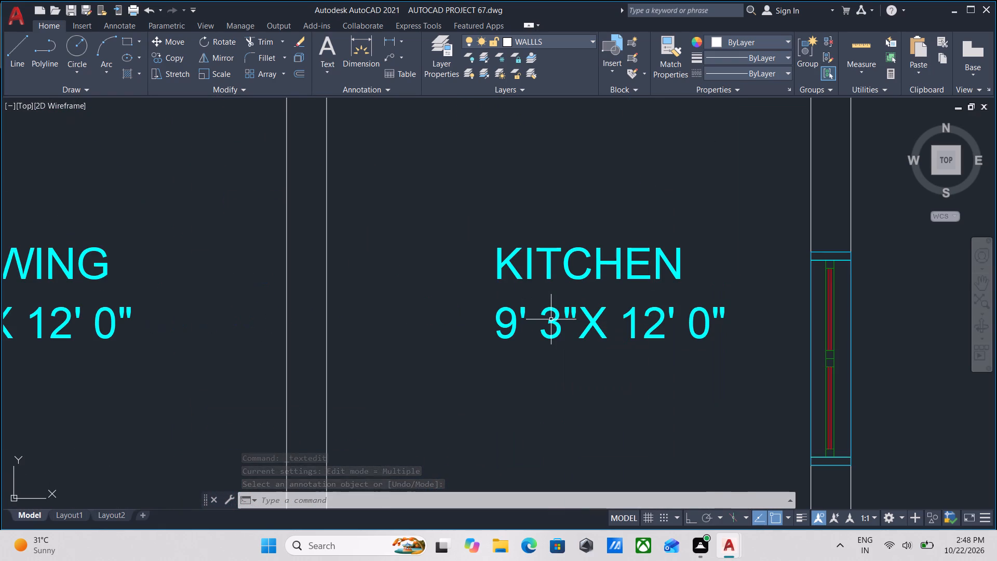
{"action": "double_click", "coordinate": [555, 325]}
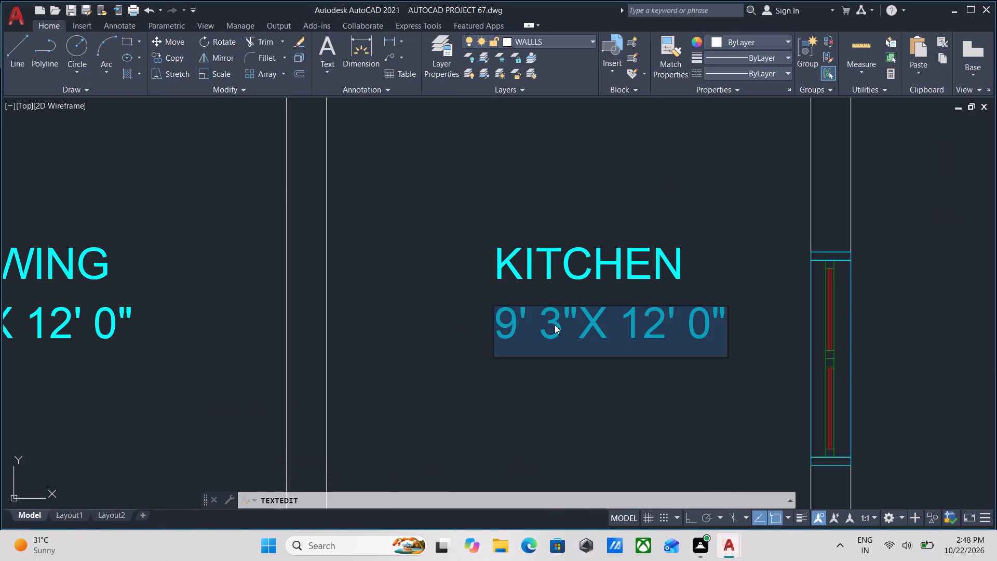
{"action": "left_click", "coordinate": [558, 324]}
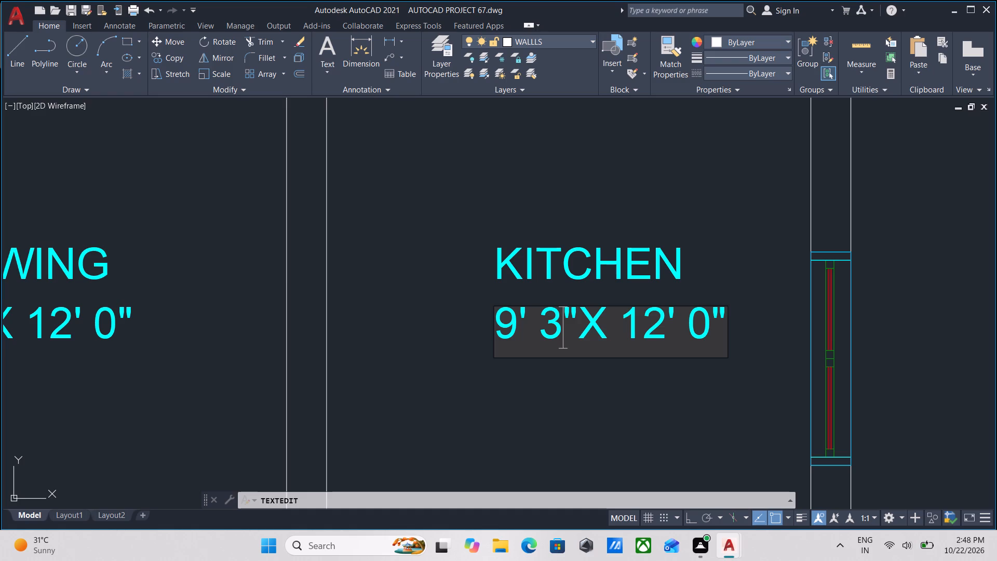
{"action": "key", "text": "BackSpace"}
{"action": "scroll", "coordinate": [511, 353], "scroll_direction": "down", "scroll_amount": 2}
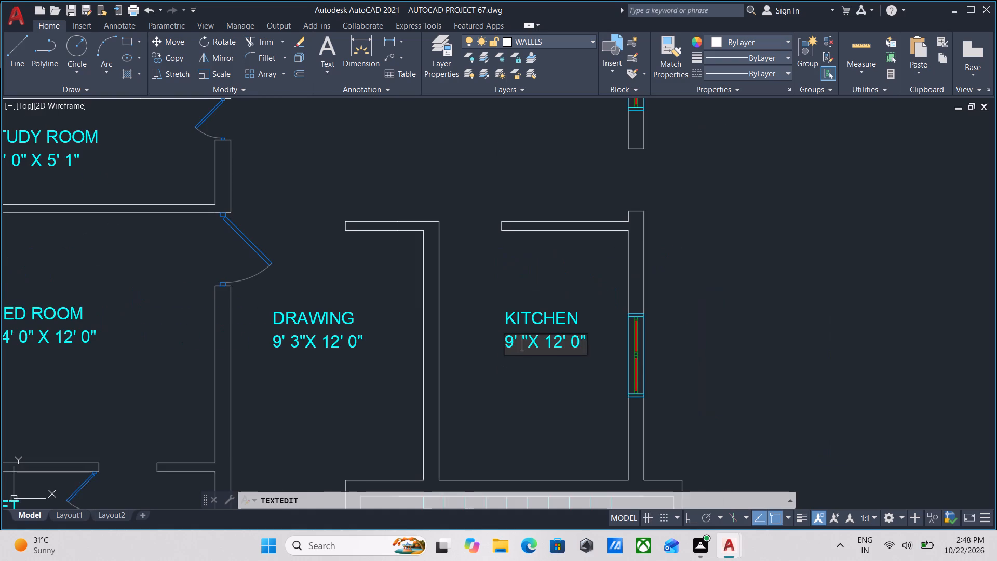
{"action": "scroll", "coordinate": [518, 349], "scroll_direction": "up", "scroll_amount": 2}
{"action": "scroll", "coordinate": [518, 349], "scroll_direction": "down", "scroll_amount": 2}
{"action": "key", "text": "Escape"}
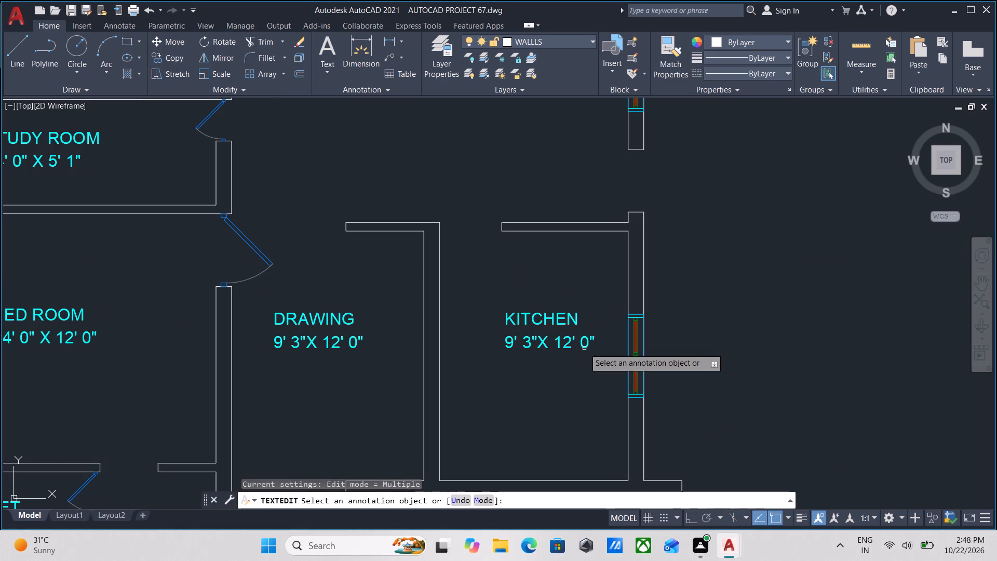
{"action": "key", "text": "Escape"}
Measure the kitchen's width and length again.
{"action": "type", "text": "MEA"}
{"action": "key", "text": "Return"}
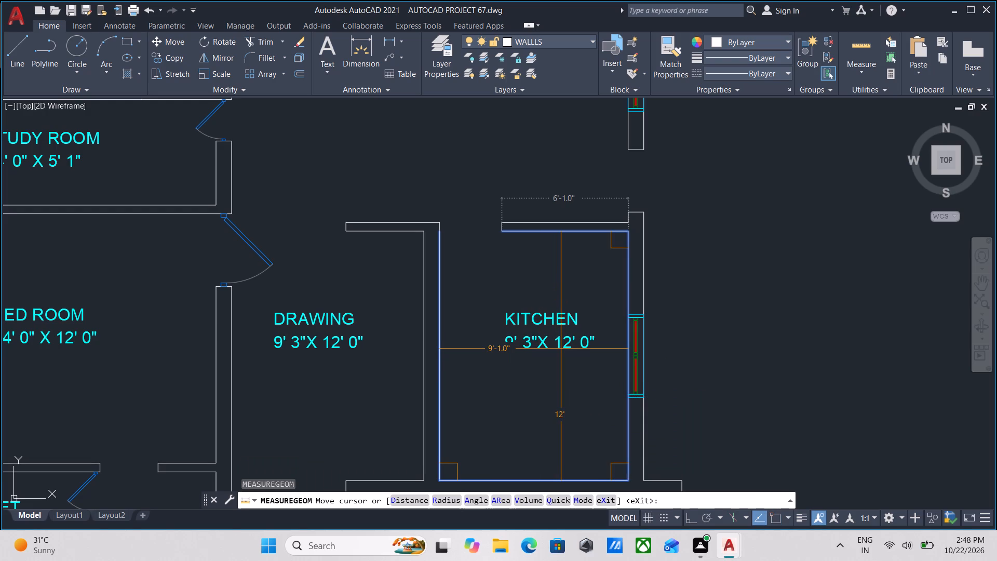
{"action": "key", "text": "Escape"}
Correct the kitchen's dimension text to 9' 1"X 12' 0".
{"action": "scroll", "coordinate": [516, 342], "scroll_direction": "up", "scroll_amount": 2}
{"action": "triple_click", "coordinate": [540, 338]}
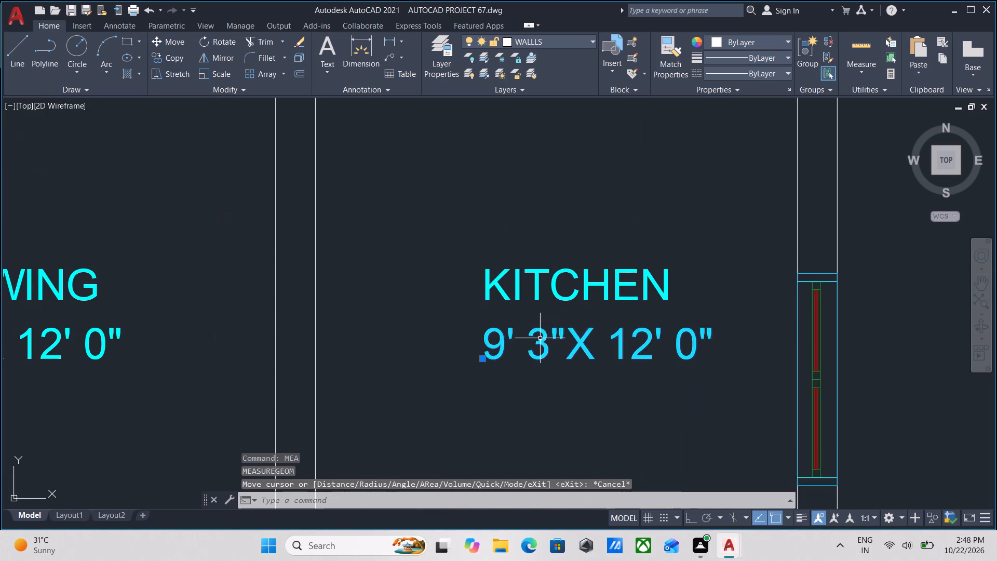
{"action": "key", "text": "BackSpace"}
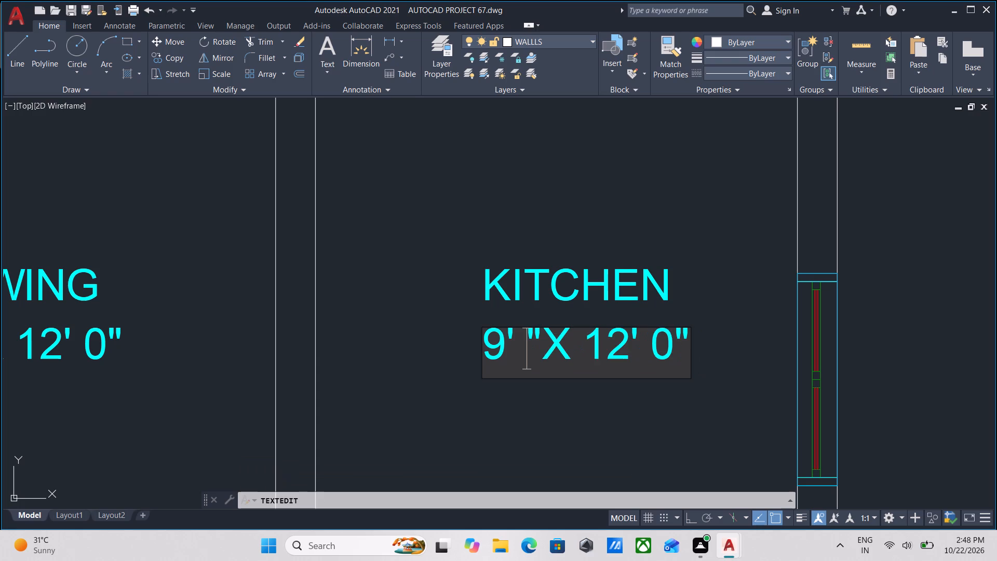
{"action": "key", "text": "1"}
{"action": "key", "text": "Return"}
{"action": "key", "text": "Return"}
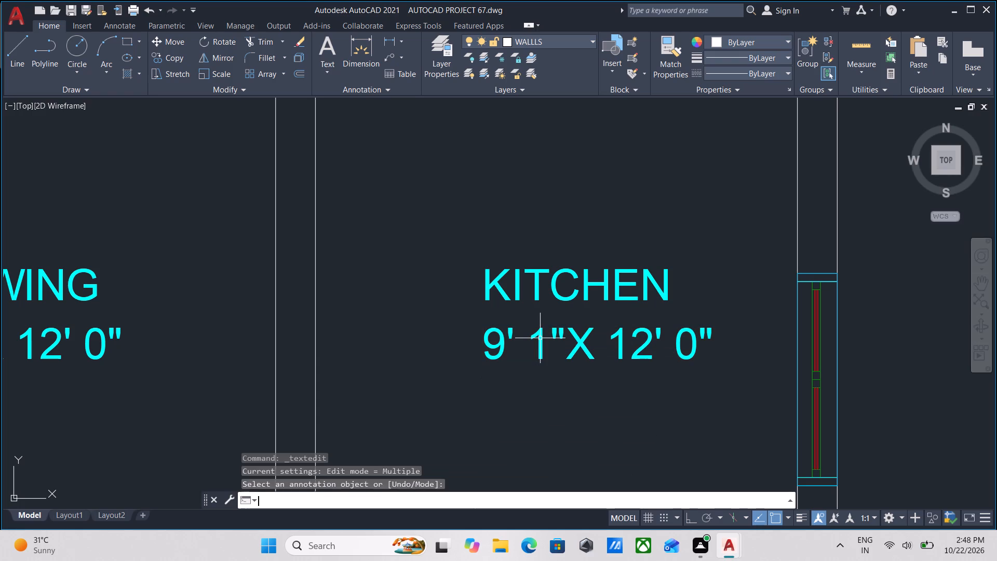
{"action": "key", "text": "Escape"}
Measure the staircase area beneath the kitchen, including its landing and flights.
{"action": "scroll", "coordinate": [556, 324], "scroll_direction": "down", "scroll_amount": 5}
{"action": "middle_click_drag", "start_coordinate": [553, 358], "coordinate": [575, 326]}
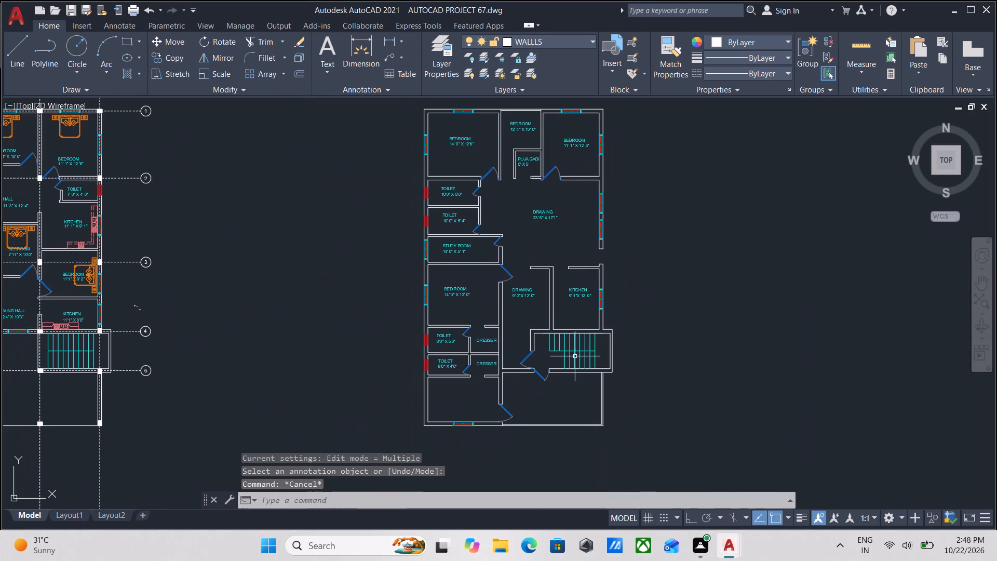
{"action": "scroll", "coordinate": [567, 372], "scroll_direction": "up", "scroll_amount": 3}
{"action": "middle_click_drag", "start_coordinate": [489, 362], "coordinate": [584, 326]}
{"action": "scroll", "coordinate": [590, 324], "scroll_direction": "down", "scroll_amount": 2}
{"action": "middle_click_drag", "start_coordinate": [590, 329], "coordinate": [592, 388]}
{"action": "scroll", "coordinate": [674, 362], "scroll_direction": "up", "scroll_amount": 1}
{"action": "type", "text": "MEA"}
{"action": "key", "text": "Return"}
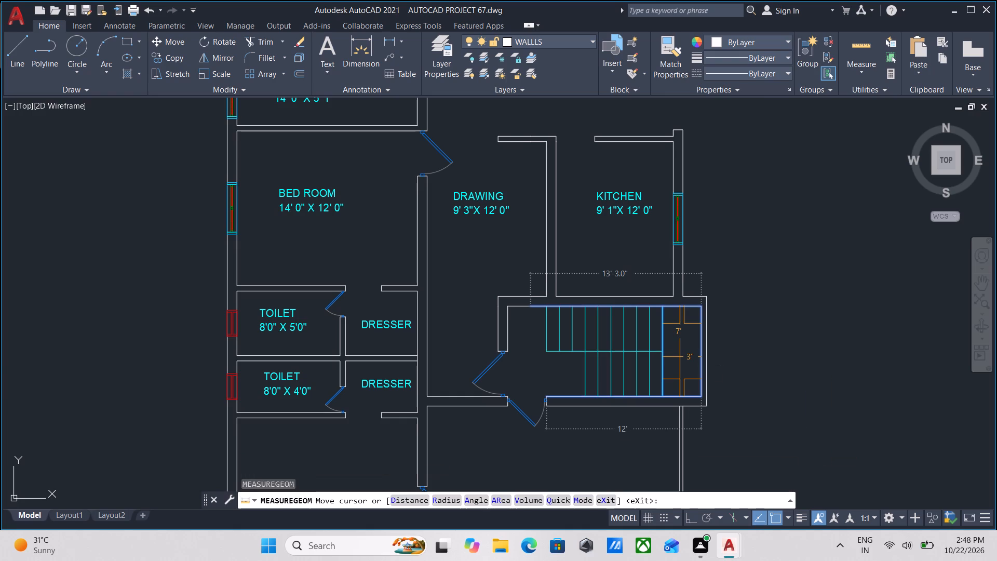
{"action": "scroll", "coordinate": [680, 357], "scroll_direction": "up", "scroll_amount": 2}
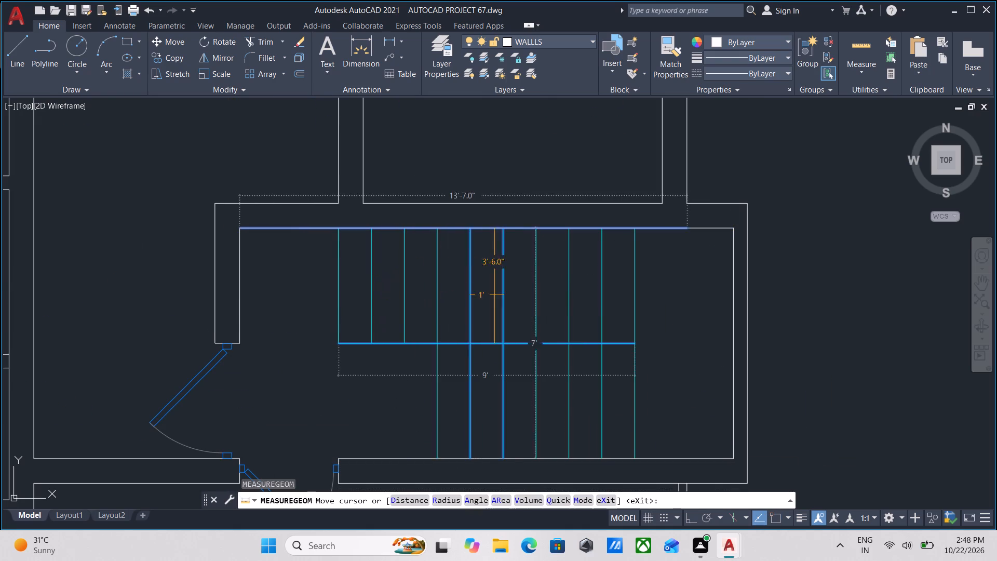
{"action": "scroll", "coordinate": [509, 295], "scroll_direction": "down", "scroll_amount": 1}
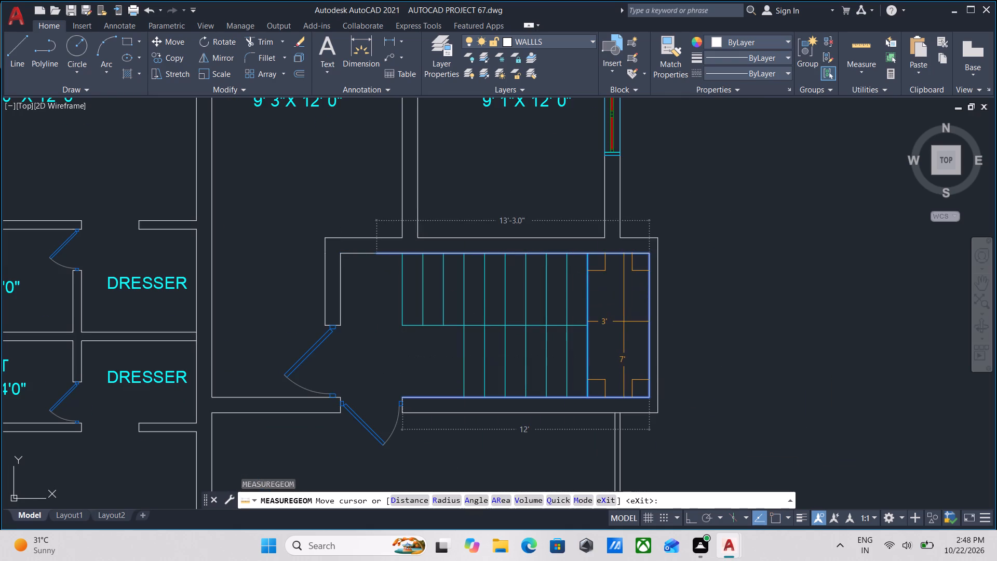
{"action": "key", "text": "Escape"}
Measure the width and length of the unlabelled space directly below the staircase.
{"action": "scroll", "coordinate": [588, 337], "scroll_direction": "down", "scroll_amount": 2}
{"action": "middle_click_drag", "start_coordinate": [574, 343], "coordinate": [590, 286]}
{"action": "middle_click_drag", "start_coordinate": [520, 376], "coordinate": [583, 356]}
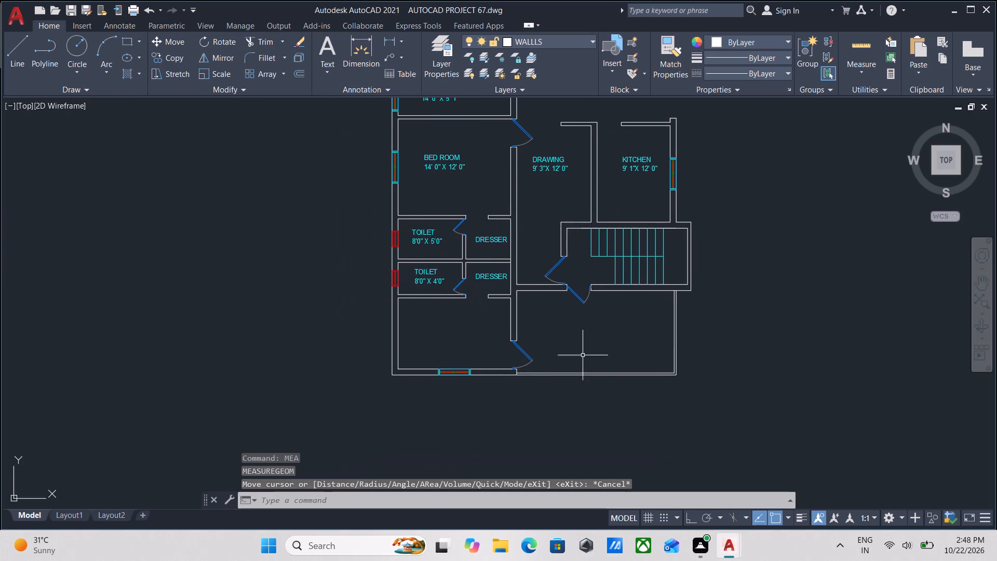
{"action": "middle_click_drag", "start_coordinate": [577, 326], "coordinate": [614, 409]}
{"action": "middle_click_drag", "start_coordinate": [654, 268], "coordinate": [637, 311]}
{"action": "scroll", "coordinate": [559, 328], "scroll_direction": "up", "scroll_amount": 1}
{"action": "scroll", "coordinate": [575, 322], "scroll_direction": "down", "scroll_amount": 2}
{"action": "middle_click_drag", "start_coordinate": [575, 322], "coordinate": [574, 287]}
{"action": "scroll", "coordinate": [582, 383], "scroll_direction": "up", "scroll_amount": 2}
{"action": "middle_click_drag", "start_coordinate": [583, 391], "coordinate": [593, 377]}
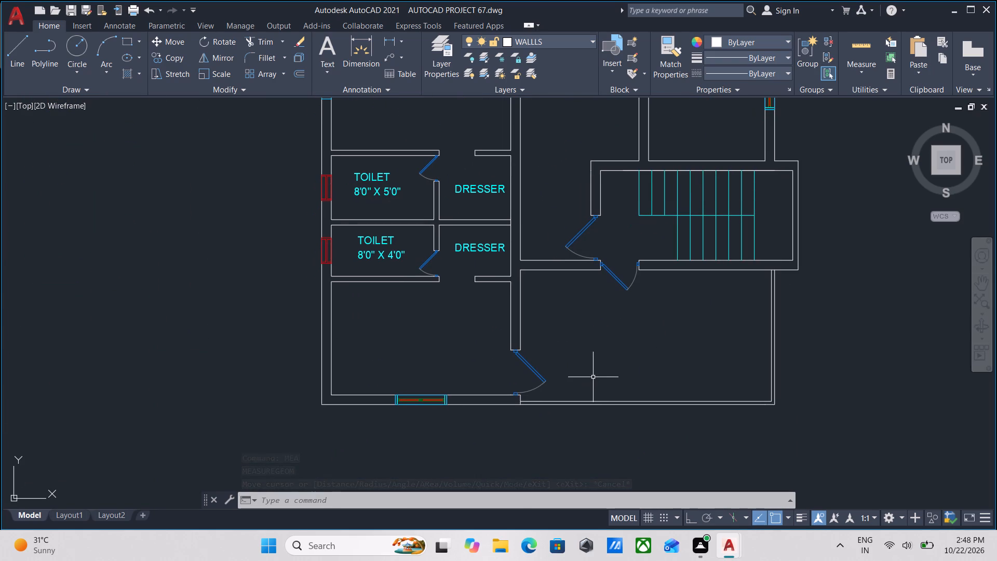
{"action": "type", "text": "MEA"}
{"action": "key", "text": "Return"}
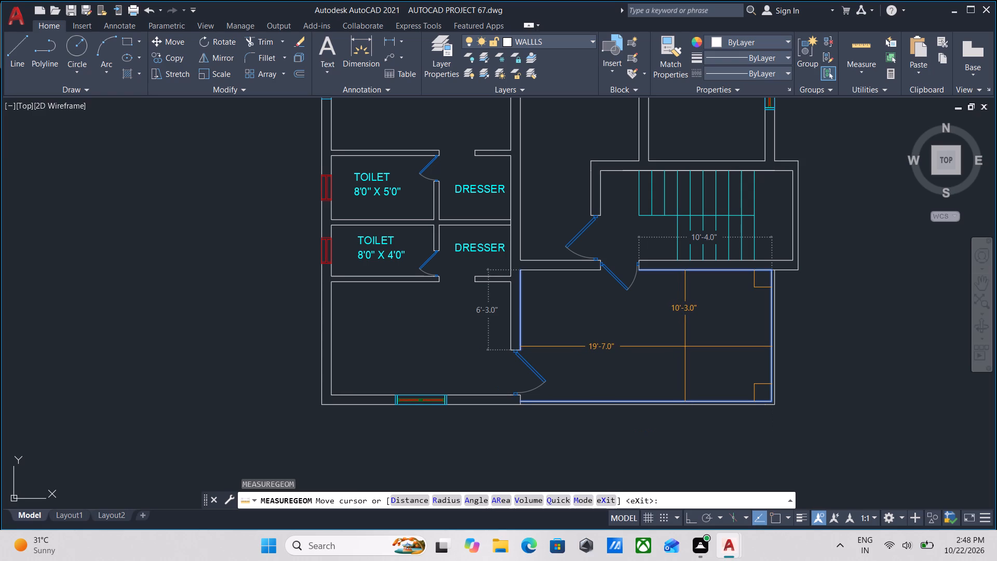
{"action": "key", "text": "Escape"}
Copy the BED ROOM label and its 14' 0" X 12' 0" text into the unlabelled room below the toilets and dressers.
{"action": "middle_click_drag", "start_coordinate": [627, 341], "coordinate": [645, 384]}
{"action": "middle_click_drag", "start_coordinate": [457, 393], "coordinate": [513, 384]}
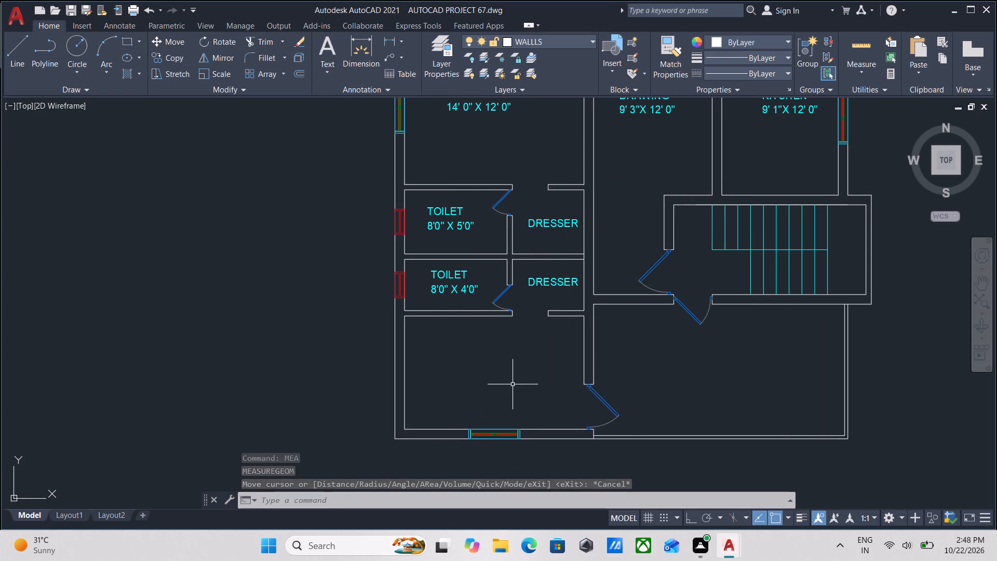
{"action": "middle_click_drag", "start_coordinate": [502, 373], "coordinate": [551, 412]}
{"action": "middle_click_drag", "start_coordinate": [542, 348], "coordinate": [561, 419]}
{"action": "left_click", "coordinate": [550, 237]}
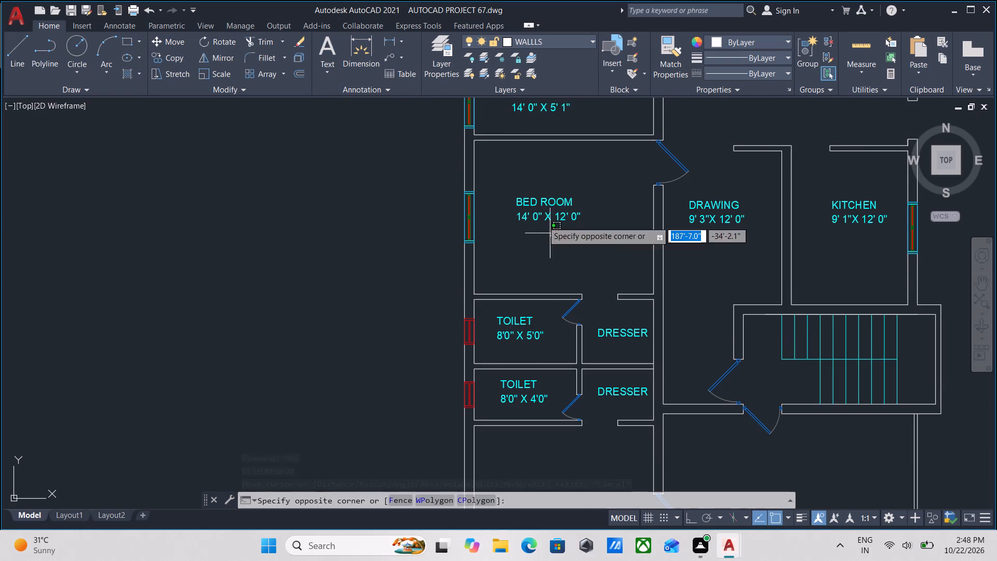
{"action": "left_click", "coordinate": [520, 189]}
{"action": "type", "text": "CO"}
{"action": "key", "text": "Return"}
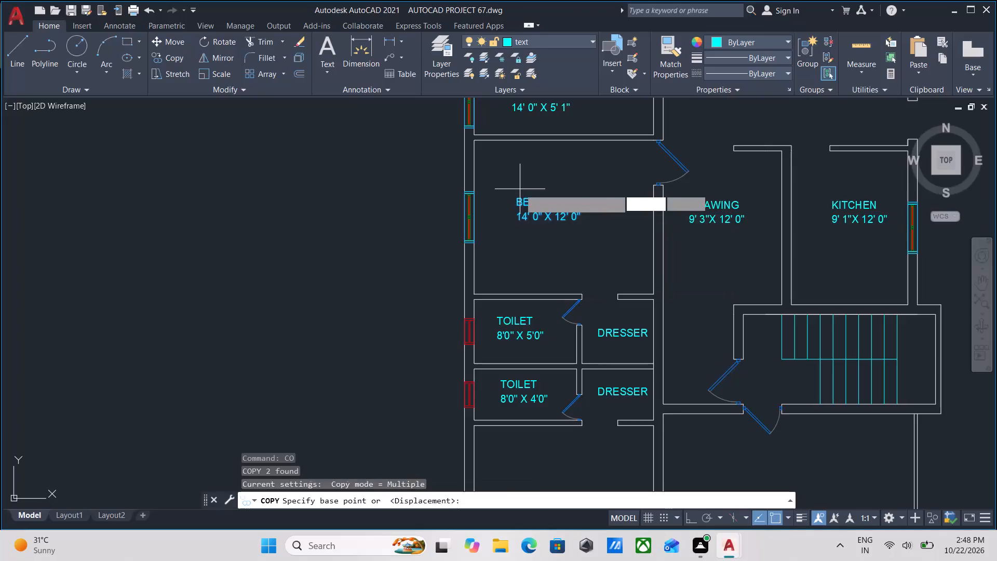
{"action": "left_click", "coordinate": [519, 203]}
{"action": "middle_click_drag", "start_coordinate": [526, 275], "coordinate": [581, 60]}
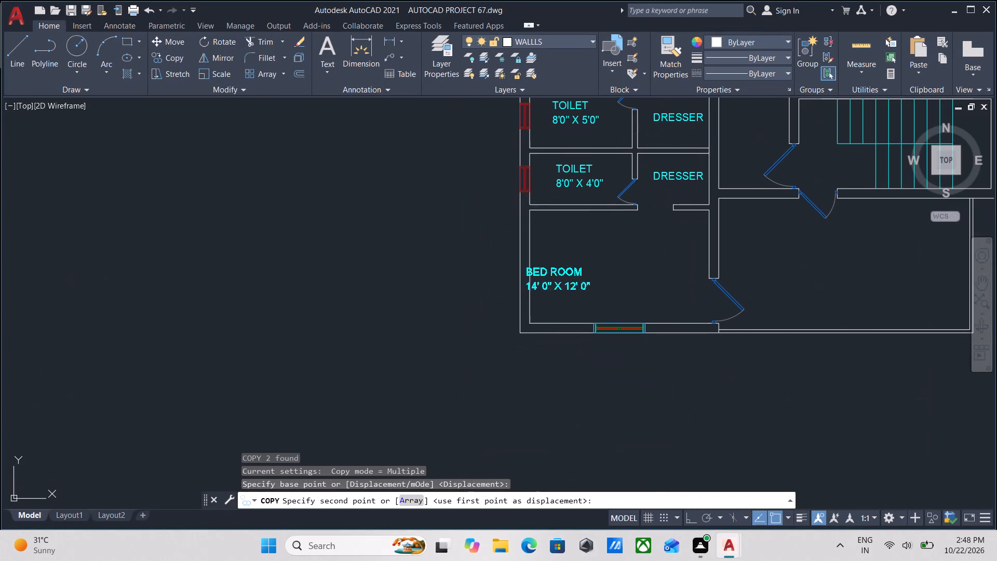
{"action": "left_click", "coordinate": [577, 256]}
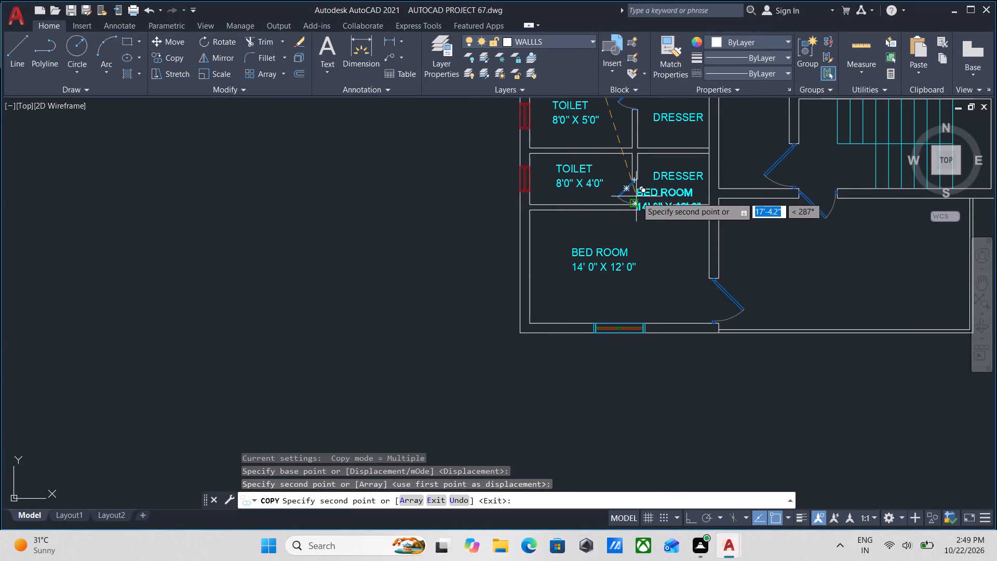
{"action": "scroll", "coordinate": [637, 222], "scroll_direction": "down", "scroll_amount": 2}
{"action": "key", "text": "Escape"}
Measure the width and length of the bedroom below the toilets and dressers.
{"action": "scroll", "coordinate": [632, 236], "scroll_direction": "up", "scroll_amount": 1}
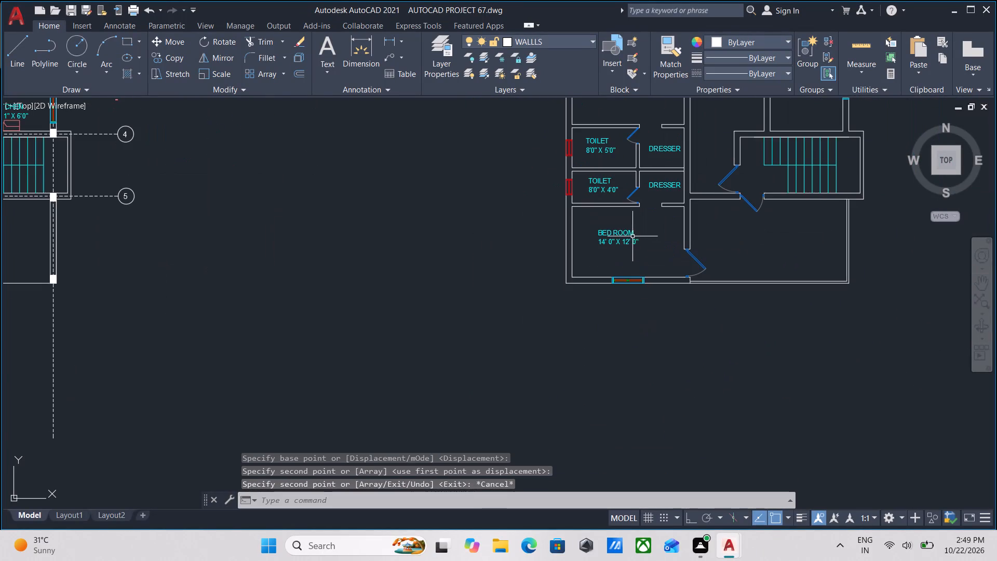
{"action": "middle_click_drag", "start_coordinate": [636, 230], "coordinate": [666, 289]}
{"action": "scroll", "coordinate": [672, 288], "scroll_direction": "down", "scroll_amount": 2}
{"action": "middle_click_drag", "start_coordinate": [672, 288], "coordinate": [685, 279]}
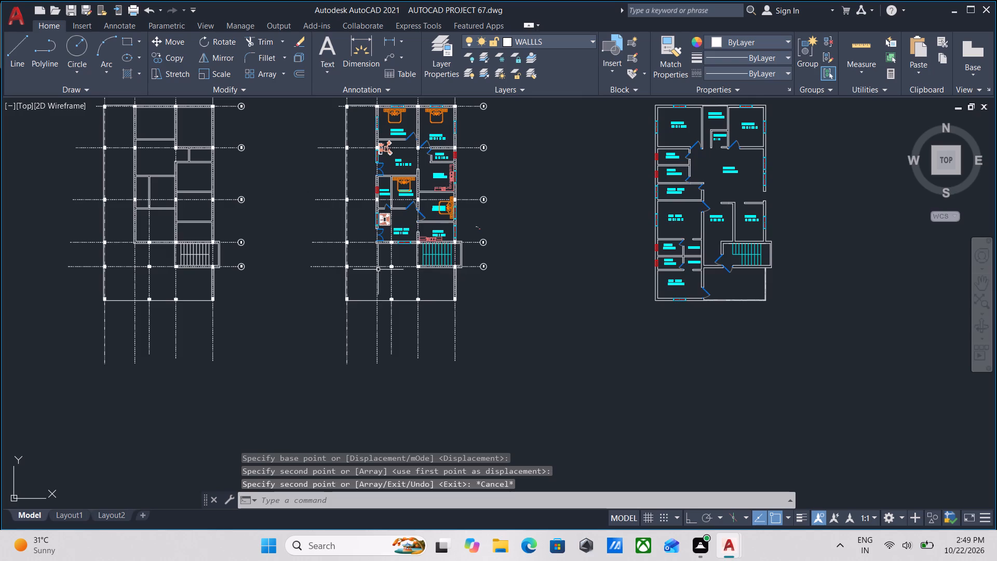
{"action": "scroll", "coordinate": [521, 293], "scroll_direction": "up", "scroll_amount": 1}
{"action": "middle_click_drag", "start_coordinate": [758, 260], "coordinate": [687, 267]}
{"action": "scroll", "coordinate": [716, 283], "scroll_direction": "up", "scroll_amount": 3}
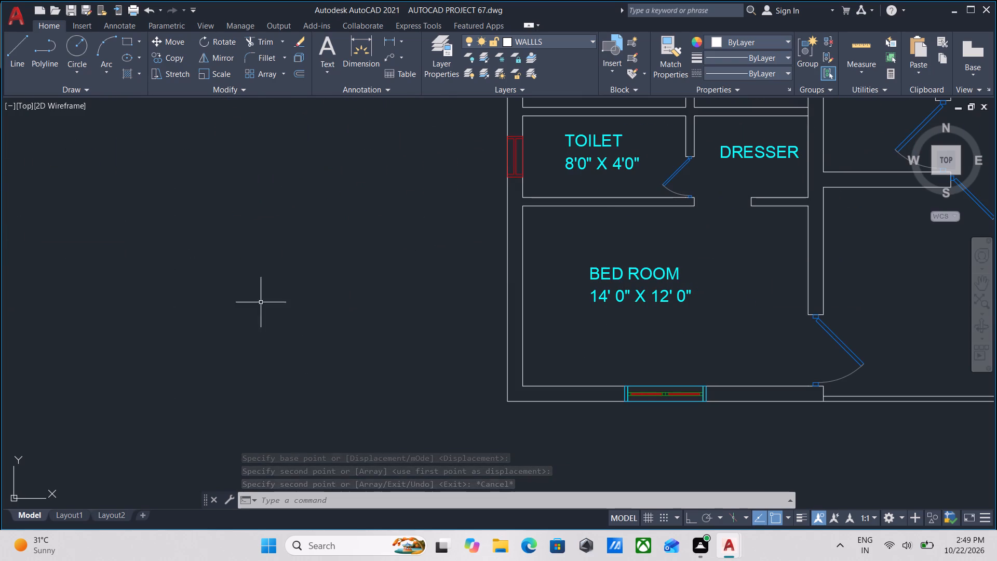
{"action": "scroll", "coordinate": [562, 283], "scroll_direction": "up", "scroll_amount": 1}
{"action": "middle_click_drag", "start_coordinate": [618, 250], "coordinate": [547, 286]}
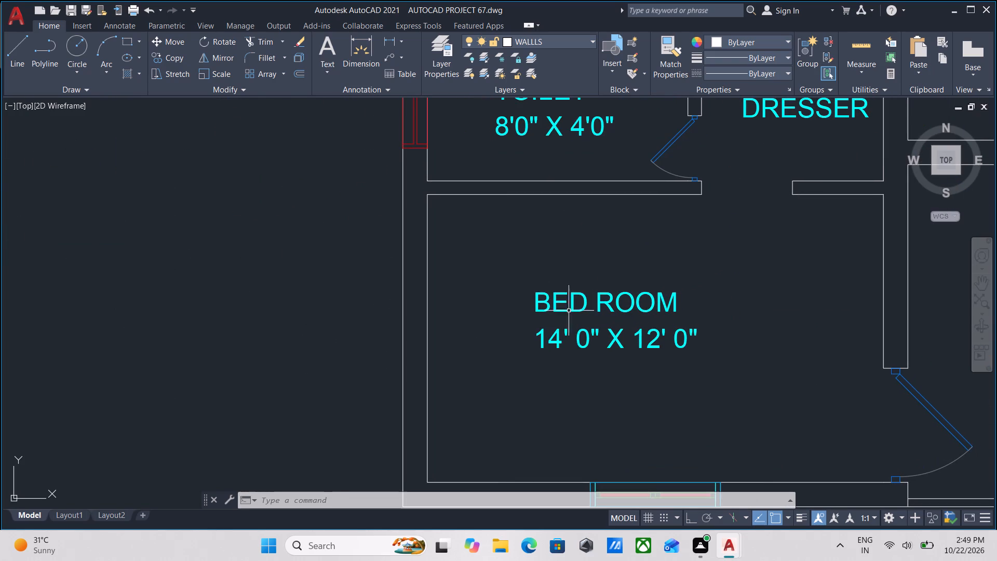
{"action": "scroll", "coordinate": [575, 305], "scroll_direction": "down", "scroll_amount": 2}
{"action": "type", "text": "MEA"}
{"action": "key", "text": "Return"}
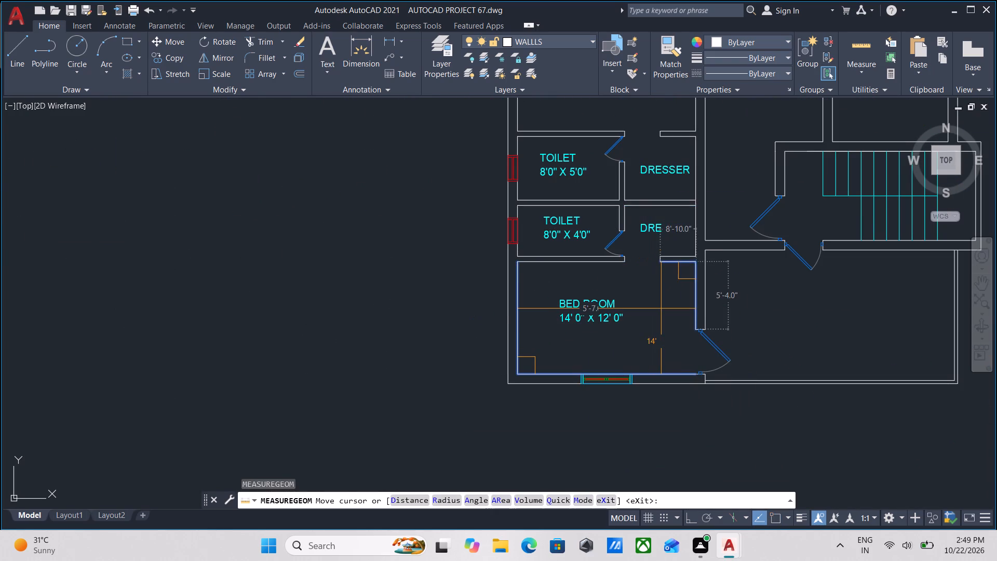
{"action": "scroll", "coordinate": [661, 309], "scroll_direction": "up", "scroll_amount": 1}
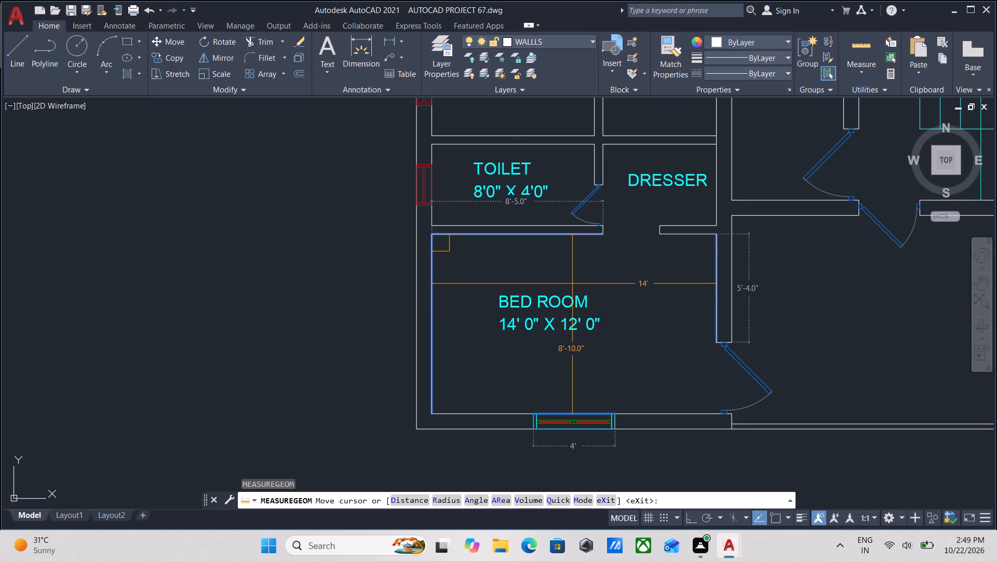
{"action": "key", "text": "Escape"}
Correct the dimension text of the bedroom below the toilets to 14' 0" X 8' 10".
{"action": "scroll", "coordinate": [568, 330], "scroll_direction": "up", "scroll_amount": 1}
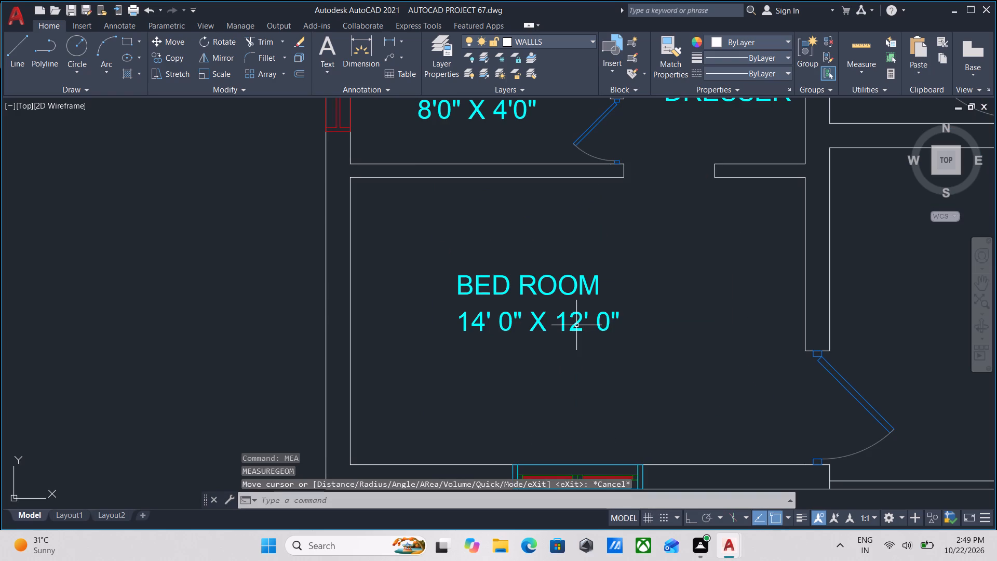
{"action": "triple_click", "coordinate": [576, 325]}
{"action": "left_click", "coordinate": [577, 325]}
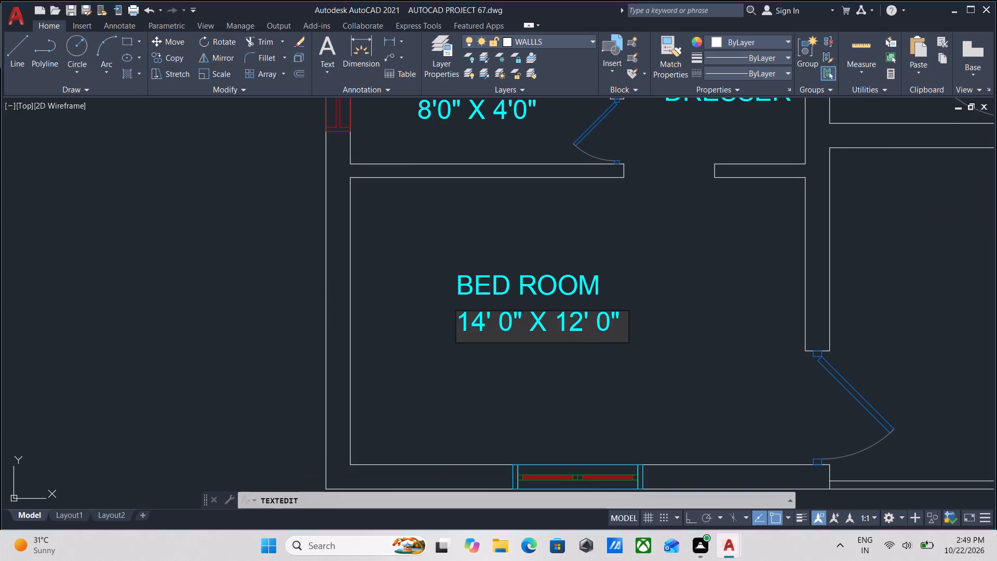
{"action": "key", "text": "BackSpace"}
{"action": "key", "text": "BackSpace"}
{"action": "key", "text": "8"}
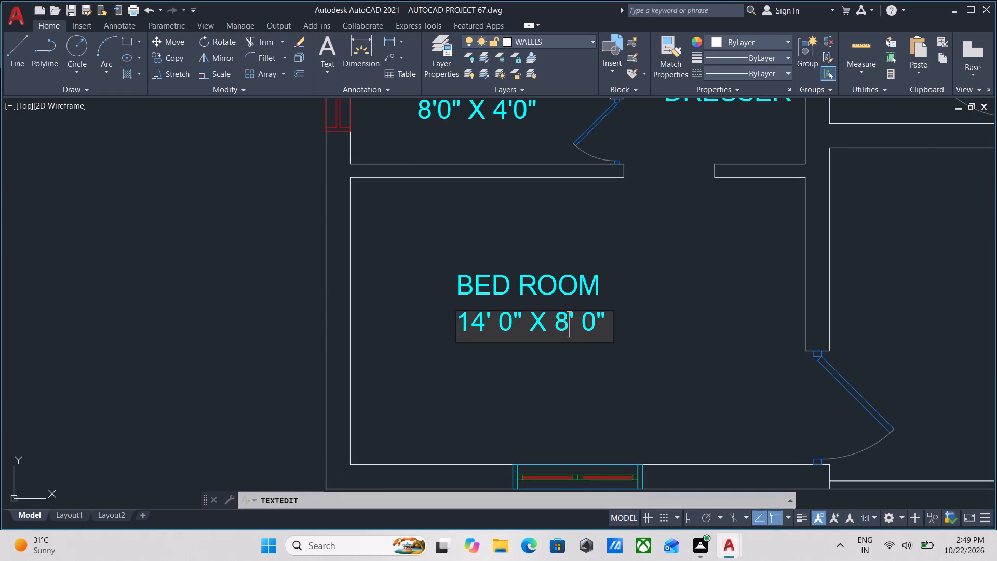
{"action": "left_click", "coordinate": [582, 321]}
{"action": "key", "text": "1"}
{"action": "key", "text": "Return"}
{"action": "key", "text": "Return"}
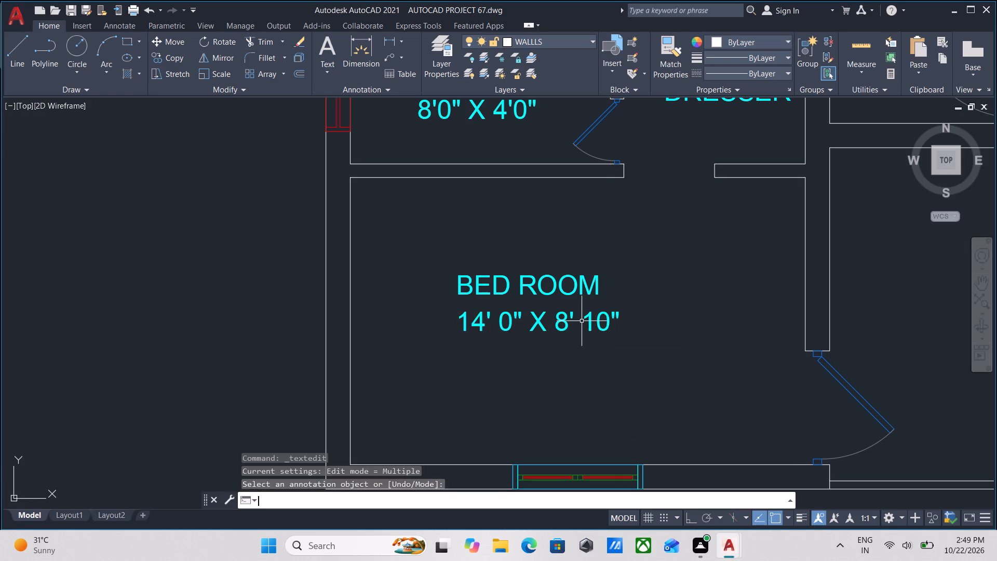
Copy the lowest BED ROOM label and its dimension text straight across into the unlabelled space below the staircase.
{"action": "scroll", "coordinate": [582, 321], "scroll_direction": "down", "scroll_amount": 1}
{"action": "middle_click_drag", "start_coordinate": [587, 328], "coordinate": [590, 376]}
{"action": "scroll", "coordinate": [590, 383], "scroll_direction": "down", "scroll_amount": 1}
{"action": "middle_click_drag", "start_coordinate": [590, 383], "coordinate": [508, 391]}
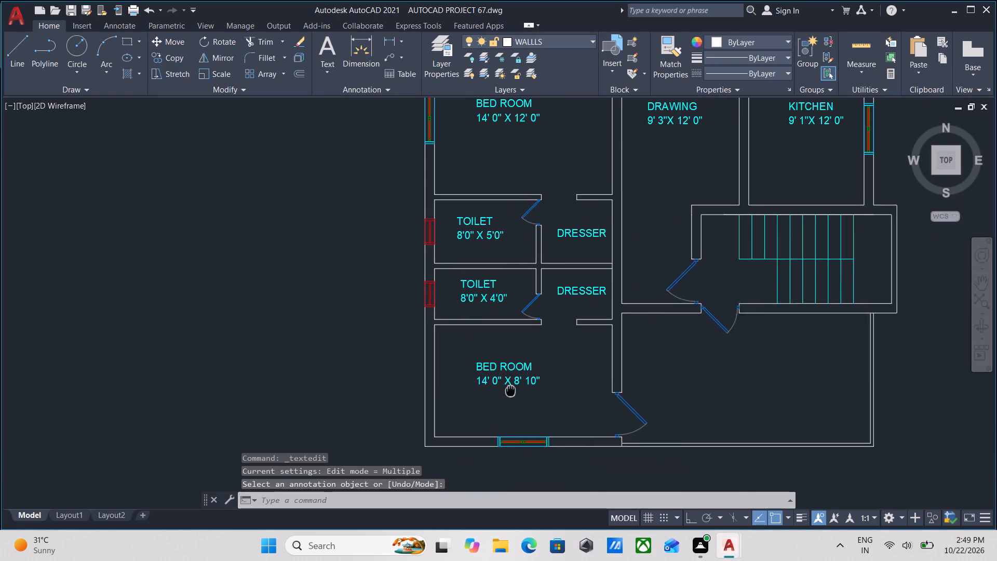
{"action": "middle_click_drag", "start_coordinate": [508, 391], "coordinate": [507, 391]}
{"action": "scroll", "coordinate": [507, 391], "scroll_direction": "up", "scroll_amount": 1}
{"action": "left_click", "coordinate": [507, 391]}
{"action": "left_click", "coordinate": [423, 338]}
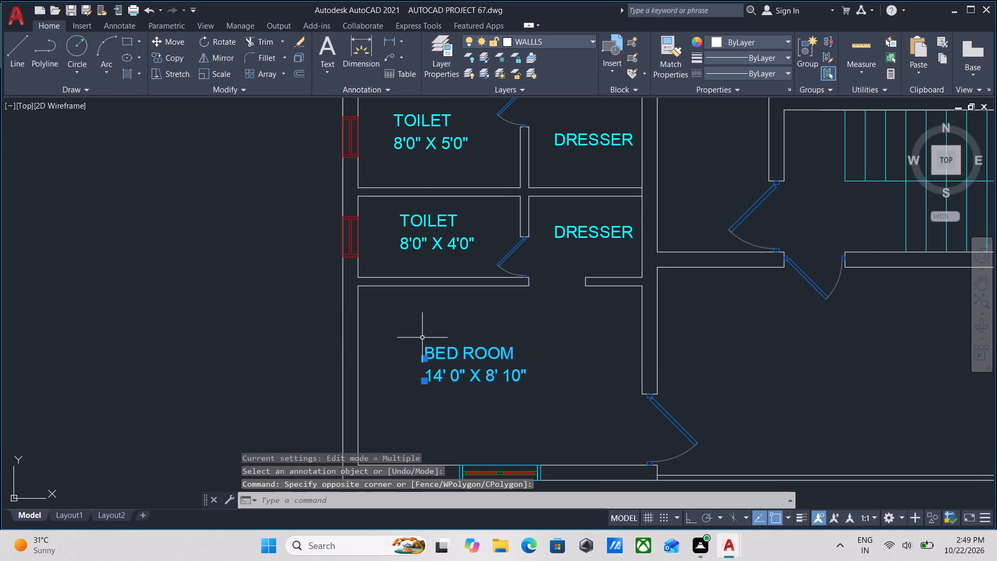
{"action": "type", "text": "CO"}
{"action": "key", "text": "Return"}
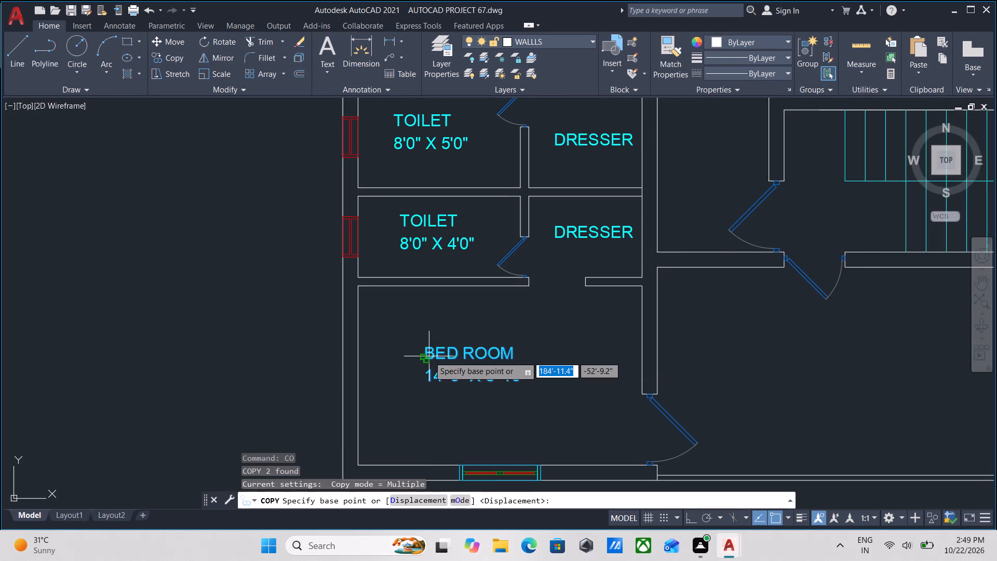
{"action": "left_click", "coordinate": [429, 356]}
{"action": "middle_click_drag", "start_coordinate": [752, 354], "coordinate": [617, 379]}
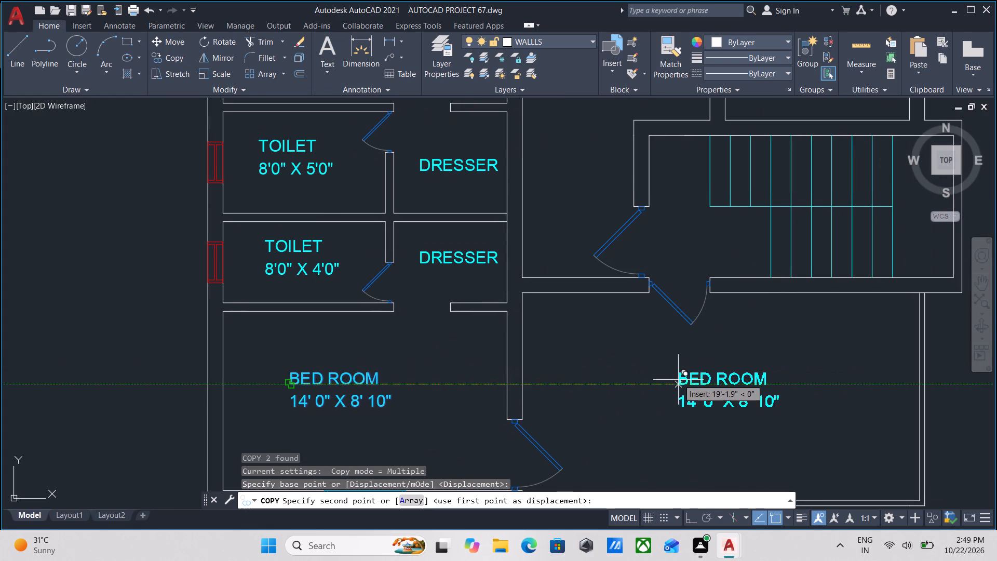
{"action": "left_click", "coordinate": [691, 379]}
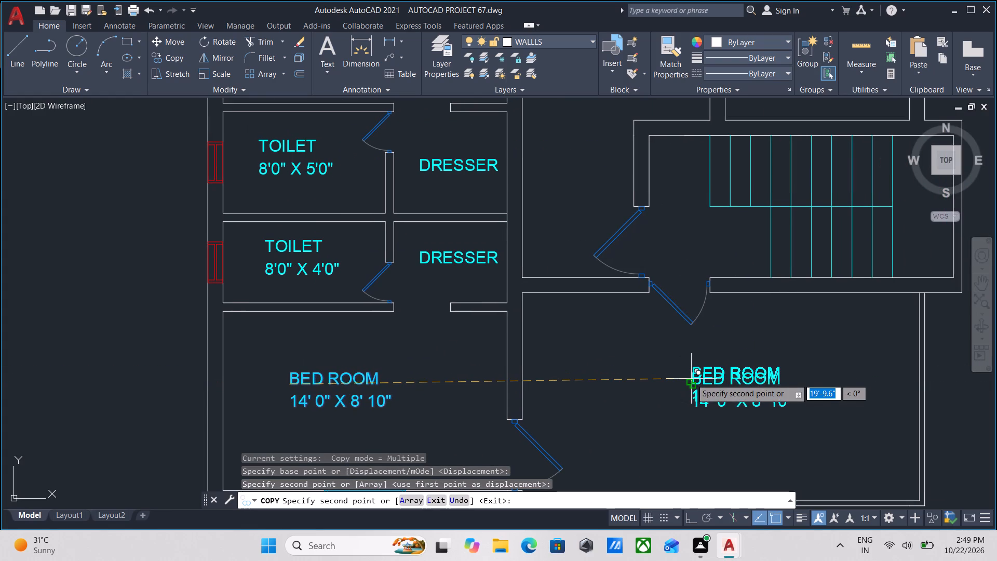
{"action": "key", "text": "Escape"}
Measure the width and length of the space below the staircase again.
{"action": "middle_click_drag", "start_coordinate": [681, 412], "coordinate": [664, 390]}
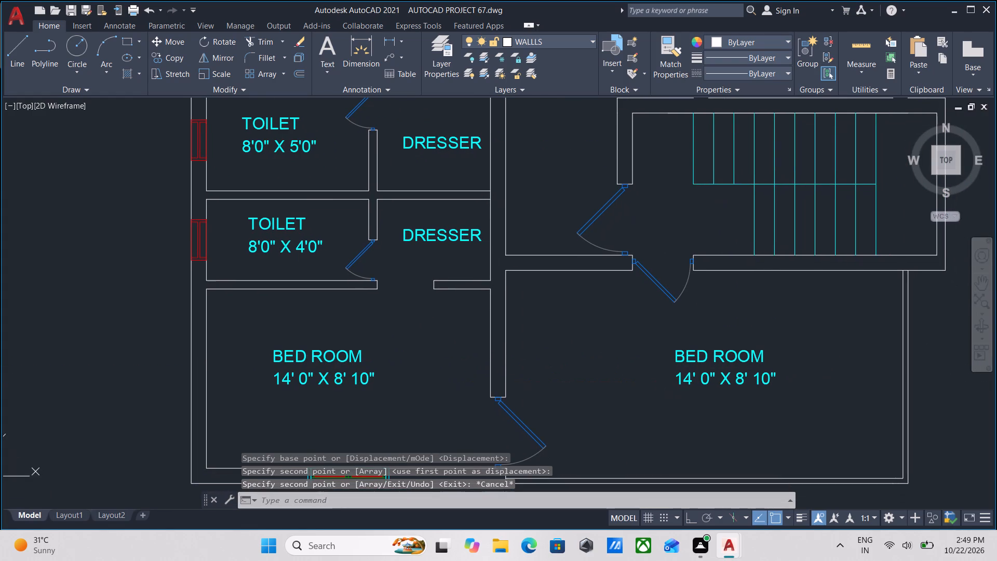
{"action": "type", "text": "MEA"}
{"action": "key", "text": "Return"}
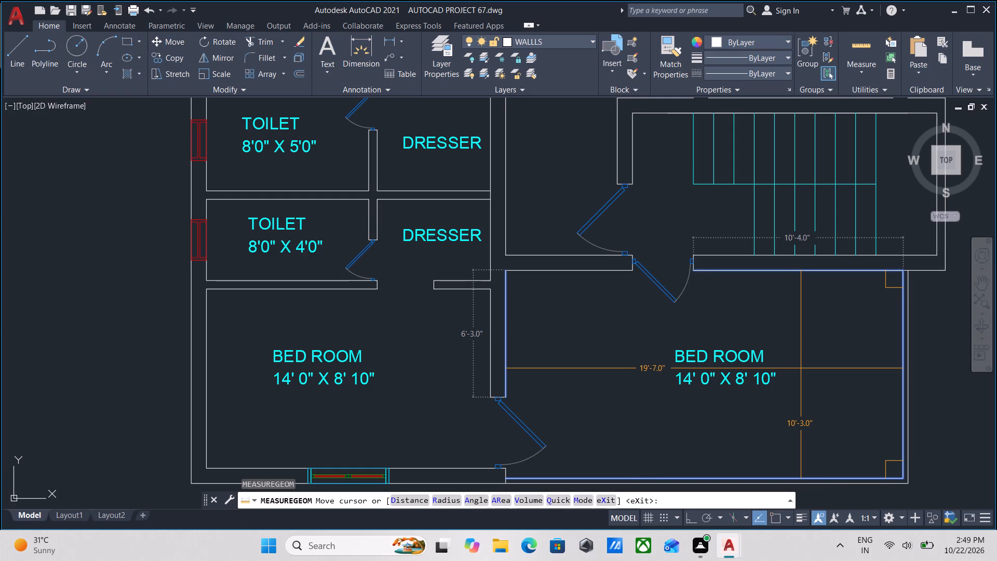
{"action": "key", "text": "Escape"}
Change the first value of the dimension text in the space below the staircase to 19' 7".
{"action": "triple_click", "coordinate": [689, 381]}
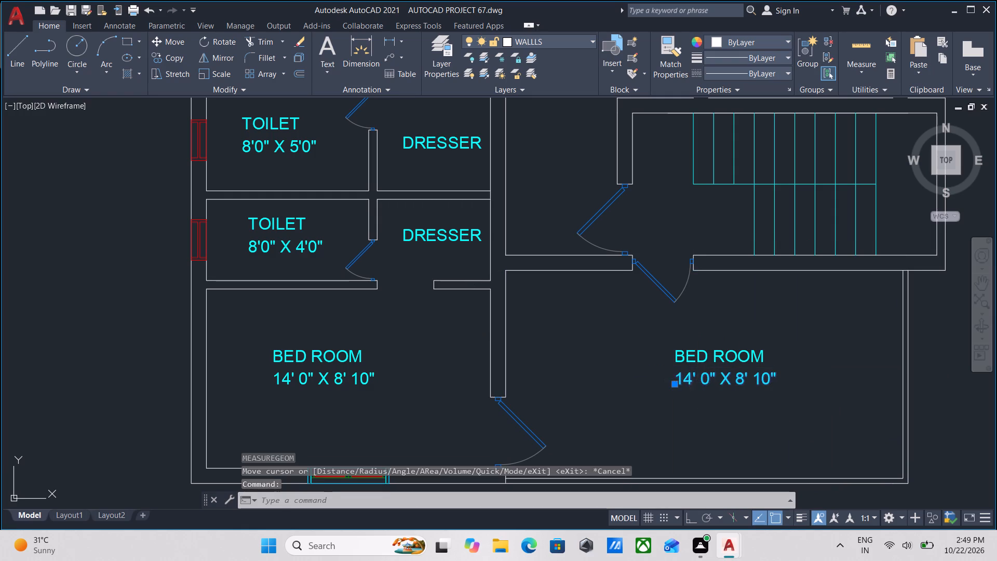
{"action": "key", "text": "BackSpace"}
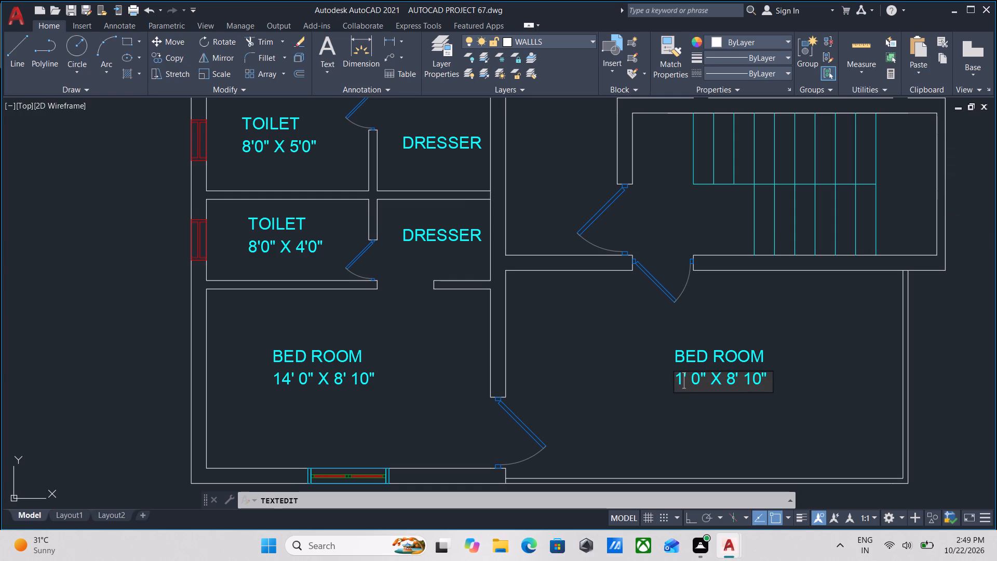
{"action": "key", "text": "9"}
{"action": "left_click", "coordinate": [710, 378]}
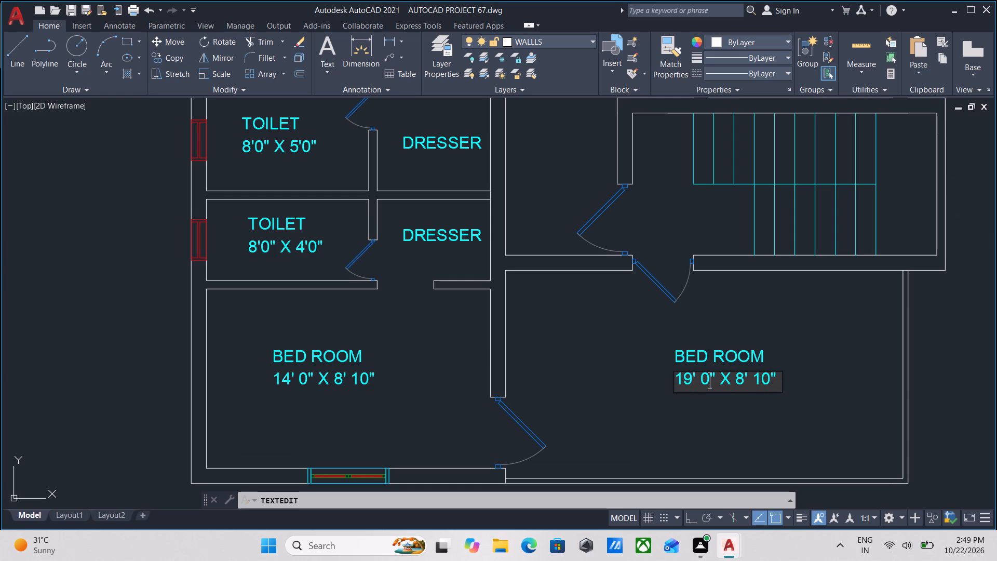
{"action": "key", "text": "BackSpace"}
{"action": "key", "text": "7"}
{"action": "left_click", "coordinate": [746, 377]}
{"action": "key", "text": "Return"}
{"action": "key", "text": "Return"}
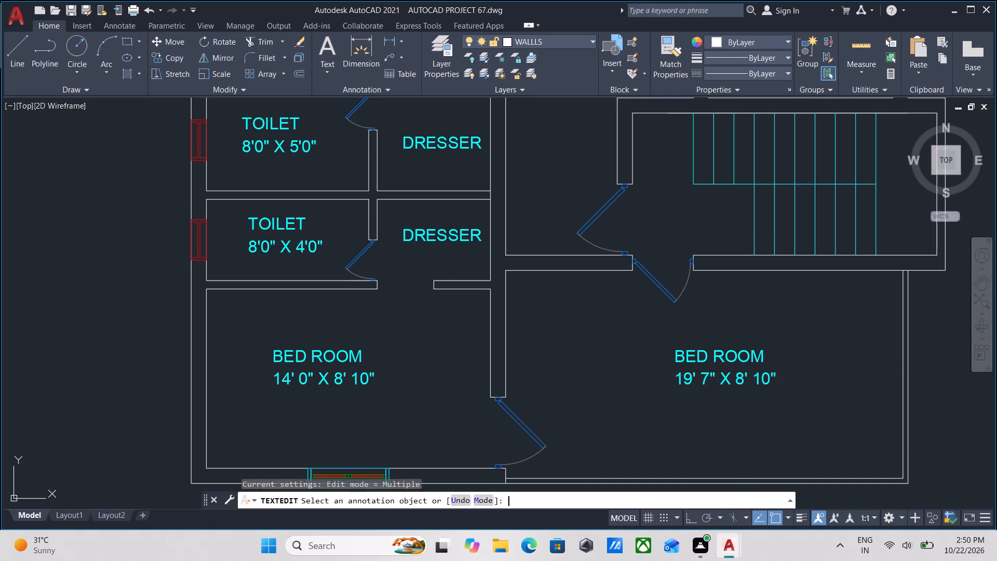
Measure the width and length of the space below the staircase once more.
{"action": "type", "text": "MEA"}
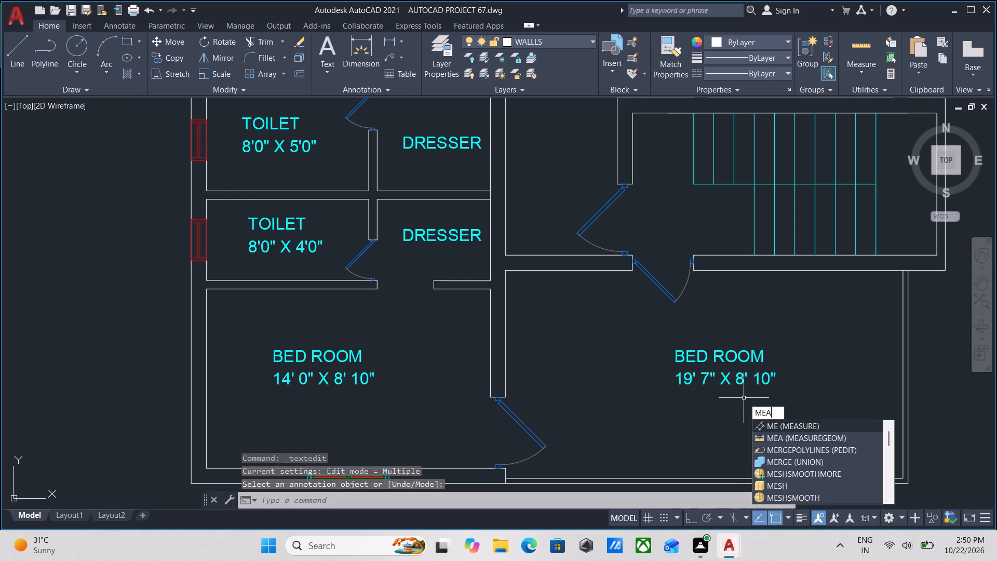
{"action": "key", "text": "Return"}
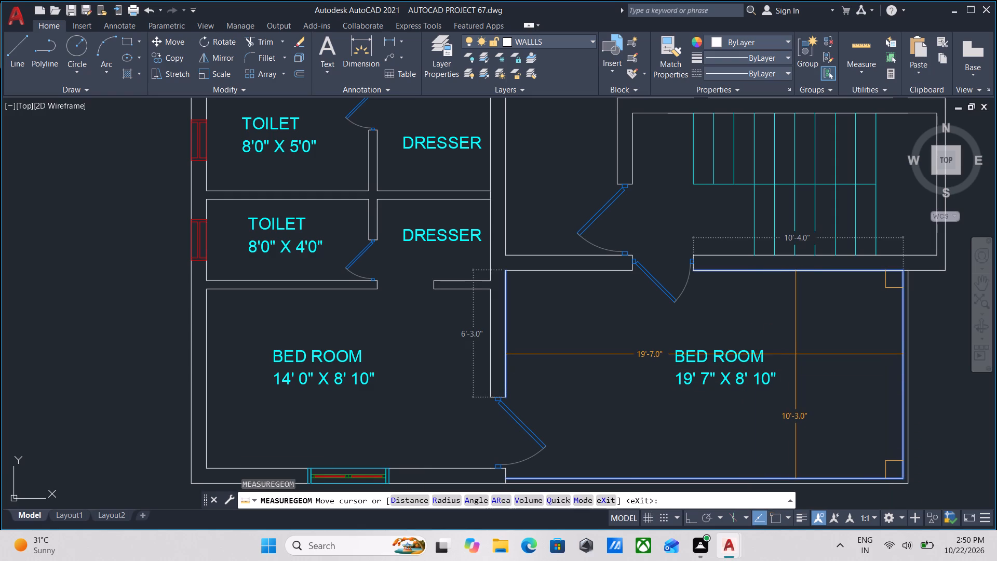
{"action": "key", "text": "Escape"}
Change the second value of that space's dimension text to 10' 3", completing it as 19' 7" X 10' 3".
{"action": "scroll", "coordinate": [748, 371], "scroll_direction": "up", "scroll_amount": 2}
{"action": "double_click", "coordinate": [733, 390]}
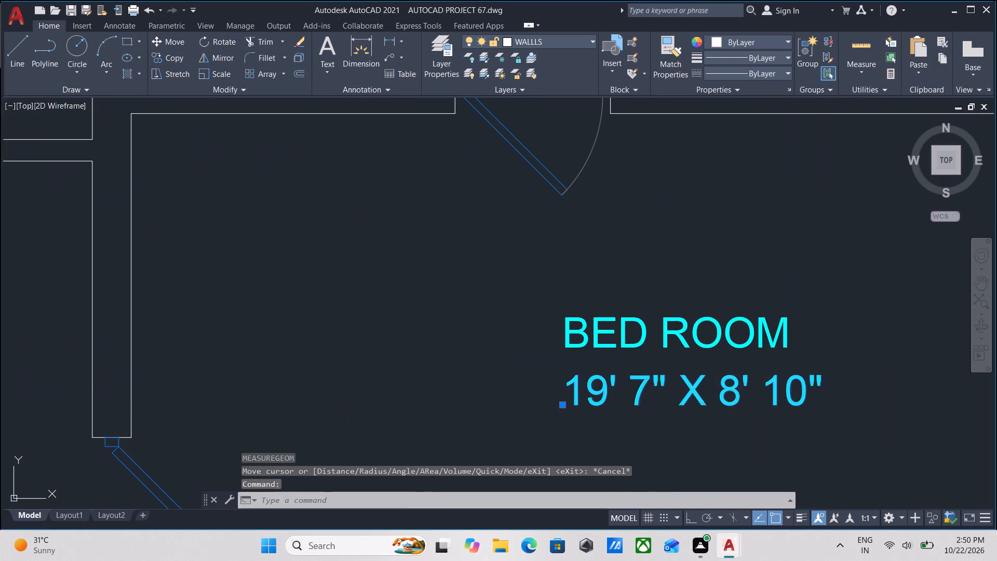
{"action": "left_click", "coordinate": [734, 390]}
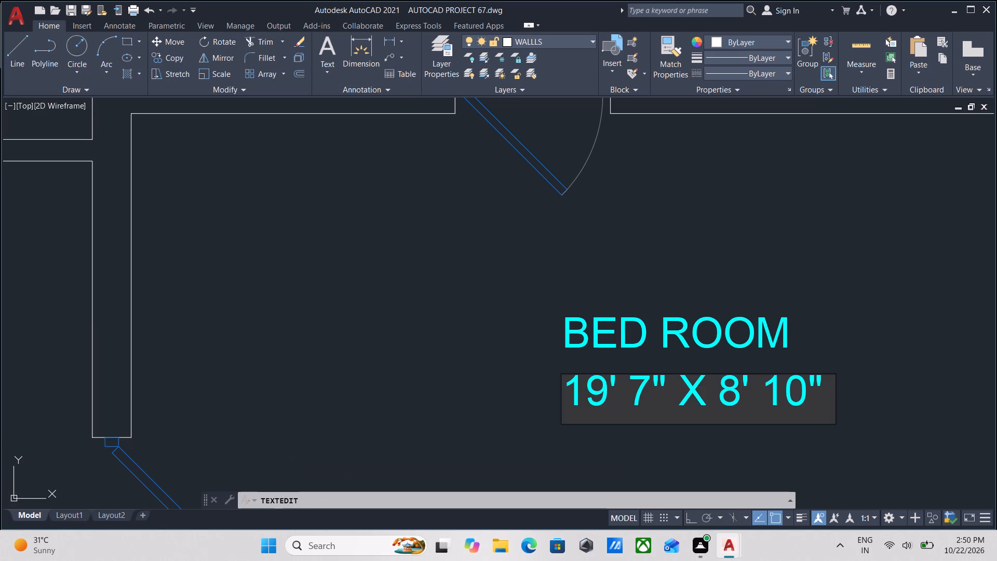
{"action": "left_click", "coordinate": [748, 397]}
{"action": "key", "text": "BackSpace"}
{"action": "key", "text": "BackSpace"}
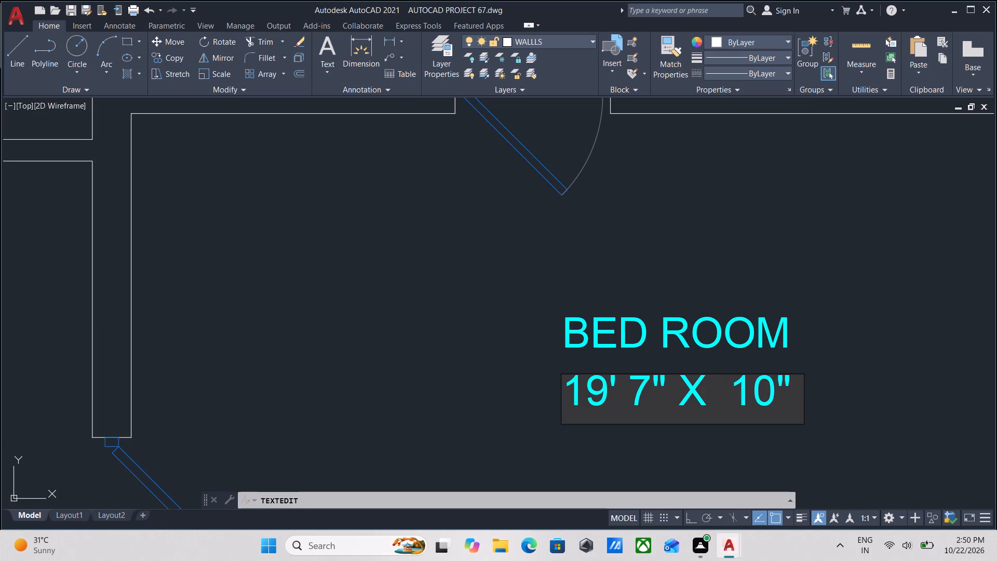
{"action": "left_click", "coordinate": [792, 384]}
{"action": "key", "text": "BackSpace"}
{"action": "key", "text": "apostrophe"}
{"action": "key", "text": "space"}
{"action": "type", "text": "3"}
{"action": "key", "text": "shift+quotedbl"}
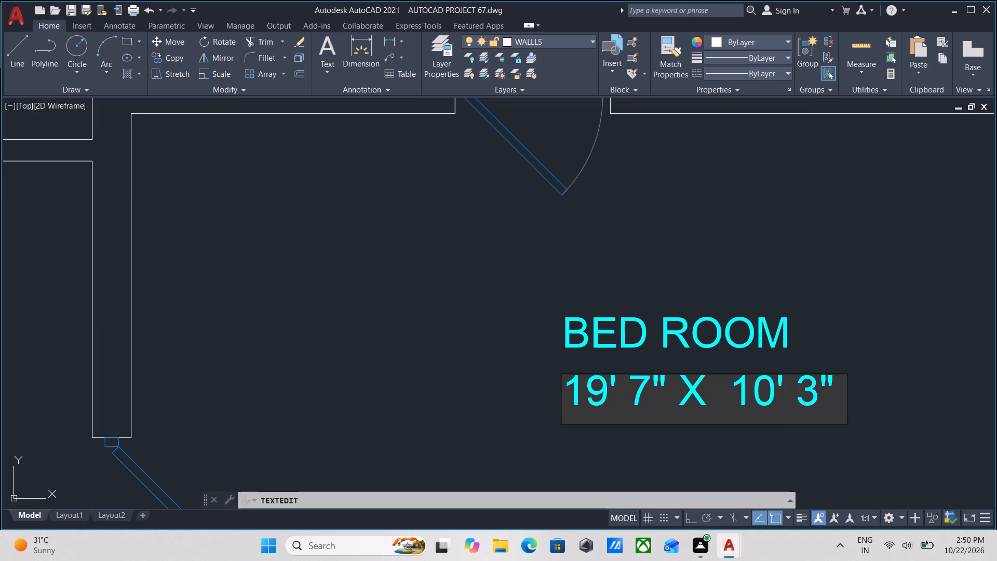
{"action": "key", "text": "Return"}
{"action": "key", "text": "Return"}
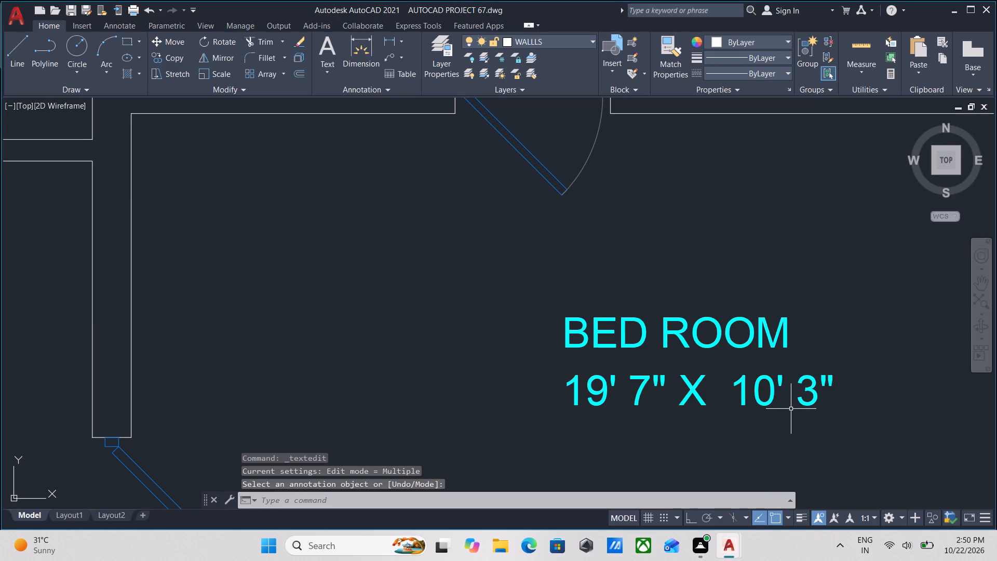
Rename the BED ROOM label above the 19' 7" X 10' 3" text as BALCONY.
{"action": "scroll", "coordinate": [792, 416], "scroll_direction": "down", "scroll_amount": 3}
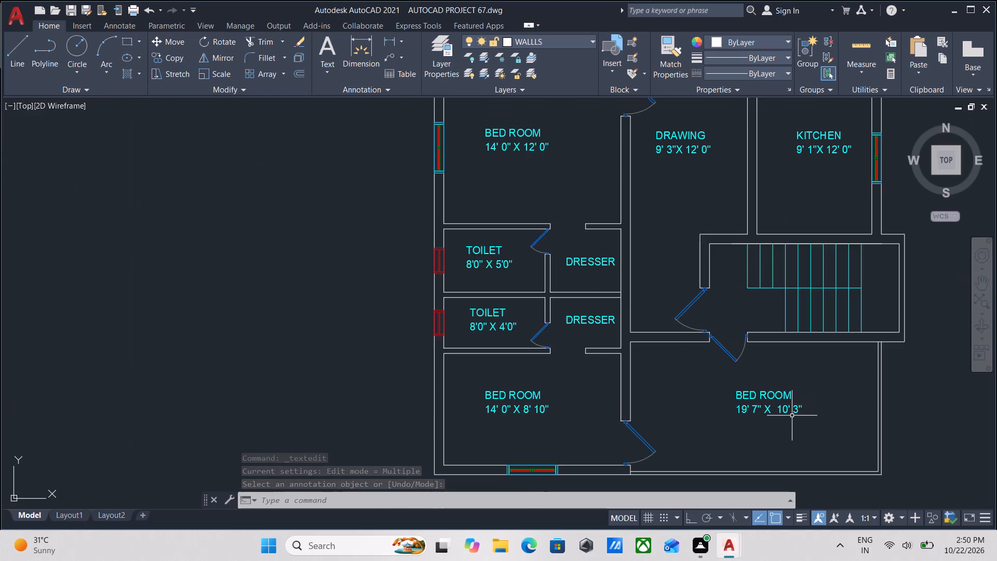
{"action": "scroll", "coordinate": [792, 416], "scroll_direction": "up", "scroll_amount": 2}
{"action": "middle_click_drag", "start_coordinate": [787, 418], "coordinate": [796, 406]}
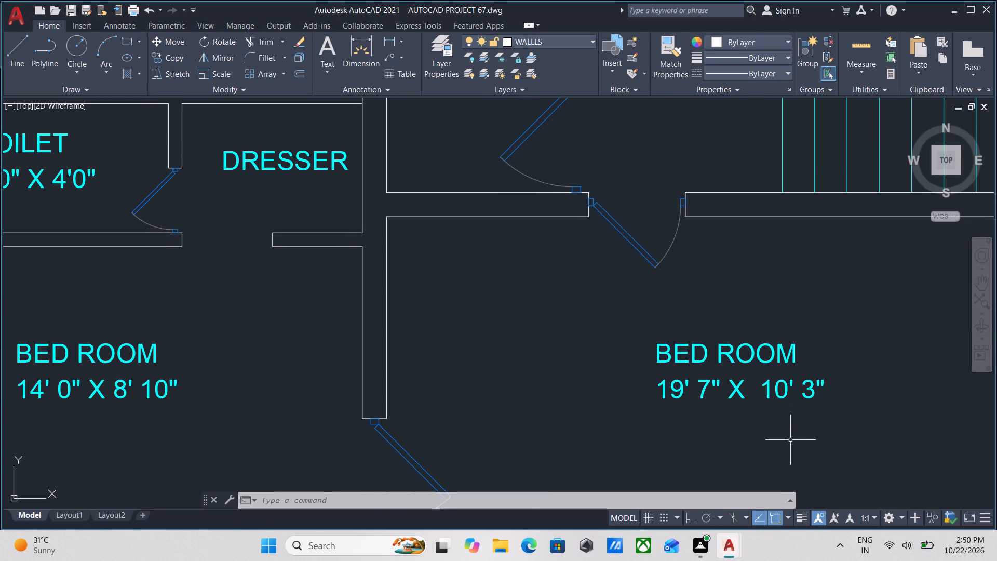
{"action": "scroll", "coordinate": [789, 433], "scroll_direction": "down", "scroll_amount": 1}
{"action": "middle_click_drag", "start_coordinate": [789, 433], "coordinate": [795, 434]}
{"action": "scroll", "coordinate": [795, 434], "scroll_direction": "down", "scroll_amount": 1}
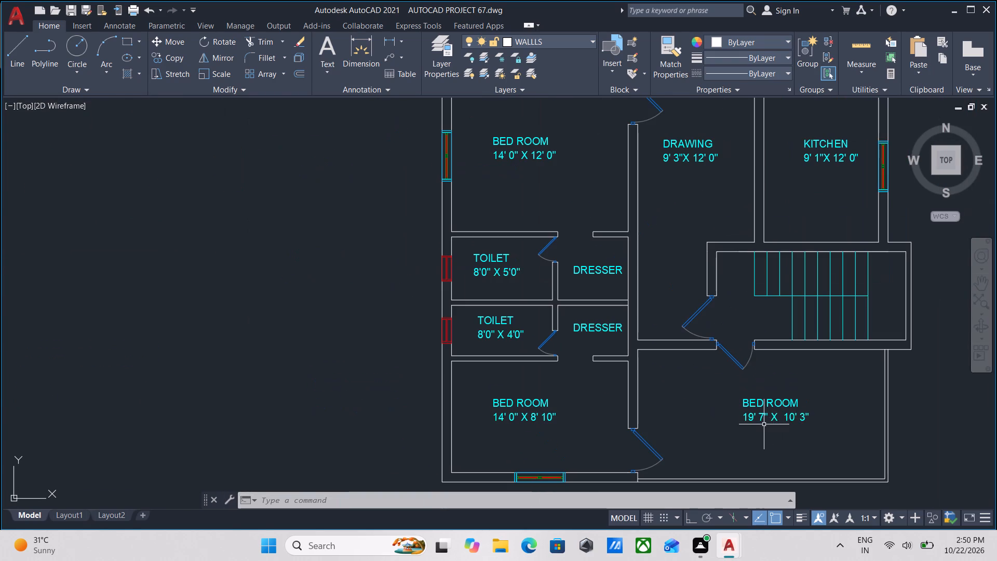
{"action": "scroll", "coordinate": [764, 424], "scroll_direction": "up", "scroll_amount": 2}
{"action": "middle_click", "coordinate": [764, 424]}
{"action": "scroll", "coordinate": [764, 424], "scroll_direction": "down", "scroll_amount": 1}
{"action": "middle_click_drag", "start_coordinate": [764, 427], "coordinate": [761, 408]}
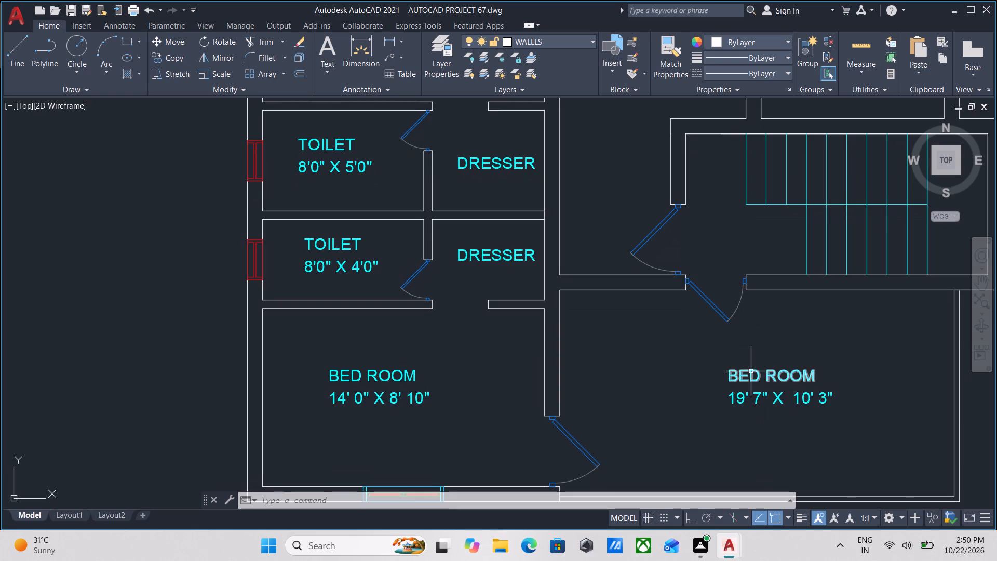
{"action": "double_click", "coordinate": [751, 371]}
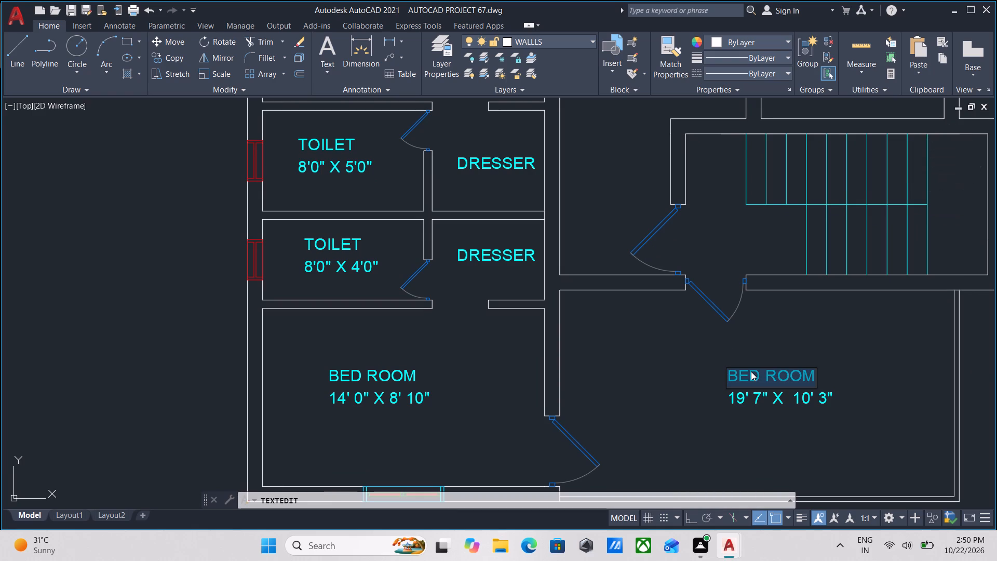
{"action": "type", "text": "BA"}
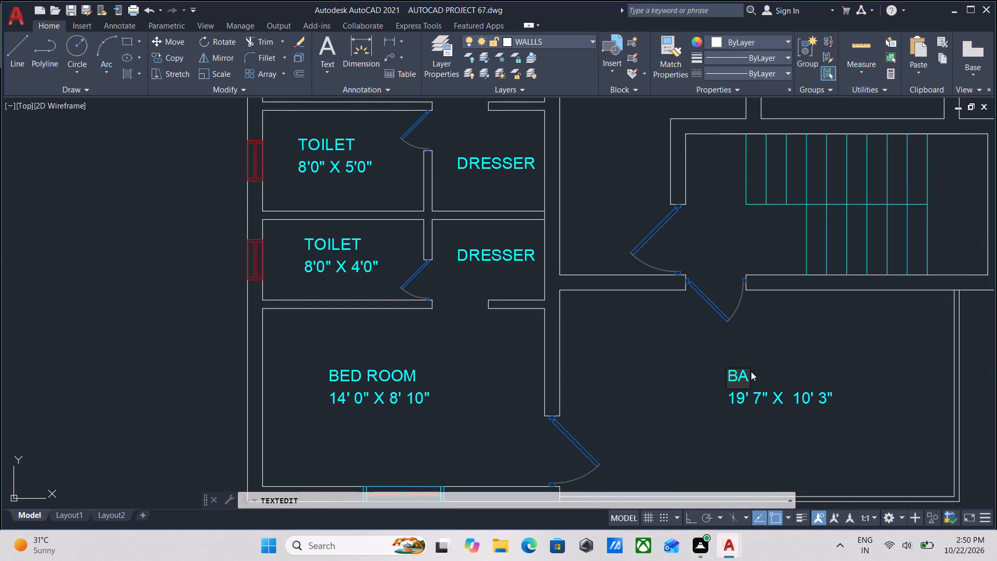
{"action": "type", "text": "LCO"}
{"action": "type", "text": "NY"}
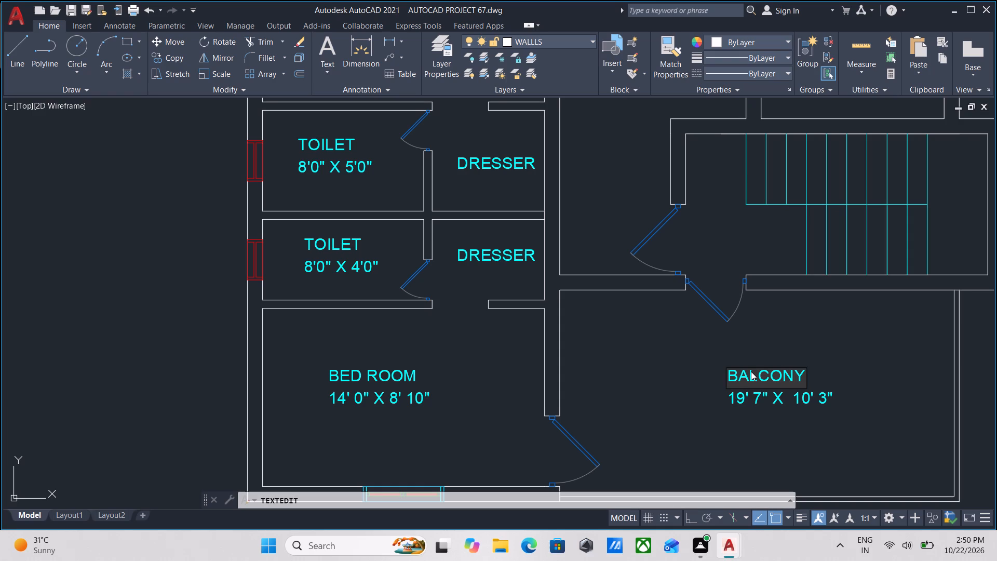
{"action": "key", "text": "Return"}
{"action": "key", "text": "Return"}
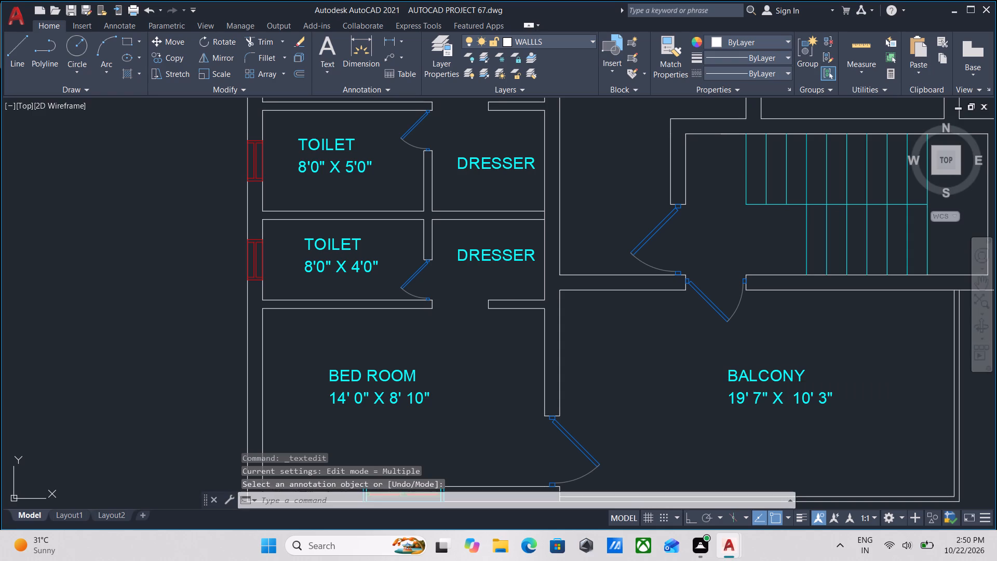
Start the Line command and make text the current layer.
{"action": "scroll", "coordinate": [750, 363], "scroll_direction": "down", "scroll_amount": 1}
{"action": "middle_click_drag", "start_coordinate": [750, 363], "coordinate": [706, 428]}
{"action": "scroll", "coordinate": [706, 428], "scroll_direction": "down", "scroll_amount": 1}
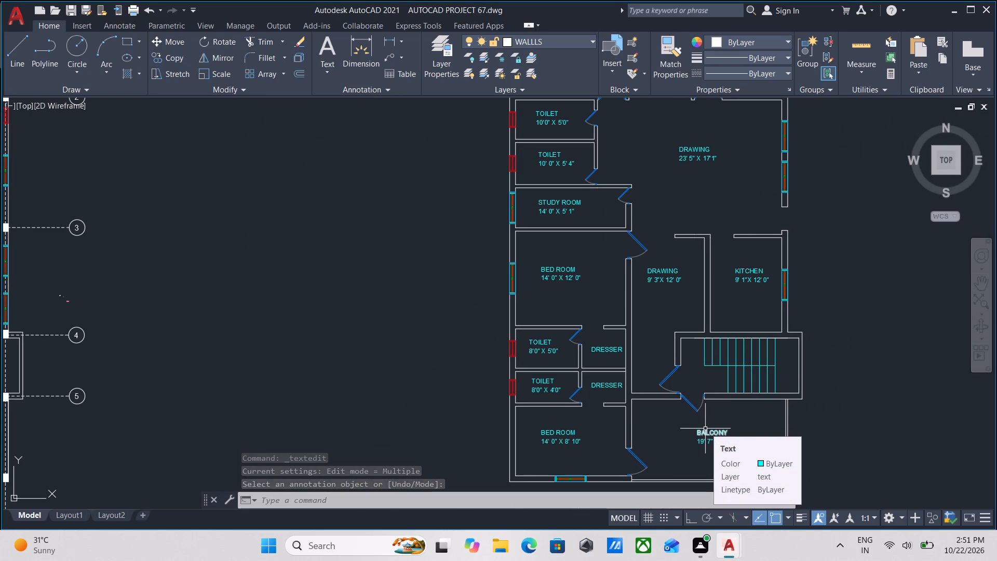
{"action": "scroll", "coordinate": [705, 429], "scroll_direction": "down", "scroll_amount": 1}
{"action": "middle_click_drag", "start_coordinate": [490, 401], "coordinate": [594, 395]}
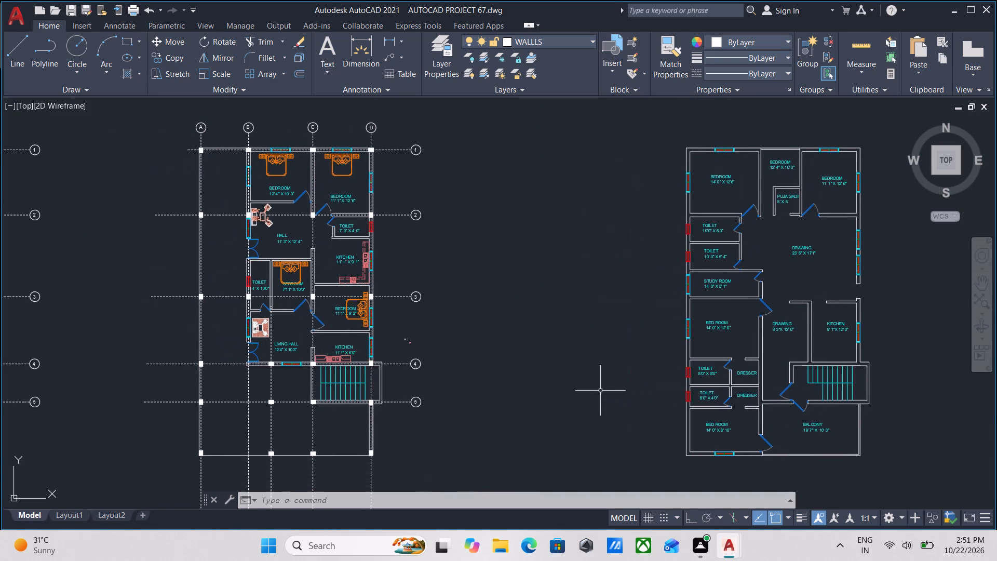
{"action": "scroll", "coordinate": [644, 386], "scroll_direction": "up", "scroll_amount": 1}
{"action": "key", "text": "l"}
{"action": "key", "text": "Return"}
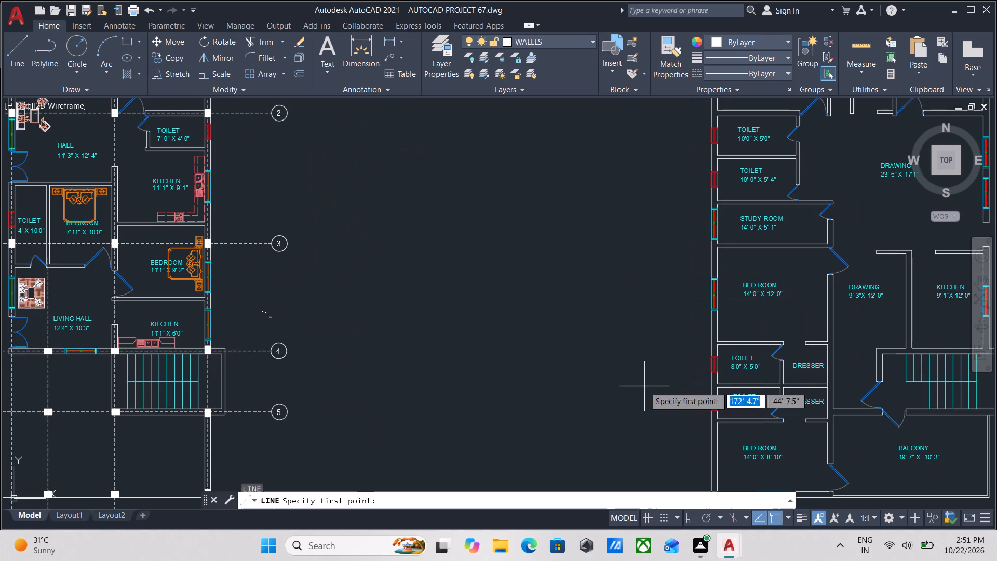
{"action": "middle_click_drag", "start_coordinate": [642, 318], "coordinate": [608, 424]}
{"action": "left_click", "coordinate": [551, 42]}
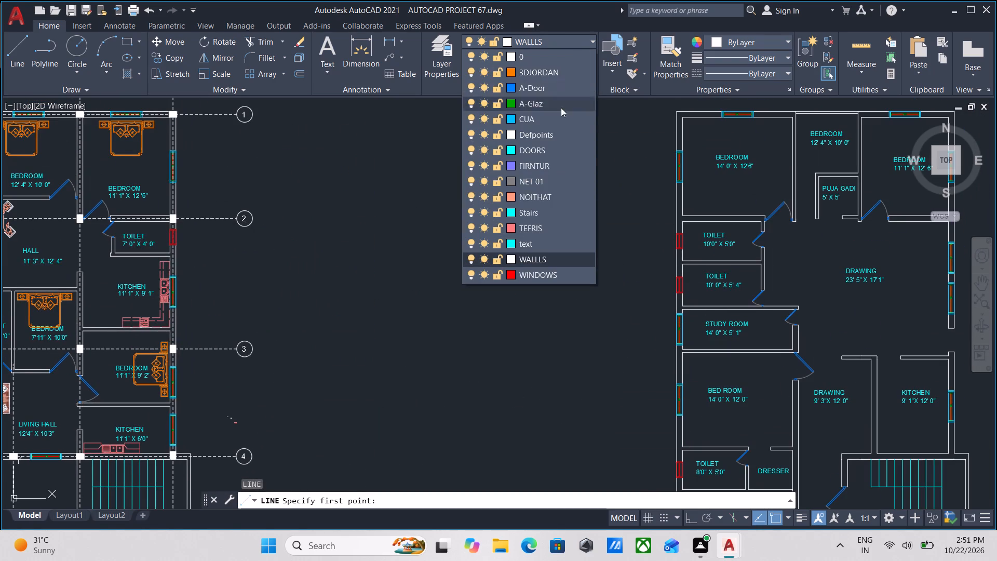
{"action": "left_click", "coordinate": [530, 244]}
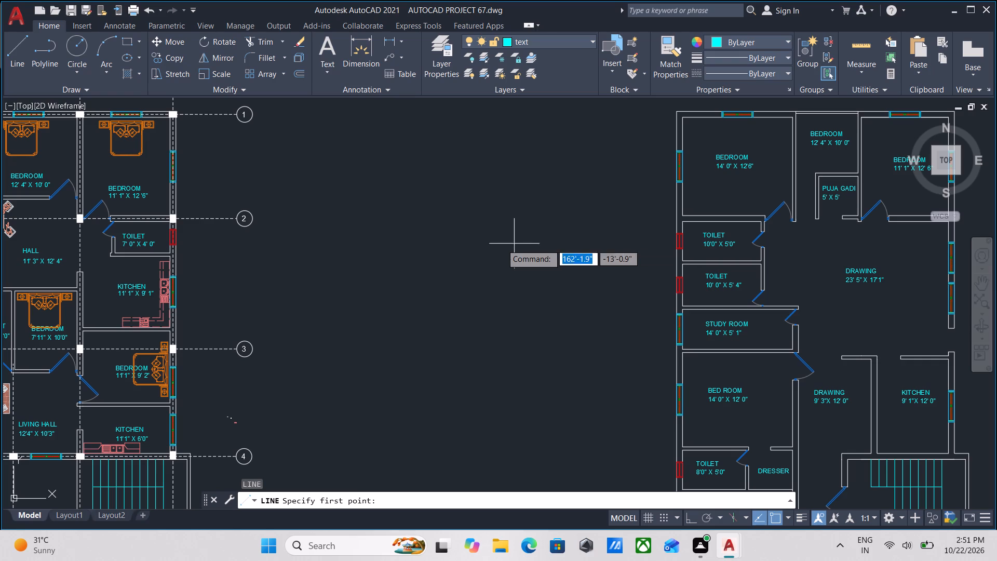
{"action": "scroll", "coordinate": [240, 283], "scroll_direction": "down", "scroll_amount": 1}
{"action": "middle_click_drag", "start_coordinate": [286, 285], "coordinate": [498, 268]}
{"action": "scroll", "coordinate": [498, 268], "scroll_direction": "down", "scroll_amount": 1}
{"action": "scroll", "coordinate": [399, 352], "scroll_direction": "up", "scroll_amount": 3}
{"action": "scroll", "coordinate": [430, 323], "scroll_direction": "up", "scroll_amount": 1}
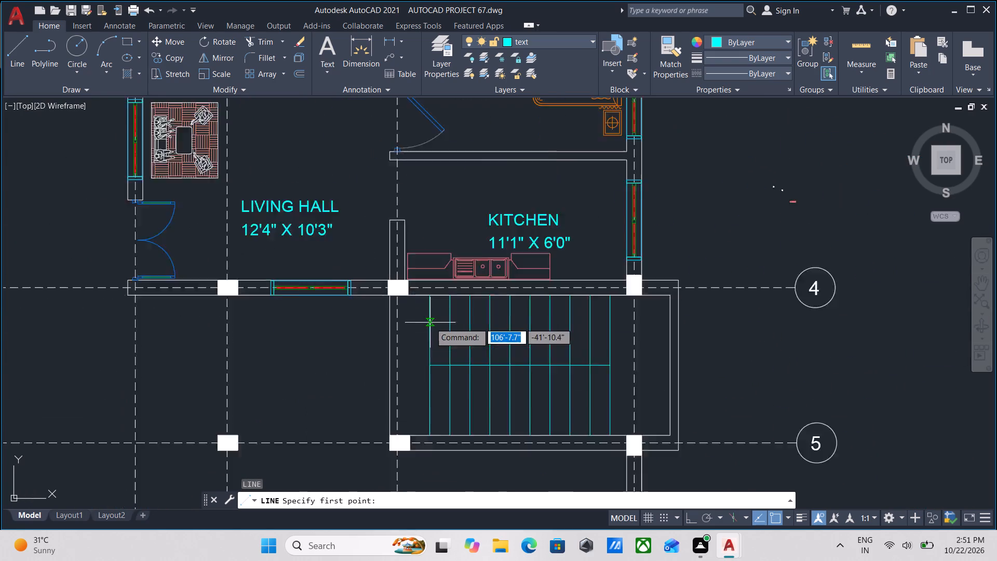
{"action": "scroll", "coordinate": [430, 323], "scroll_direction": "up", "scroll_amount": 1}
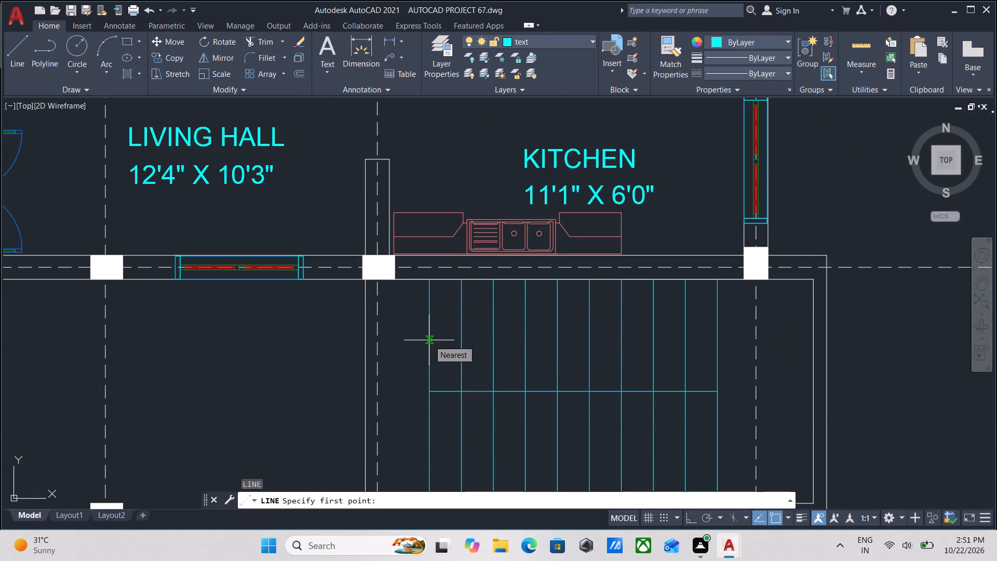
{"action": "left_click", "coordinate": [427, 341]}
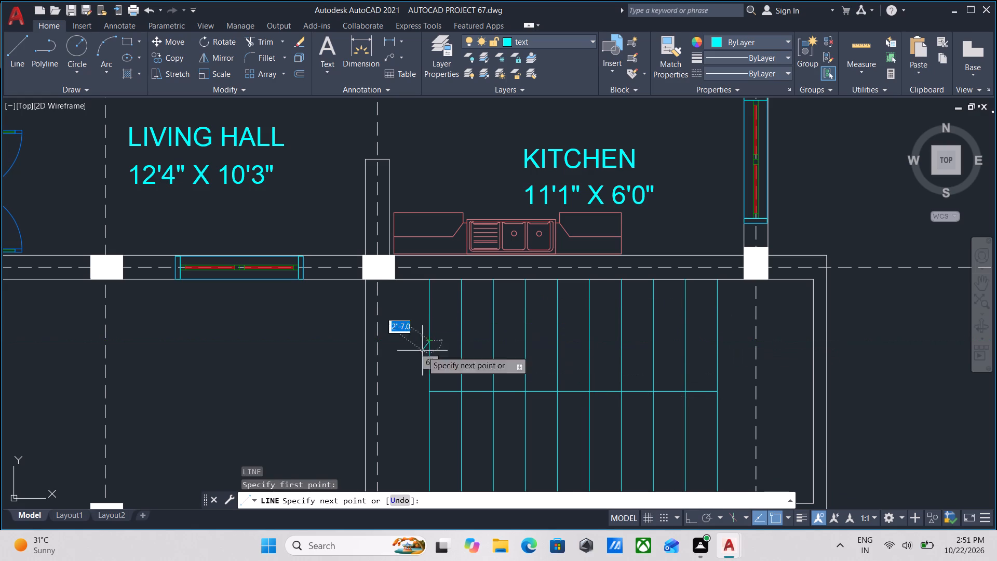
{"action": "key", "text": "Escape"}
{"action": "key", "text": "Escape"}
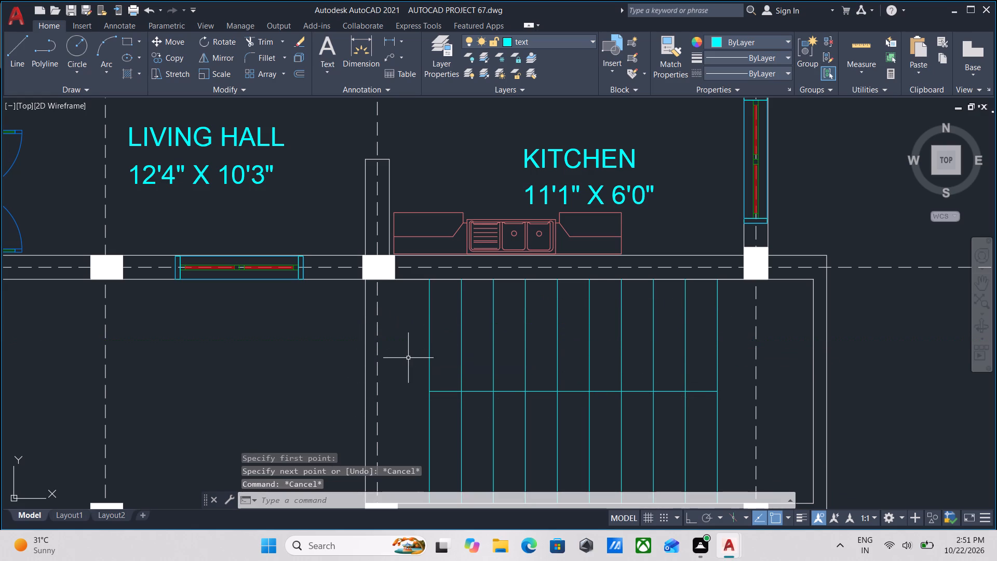
Draw a U-shaped direction line with Ortho on, from the upper flight's first tread, across the landing and back along the lower flight.
{"action": "key", "text": "l"}
{"action": "key", "text": "Return"}
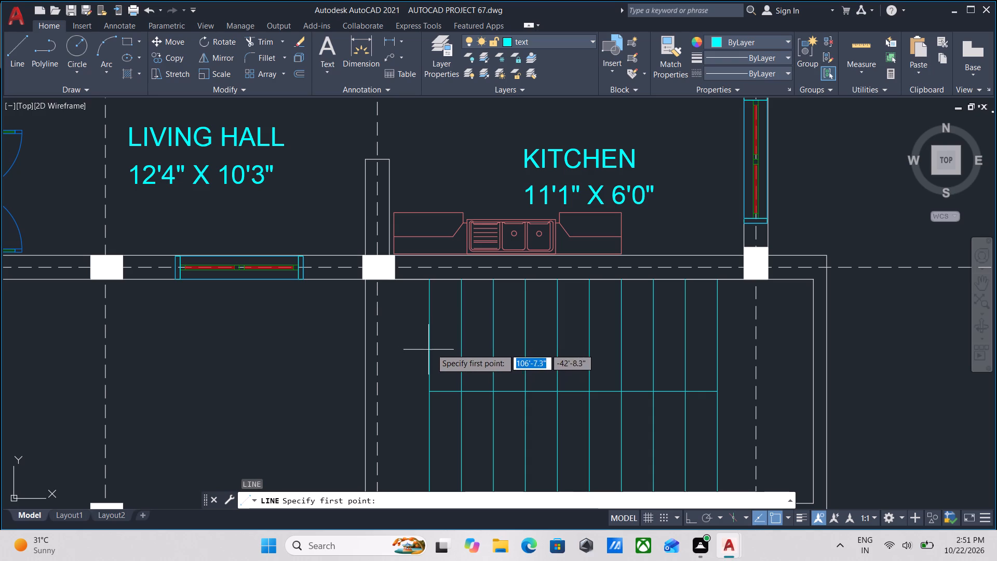
{"action": "left_click", "coordinate": [430, 349]}
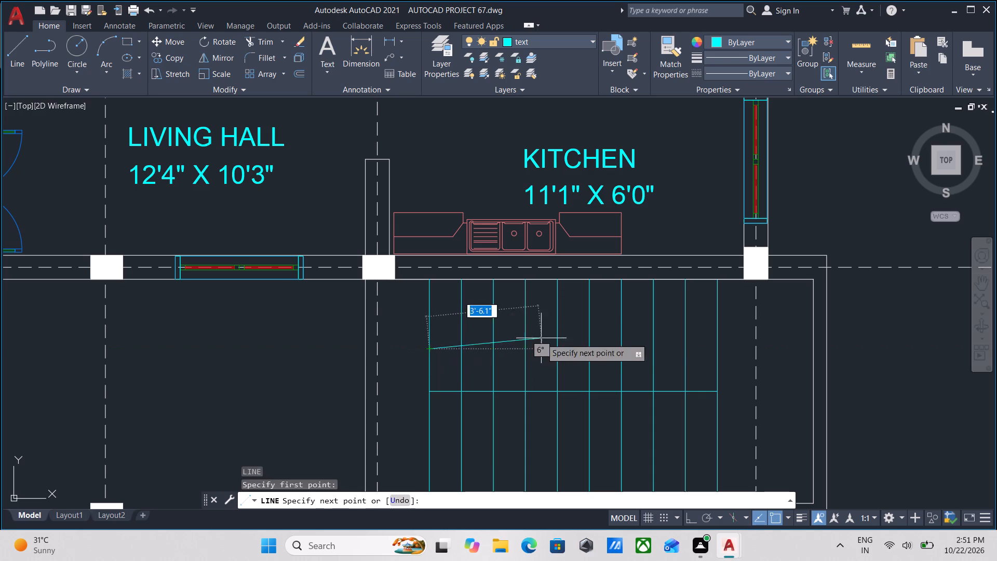
{"action": "middle_click_drag", "start_coordinate": [672, 352], "coordinate": [569, 362]}
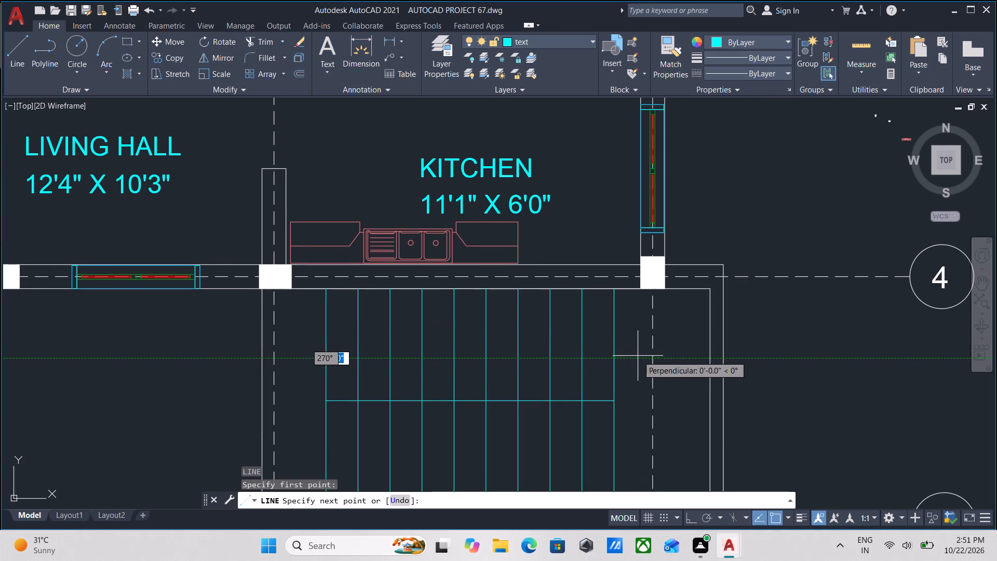
{"action": "left_click", "coordinate": [663, 357]}
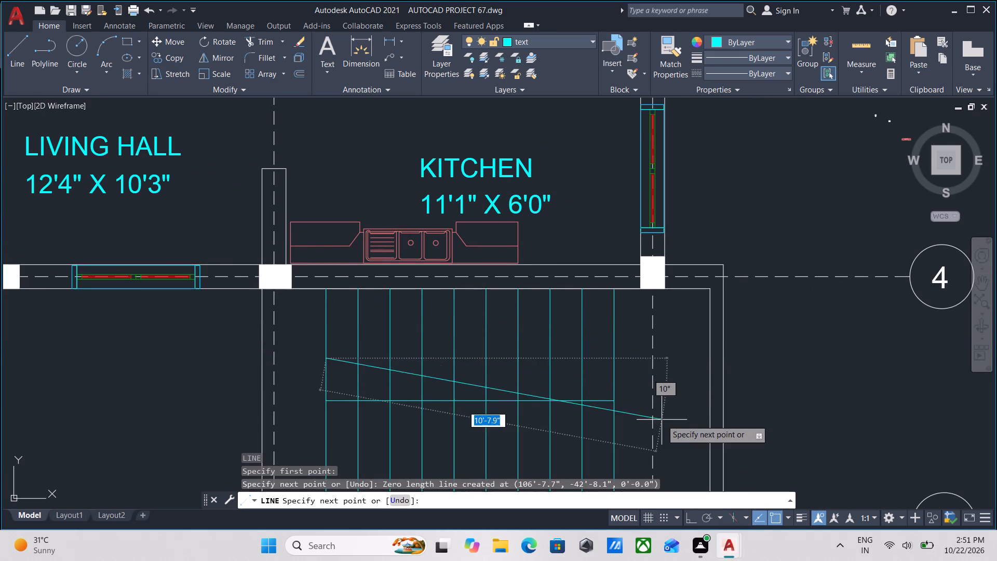
{"action": "scroll", "coordinate": [662, 420], "scroll_direction": "down", "scroll_amount": 1}
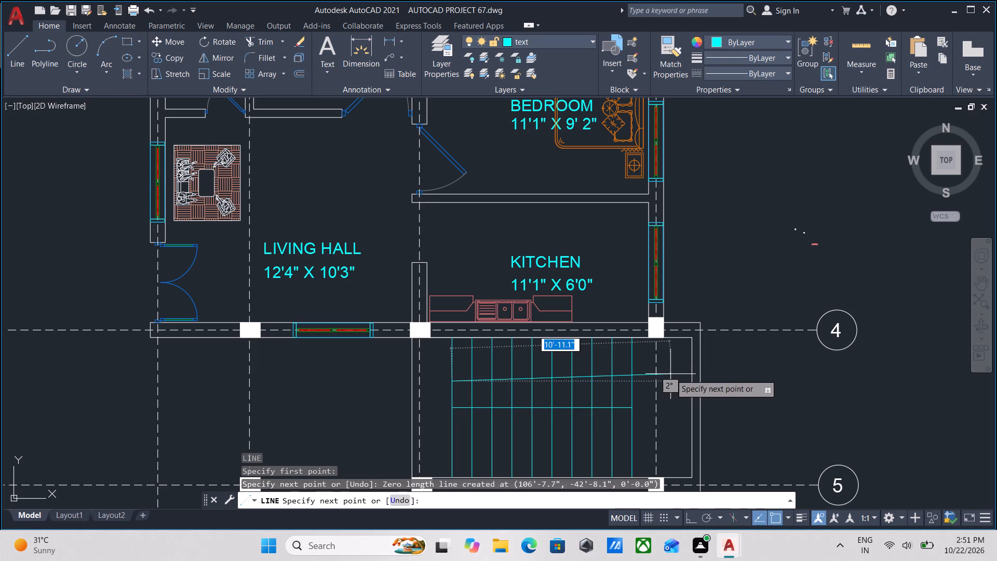
{"action": "key", "text": "F8"}
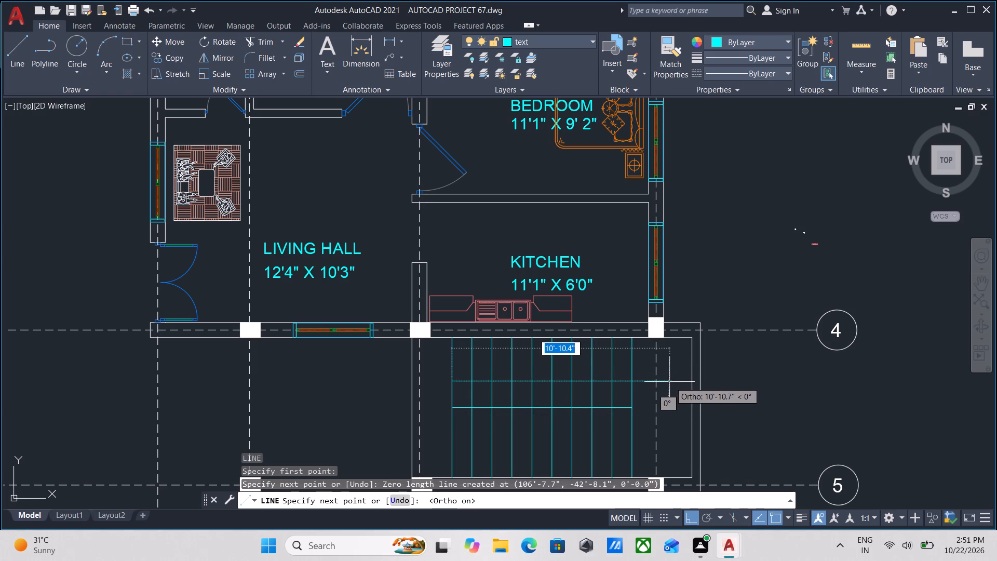
{"action": "left_click", "coordinate": [661, 382]}
{"action": "middle_click_drag", "start_coordinate": [669, 452], "coordinate": [660, 437]}
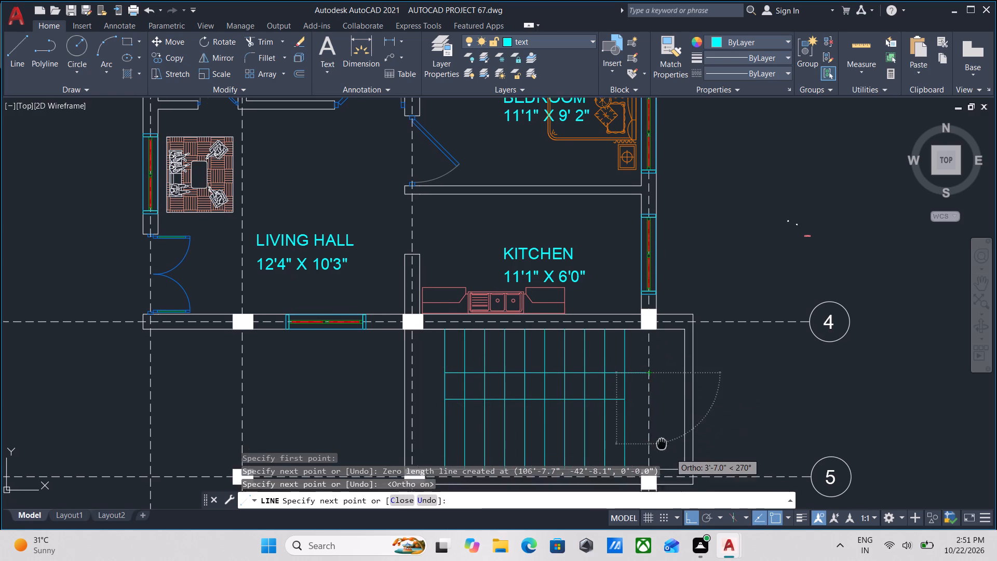
{"action": "middle_click_drag", "start_coordinate": [660, 437], "coordinate": [651, 406]}
{"action": "left_click", "coordinate": [631, 396]}
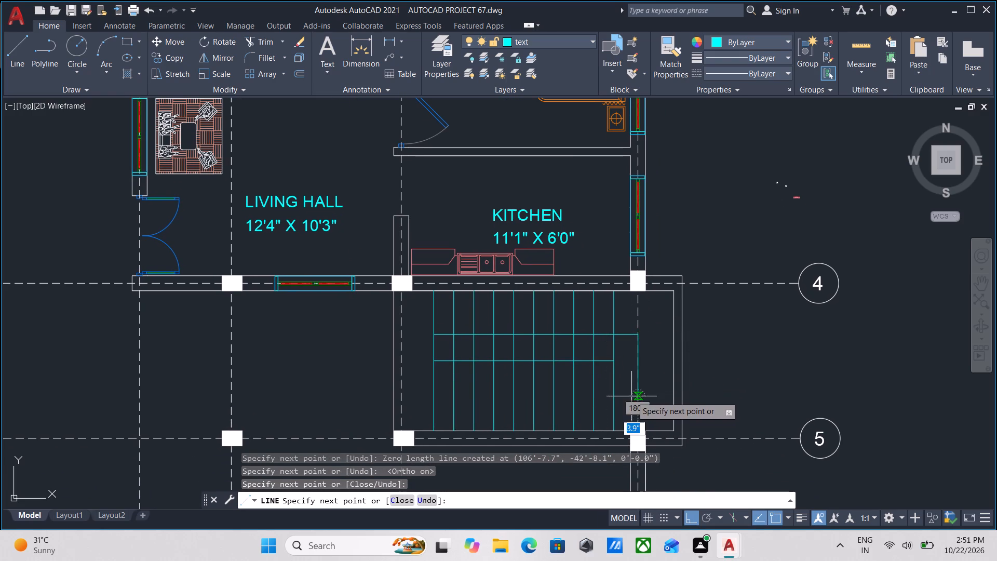
{"action": "scroll", "coordinate": [509, 398], "scroll_direction": "up", "scroll_amount": 2}
{"action": "left_click", "coordinate": [502, 397]}
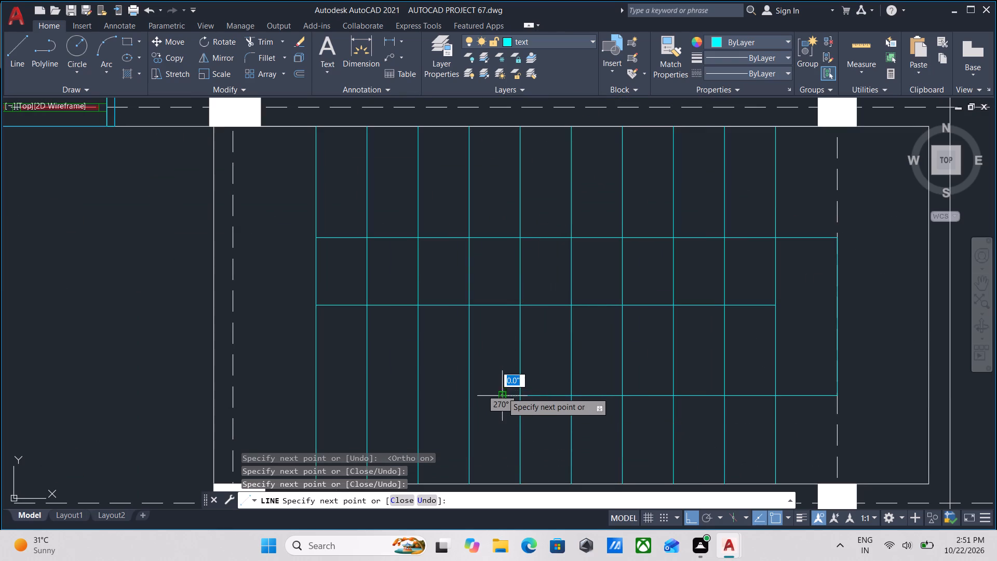
Draw the arrowhead's upper half at the direction line's end with two slanted segments, about 1'-3" and 2'-4" long.
{"action": "key", "text": "F8"}
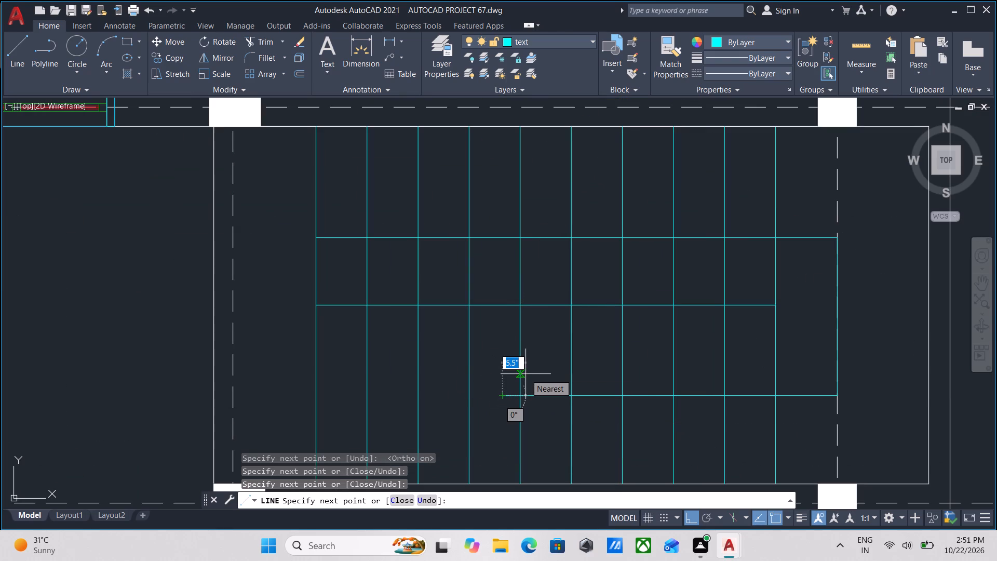
{"action": "left_click", "coordinate": [551, 356]}
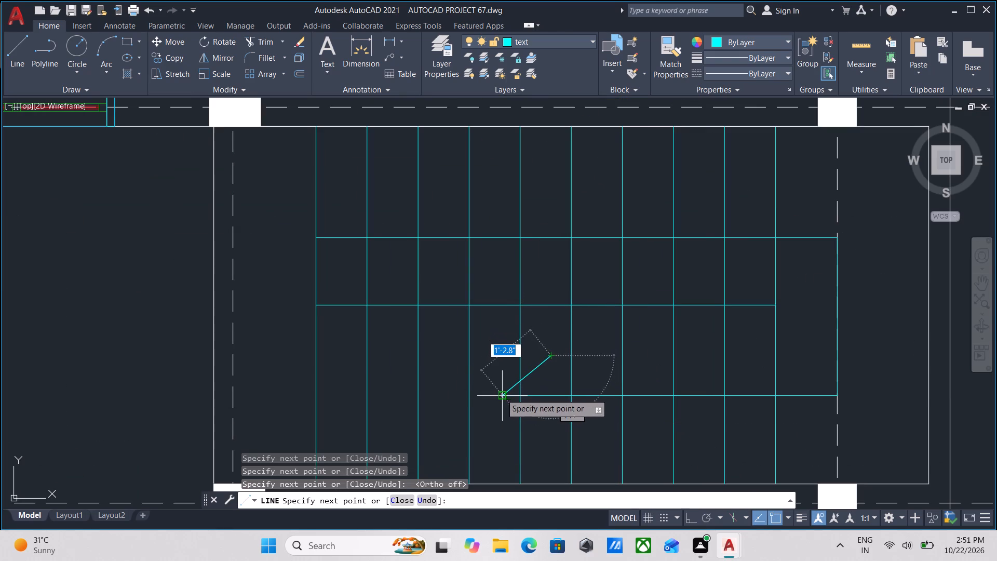
{"action": "left_click", "coordinate": [435, 399]}
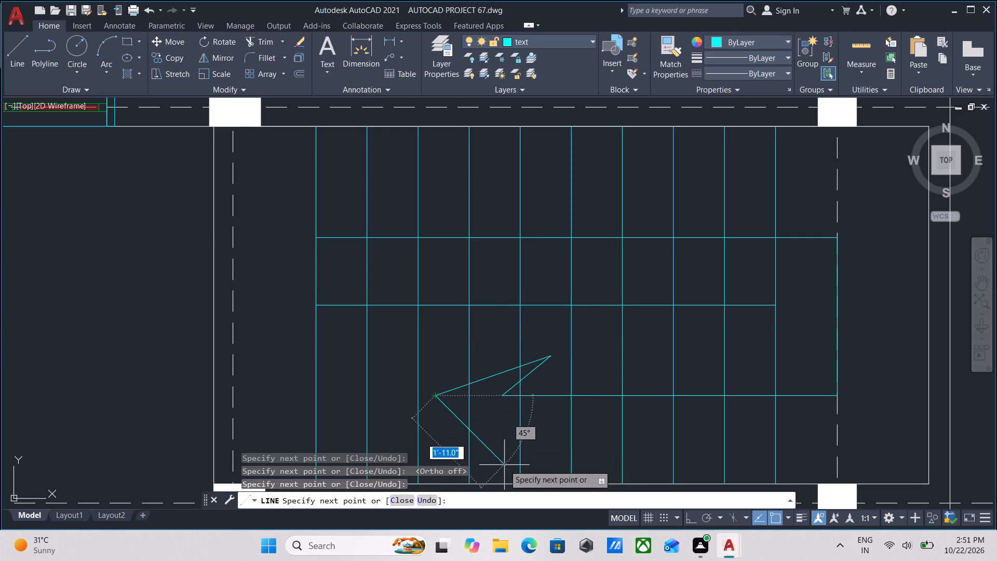
{"action": "key", "text": "Escape"}
Mirror the arrowhead's two slanted segments about the lower horizontal direction line, keeping the source objects.
{"action": "scroll", "coordinate": [508, 407], "scroll_direction": "up", "scroll_amount": 3}
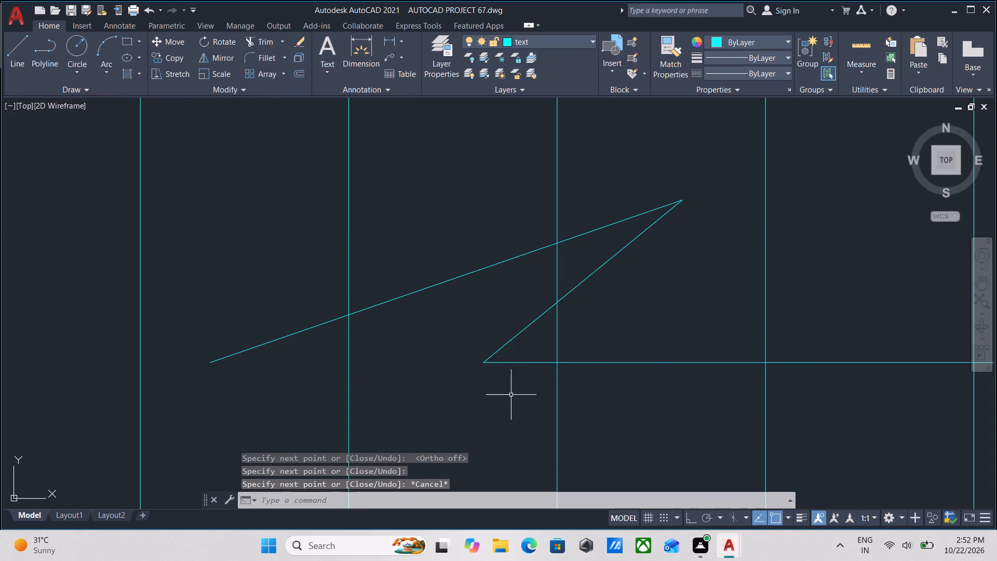
{"action": "left_click", "coordinate": [527, 329]}
{"action": "left_click", "coordinate": [530, 344]}
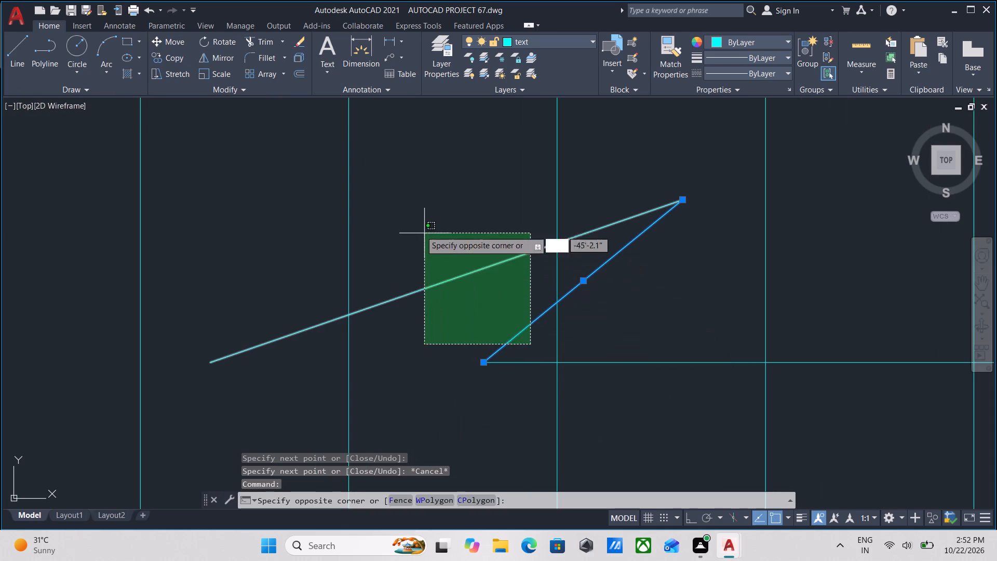
{"action": "left_click", "coordinate": [412, 226]}
{"action": "middle_click_drag", "start_coordinate": [426, 318], "coordinate": [467, 310]}
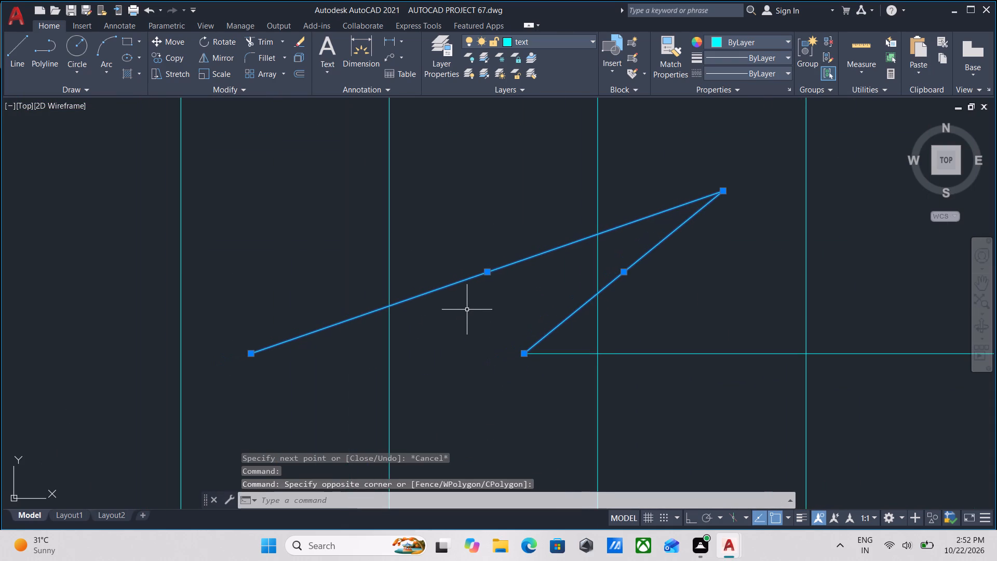
{"action": "type", "text": "MI"}
{"action": "key", "text": "Return"}
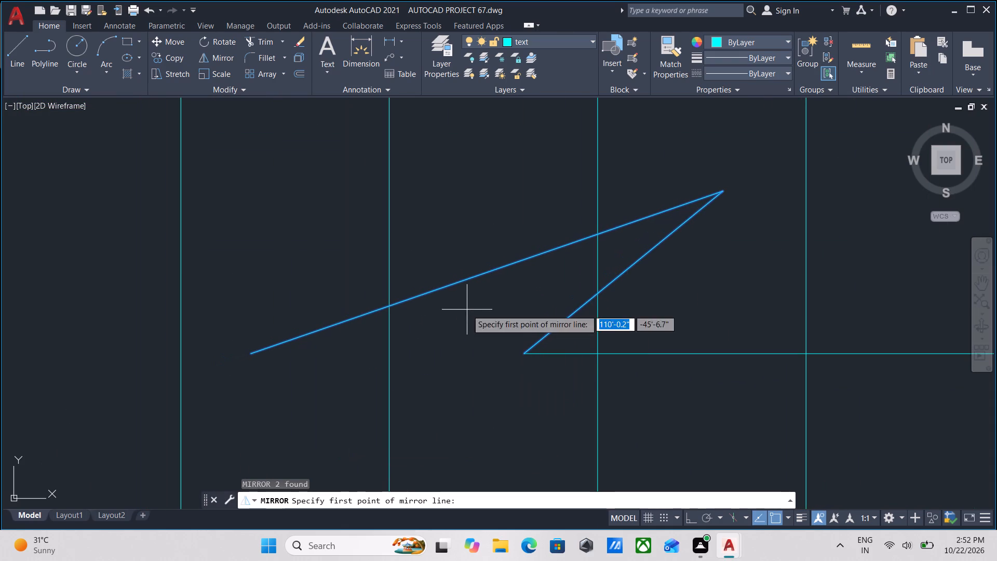
{"action": "left_click", "coordinate": [528, 358]}
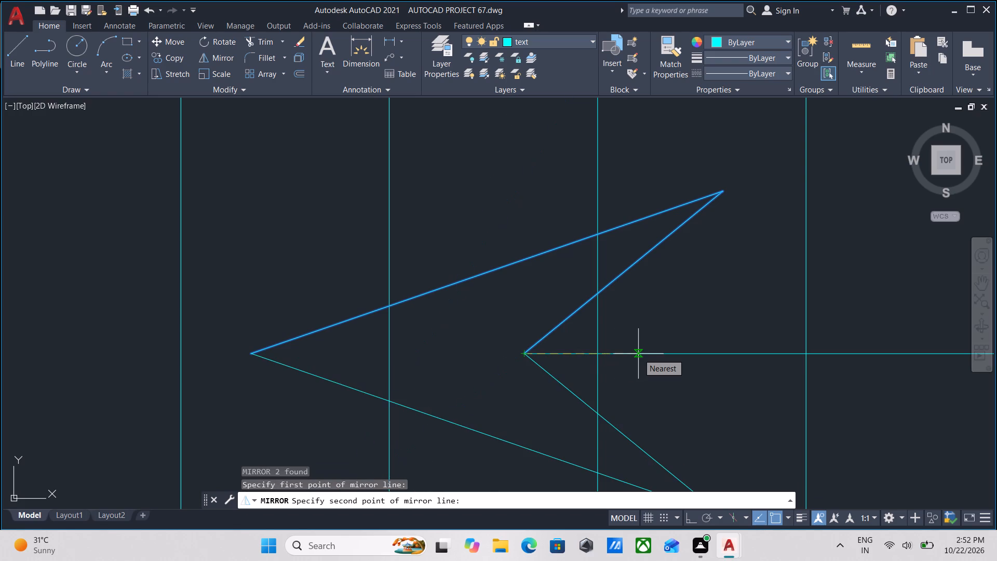
{"action": "key", "text": "F8"}
{"action": "middle_click_drag", "start_coordinate": [688, 370], "coordinate": [454, 364]}
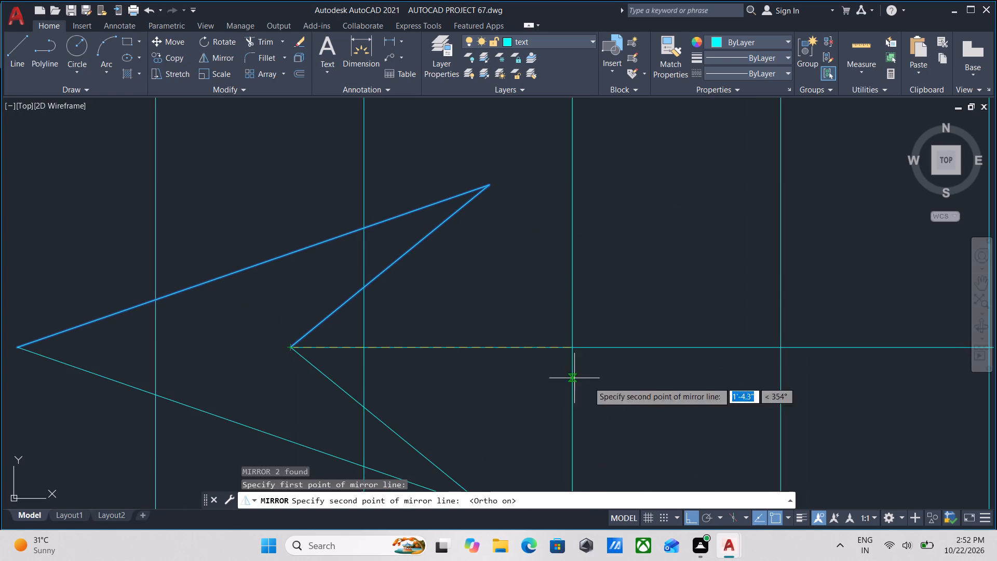
{"action": "scroll", "coordinate": [610, 383], "scroll_direction": "down", "scroll_amount": 1}
{"action": "middle_click_drag", "start_coordinate": [610, 383], "coordinate": [382, 388]}
{"action": "scroll", "coordinate": [397, 366], "scroll_direction": "down", "scroll_amount": 3}
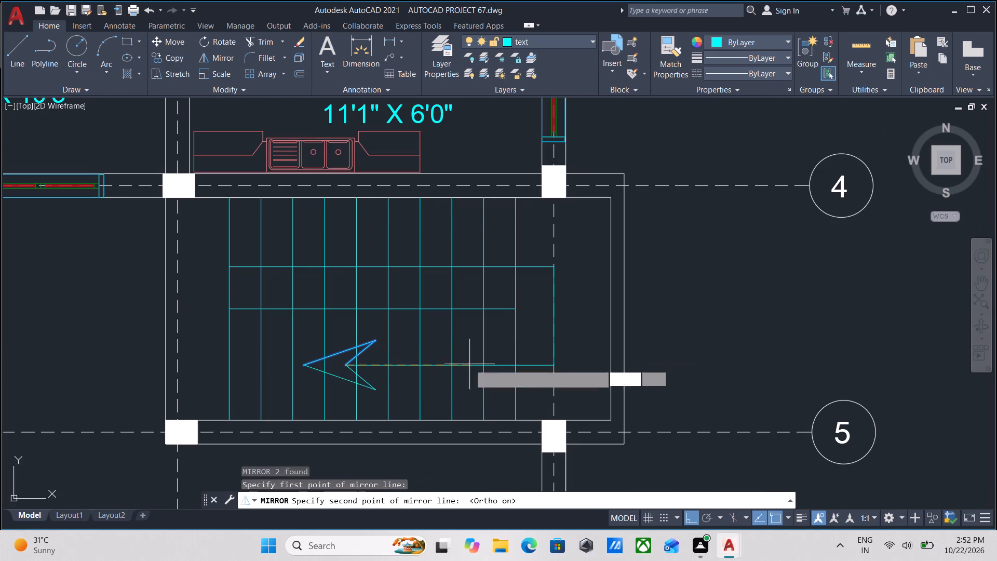
{"action": "scroll", "coordinate": [447, 370], "scroll_direction": "up", "scroll_amount": 2}
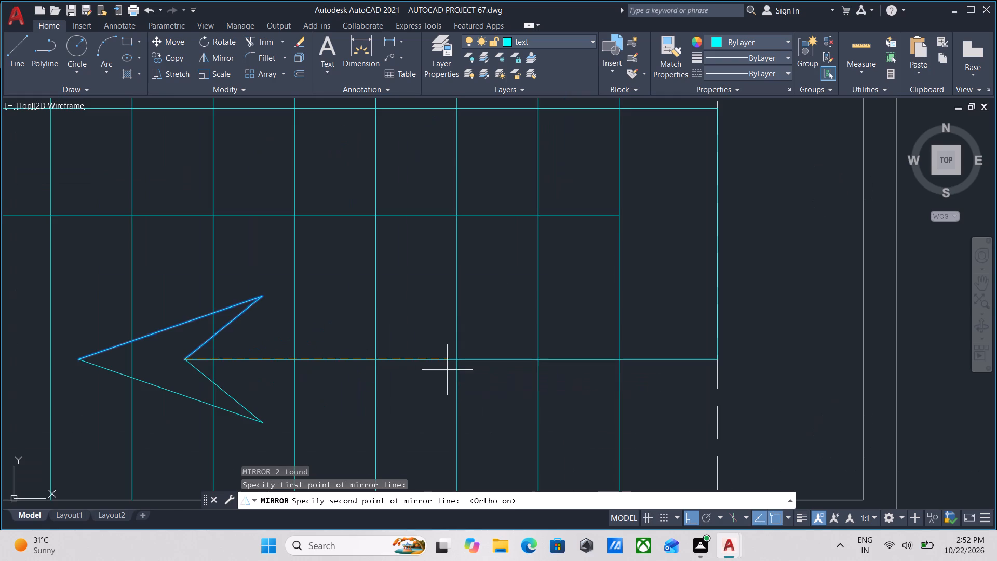
{"action": "left_click", "coordinate": [419, 364]}
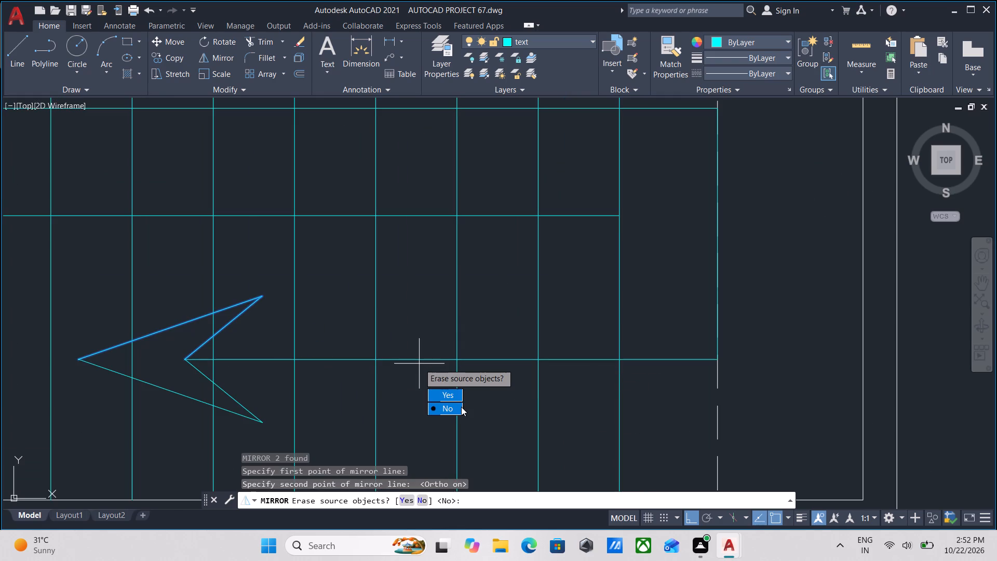
{"action": "left_click_drag", "start_coordinate": [461, 407], "coordinate": [419, 364]}
Hatch all areas inside the staircase arrowhead, including the parts divided by the tread lines.
{"action": "middle_click_drag", "start_coordinate": [189, 330], "coordinate": [372, 324]}
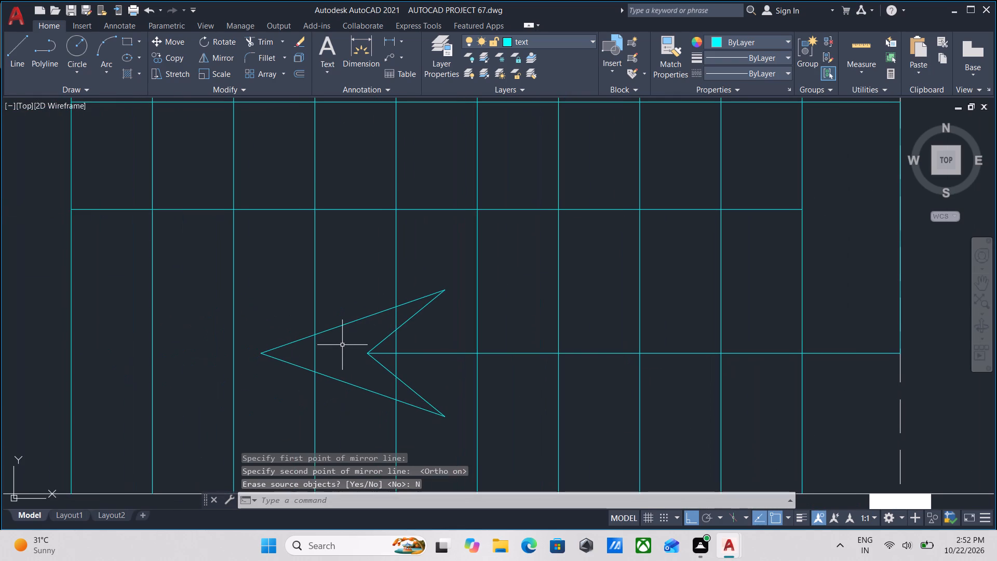
{"action": "key", "text": "h"}
{"action": "key", "text": "Return"}
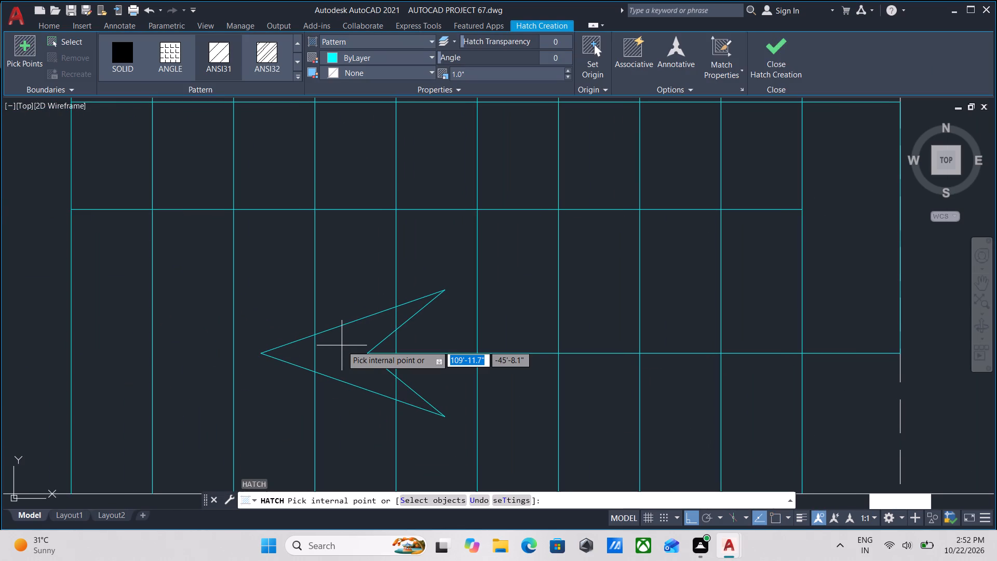
{"action": "scroll", "coordinate": [342, 345], "scroll_direction": "down", "scroll_amount": 1}
{"action": "scroll", "coordinate": [330, 352], "scroll_direction": "up", "scroll_amount": 3}
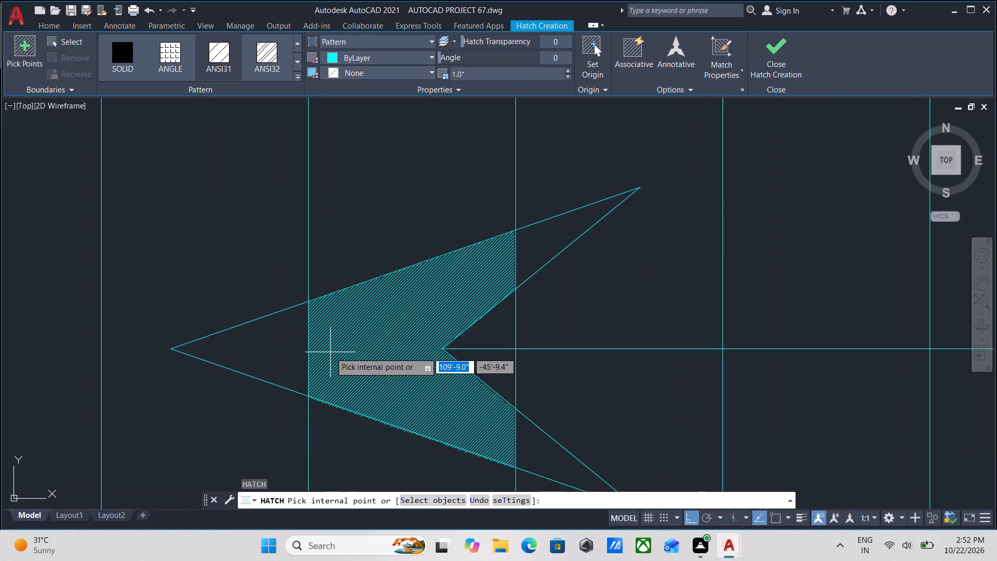
{"action": "left_click", "coordinate": [297, 346]}
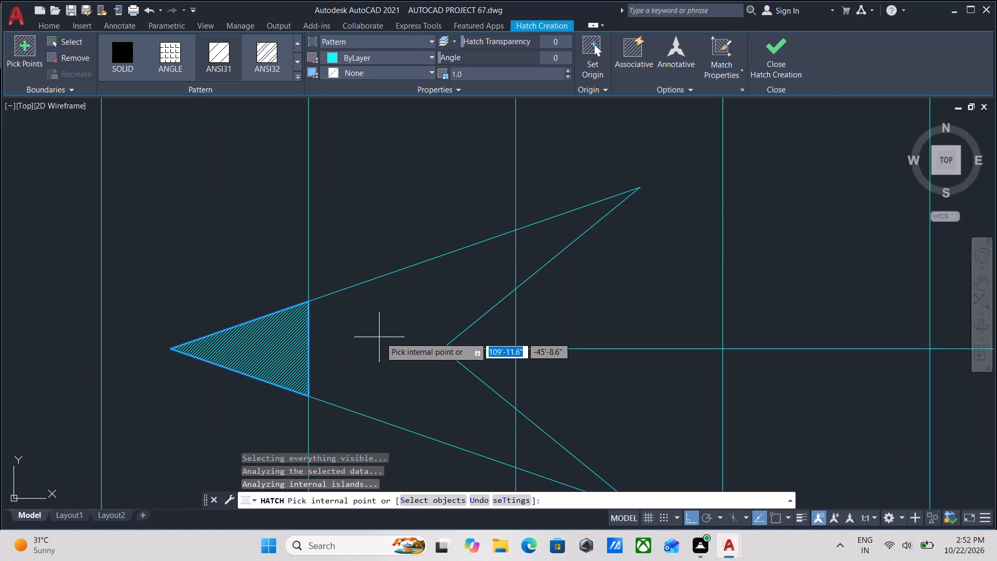
{"action": "left_click", "coordinate": [391, 336]}
{"action": "left_click", "coordinate": [546, 243]}
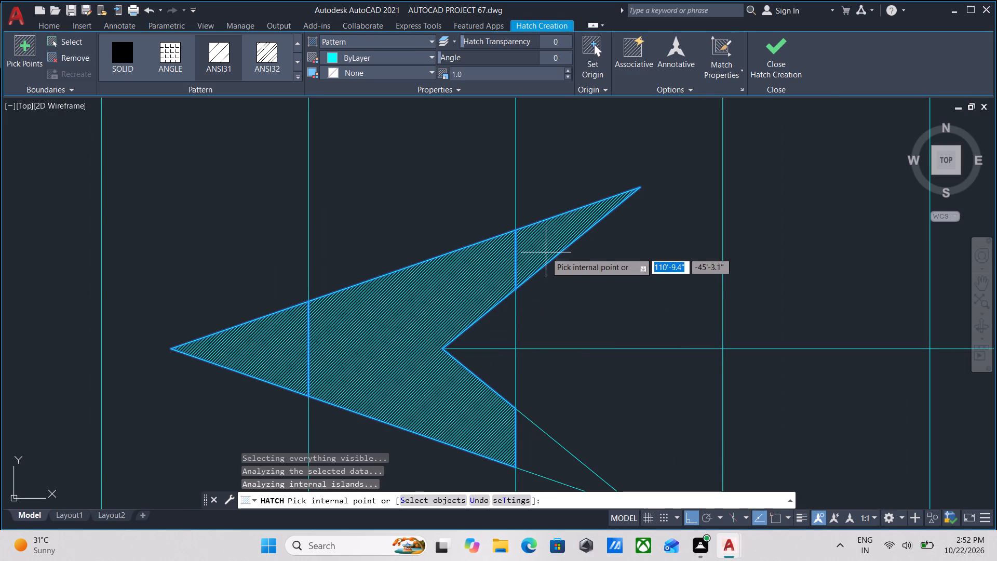
{"action": "left_click", "coordinate": [533, 445]}
{"action": "scroll", "coordinate": [533, 445], "scroll_direction": "down", "scroll_amount": 2}
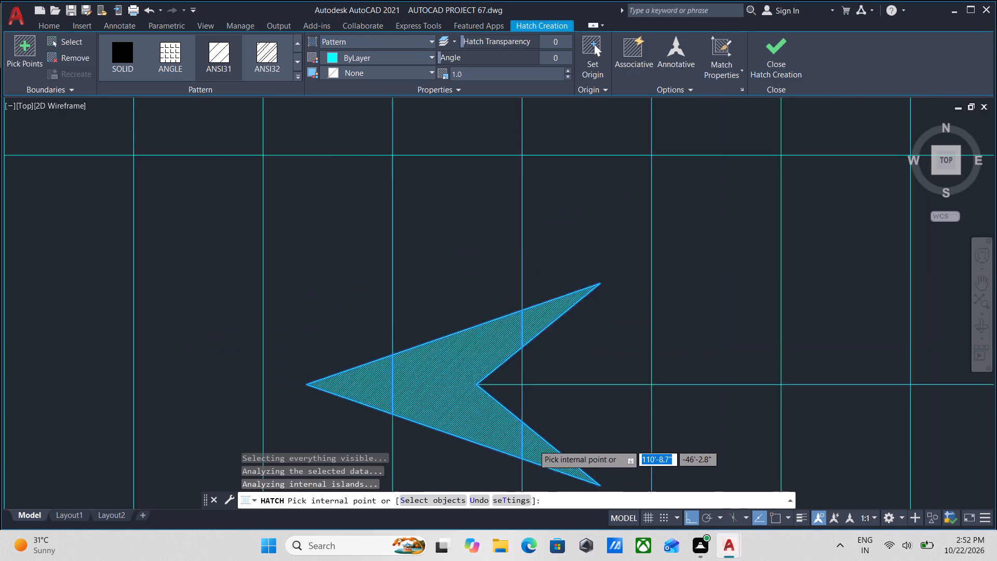
{"action": "left_click", "coordinate": [774, 63]}
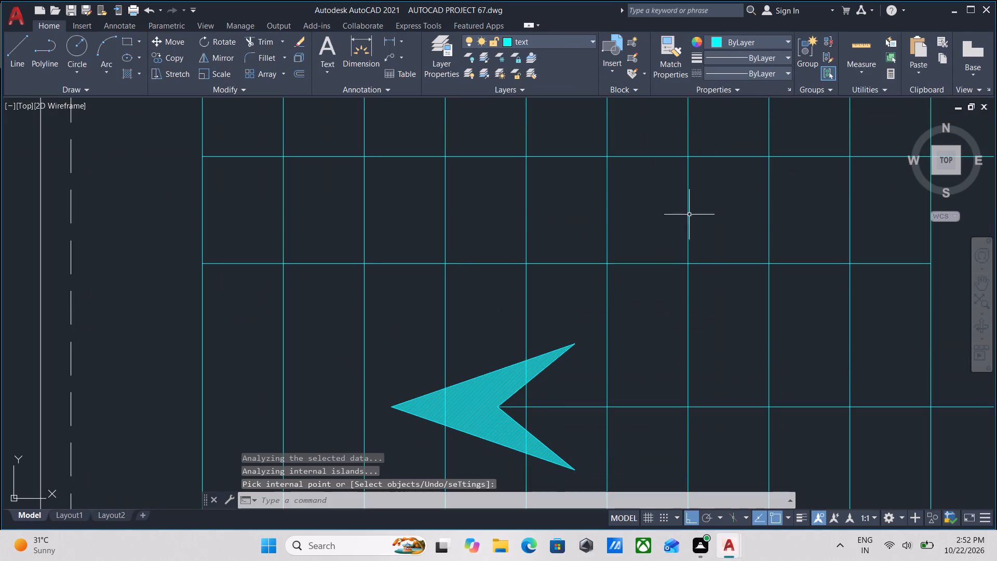
Group the hatched arrowhead and its outline with the horizontal direction line attached to it.
{"action": "scroll", "coordinate": [588, 370], "scroll_direction": "down", "scroll_amount": 2}
{"action": "middle_click_drag", "start_coordinate": [588, 370], "coordinate": [589, 365]}
{"action": "scroll", "coordinate": [589, 383], "scroll_direction": "up", "scroll_amount": 2}
{"action": "left_click", "coordinate": [590, 389]}
{"action": "left_click", "coordinate": [566, 339]}
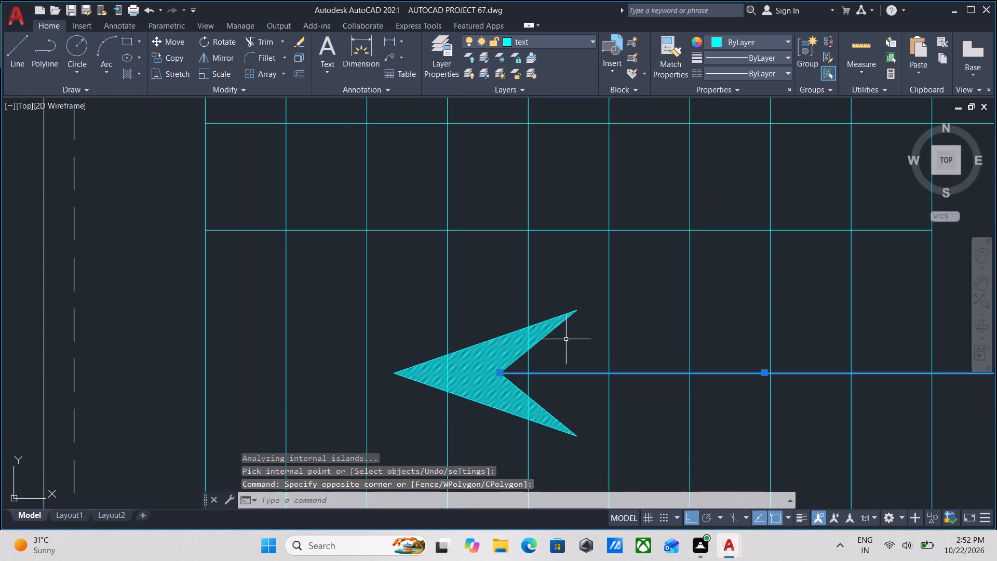
{"action": "left_click", "coordinate": [549, 351]}
{"action": "left_click", "coordinate": [538, 308]}
{"action": "scroll", "coordinate": [431, 408], "scroll_direction": "up", "scroll_amount": 1}
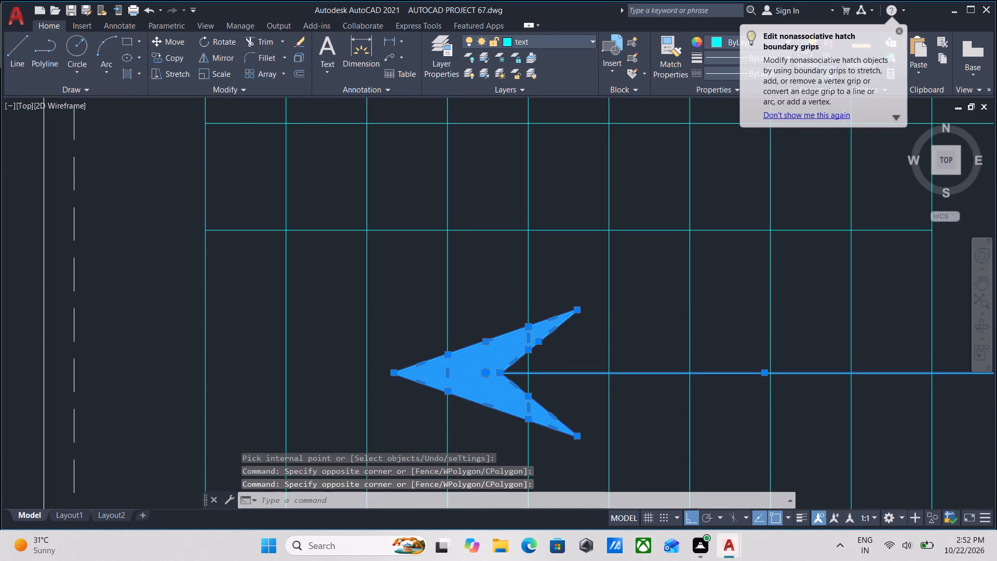
{"action": "scroll", "coordinate": [430, 408], "scroll_direction": "up", "scroll_amount": 1}
{"action": "scroll", "coordinate": [391, 337], "scroll_direction": "up", "scroll_amount": 1}
{"action": "left_click", "coordinate": [387, 364]}
{"action": "left_click", "coordinate": [327, 270]}
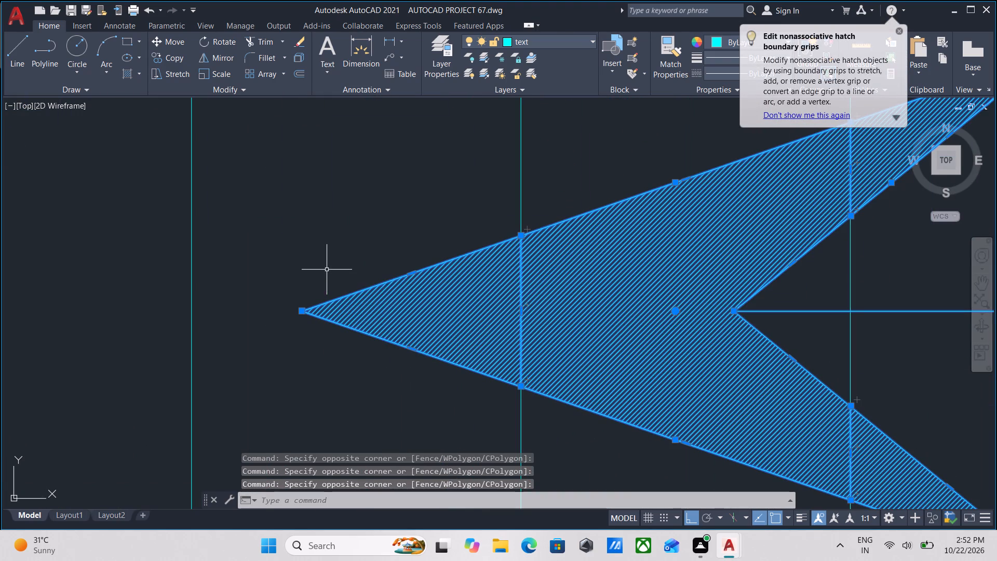
{"action": "left_click", "coordinate": [385, 291]}
{"action": "left_click", "coordinate": [344, 261]}
{"action": "scroll", "coordinate": [344, 261], "scroll_direction": "down", "scroll_amount": 2}
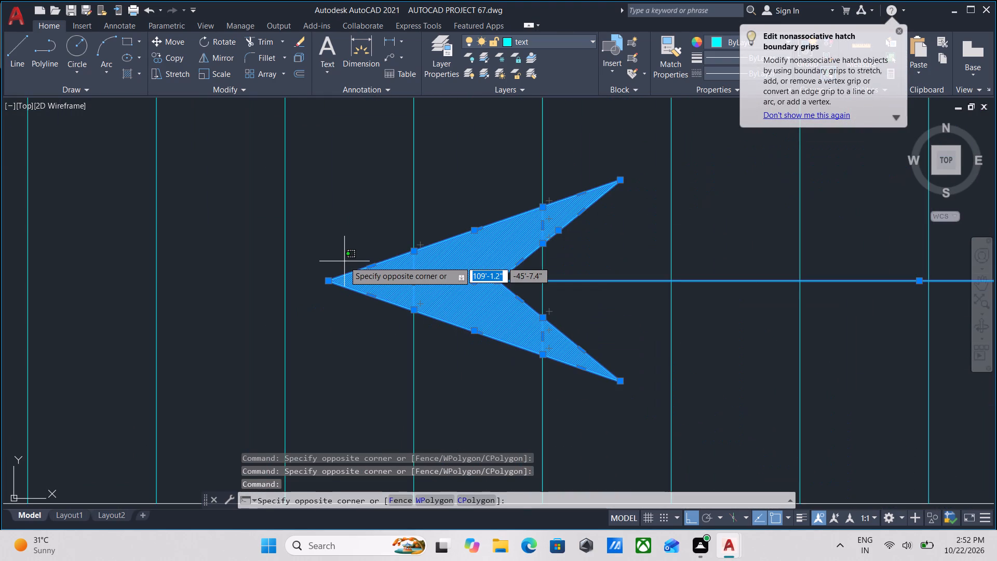
{"action": "key", "text": "Escape"}
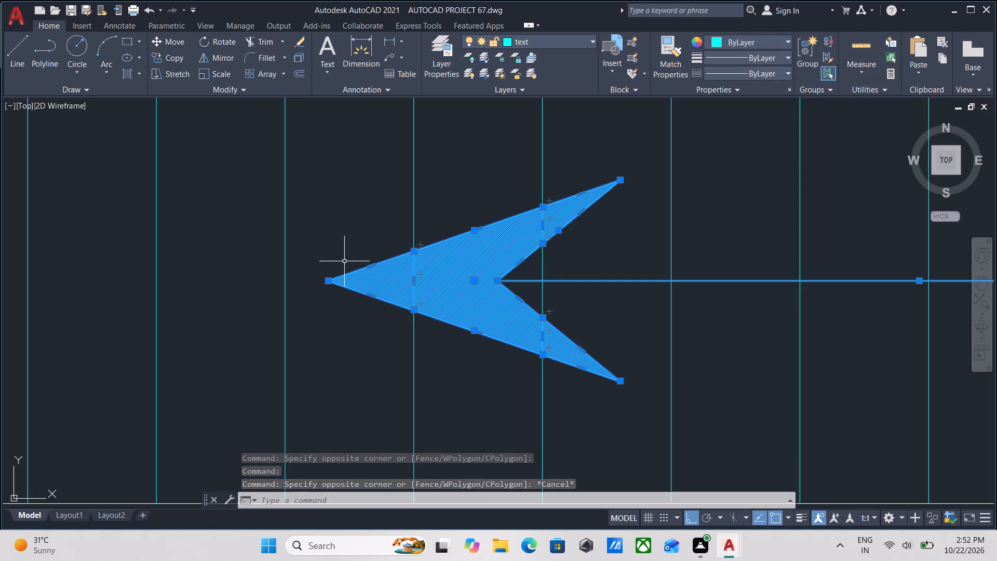
{"action": "key", "text": "g"}
{"action": "key", "text": "Return"}
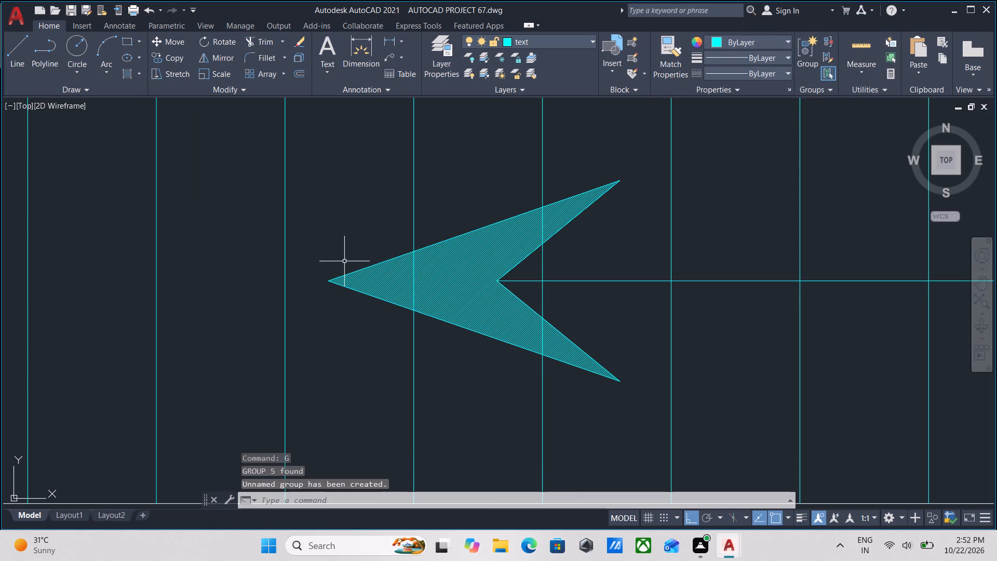
{"action": "scroll", "coordinate": [401, 236], "scroll_direction": "down", "scroll_amount": 3}
{"action": "scroll", "coordinate": [483, 262], "scroll_direction": "down", "scroll_amount": 1}
{"action": "scroll", "coordinate": [497, 260], "scroll_direction": "up", "scroll_amount": 1}
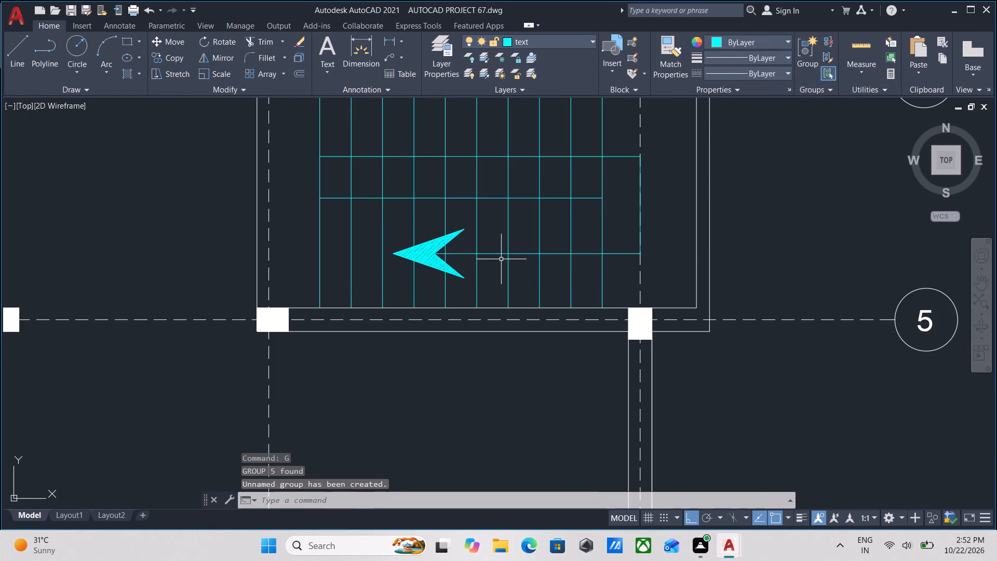
Examine the grouped direction arrow and how it sits on the staircase in the floor plan.
{"action": "scroll", "coordinate": [534, 260], "scroll_direction": "up", "scroll_amount": 1}
{"action": "left_click", "coordinate": [528, 263]}
{"action": "left_click", "coordinate": [501, 237]}
{"action": "scroll", "coordinate": [501, 237], "scroll_direction": "down", "scroll_amount": 2}
{"action": "middle_click_drag", "start_coordinate": [502, 239], "coordinate": [518, 268]}
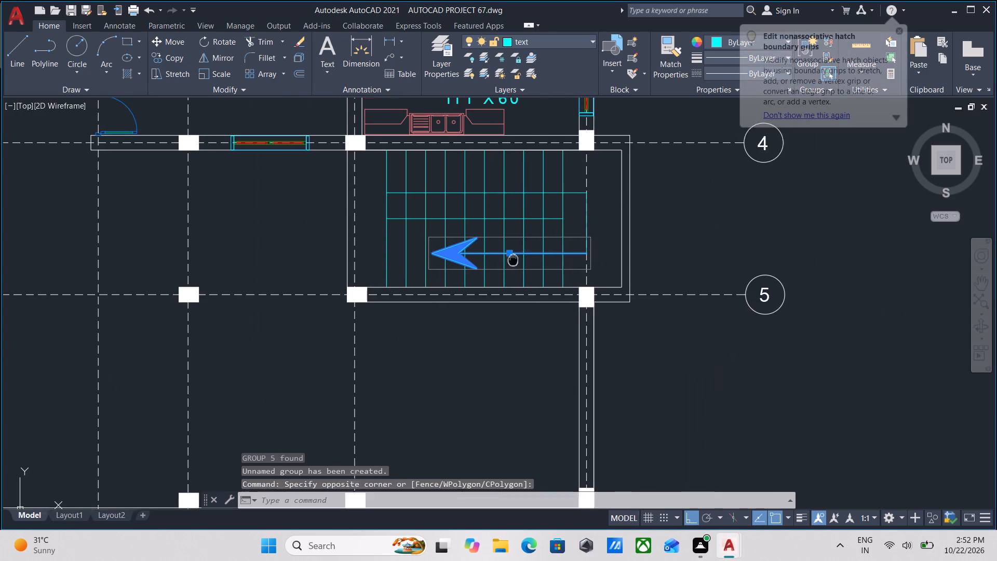
{"action": "middle_click_drag", "start_coordinate": [518, 268], "coordinate": [536, 297]}
{"action": "key", "text": "Escape"}
{"action": "scroll", "coordinate": [478, 302], "scroll_direction": "up", "scroll_amount": 2}
{"action": "scroll", "coordinate": [482, 302], "scroll_direction": "down", "scroll_amount": 2}
{"action": "middle_click_drag", "start_coordinate": [482, 302], "coordinate": [492, 312]}
{"action": "scroll", "coordinate": [492, 312], "scroll_direction": "up", "scroll_amount": 3}
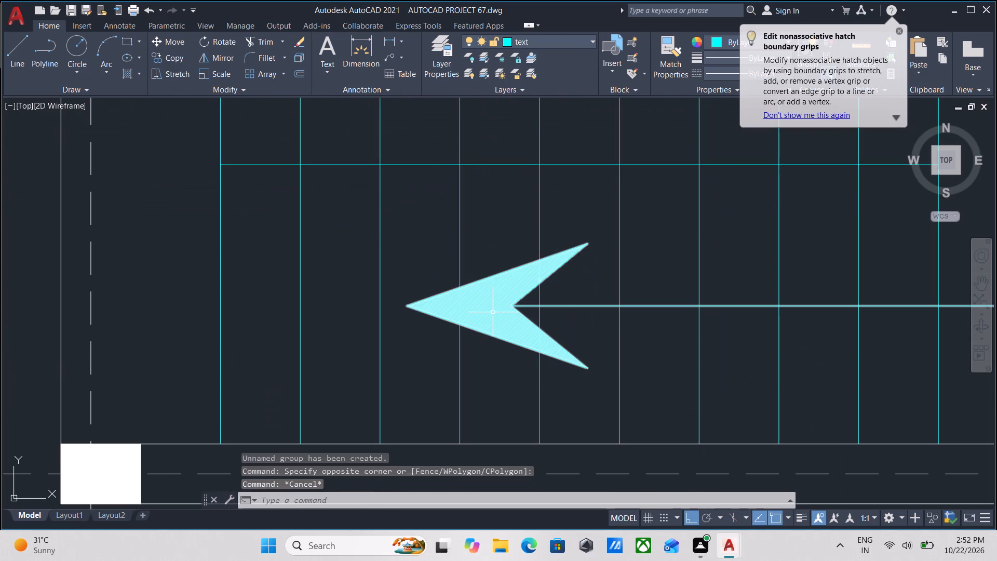
{"action": "scroll", "coordinate": [494, 312], "scroll_direction": "down", "scroll_amount": 2}
{"action": "middle_click_drag", "start_coordinate": [494, 312], "coordinate": [502, 335]}
{"action": "scroll", "coordinate": [502, 335], "scroll_direction": "down", "scroll_amount": 3}
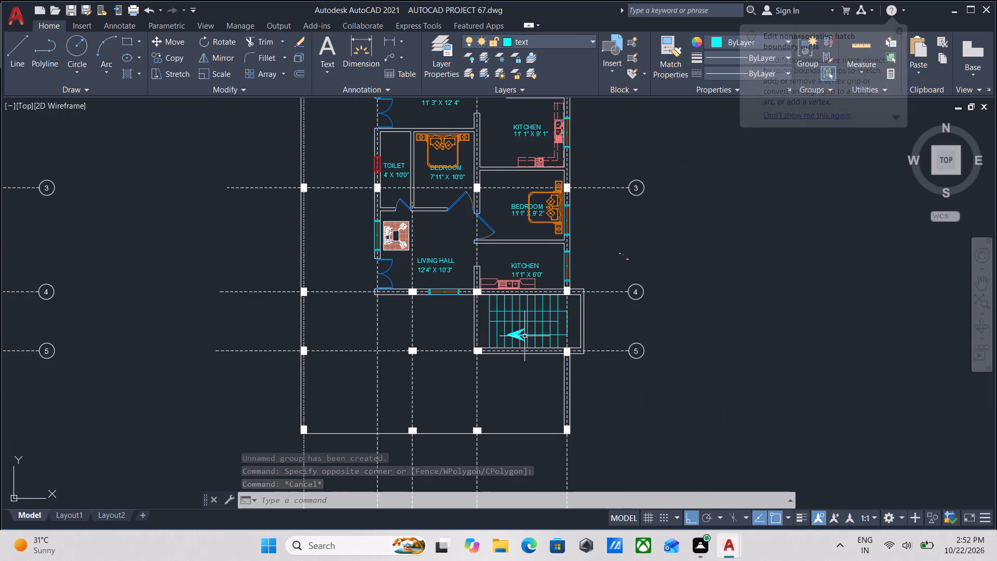
{"action": "middle_click_drag", "start_coordinate": [524, 336], "coordinate": [530, 321]}
{"action": "scroll", "coordinate": [530, 320], "scroll_direction": "up", "scroll_amount": 1}
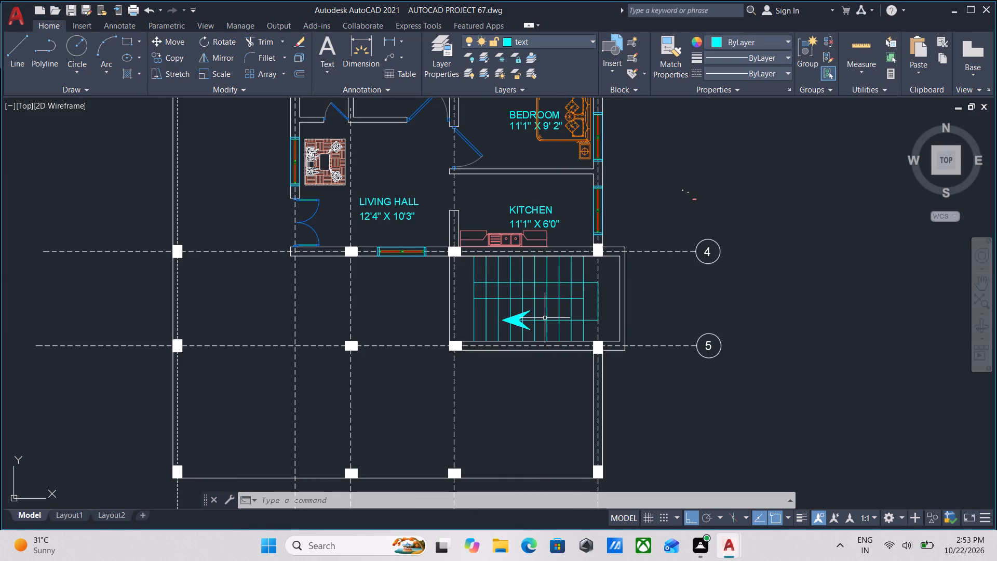
{"action": "scroll", "coordinate": [539, 325], "scroll_direction": "up", "scroll_amount": 2}
{"action": "scroll", "coordinate": [492, 324], "scroll_direction": "up", "scroll_amount": 3}
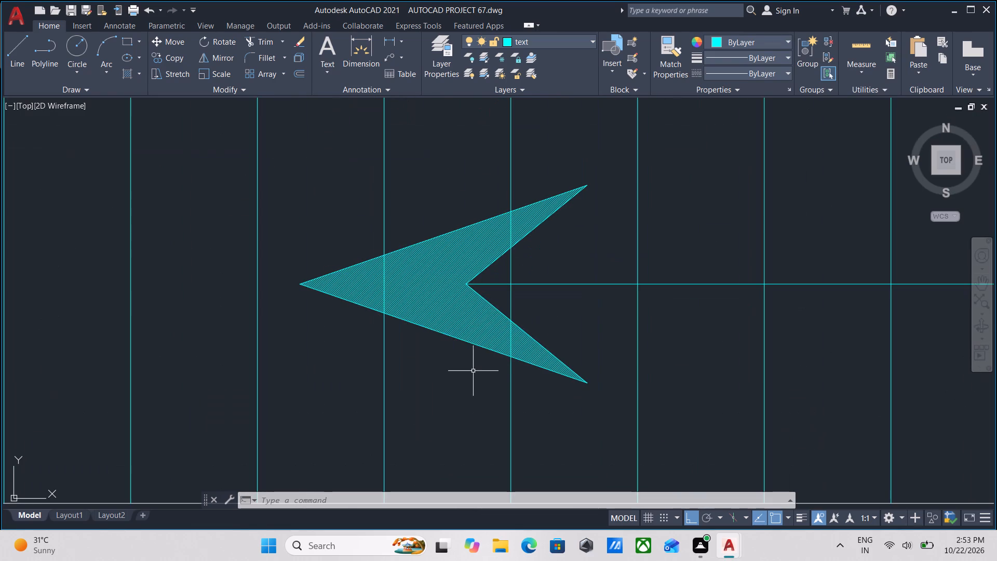
Erase the grouped arrowhead with its horizontal line, plus the leftover slanted arrowhead segment on the lower stair flight.
{"action": "left_click", "coordinate": [473, 385]}
{"action": "left_click", "coordinate": [458, 315]}
{"action": "right_click", "coordinate": [458, 315]}
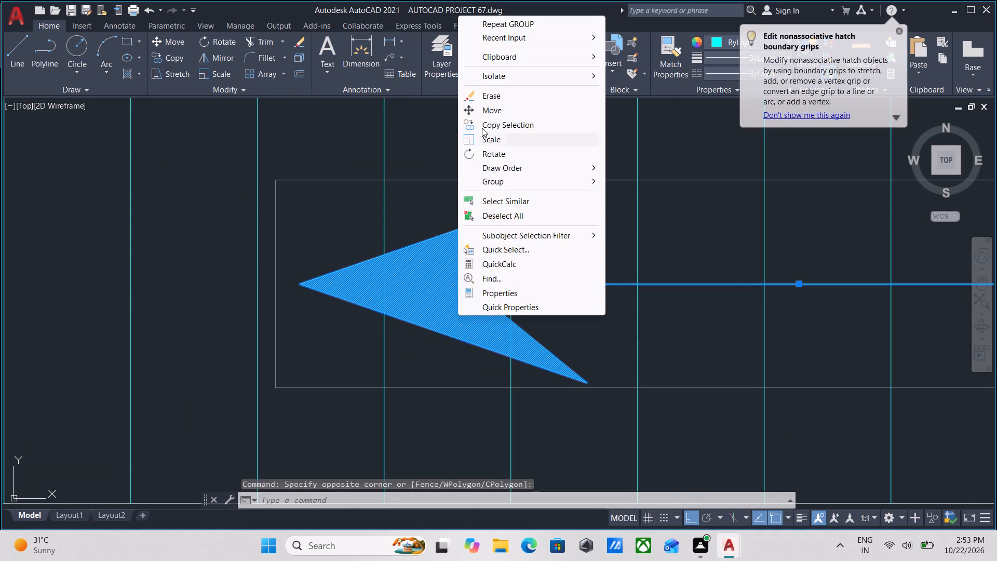
{"action": "left_click", "coordinate": [493, 98]}
{"action": "scroll", "coordinate": [497, 289], "scroll_direction": "down", "scroll_amount": 3}
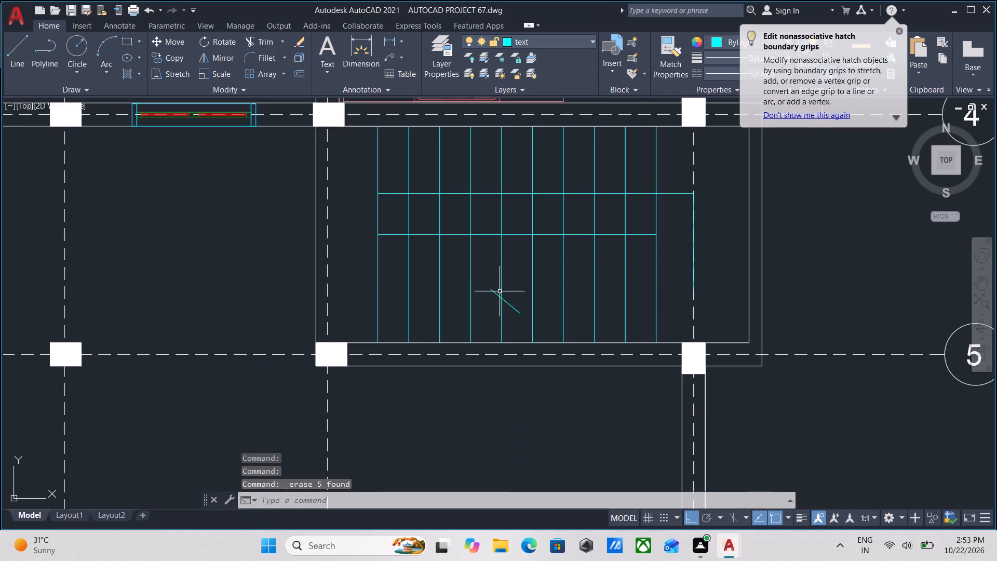
{"action": "scroll", "coordinate": [506, 299], "scroll_direction": "up", "scroll_amount": 1}
{"action": "left_click", "coordinate": [523, 296]}
{"action": "left_click", "coordinate": [514, 330]}
{"action": "right_click", "coordinate": [514, 330]}
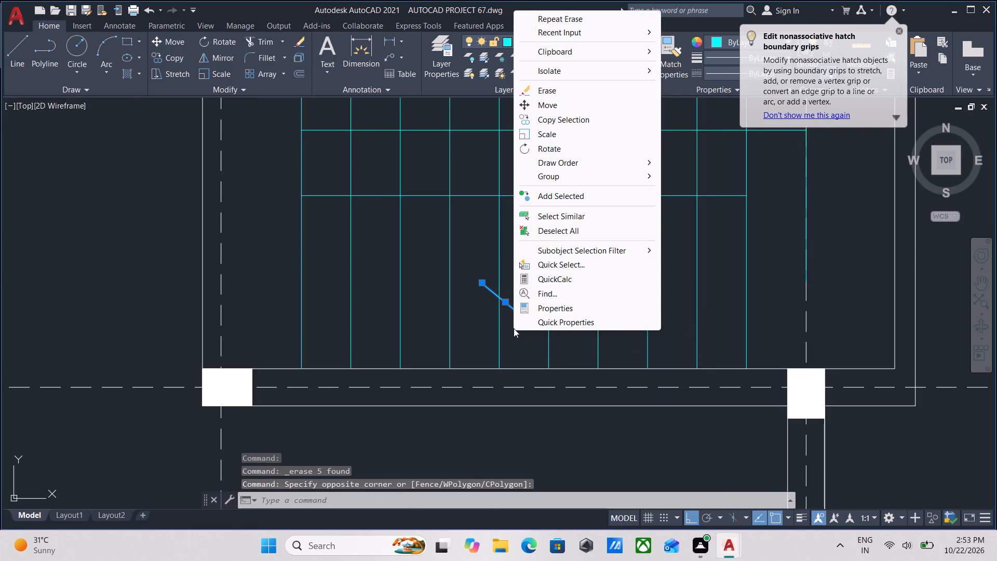
{"action": "left_click", "coordinate": [556, 90]}
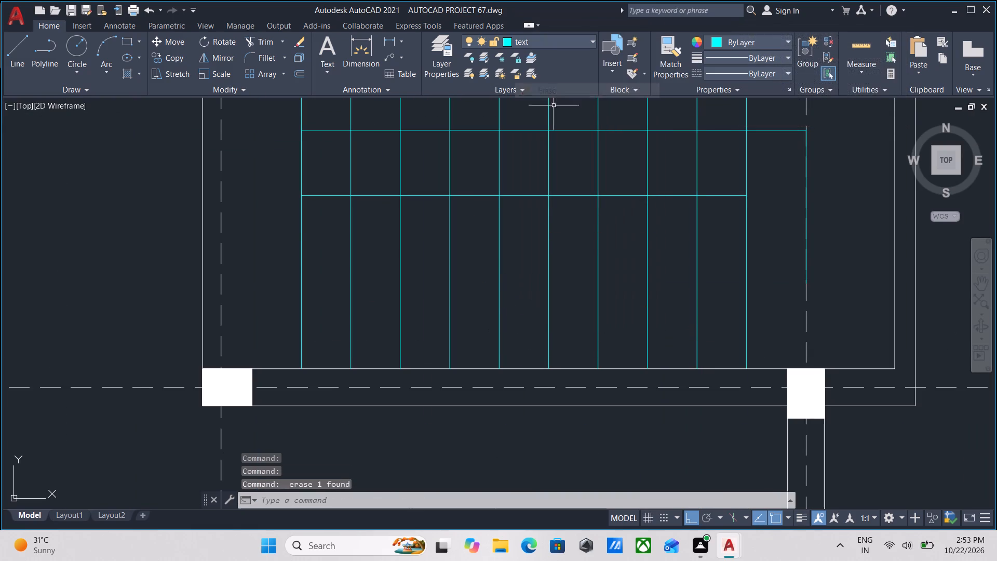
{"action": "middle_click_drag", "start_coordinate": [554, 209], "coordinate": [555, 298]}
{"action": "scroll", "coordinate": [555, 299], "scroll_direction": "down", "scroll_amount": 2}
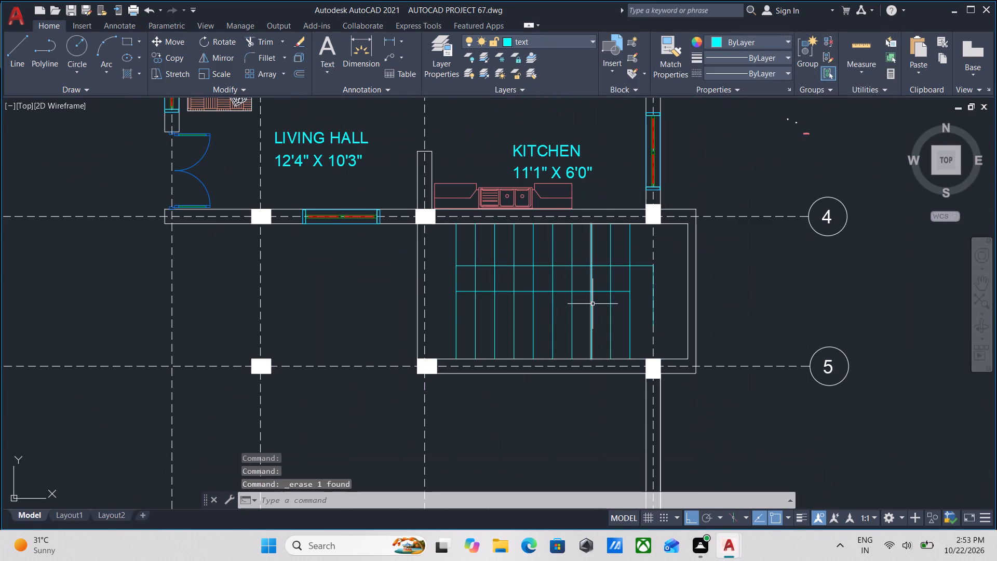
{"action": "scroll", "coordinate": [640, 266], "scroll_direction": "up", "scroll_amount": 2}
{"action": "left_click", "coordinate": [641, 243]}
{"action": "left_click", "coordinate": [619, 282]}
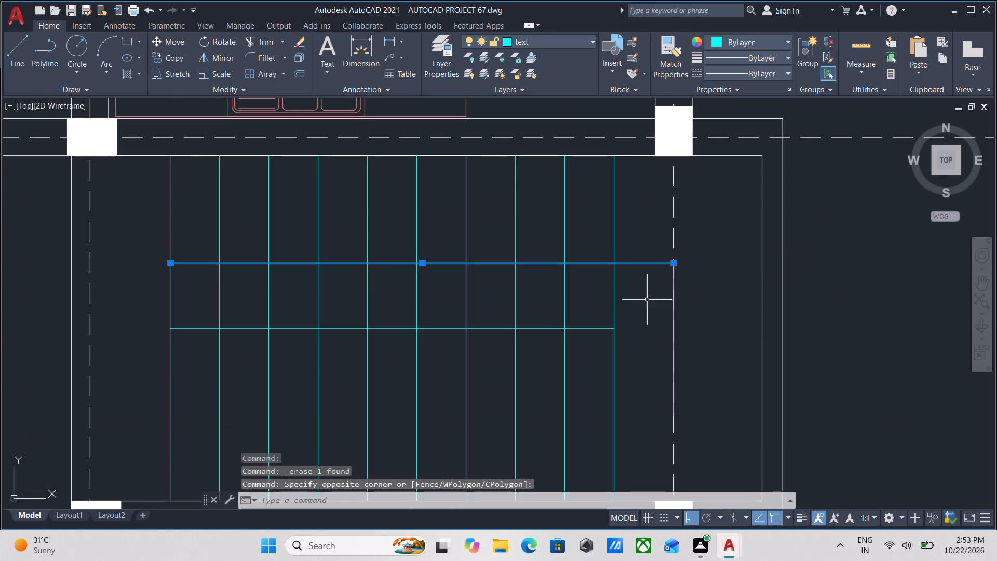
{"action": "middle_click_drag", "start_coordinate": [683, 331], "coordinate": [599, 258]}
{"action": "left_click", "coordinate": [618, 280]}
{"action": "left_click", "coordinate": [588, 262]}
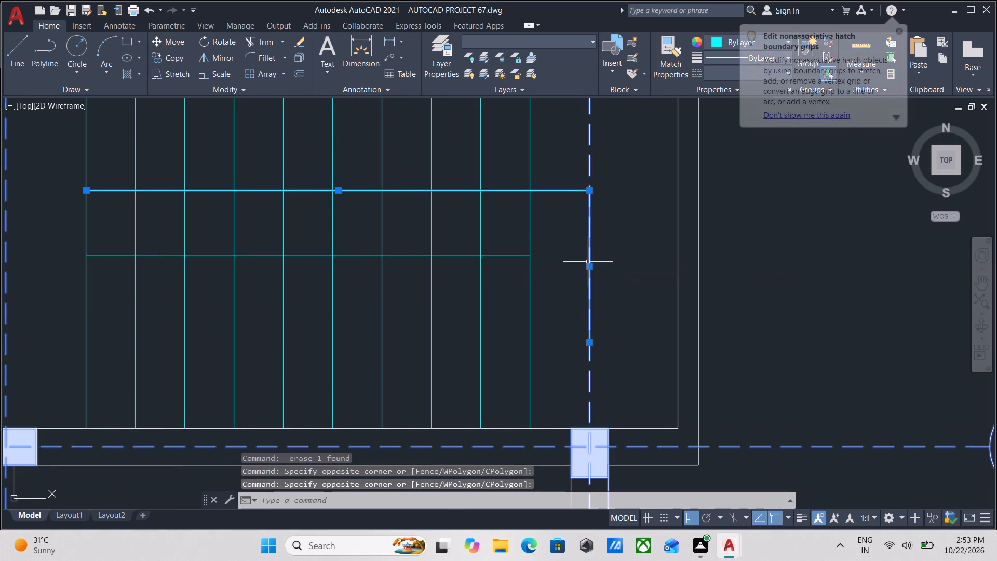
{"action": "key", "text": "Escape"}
Erase only the vertical direction line on the stair landing, keeping the upper horizontal direction line.
{"action": "left_click", "coordinate": [583, 182]}
{"action": "left_click", "coordinate": [578, 193]}
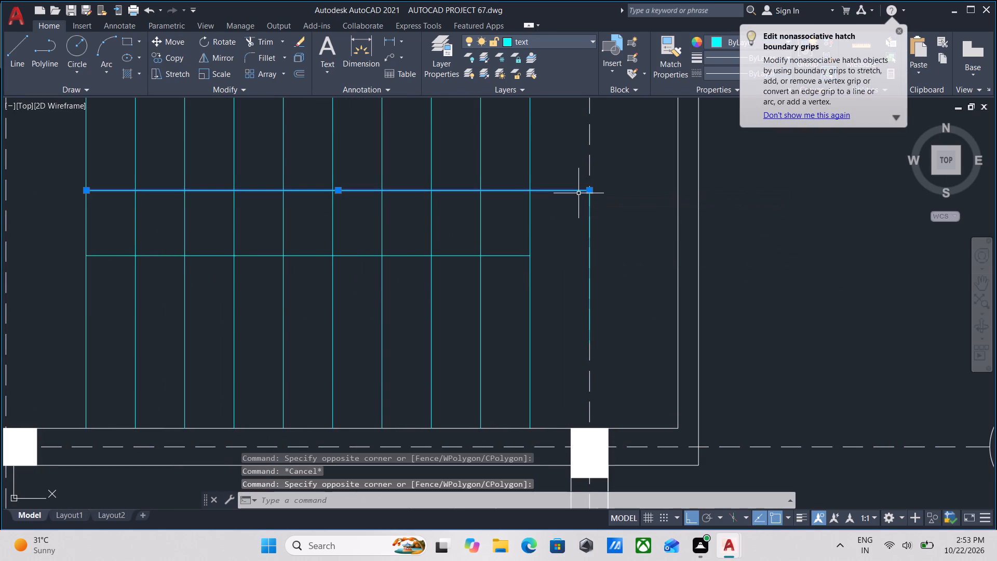
{"action": "scroll", "coordinate": [578, 194], "scroll_direction": "up", "scroll_amount": 2}
{"action": "left_click", "coordinate": [549, 148]}
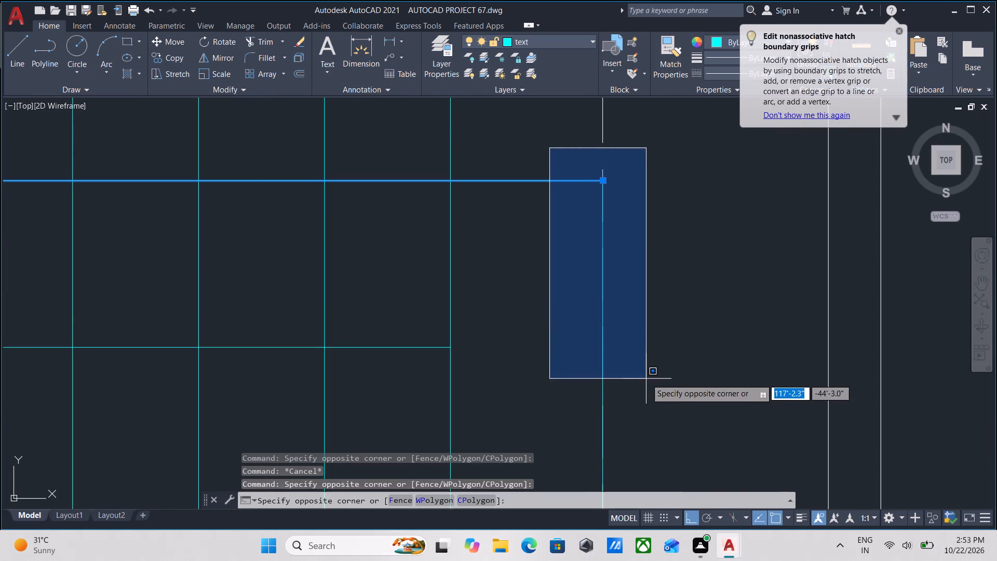
{"action": "middle_click_drag", "start_coordinate": [641, 372], "coordinate": [603, 245]}
{"action": "middle_click_drag", "start_coordinate": [614, 385], "coordinate": [592, 280]}
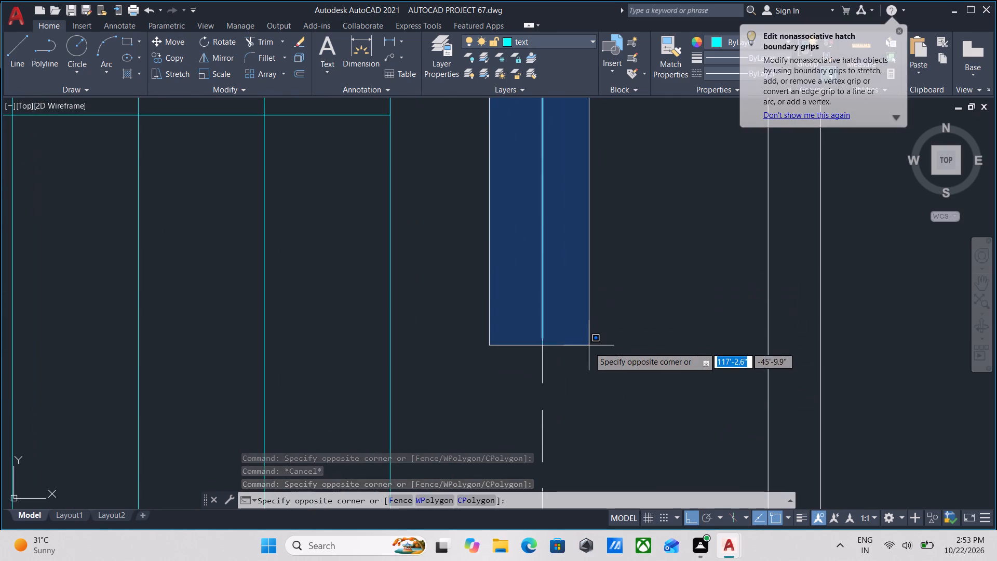
{"action": "left_click", "coordinate": [590, 356]}
{"action": "scroll", "coordinate": [599, 349], "scroll_direction": "down", "scroll_amount": 3}
{"action": "middle_click_drag", "start_coordinate": [595, 364], "coordinate": [592, 400]}
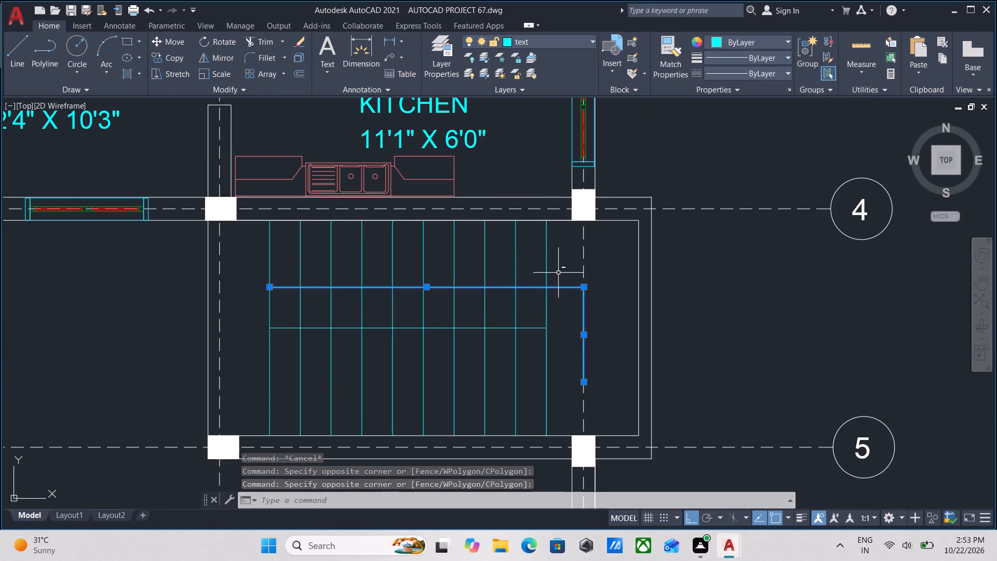
{"action": "left_click_drag", "start_coordinate": [567, 263], "coordinate": [557, 302], "text": "shift"}
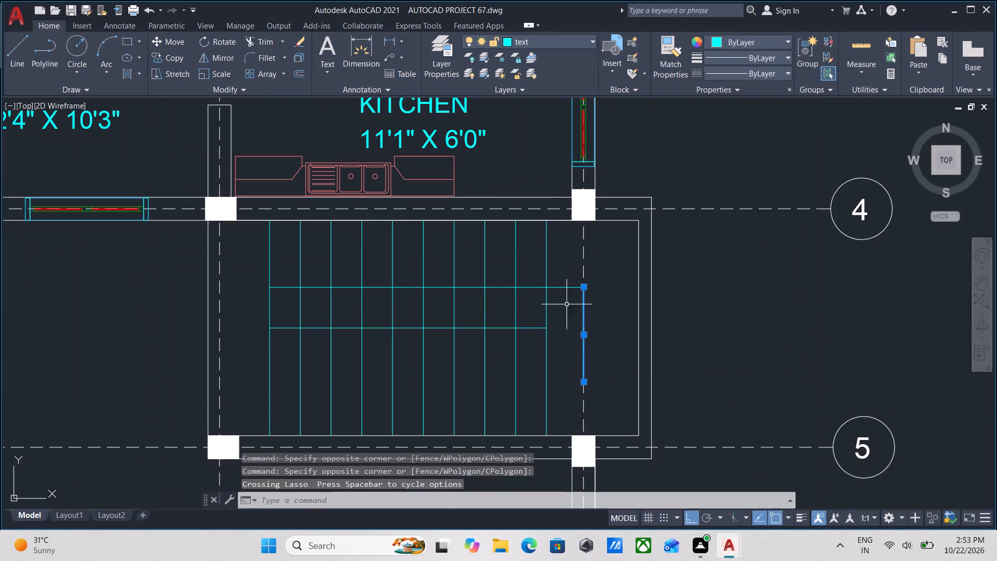
{"action": "right_click", "coordinate": [605, 303]}
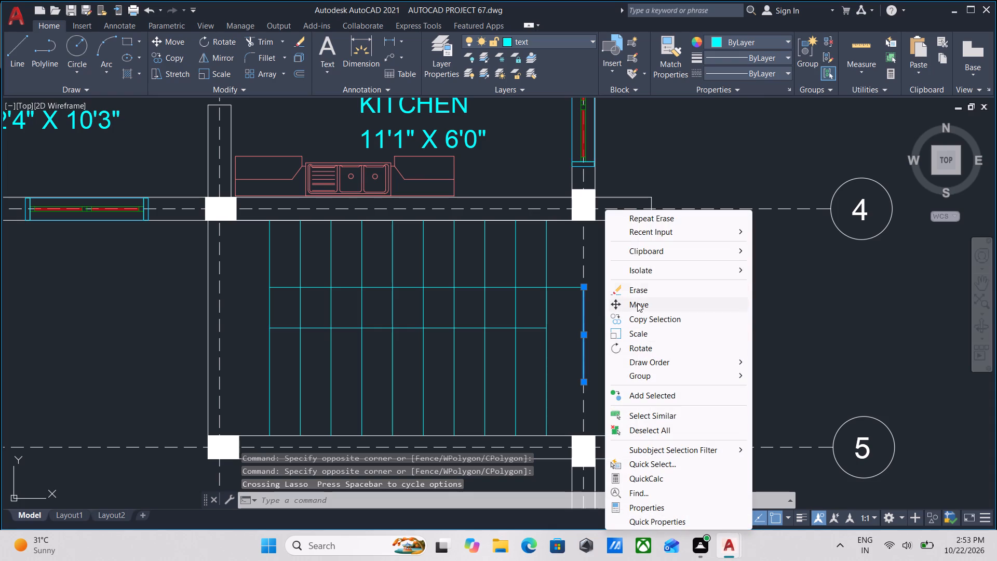
{"action": "left_click", "coordinate": [637, 290]}
Shorten the upper horizontal direction line by stretching its landing-side end back to between the sixth and seventh tread lines.
{"action": "scroll", "coordinate": [607, 287], "scroll_direction": "up", "scroll_amount": 3}
{"action": "middle_click_drag", "start_coordinate": [495, 309], "coordinate": [589, 287]}
{"action": "scroll", "coordinate": [516, 298], "scroll_direction": "down", "scroll_amount": 1}
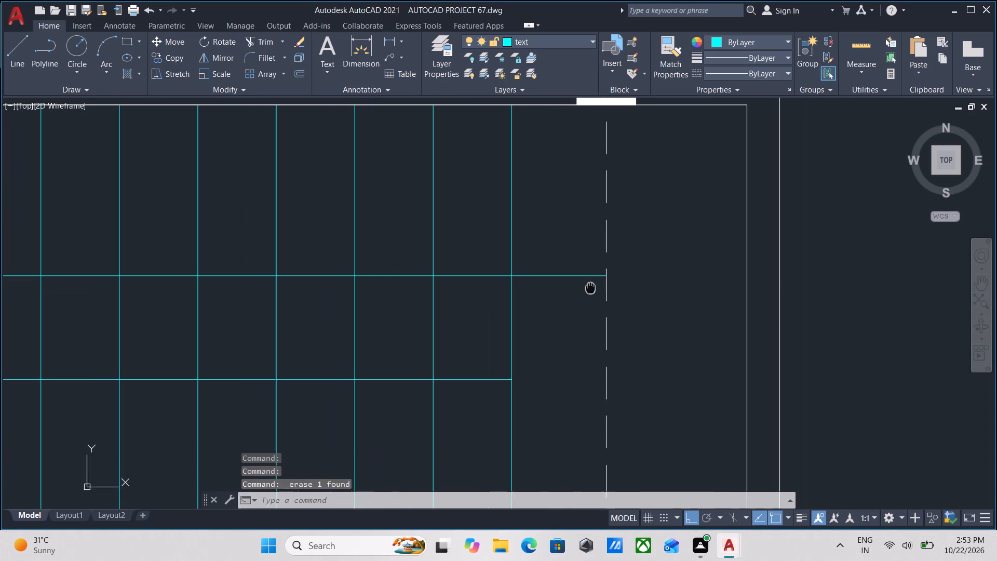
{"action": "middle_click_drag", "start_coordinate": [546, 309], "coordinate": [631, 347]}
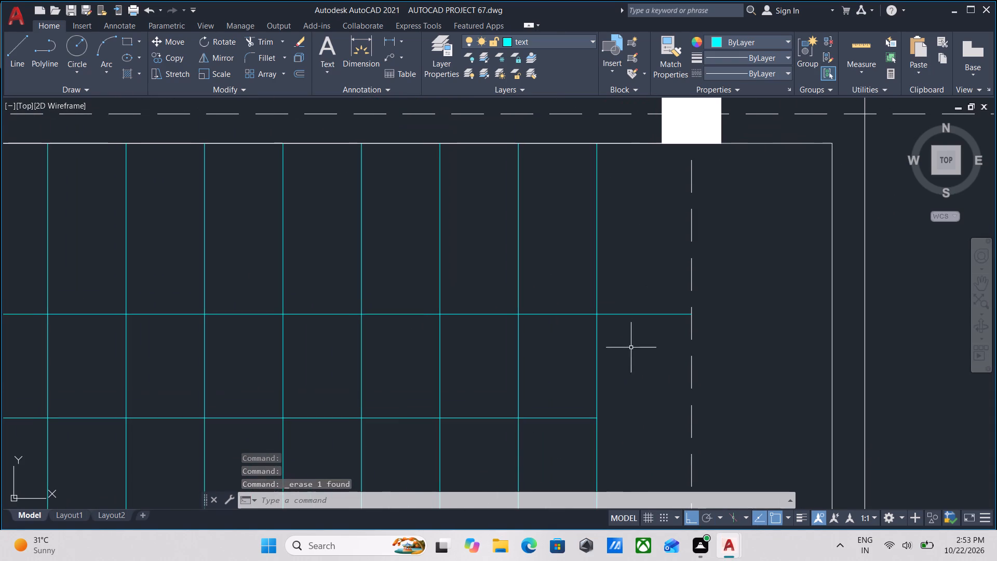
{"action": "left_click", "coordinate": [651, 339]}
{"action": "left_click", "coordinate": [619, 288]}
{"action": "left_click", "coordinate": [690, 314]}
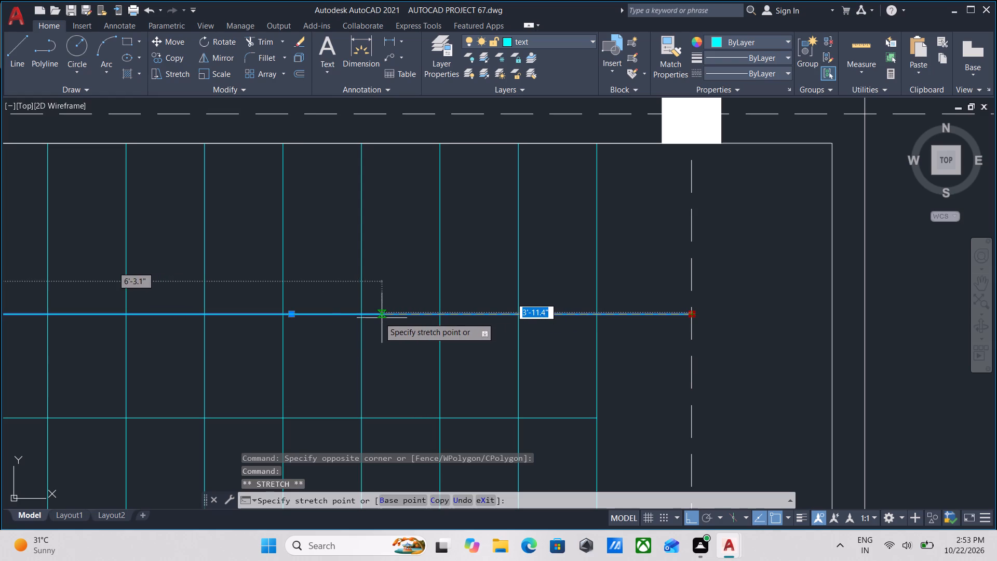
{"action": "left_click", "coordinate": [321, 313]}
{"action": "middle_click_drag", "start_coordinate": [355, 318], "coordinate": [514, 322]}
{"action": "key", "text": "Escape"}
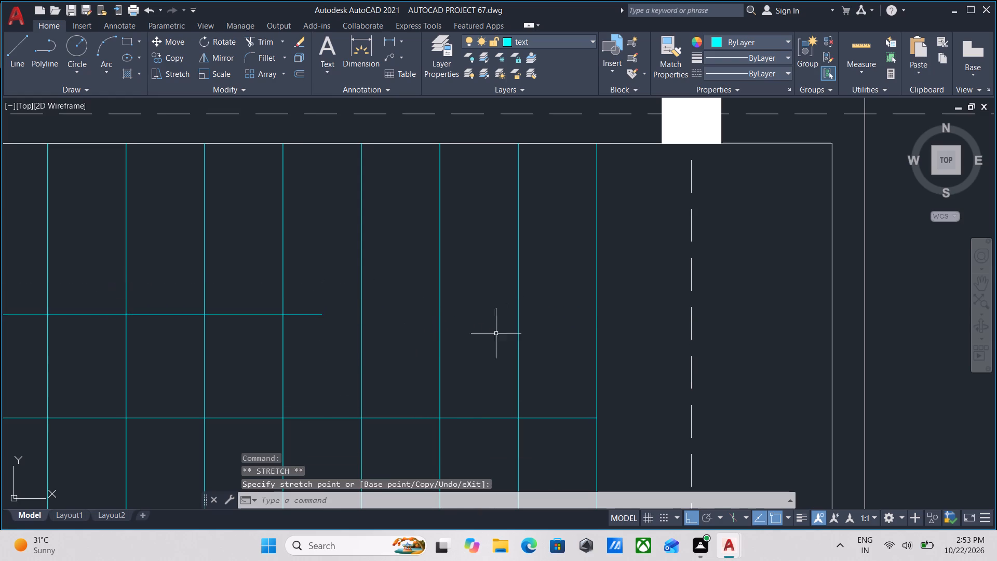
Draw the arrowhead's lower half from the shortened line's end: about 7.5" back to the sixth tread, slanted to the seventh, and about 6" back.
{"action": "scroll", "coordinate": [394, 337], "scroll_direction": "down", "scroll_amount": 1}
{"action": "middle_click_drag", "start_coordinate": [396, 337], "coordinate": [582, 320]}
{"action": "scroll", "coordinate": [519, 316], "scroll_direction": "up", "scroll_amount": 1}
{"action": "middle_click_drag", "start_coordinate": [556, 330], "coordinate": [603, 333]}
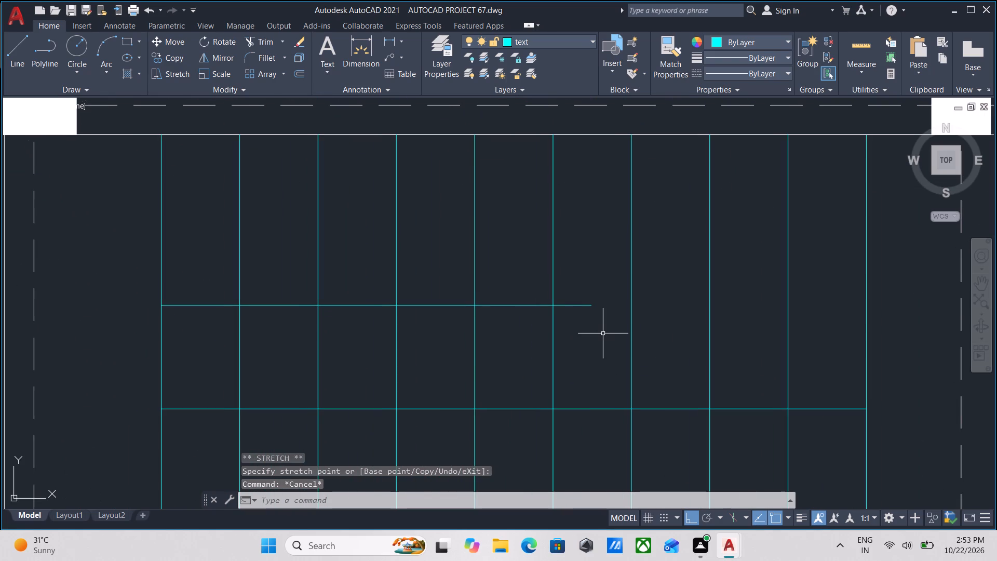
{"action": "key", "text": "l"}
{"action": "key", "text": "Return"}
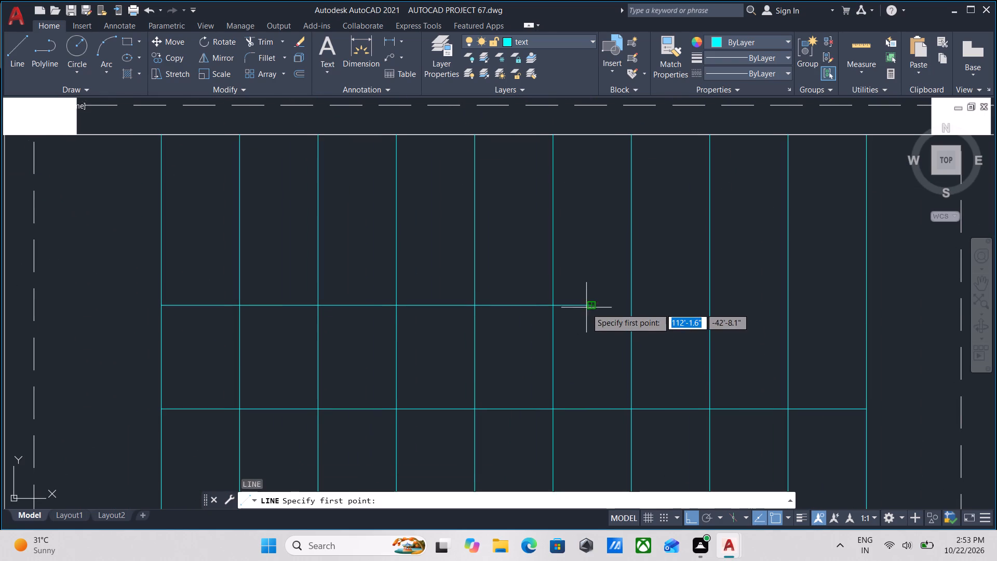
{"action": "left_click", "coordinate": [592, 306]}
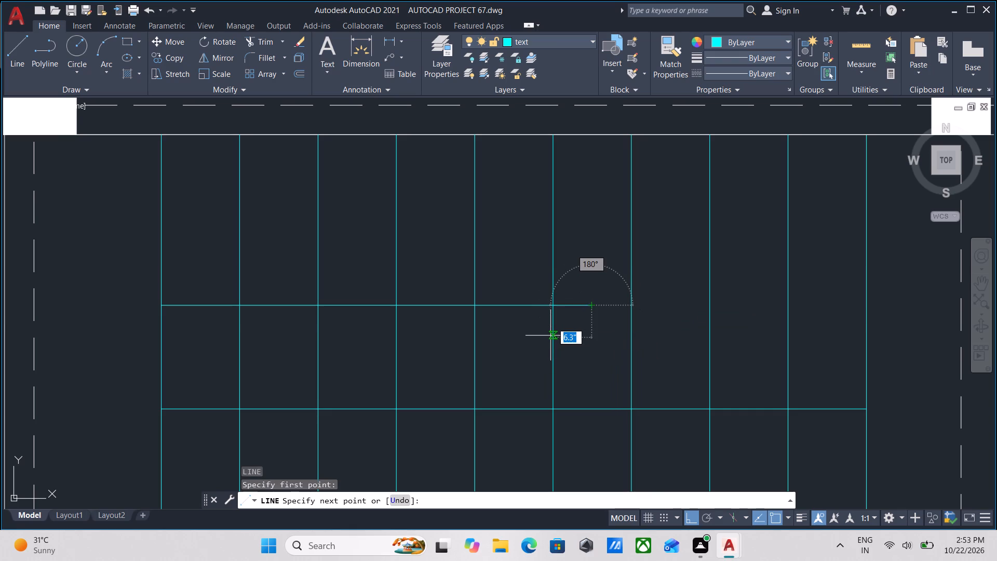
{"action": "left_click", "coordinate": [552, 336]}
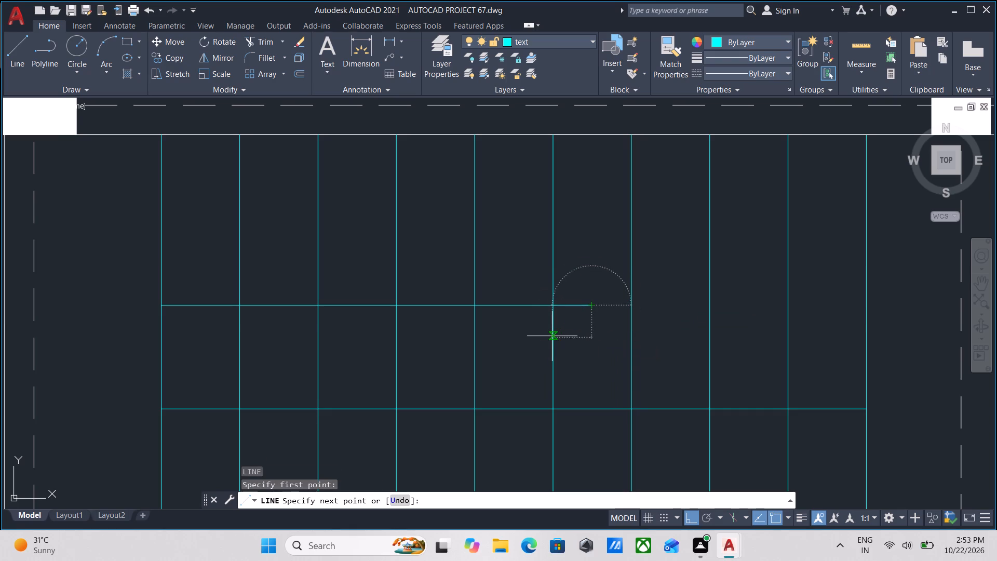
{"action": "key", "text": "F8"}
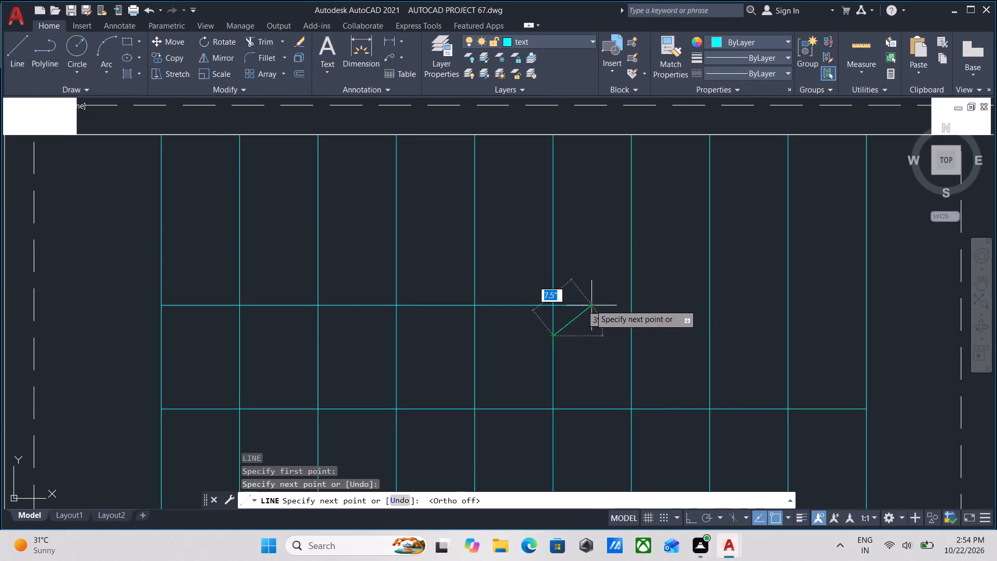
{"action": "left_click", "coordinate": [629, 303]}
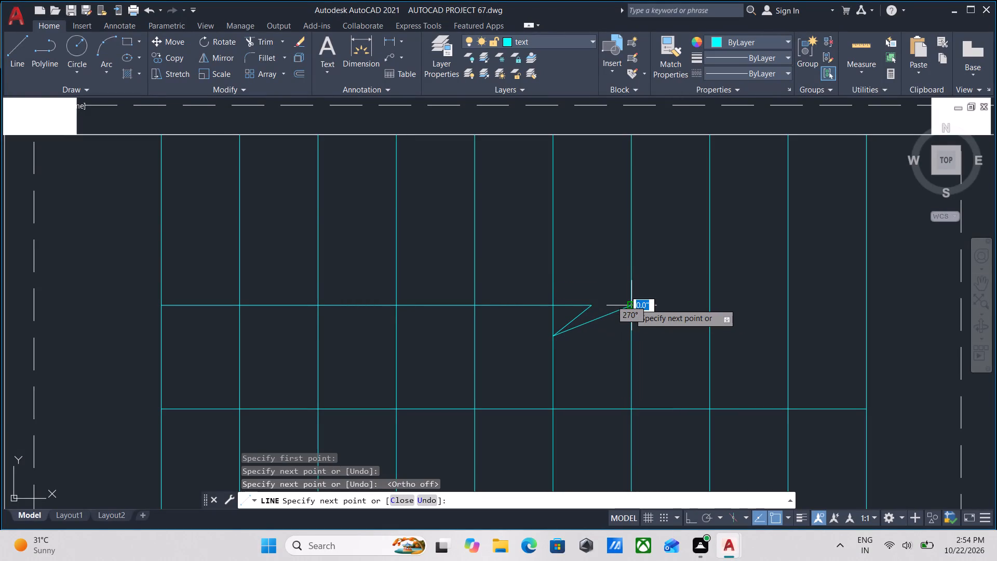
{"action": "left_click", "coordinate": [588, 304]}
{"action": "key", "text": "Escape"}
Mirror the arrowhead's two slanted segments about the upper horizontal direction line, keeping the source objects.
{"action": "scroll", "coordinate": [595, 318], "scroll_direction": "up", "scroll_amount": 2}
{"action": "left_click", "coordinate": [608, 344]}
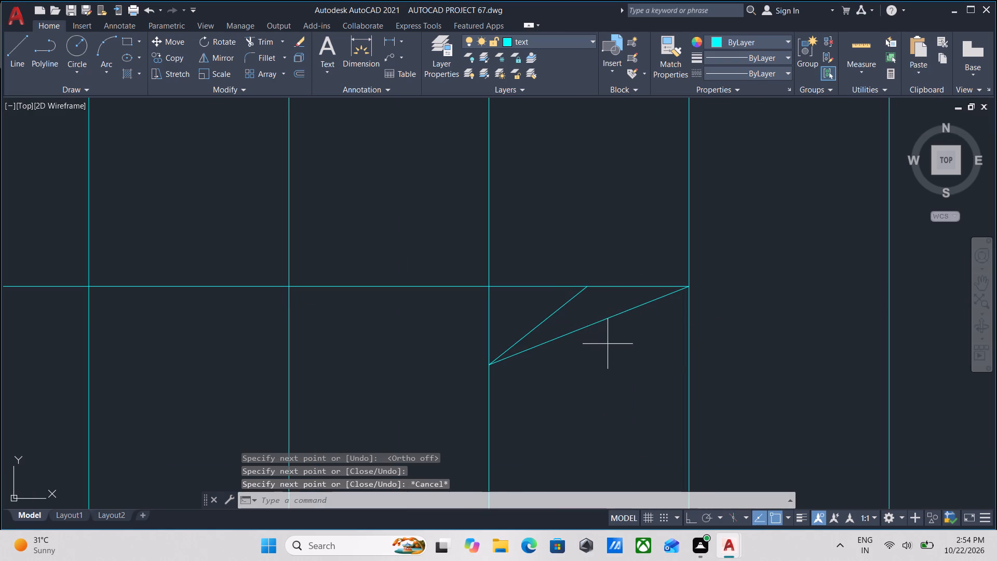
{"action": "left_click", "coordinate": [536, 302]}
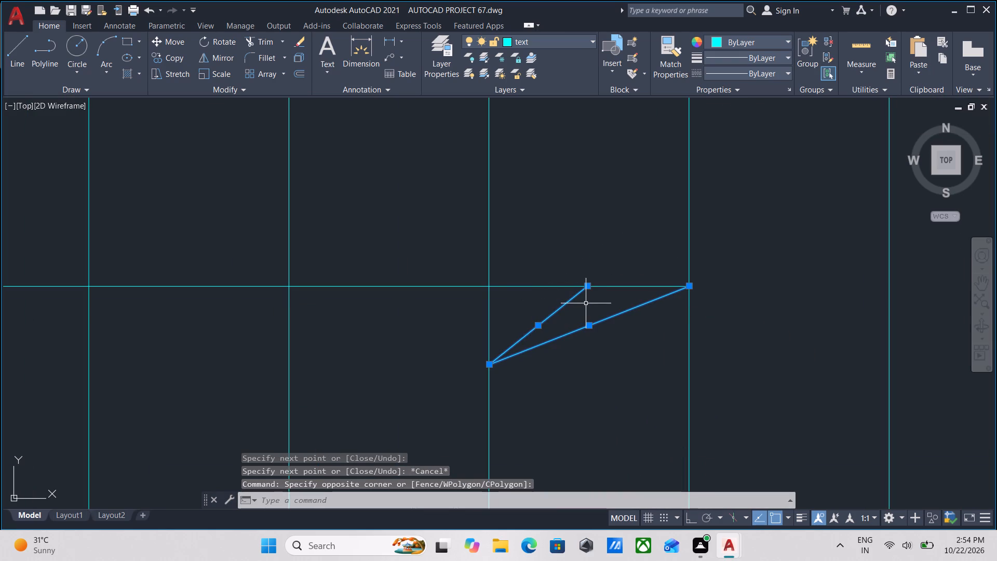
{"action": "type", "text": "MI"}
{"action": "key", "text": "Return"}
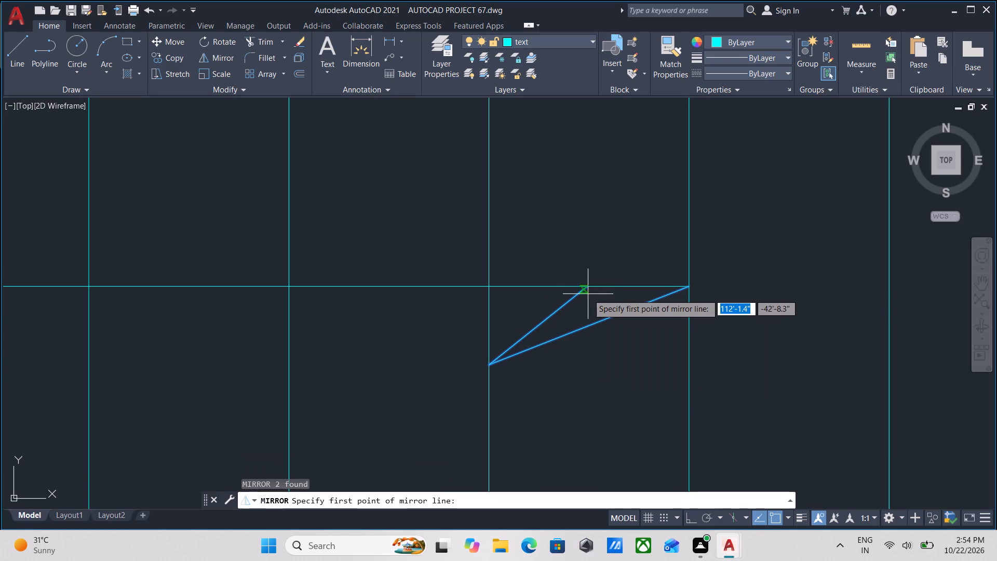
{"action": "left_click", "coordinate": [588, 289]}
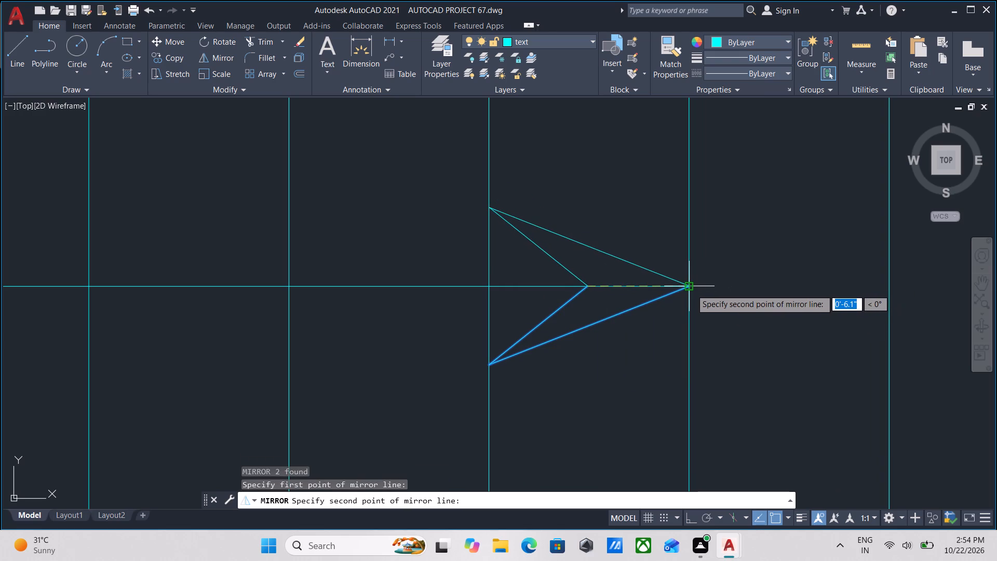
{"action": "left_click", "coordinate": [690, 289]}
{"action": "left_click_drag", "start_coordinate": [718, 335], "coordinate": [690, 289]}
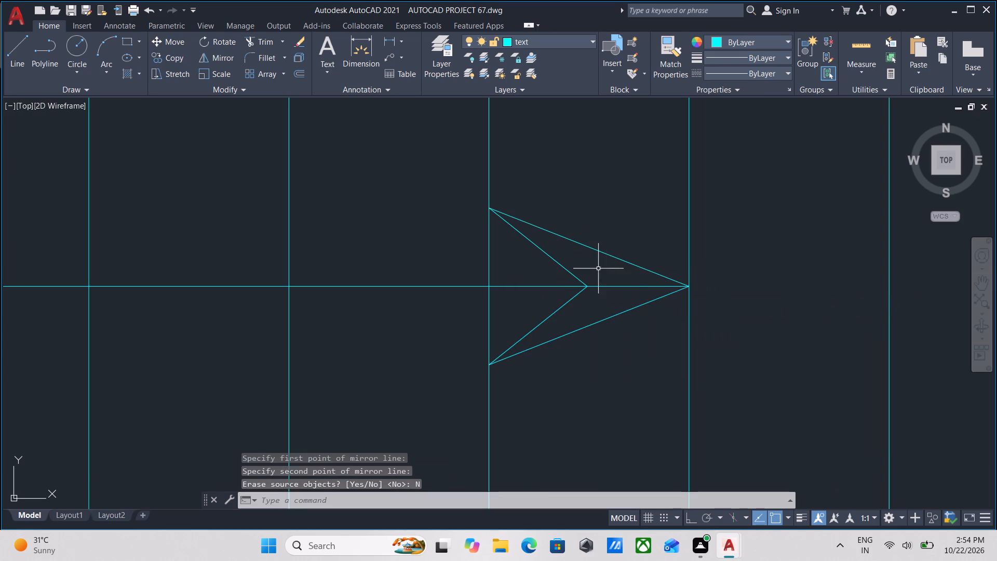
Trim away the piece of the horizontal direction line inside the arrowhead, between its inner notch and its tip.
{"action": "scroll", "coordinate": [596, 277], "scroll_direction": "up", "scroll_amount": 1}
{"action": "type", "text": "TR"}
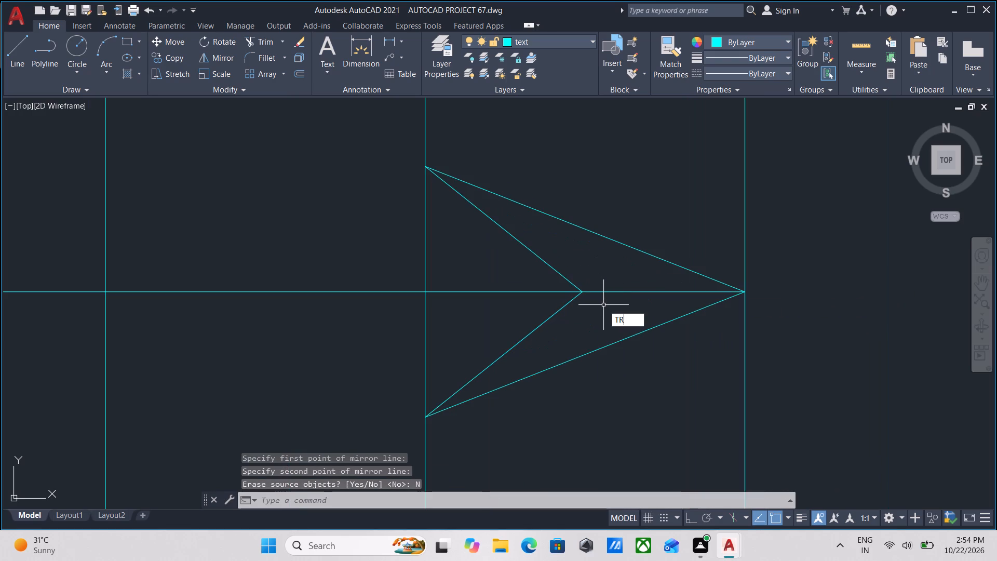
{"action": "key", "text": "Return"}
{"action": "left_click", "coordinate": [603, 305]}
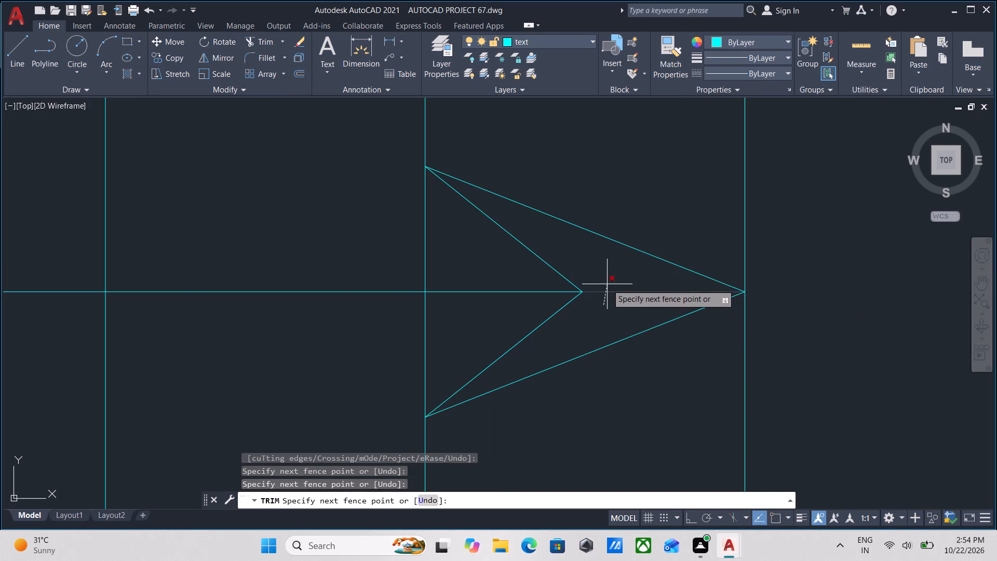
{"action": "left_click", "coordinate": [607, 284]}
{"action": "scroll", "coordinate": [607, 284], "scroll_direction": "down", "scroll_amount": 2}
{"action": "middle_click_drag", "start_coordinate": [607, 288], "coordinate": [610, 300]}
{"action": "key", "text": "Escape"}
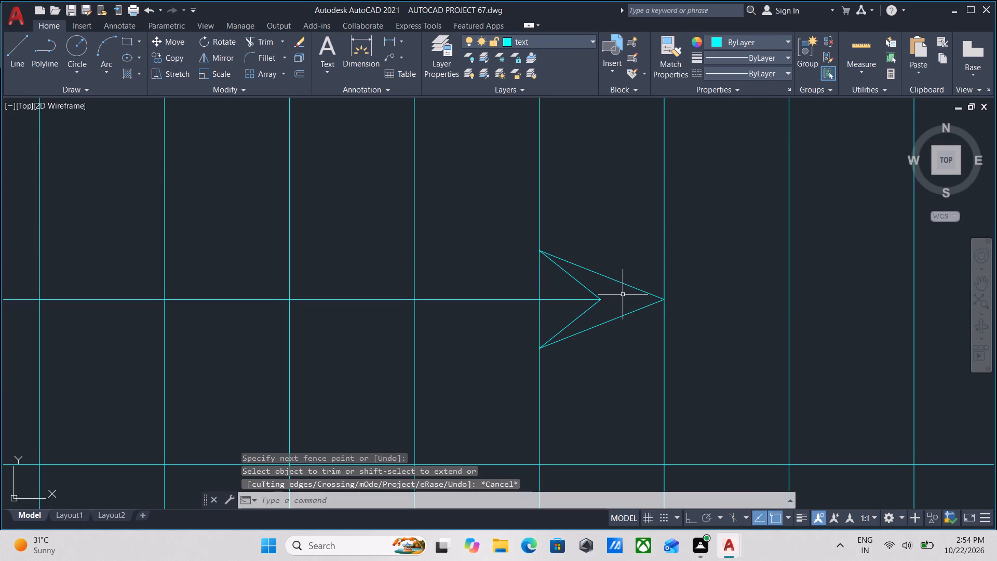
Hatch the inside of the arrowhead outline on the upper stair flight.
{"action": "key", "text": "h"}
{"action": "key", "text": "Return"}
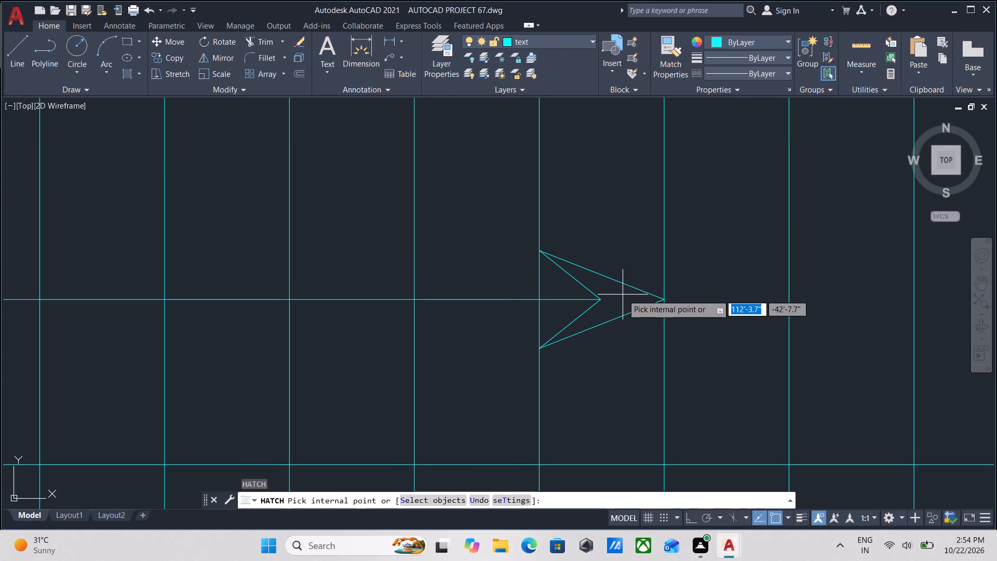
{"action": "left_click", "coordinate": [623, 295]}
{"action": "left_click", "coordinate": [784, 44]}
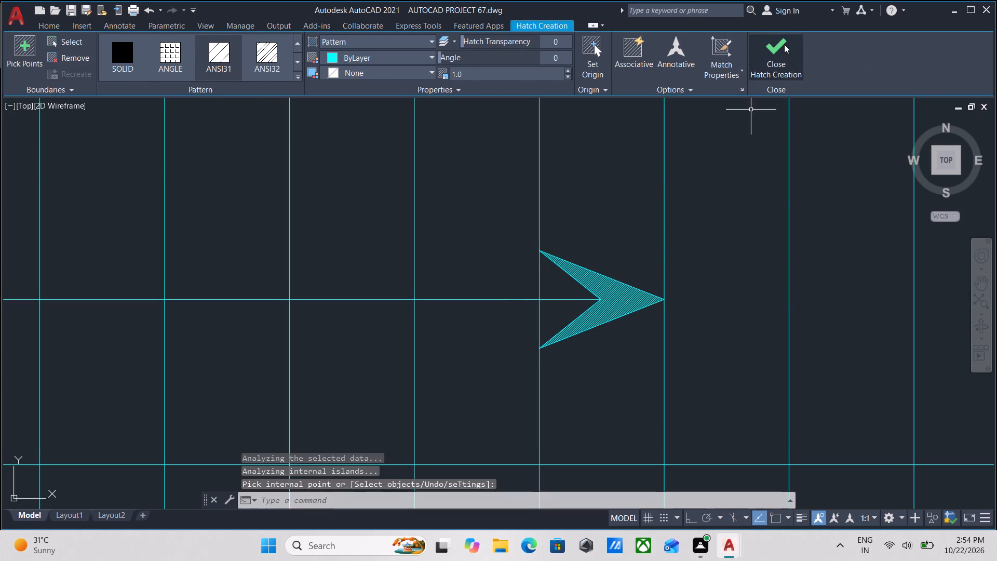
Group the direction line, the arrowhead segments and the hatch into one object.
{"action": "left_click", "coordinate": [634, 356]}
{"action": "left_click", "coordinate": [580, 245]}
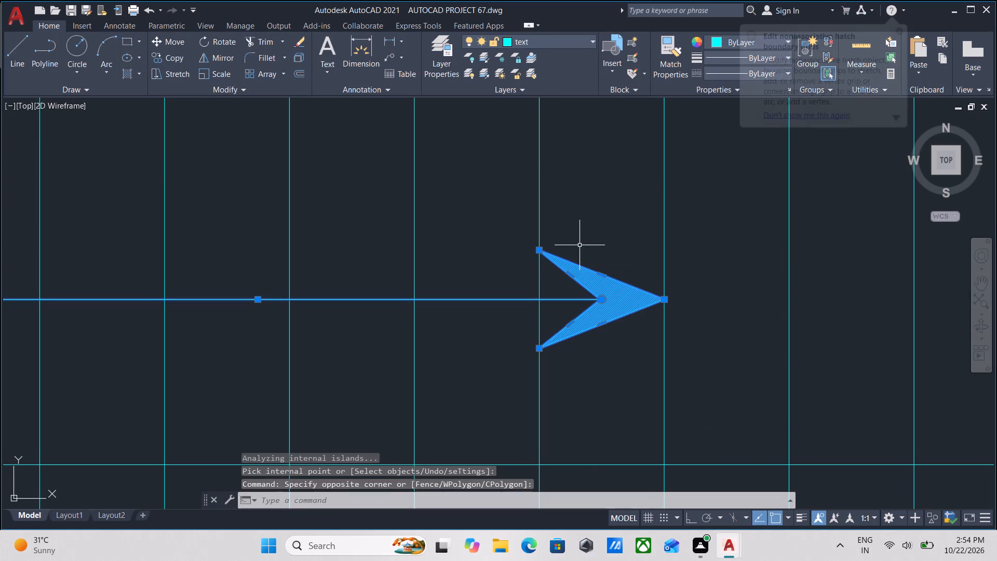
{"action": "middle_click_drag", "start_coordinate": [580, 245], "coordinate": [690, 220]}
{"action": "scroll", "coordinate": [692, 219], "scroll_direction": "down", "scroll_amount": 1}
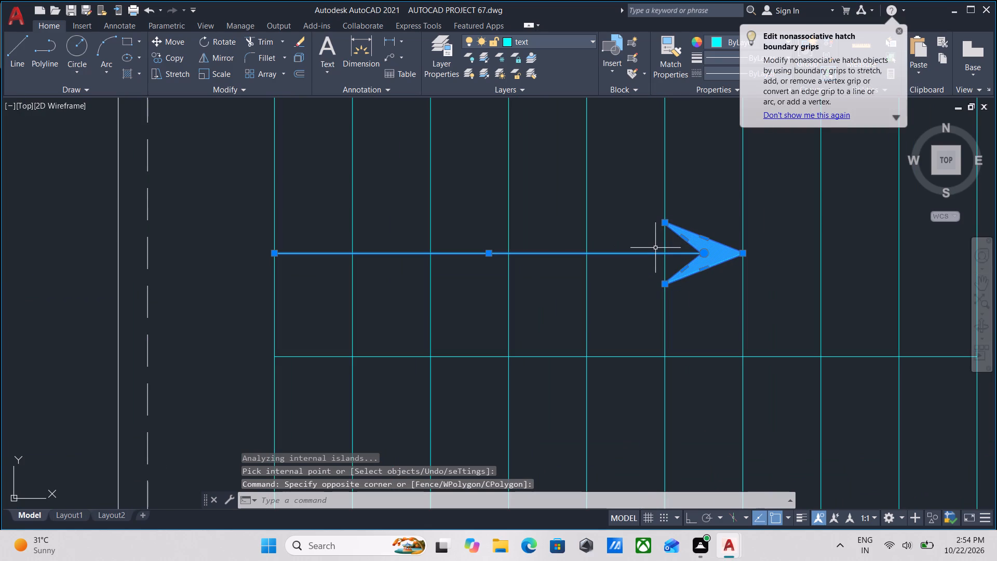
{"action": "key", "text": "g"}
{"action": "key", "text": "Return"}
Copy the grouped arrow horizontally from its tail end to the first tread line of the upper flight in the plan with the balcony.
{"action": "scroll", "coordinate": [655, 248], "scroll_direction": "down", "scroll_amount": 3}
{"action": "scroll", "coordinate": [626, 239], "scroll_direction": "up", "scroll_amount": 2}
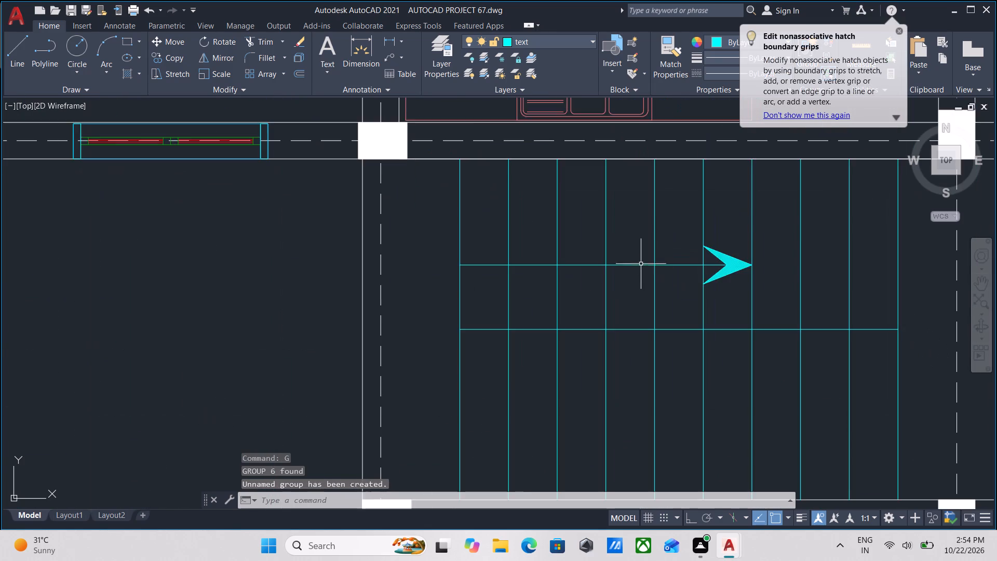
{"action": "scroll", "coordinate": [644, 277], "scroll_direction": "up", "scroll_amount": 2}
{"action": "left_click", "coordinate": [656, 281]}
{"action": "left_click", "coordinate": [628, 237]}
{"action": "scroll", "coordinate": [628, 237], "scroll_direction": "down", "scroll_amount": 2}
{"action": "middle_click_drag", "start_coordinate": [628, 237], "coordinate": [540, 269]}
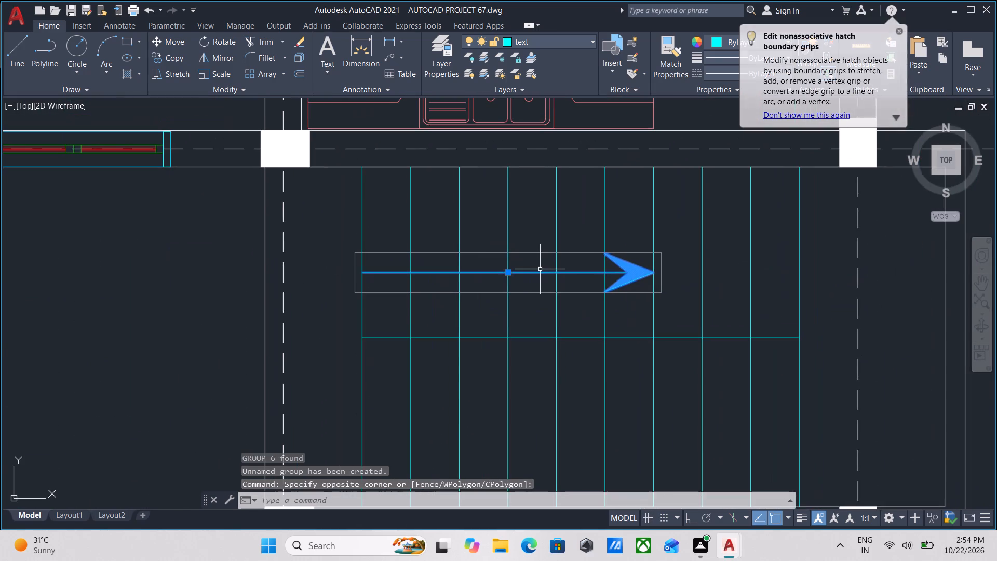
{"action": "type", "text": "CO"}
{"action": "key", "text": "Return"}
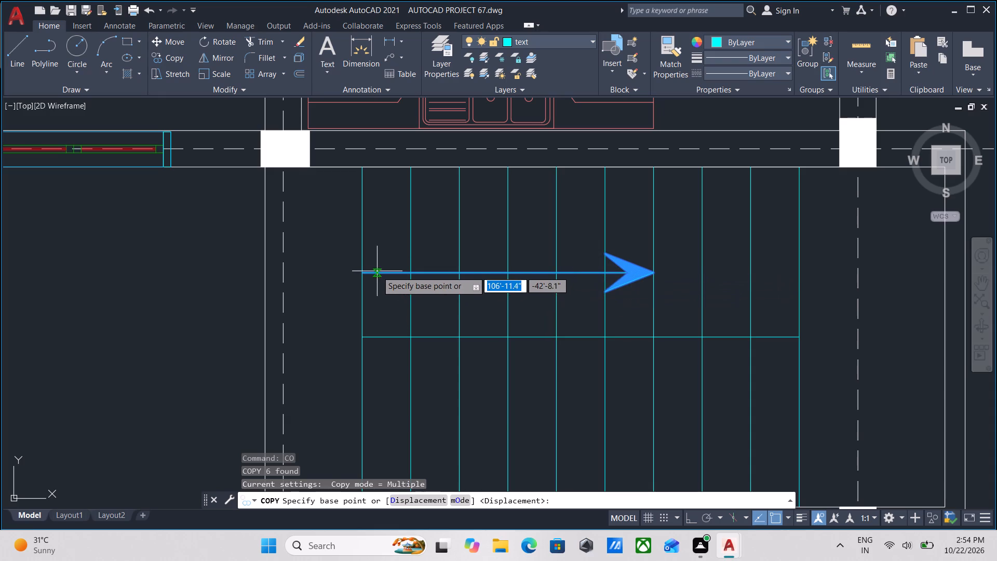
{"action": "left_click", "coordinate": [359, 272]}
{"action": "middle_click_drag", "start_coordinate": [720, 257], "coordinate": [206, 293]}
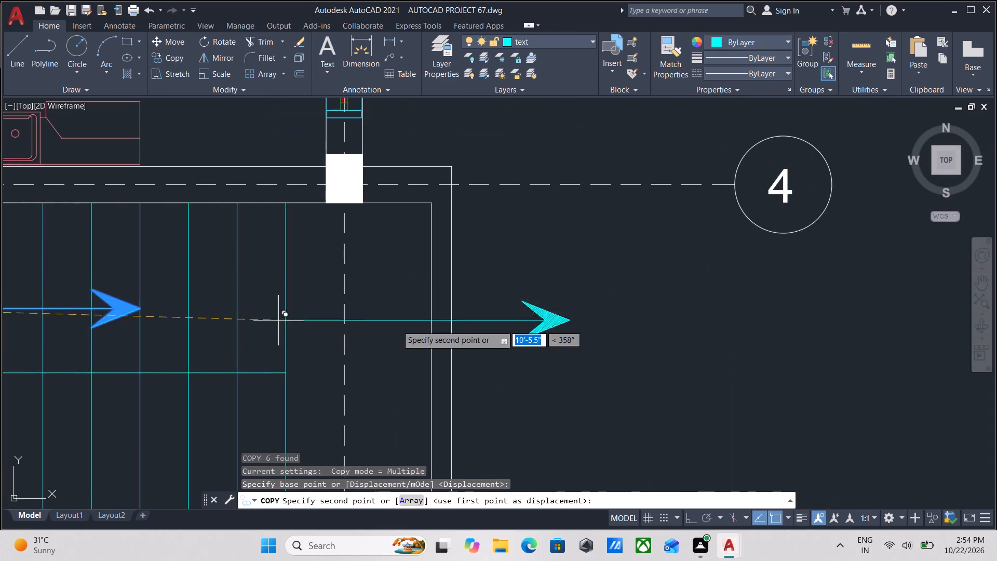
{"action": "scroll", "coordinate": [490, 306], "scroll_direction": "down", "scroll_amount": 4}
{"action": "middle_click_drag", "start_coordinate": [495, 303], "coordinate": [354, 312]}
{"action": "scroll", "coordinate": [393, 341], "scroll_direction": "down", "scroll_amount": 1}
{"action": "middle_click_drag", "start_coordinate": [399, 342], "coordinate": [371, 326]}
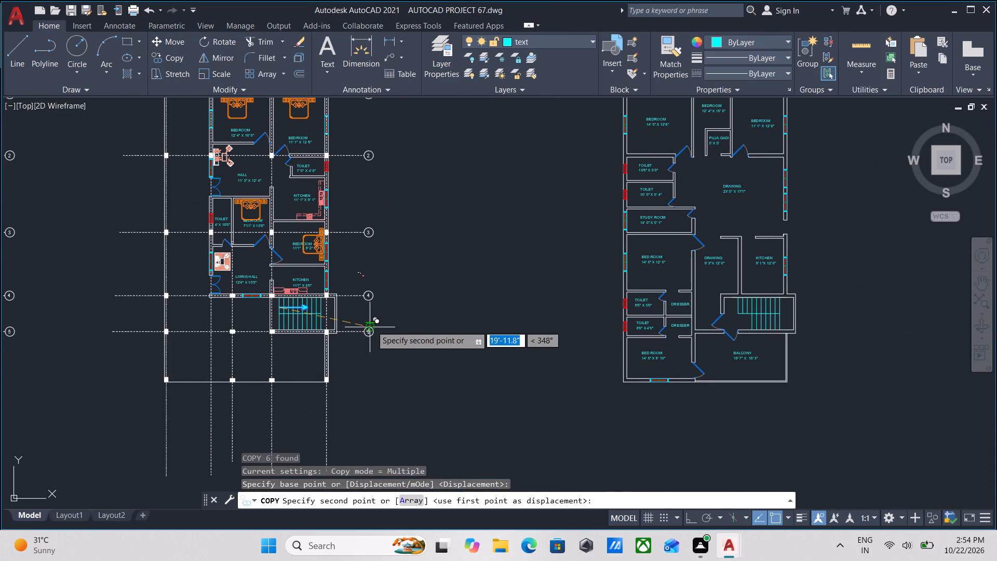
{"action": "key", "text": "F8"}
{"action": "scroll", "coordinate": [673, 306], "scroll_direction": "up", "scroll_amount": 2}
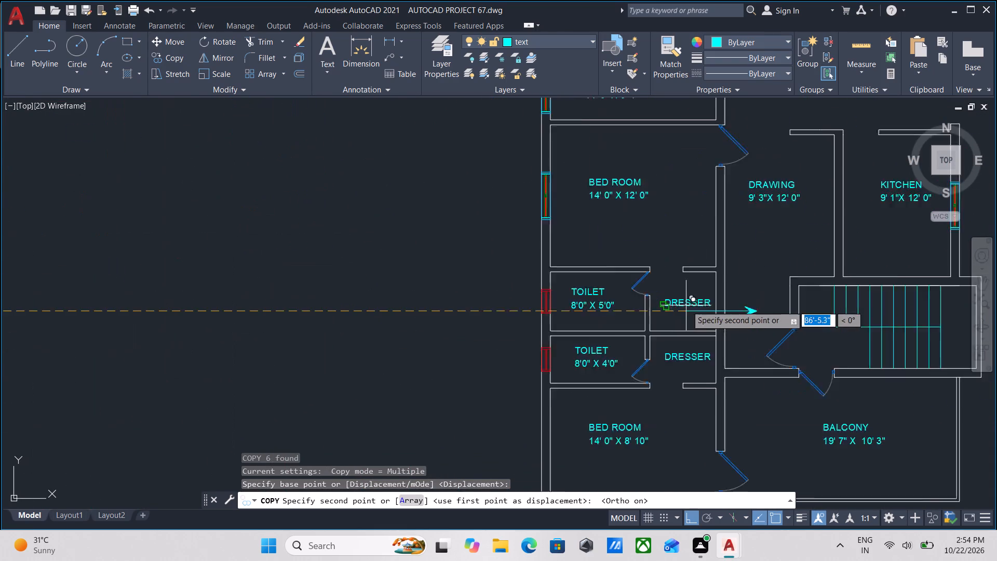
{"action": "scroll", "coordinate": [687, 305], "scroll_direction": "up", "scroll_amount": 1}
{"action": "middle_click_drag", "start_coordinate": [764, 304], "coordinate": [685, 316]}
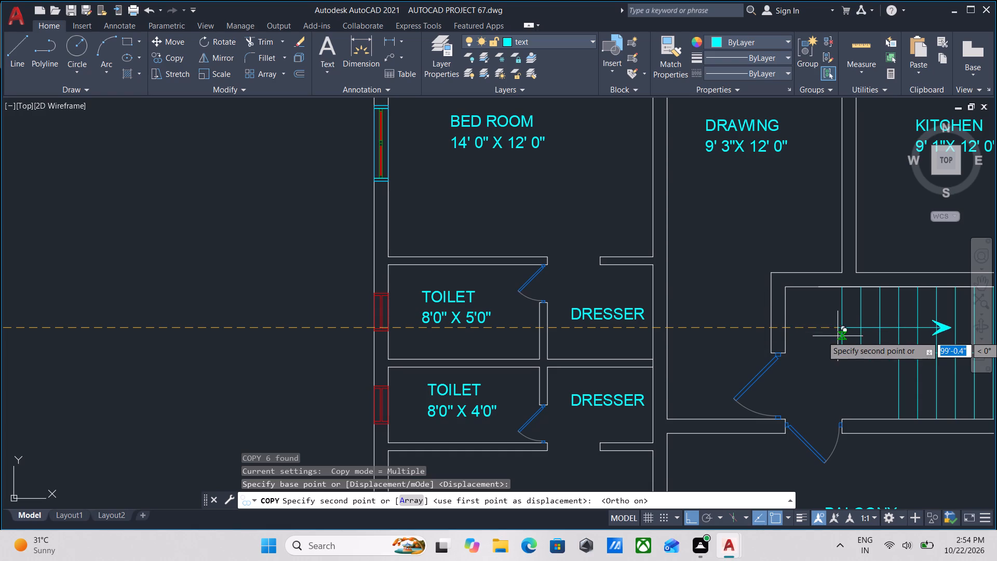
{"action": "left_click", "coordinate": [844, 327]}
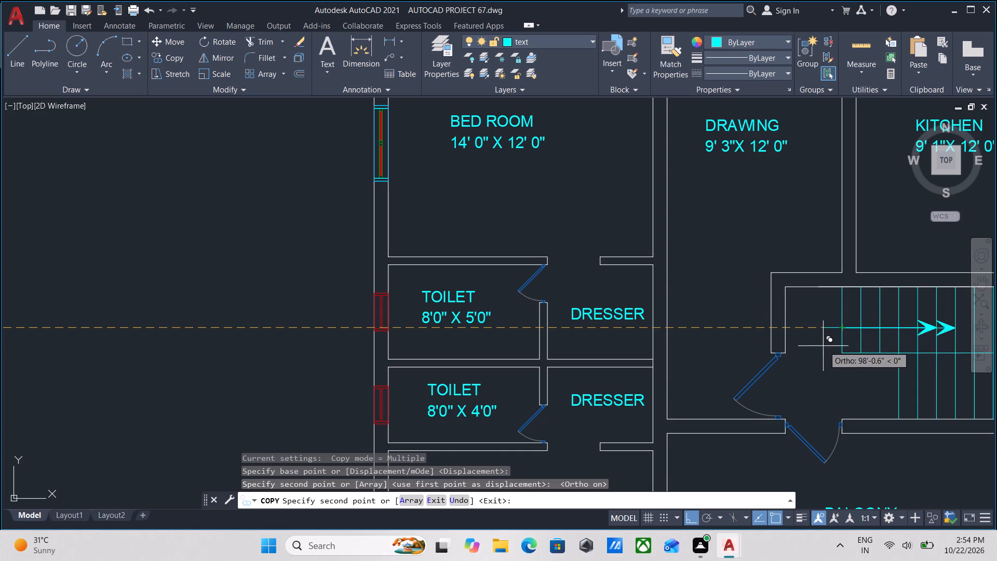
{"action": "key", "text": "Escape"}
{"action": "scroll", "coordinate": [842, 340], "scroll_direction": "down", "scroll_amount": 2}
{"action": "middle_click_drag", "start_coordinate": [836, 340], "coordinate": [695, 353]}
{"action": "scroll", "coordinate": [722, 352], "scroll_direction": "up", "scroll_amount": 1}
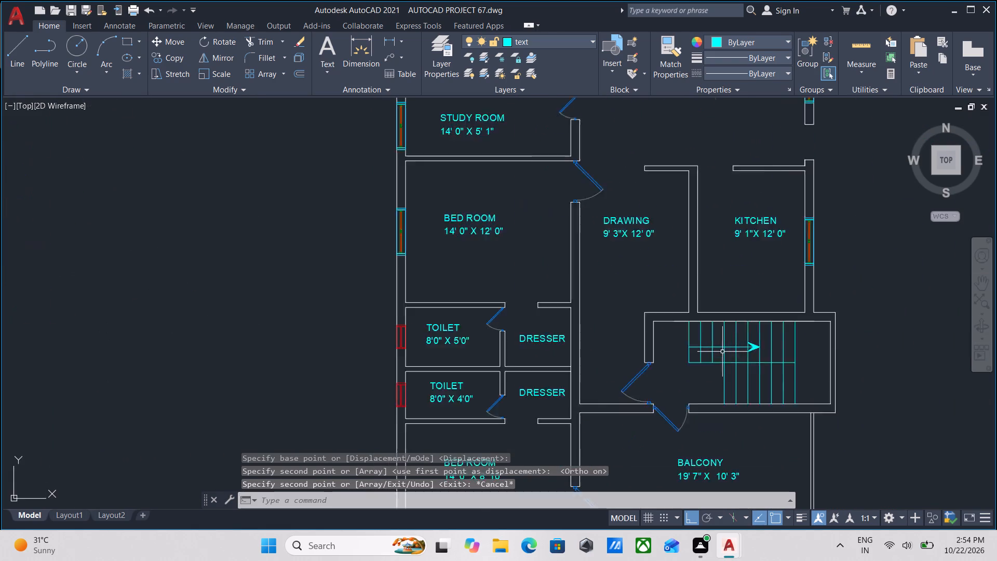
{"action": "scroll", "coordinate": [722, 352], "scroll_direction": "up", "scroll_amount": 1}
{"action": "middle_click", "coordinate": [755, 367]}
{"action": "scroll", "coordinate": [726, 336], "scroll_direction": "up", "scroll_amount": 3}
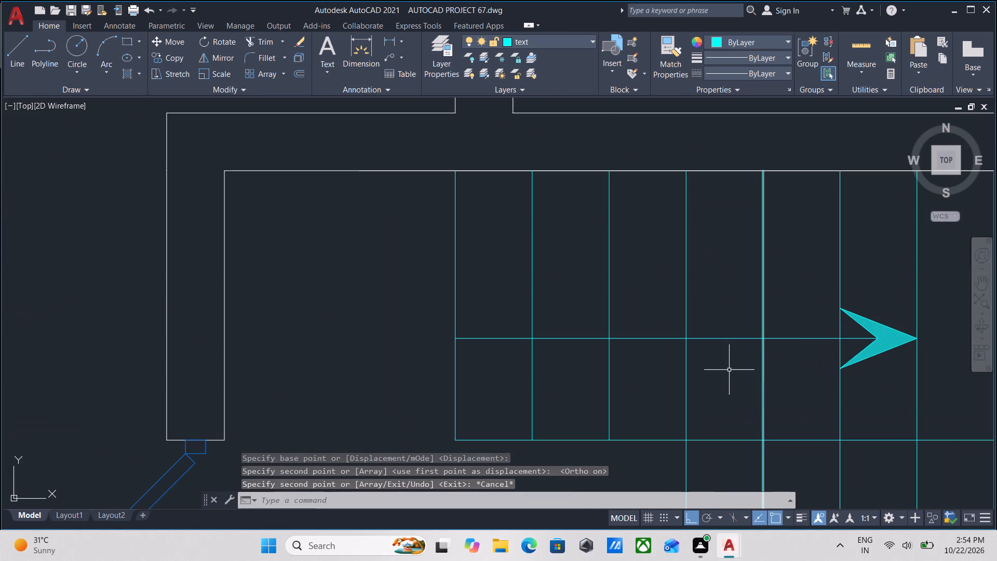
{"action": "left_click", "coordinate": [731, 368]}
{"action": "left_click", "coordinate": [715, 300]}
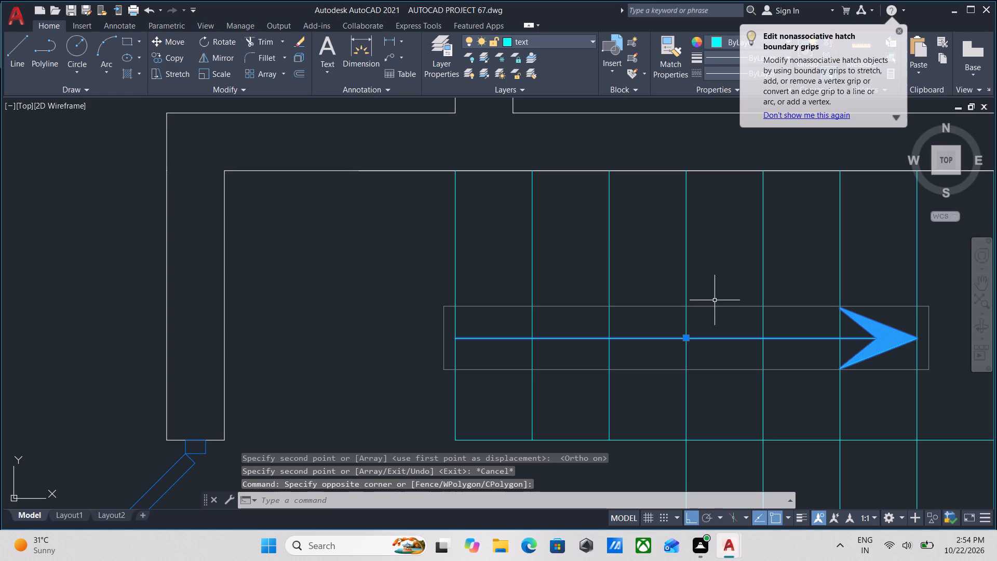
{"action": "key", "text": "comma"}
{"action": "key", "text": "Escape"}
Mirror the copied stair arrow about a vertical line through its tip, keeping the source arrow.
{"action": "left_click", "coordinate": [757, 371]}
{"action": "left_click", "coordinate": [714, 321]}
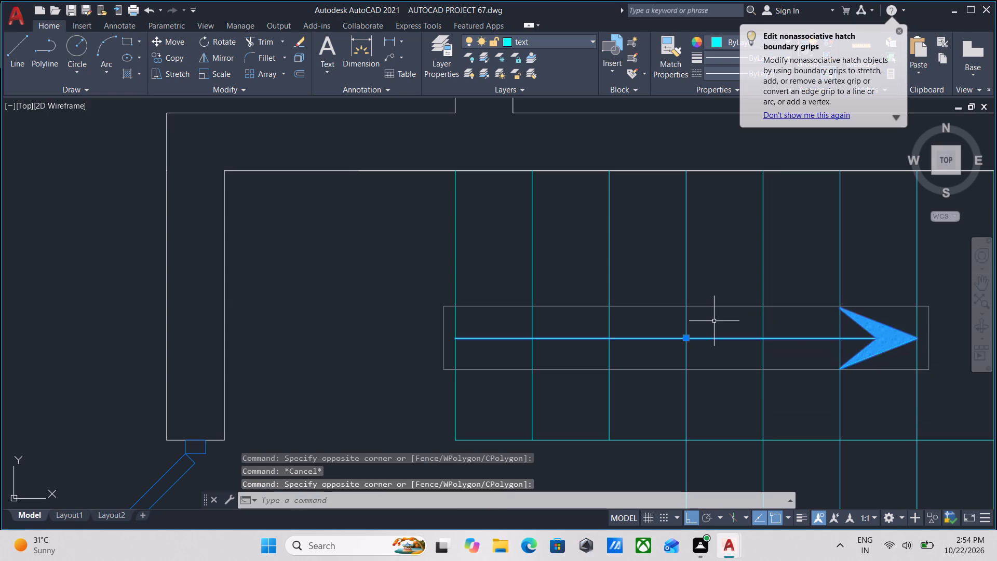
{"action": "type", "text": "MI"}
{"action": "key", "text": "Return"}
{"action": "scroll", "coordinate": [716, 319], "scroll_direction": "down", "scroll_amount": 1}
{"action": "middle_click_drag", "start_coordinate": [716, 319], "coordinate": [426, 313]}
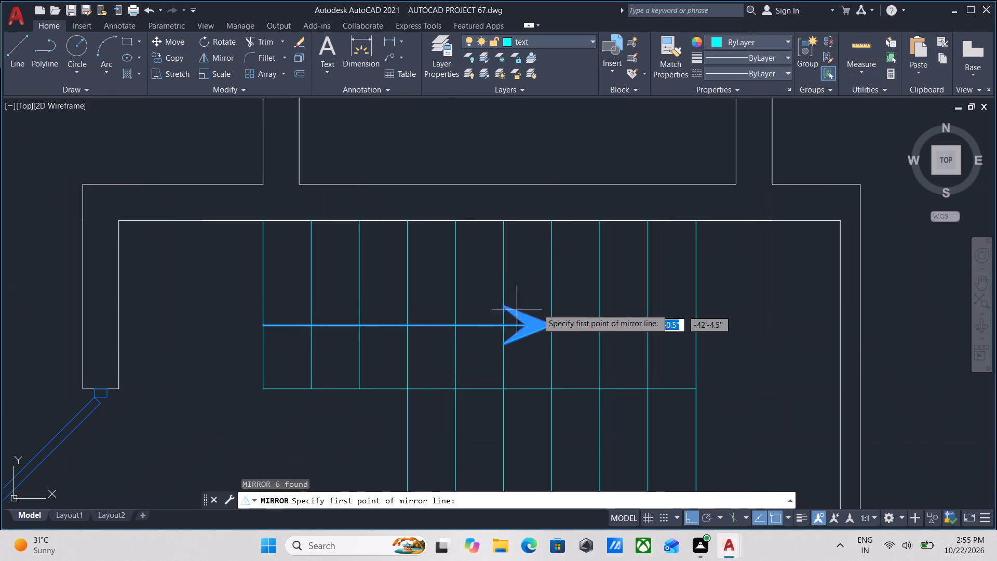
{"action": "scroll", "coordinate": [558, 326], "scroll_direction": "up", "scroll_amount": 2}
{"action": "left_click", "coordinate": [544, 324]}
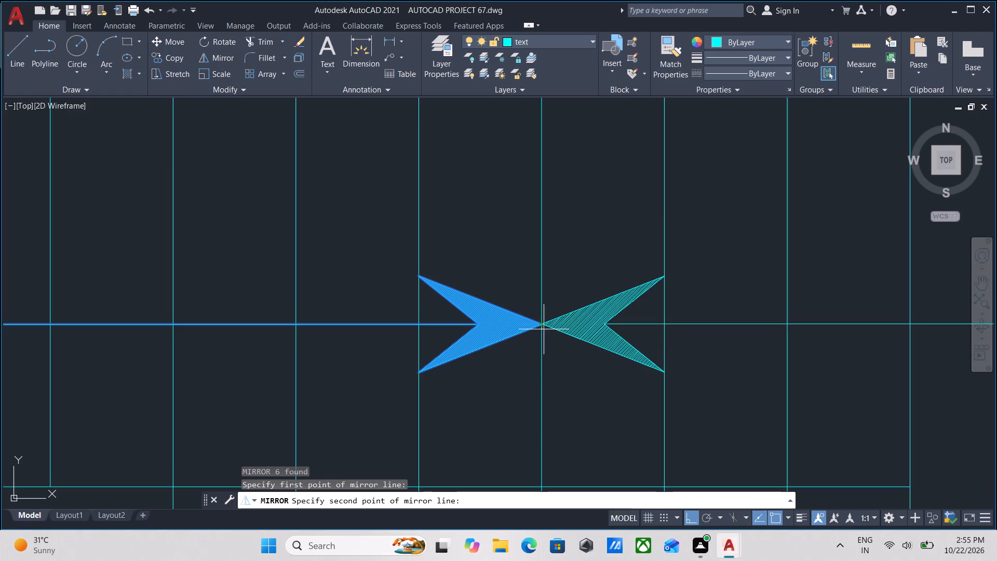
{"action": "middle_click_drag", "start_coordinate": [554, 458], "coordinate": [560, 331]}
{"action": "left_click", "coordinate": [563, 448]}
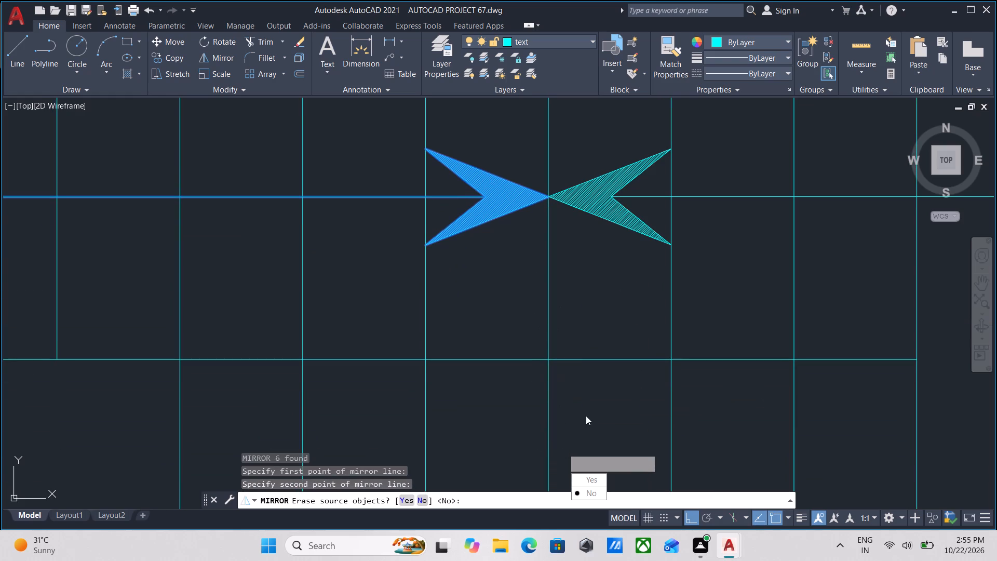
{"action": "left_click_drag", "start_coordinate": [592, 491], "coordinate": [563, 448]}
Move the mirrored arrow down onto the lower stair flight, with ortho off, so its head sits near the flight's second tread line.
{"action": "scroll", "coordinate": [577, 338], "scroll_direction": "down", "scroll_amount": 1}
{"action": "middle_click_drag", "start_coordinate": [577, 338], "coordinate": [563, 381]}
{"action": "left_click_drag", "start_coordinate": [579, 364], "coordinate": [578, 355]}
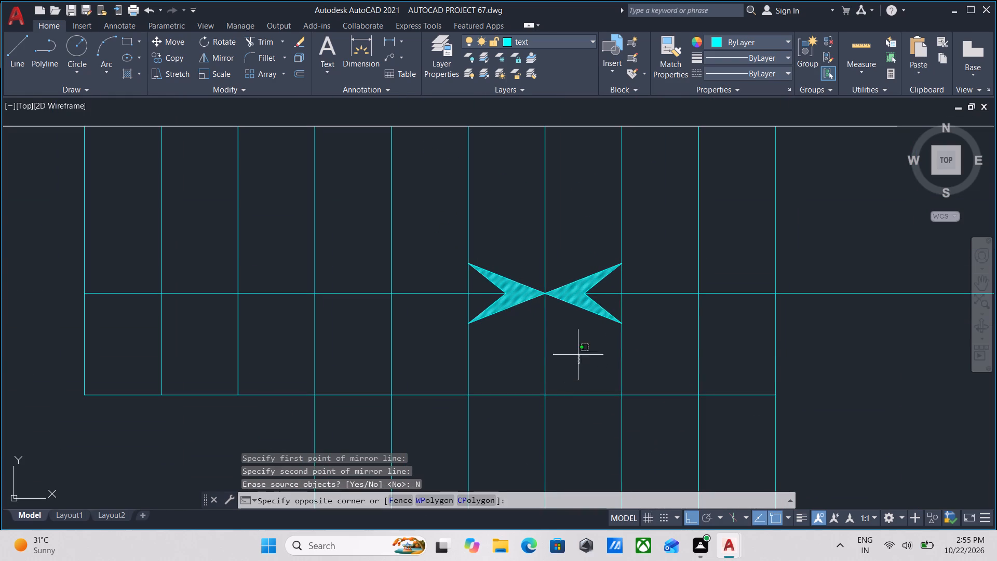
{"action": "left_click", "coordinate": [563, 276]}
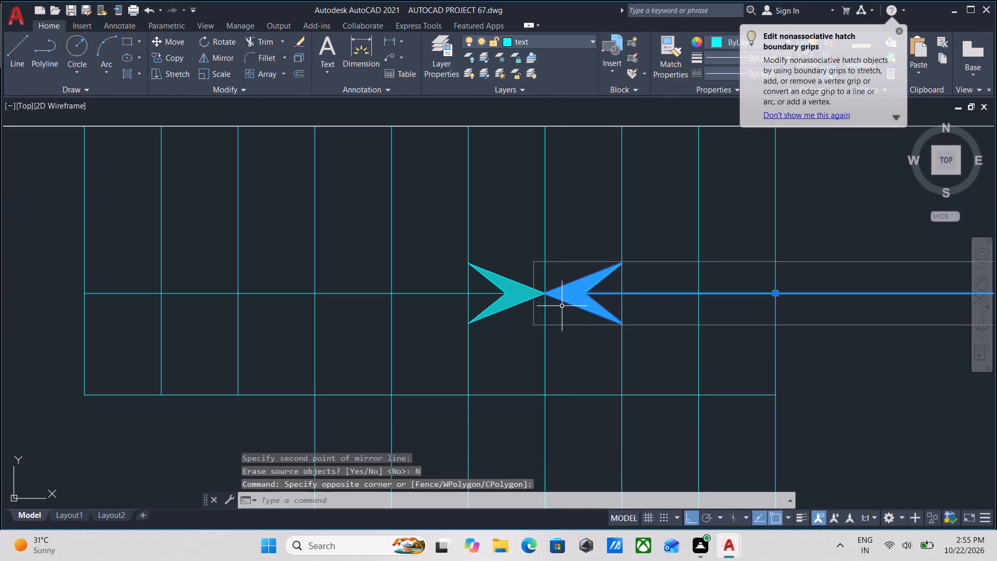
{"action": "key", "text": "m"}
{"action": "key", "text": "Return"}
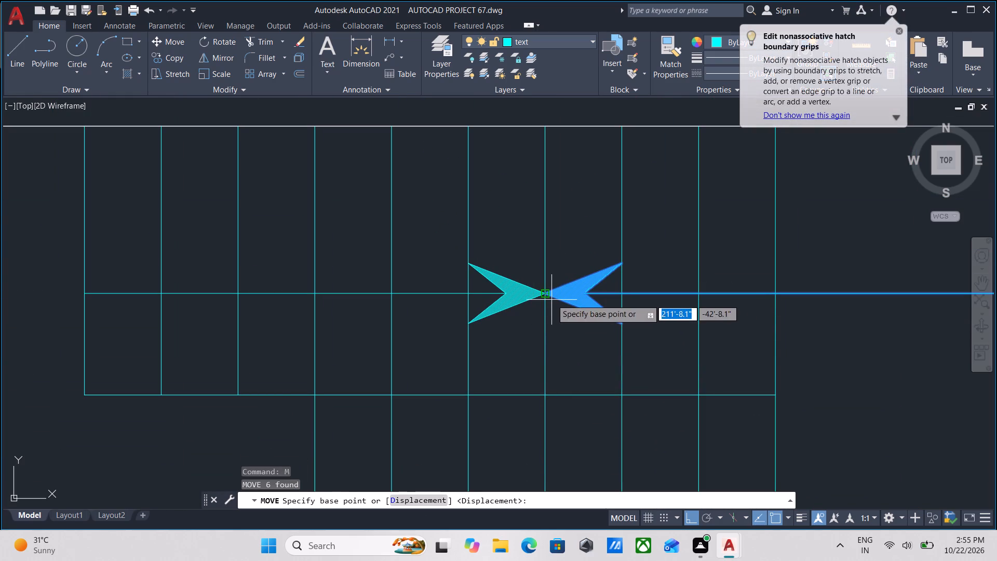
{"action": "left_click", "coordinate": [589, 293]}
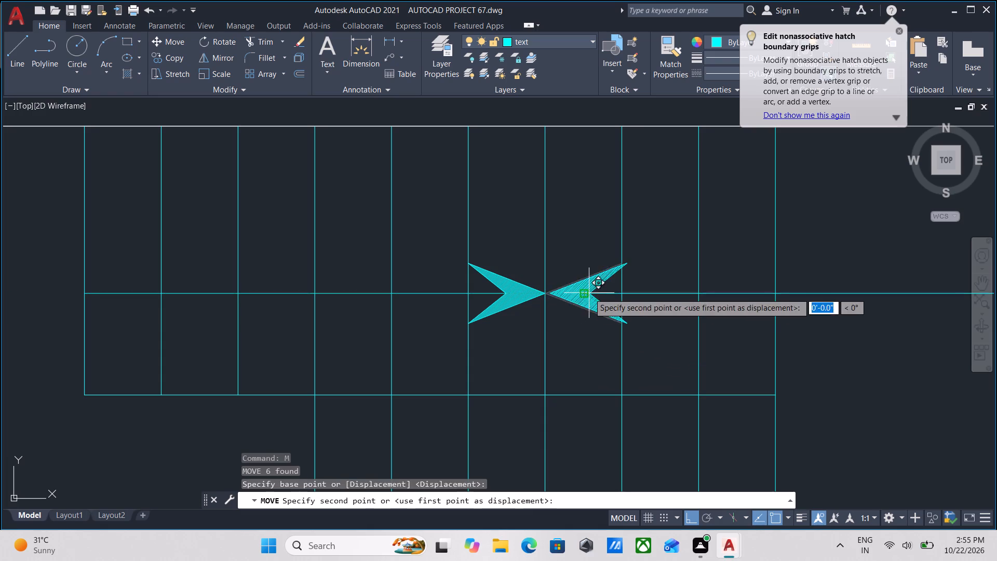
{"action": "scroll", "coordinate": [595, 379], "scroll_direction": "down", "scroll_amount": 1}
{"action": "middle_click_drag", "start_coordinate": [595, 379], "coordinate": [577, 317]}
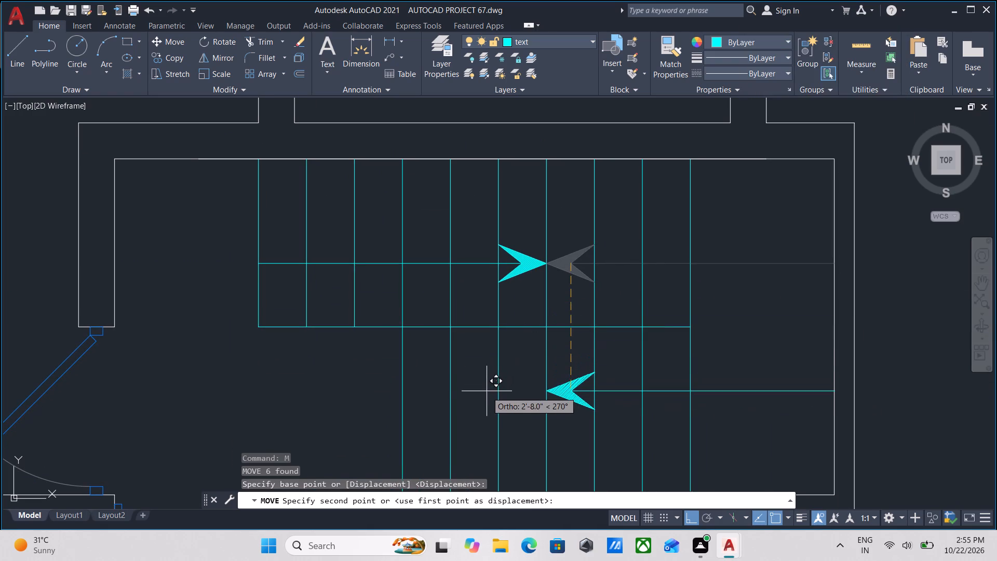
{"action": "key", "text": "F8"}
{"action": "scroll", "coordinate": [493, 376], "scroll_direction": "down", "scroll_amount": 1}
{"action": "middle_click_drag", "start_coordinate": [493, 376], "coordinate": [574, 266]}
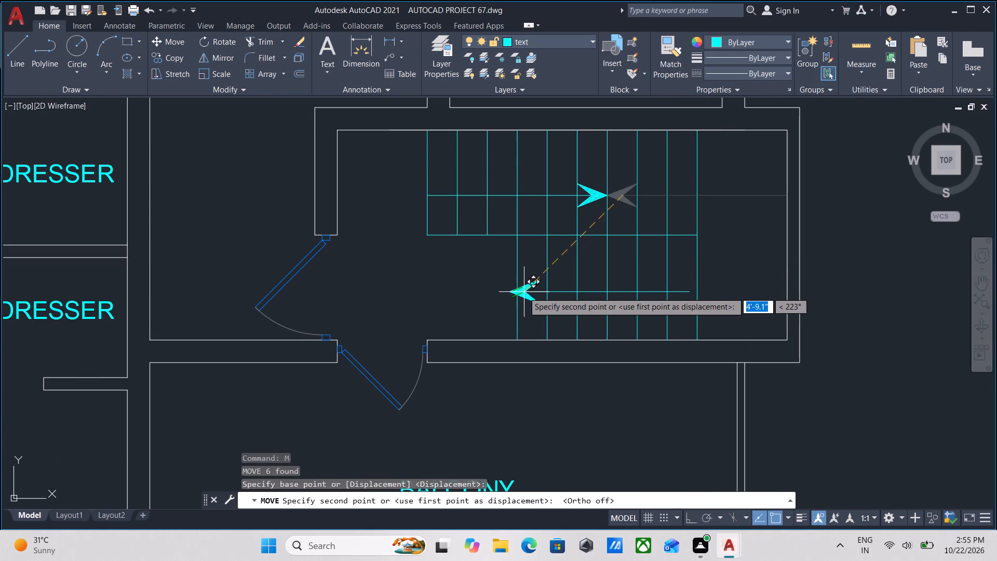
{"action": "left_click", "coordinate": [560, 288]}
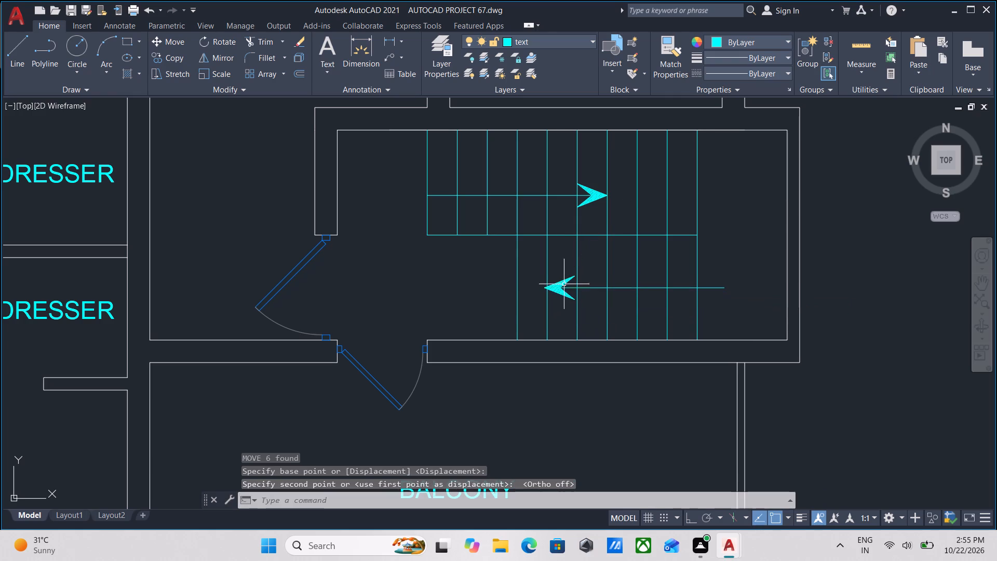
Review the staircase arrows and room labels across the floor plans.
{"action": "scroll", "coordinate": [648, 293], "scroll_direction": "down", "scroll_amount": 1}
{"action": "middle_click_drag", "start_coordinate": [650, 290], "coordinate": [723, 238]}
{"action": "scroll", "coordinate": [563, 276], "scroll_direction": "down", "scroll_amount": 2}
{"action": "middle_click_drag", "start_coordinate": [583, 267], "coordinate": [666, 255]}
{"action": "middle_click_drag", "start_coordinate": [501, 302], "coordinate": [609, 288]}
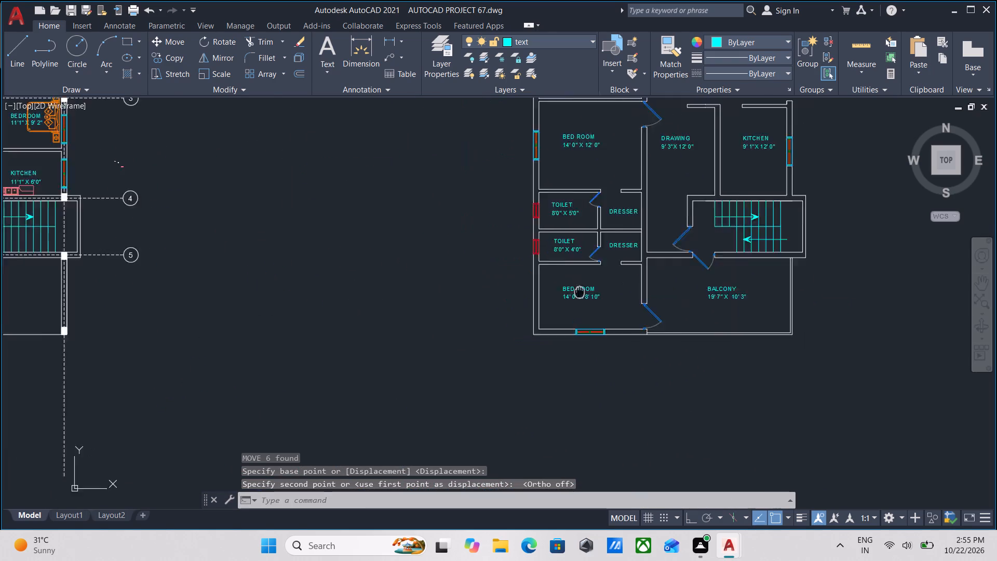
{"action": "middle_click_drag", "start_coordinate": [609, 288], "coordinate": [665, 275]}
{"action": "scroll", "coordinate": [666, 275], "scroll_direction": "down", "scroll_amount": 1}
{"action": "middle_click_drag", "start_coordinate": [349, 332], "coordinate": [478, 323]}
{"action": "middle_click_drag", "start_coordinate": [474, 258], "coordinate": [479, 318]}
{"action": "scroll", "coordinate": [449, 275], "scroll_direction": "up", "scroll_amount": 2}
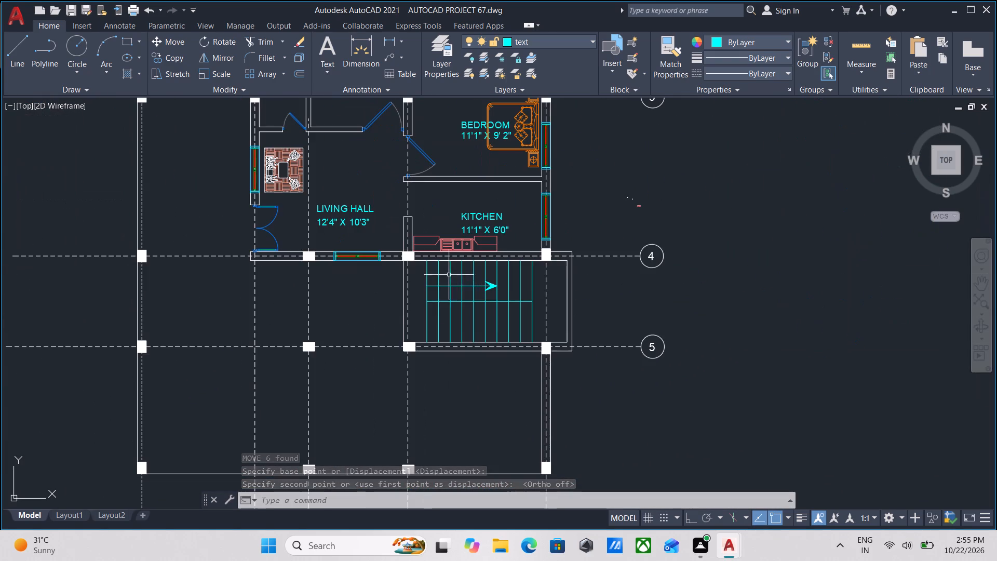
{"action": "middle_click_drag", "start_coordinate": [403, 290], "coordinate": [441, 399]}
{"action": "scroll", "coordinate": [408, 344], "scroll_direction": "up", "scroll_amount": 2}
{"action": "scroll", "coordinate": [420, 331], "scroll_direction": "down", "scroll_amount": 2}
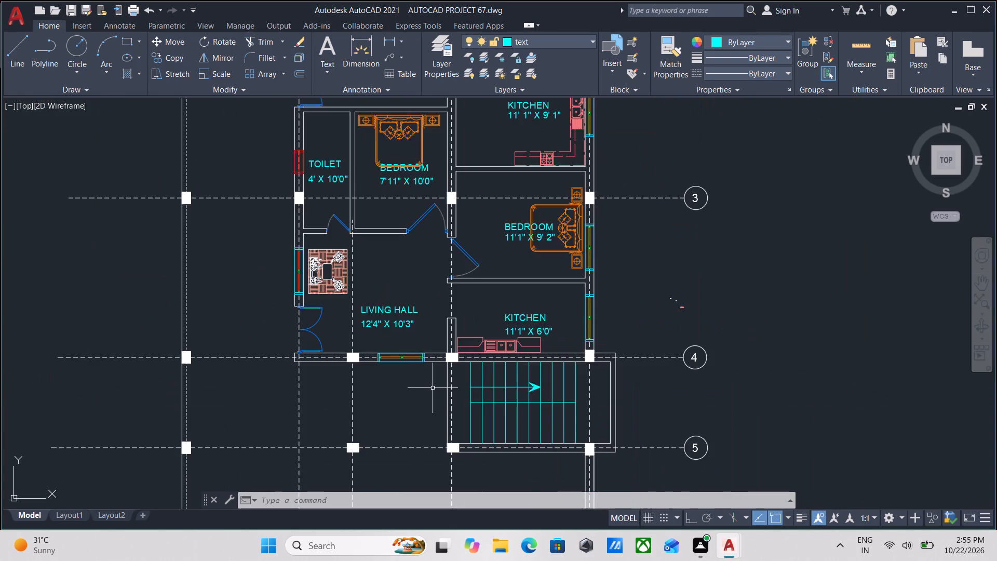
{"action": "scroll", "coordinate": [433, 388], "scroll_direction": "down", "scroll_amount": 1}
{"action": "middle_click_drag", "start_coordinate": [433, 388], "coordinate": [432, 406]}
{"action": "middle_click_drag", "start_coordinate": [488, 351], "coordinate": [498, 377]}
{"action": "scroll", "coordinate": [498, 377], "scroll_direction": "down", "scroll_amount": 1}
{"action": "middle_click_drag", "start_coordinate": [498, 377], "coordinate": [503, 369]}
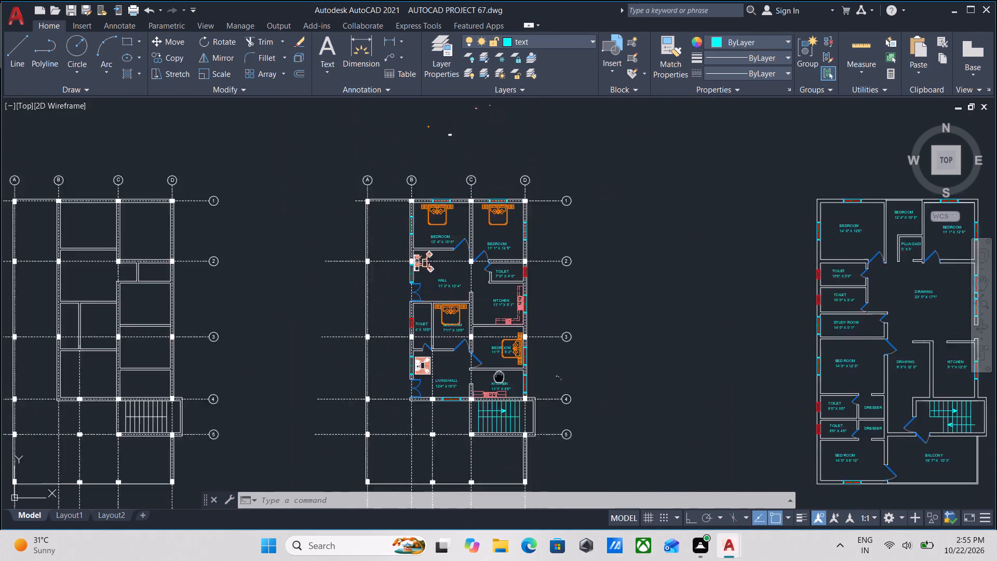
{"action": "middle_click_drag", "start_coordinate": [503, 369], "coordinate": [547, 291]}
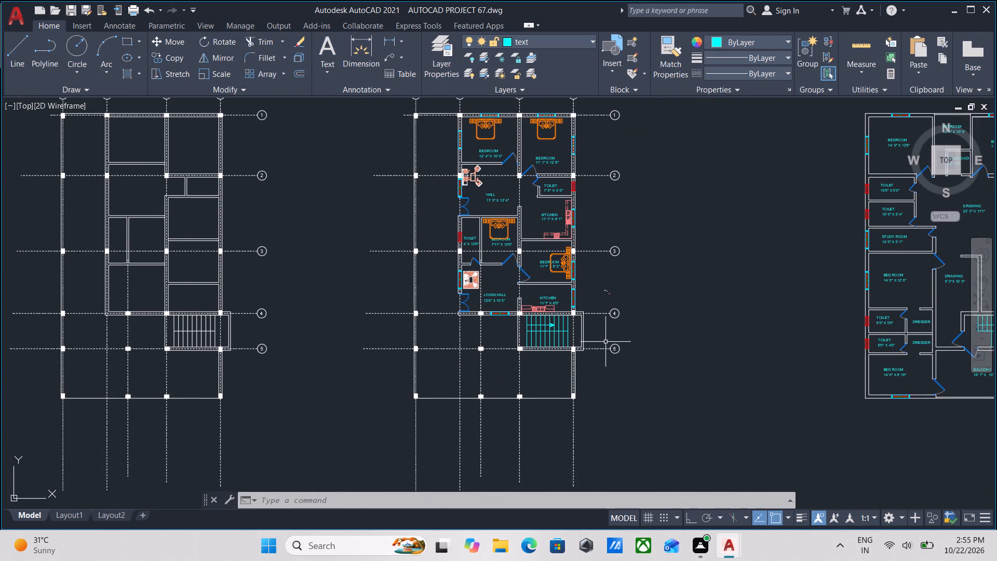
Erase the stray small furniture objects lying above the furnished floor plan's grid bubbles.
{"action": "scroll", "coordinate": [532, 340], "scroll_direction": "up", "scroll_amount": 1}
{"action": "scroll", "coordinate": [525, 349], "scroll_direction": "down", "scroll_amount": 1}
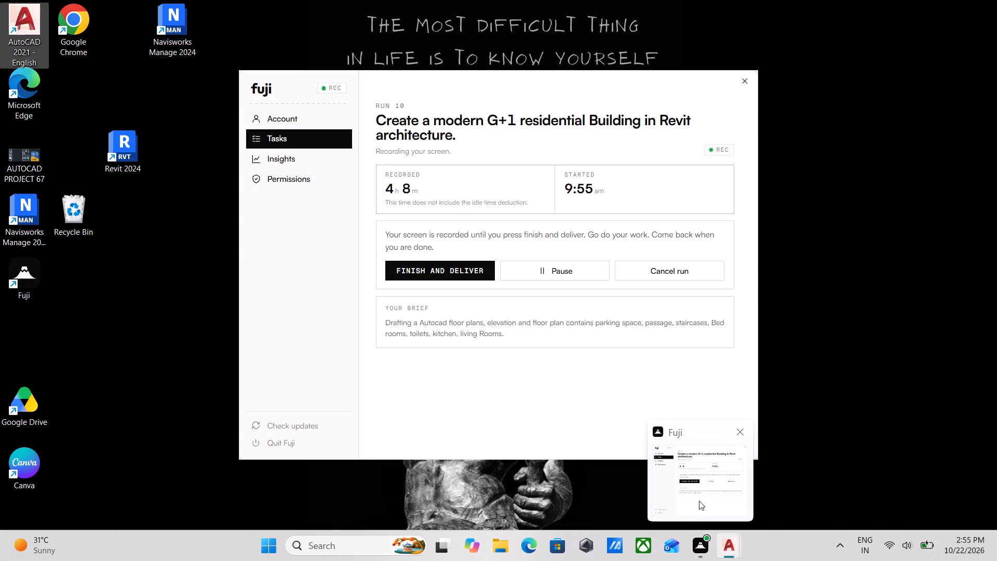
{"action": "scroll", "coordinate": [740, 373], "scroll_direction": "down", "scroll_amount": 1}
{"action": "middle_click_drag", "start_coordinate": [739, 371], "coordinate": [545, 349]}
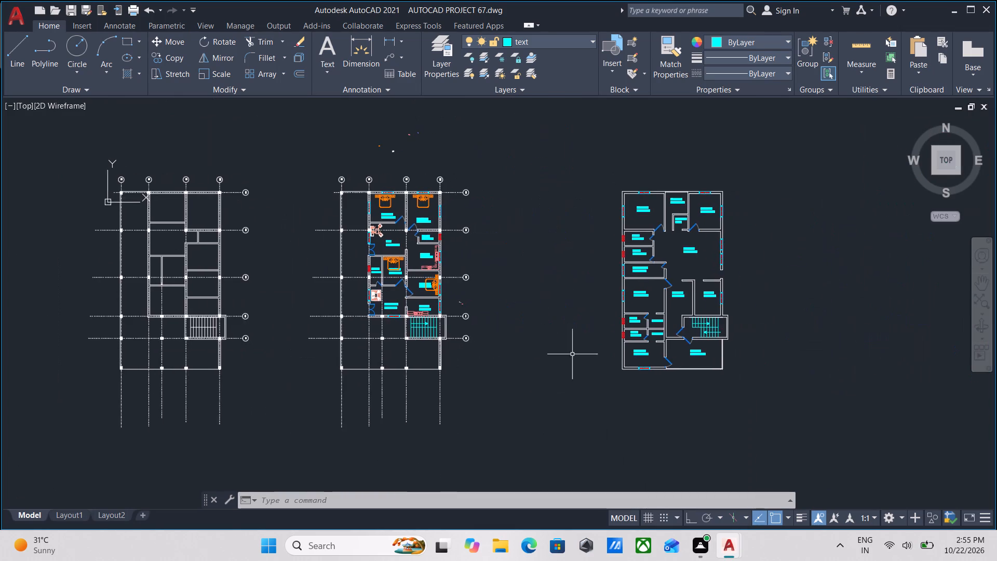
{"action": "scroll", "coordinate": [594, 361], "scroll_direction": "down", "scroll_amount": 1}
{"action": "scroll", "coordinate": [477, 198], "scroll_direction": "up", "scroll_amount": 2}
{"action": "scroll", "coordinate": [492, 250], "scroll_direction": "up", "scroll_amount": 2}
{"action": "left_click", "coordinate": [543, 211]}
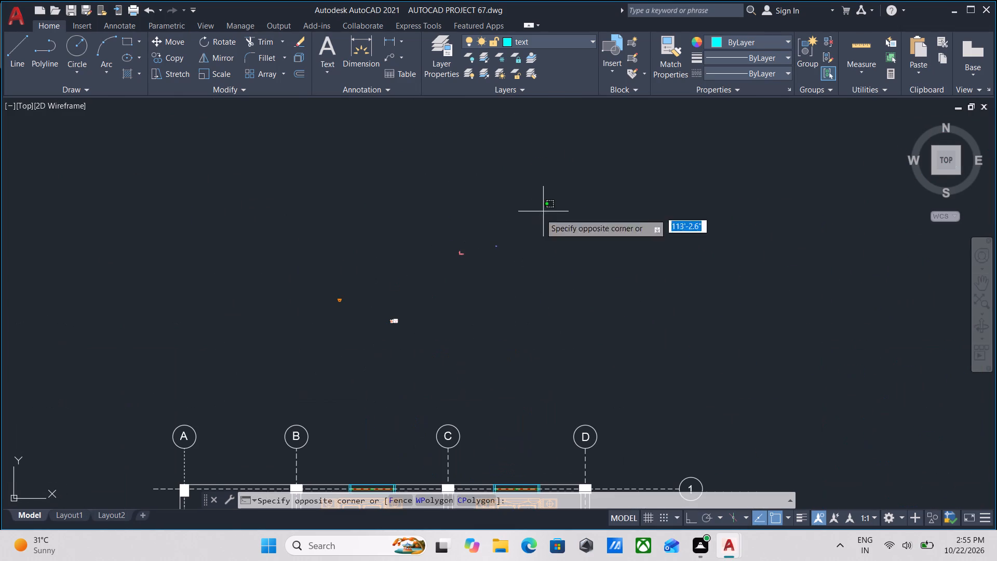
{"action": "left_click", "coordinate": [288, 365]}
{"action": "scroll", "coordinate": [315, 310], "scroll_direction": "down", "scroll_amount": 2}
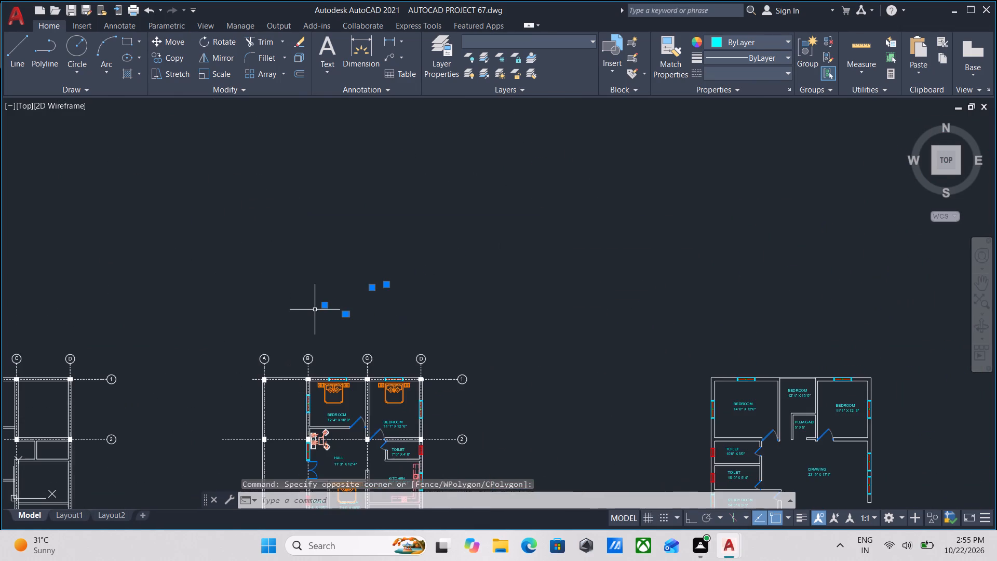
{"action": "scroll", "coordinate": [317, 309], "scroll_direction": "up", "scroll_amount": 2}
{"action": "right_click", "coordinate": [317, 309]}
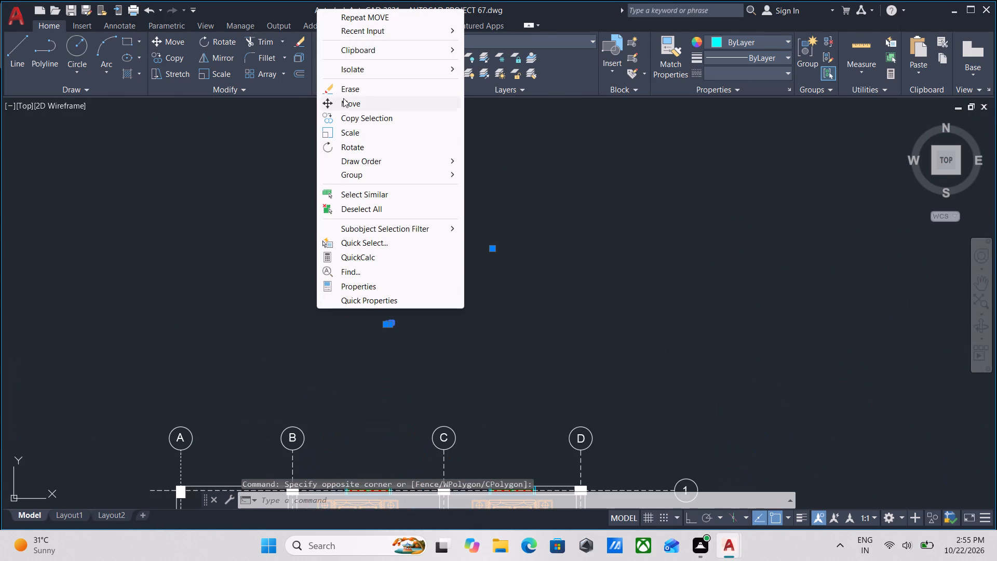
{"action": "left_click", "coordinate": [346, 90]}
Review the room labels and staircase arrows in the furnished plan and the plan with the balcony.
{"action": "scroll", "coordinate": [402, 259], "scroll_direction": "down", "scroll_amount": 2}
{"action": "middle_click_drag", "start_coordinate": [410, 277], "coordinate": [425, 186]}
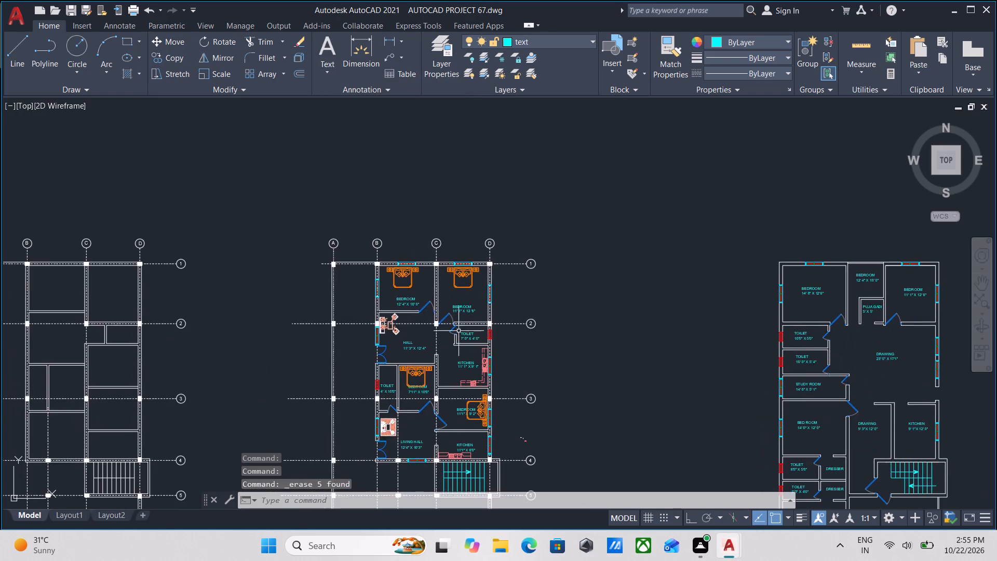
{"action": "scroll", "coordinate": [455, 338], "scroll_direction": "up", "scroll_amount": 2}
{"action": "scroll", "coordinate": [453, 338], "scroll_direction": "down", "scroll_amount": 2}
{"action": "middle_click_drag", "start_coordinate": [453, 338], "coordinate": [453, 228]}
{"action": "scroll", "coordinate": [448, 354], "scroll_direction": "up", "scroll_amount": 2}
{"action": "scroll", "coordinate": [448, 354], "scroll_direction": "down", "scroll_amount": 1}
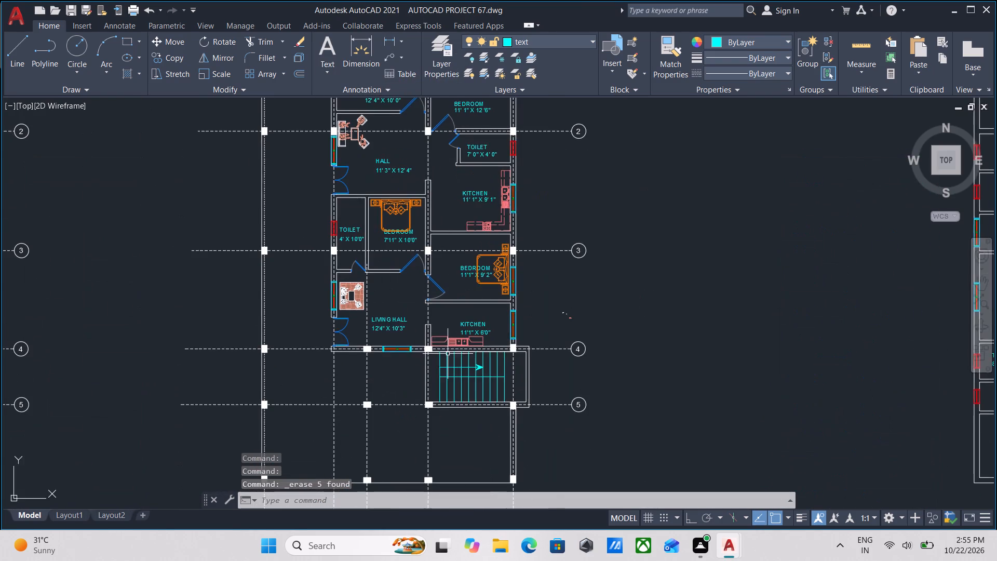
{"action": "middle_click_drag", "start_coordinate": [449, 351], "coordinate": [473, 264]}
{"action": "middle_click_drag", "start_coordinate": [492, 349], "coordinate": [363, 317]}
{"action": "scroll", "coordinate": [360, 316], "scroll_direction": "down", "scroll_amount": 2}
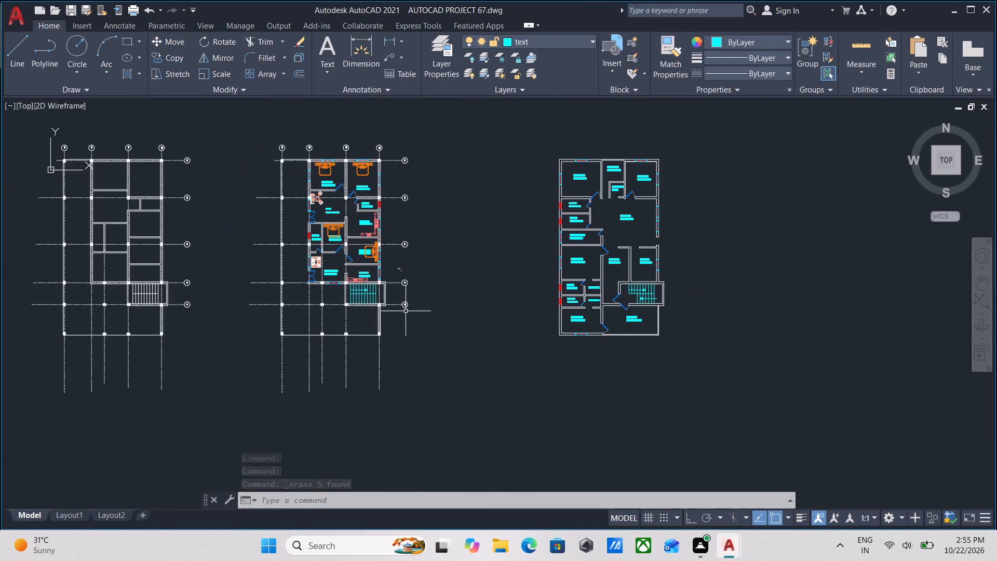
{"action": "scroll", "coordinate": [603, 331], "scroll_direction": "up", "scroll_amount": 2}
{"action": "middle_click_drag", "start_coordinate": [603, 331], "coordinate": [449, 402]}
{"action": "scroll", "coordinate": [460, 388], "scroll_direction": "down", "scroll_amount": 1}
{"action": "middle_click_drag", "start_coordinate": [460, 388], "coordinate": [476, 357]}
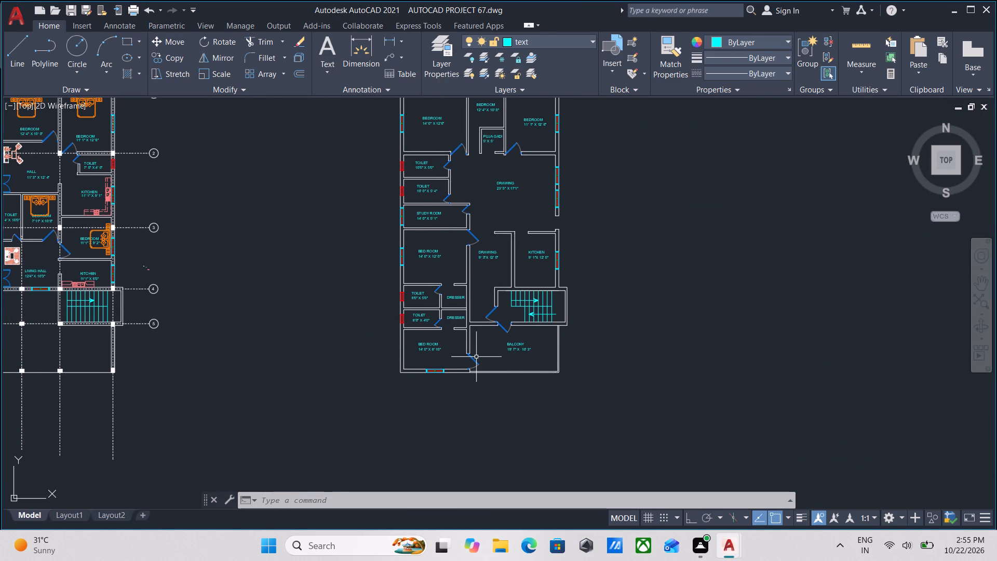
{"action": "middle_click_drag", "start_coordinate": [345, 356], "coordinate": [498, 311]}
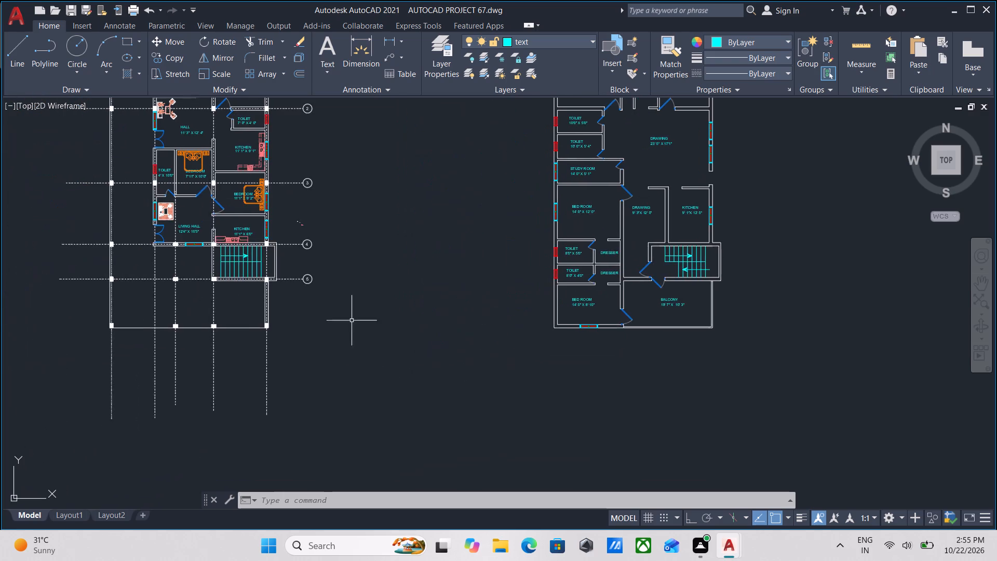
Copy the KITCHEN label beside the staircase down to the start of the furnished plan's upper stair flight.
{"action": "scroll", "coordinate": [279, 283], "scroll_direction": "up", "scroll_amount": 2}
{"action": "middle_click_drag", "start_coordinate": [261, 262], "coordinate": [413, 283]}
{"action": "middle_click_drag", "start_coordinate": [303, 258], "coordinate": [402, 304]}
{"action": "scroll", "coordinate": [425, 216], "scroll_direction": "up", "scroll_amount": 2}
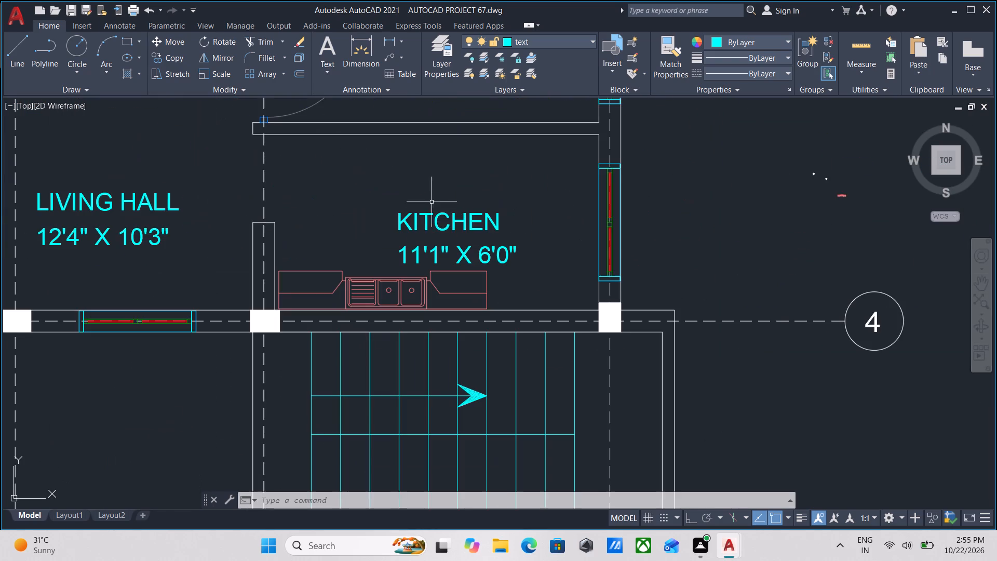
{"action": "left_click", "coordinate": [450, 196]}
{"action": "left_click", "coordinate": [403, 229]}
{"action": "middle_click_drag", "start_coordinate": [405, 228], "coordinate": [461, 212]}
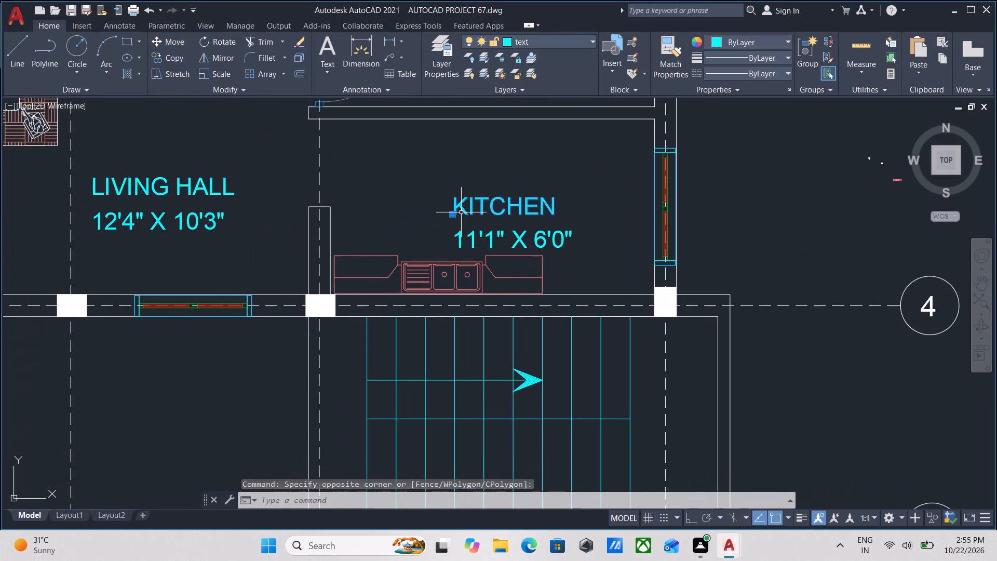
{"action": "type", "text": "CO"}
{"action": "key", "text": "Return"}
{"action": "left_click", "coordinate": [454, 211]}
{"action": "middle_click_drag", "start_coordinate": [360, 364], "coordinate": [367, 357]}
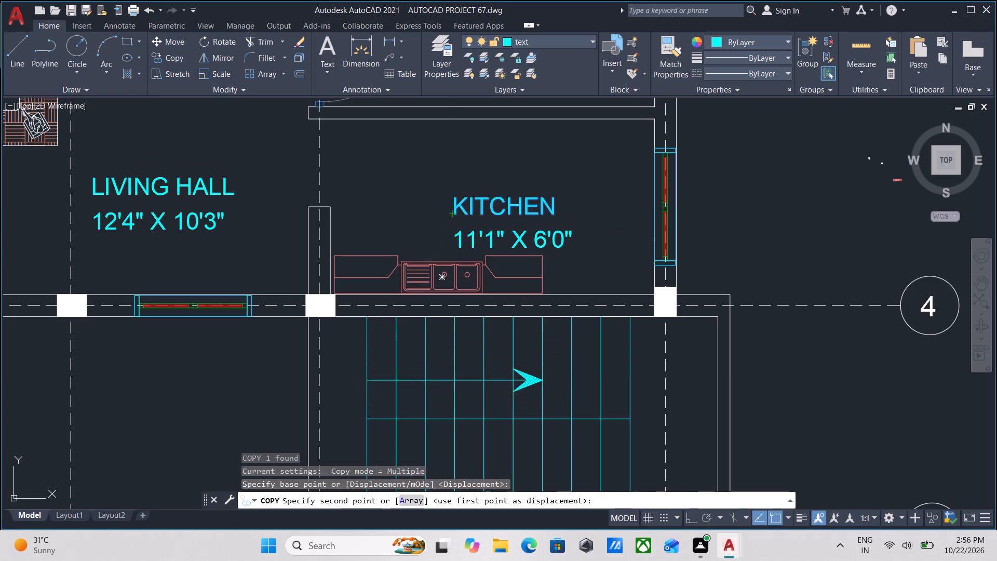
{"action": "middle_click_drag", "start_coordinate": [367, 357], "coordinate": [550, 199]}
{"action": "scroll", "coordinate": [448, 242], "scroll_direction": "down", "scroll_amount": 1}
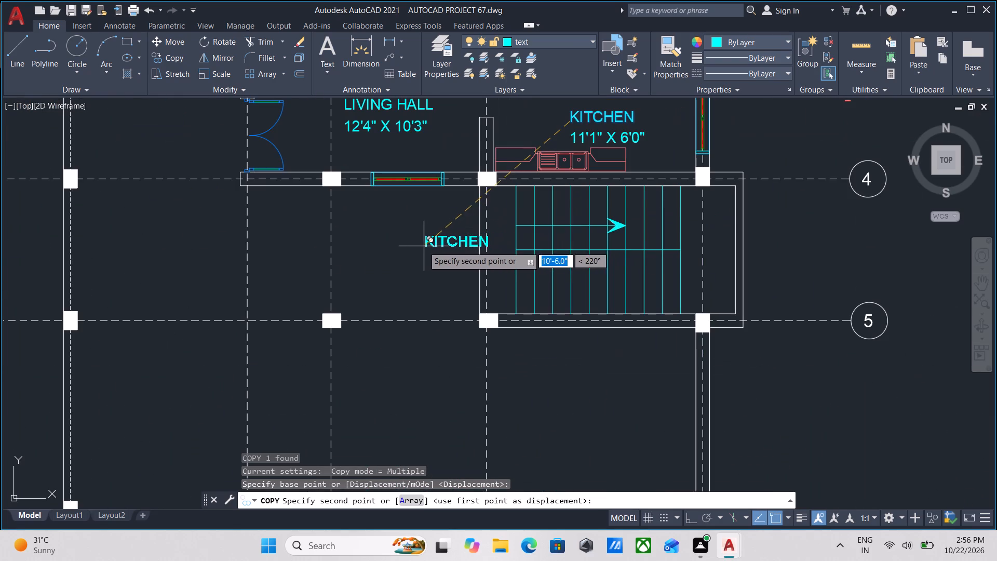
{"action": "left_click", "coordinate": [498, 218]}
{"action": "key", "text": "Escape"}
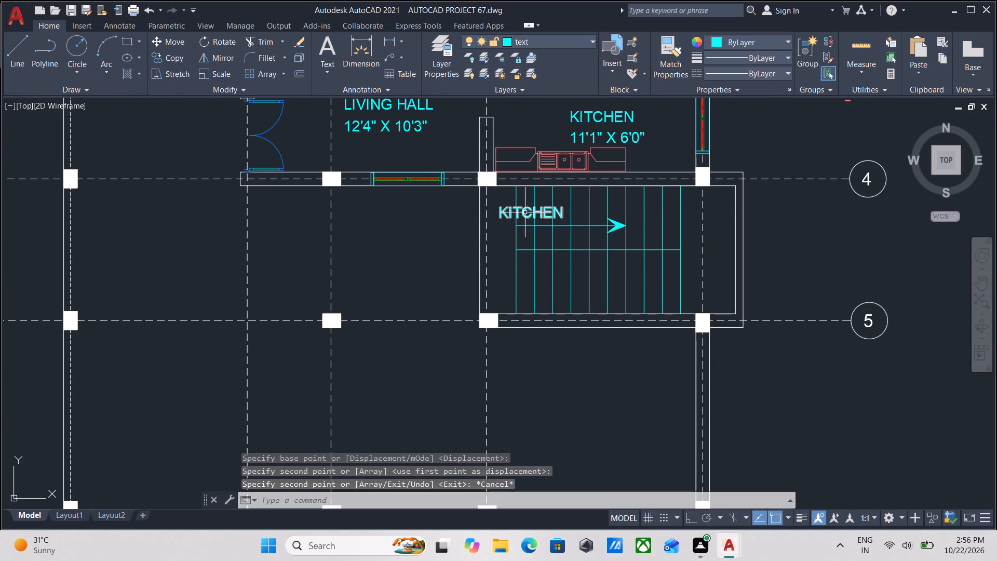
Change the copied label's text at the staircase to UP.
{"action": "double_click", "coordinate": [525, 212]}
{"action": "left_click", "coordinate": [561, 211]}
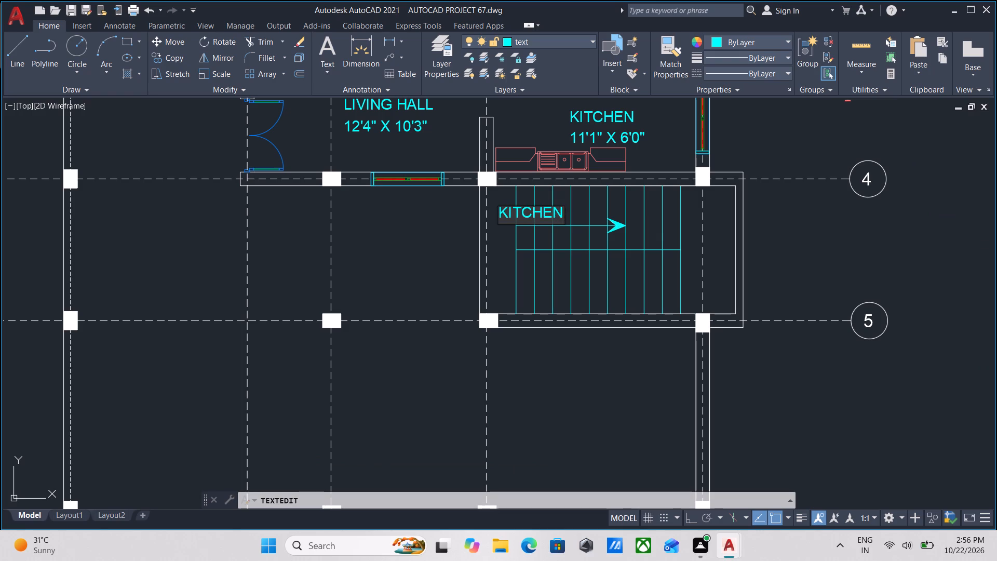
{"action": "left_click_drag", "start_coordinate": [562, 211], "coordinate": [493, 211]}
{"action": "type", "text": "UP"}
{"action": "key", "text": "Return"}
{"action": "key", "text": "Return"}
Move the UP label down so it lines up with the tail of the stair arrow.
{"action": "scroll", "coordinate": [500, 217], "scroll_direction": "up", "scroll_amount": 2}
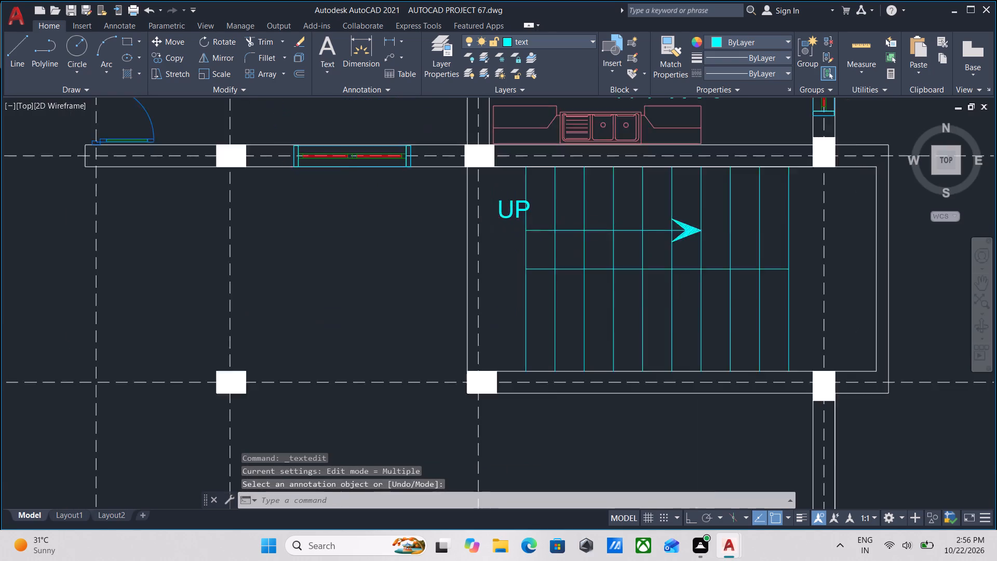
{"action": "left_click_drag", "start_coordinate": [518, 238], "coordinate": [517, 233]}
{"action": "left_click", "coordinate": [504, 193]}
{"action": "left_click", "coordinate": [495, 217]}
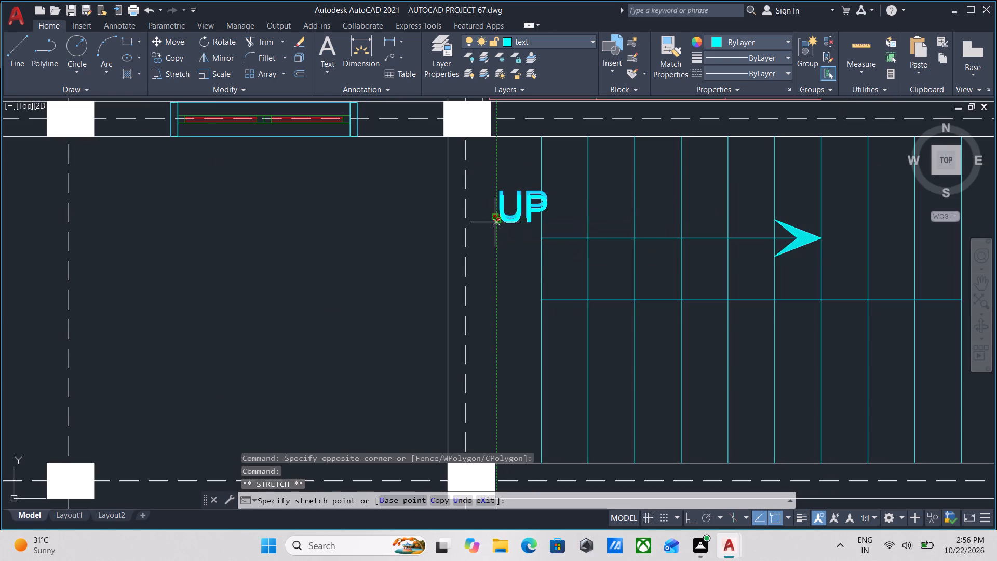
{"action": "left_click", "coordinate": [494, 255]}
{"action": "scroll", "coordinate": [507, 255], "scroll_direction": "down", "scroll_amount": 2}
{"action": "key", "text": "Escape"}
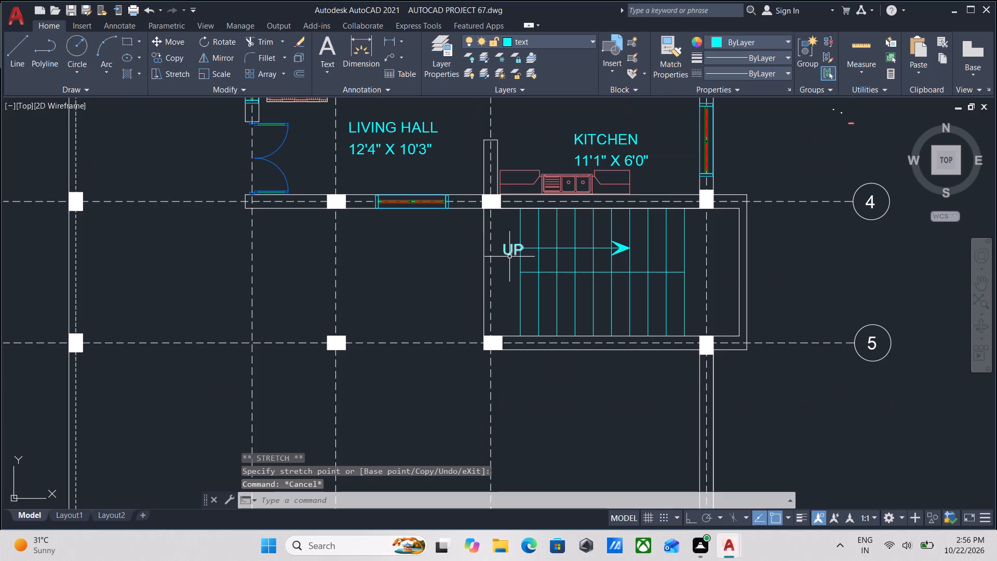
Copy the UP label across to the plan with the balcony, beside the upper flight arrow's tail.
{"action": "scroll", "coordinate": [509, 257], "scroll_direction": "up", "scroll_amount": 3}
{"action": "left_click", "coordinate": [509, 257]}
{"action": "left_click", "coordinate": [497, 220]}
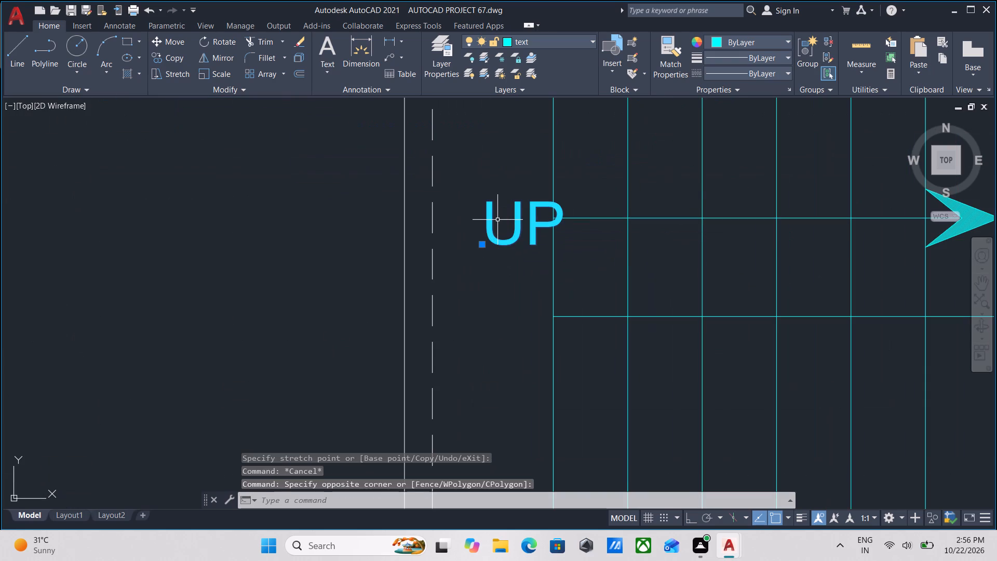
{"action": "type", "text": "CO"}
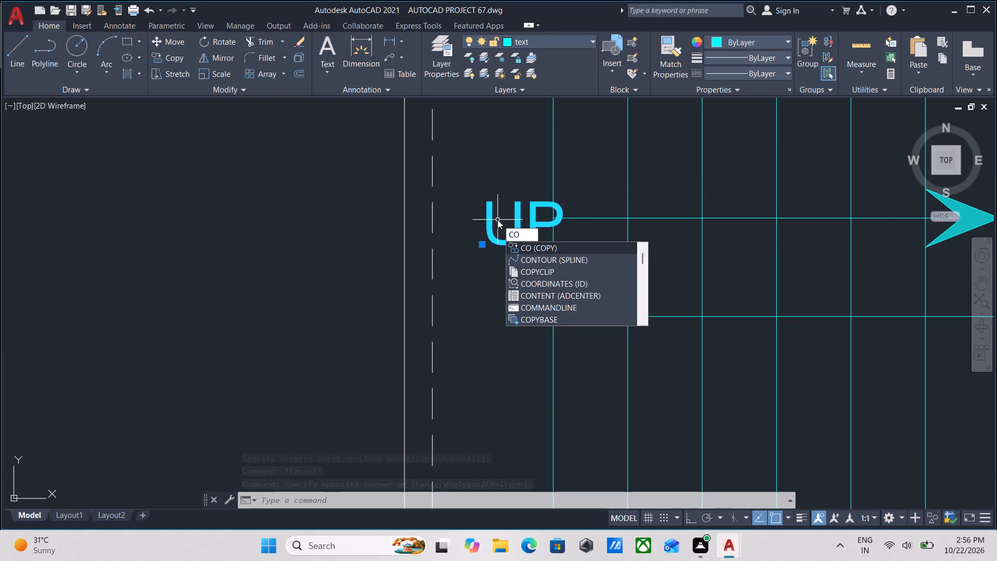
{"action": "key", "text": "Return"}
{"action": "left_click", "coordinate": [489, 236]}
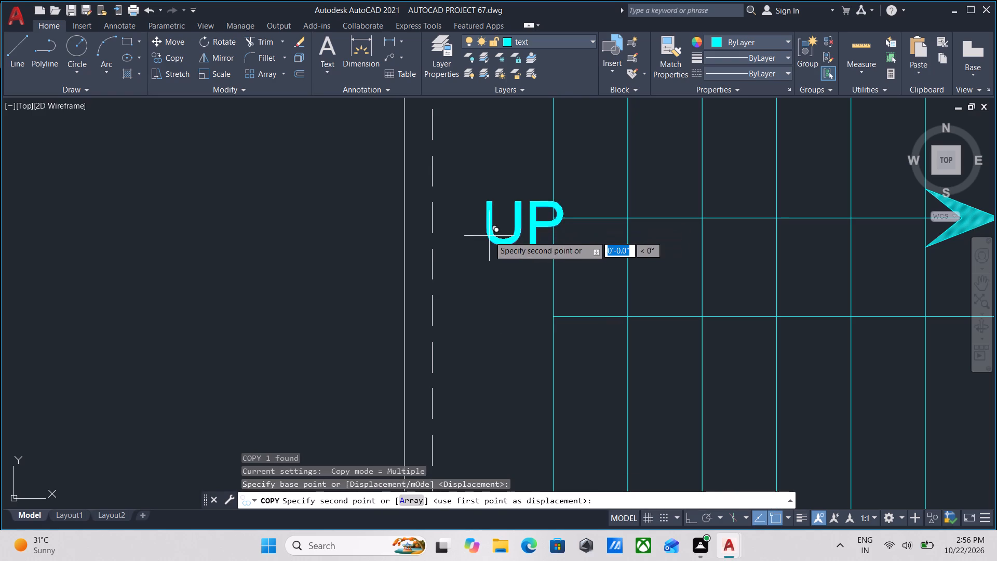
{"action": "scroll", "coordinate": [662, 222], "scroll_direction": "down", "scroll_amount": 2}
{"action": "middle_click_drag", "start_coordinate": [656, 234], "coordinate": [233, 304]}
{"action": "scroll", "coordinate": [705, 318], "scroll_direction": "down", "scroll_amount": 3}
{"action": "middle_click_drag", "start_coordinate": [690, 323], "coordinate": [407, 326]}
{"action": "scroll", "coordinate": [546, 272], "scroll_direction": "down", "scroll_amount": 1}
{"action": "middle_click_drag", "start_coordinate": [546, 272], "coordinate": [246, 292]}
{"action": "scroll", "coordinate": [484, 325], "scroll_direction": "up", "scroll_amount": 1}
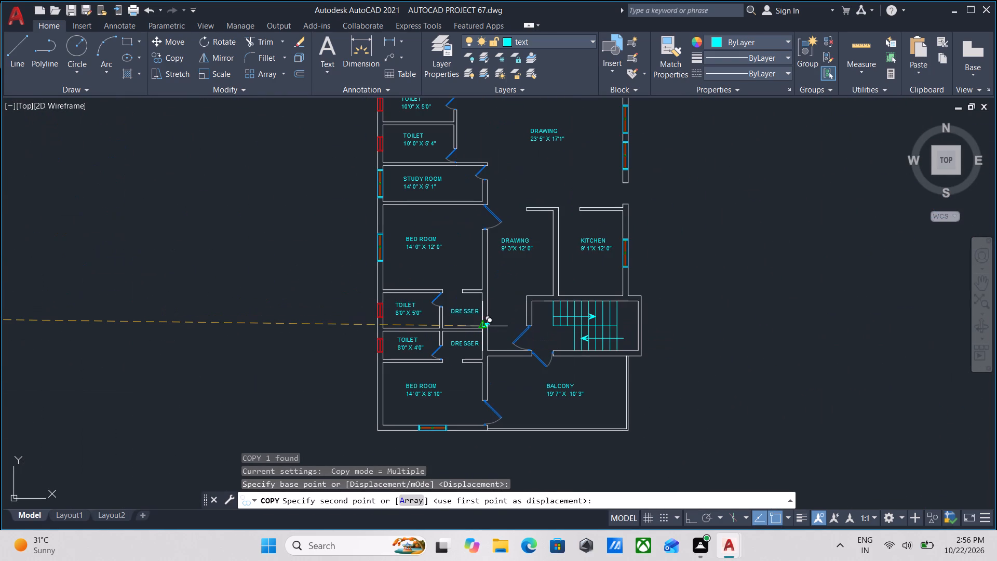
{"action": "scroll", "coordinate": [517, 330], "scroll_direction": "up", "scroll_amount": 2}
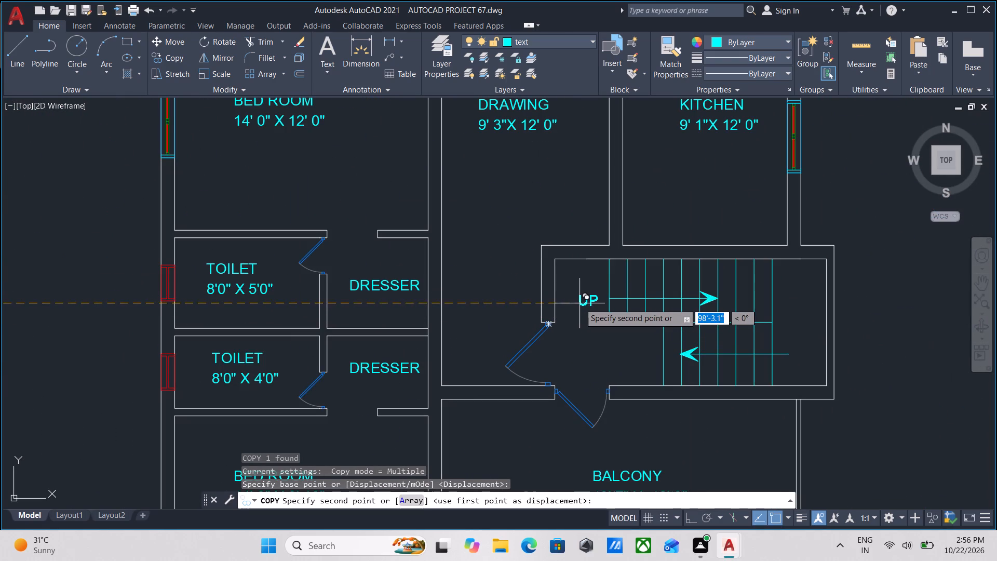
{"action": "left_click", "coordinate": [587, 301]}
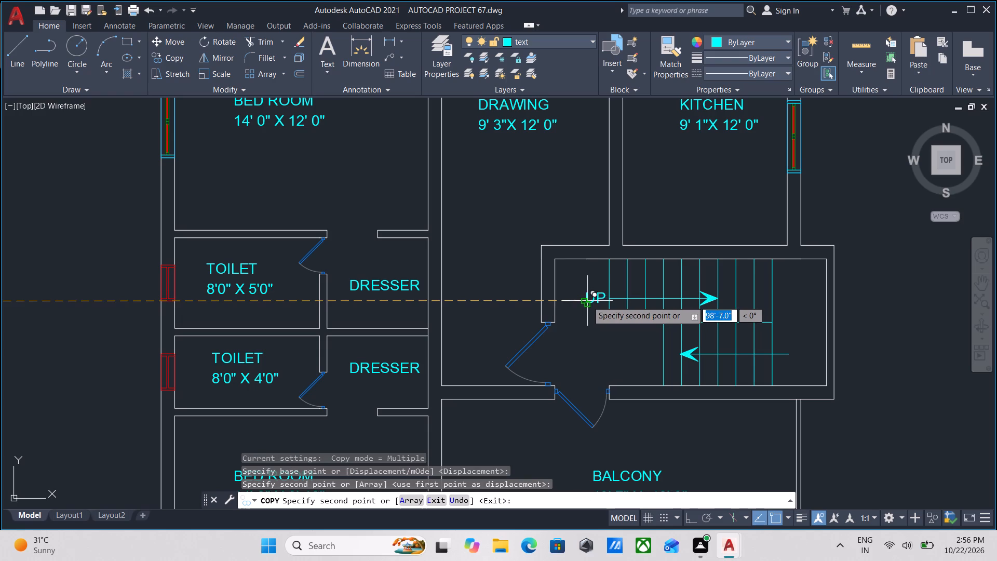
{"action": "key", "text": "Escape"}
Erase the left-pointing arrow on the lower stair flight of the plan with the balcony.
{"action": "scroll", "coordinate": [684, 380], "scroll_direction": "up", "scroll_amount": 2}
{"action": "scroll", "coordinate": [710, 332], "scroll_direction": "up", "scroll_amount": 1}
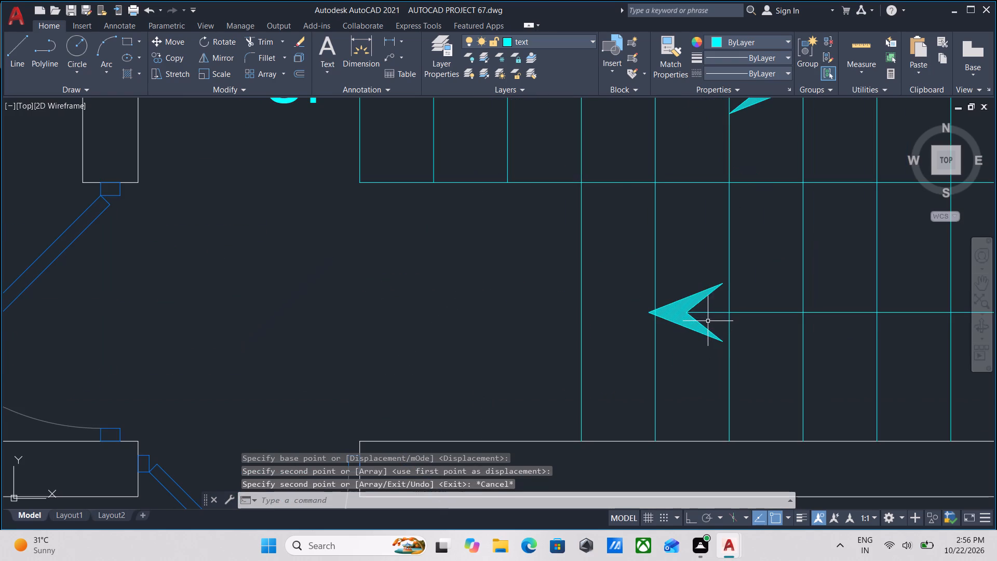
{"action": "left_click", "coordinate": [708, 321]}
{"action": "left_click", "coordinate": [699, 303]}
{"action": "middle_click_drag", "start_coordinate": [699, 303], "coordinate": [667, 309]}
{"action": "right_click", "coordinate": [666, 309]}
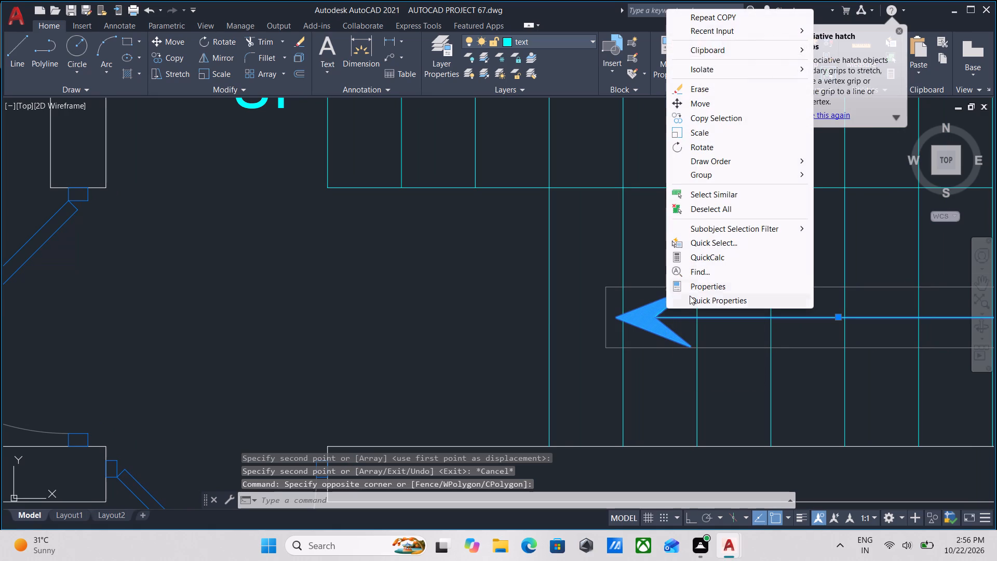
{"action": "left_click", "coordinate": [710, 87]}
Copy the upper flight's arrow straight down about 3'-0" onto the lower flight, with ortho on.
{"action": "scroll", "coordinate": [670, 227], "scroll_direction": "down", "scroll_amount": 1}
{"action": "middle_click_drag", "start_coordinate": [670, 229], "coordinate": [665, 382]}
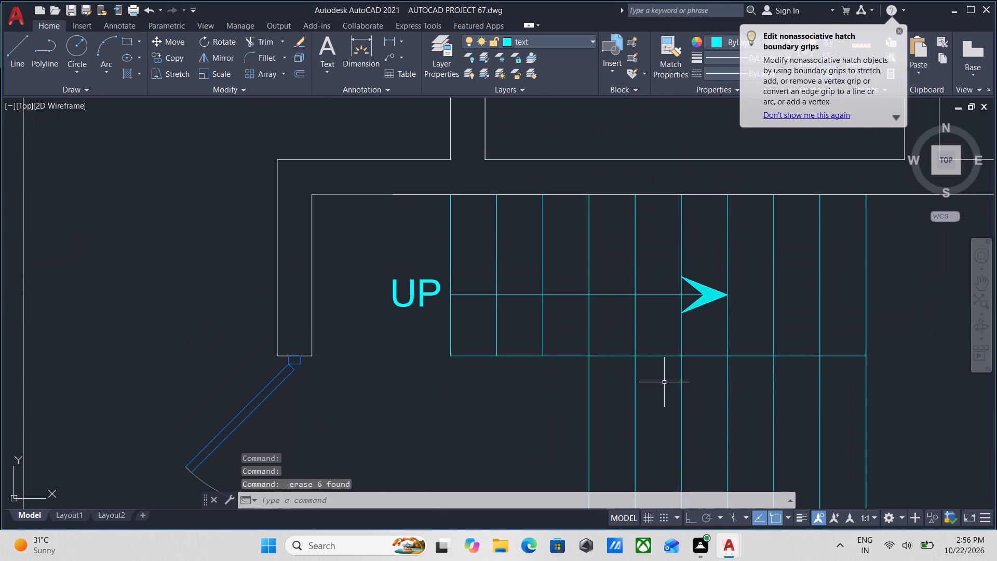
{"action": "left_click", "coordinate": [598, 307]}
{"action": "left_click", "coordinate": [598, 280]}
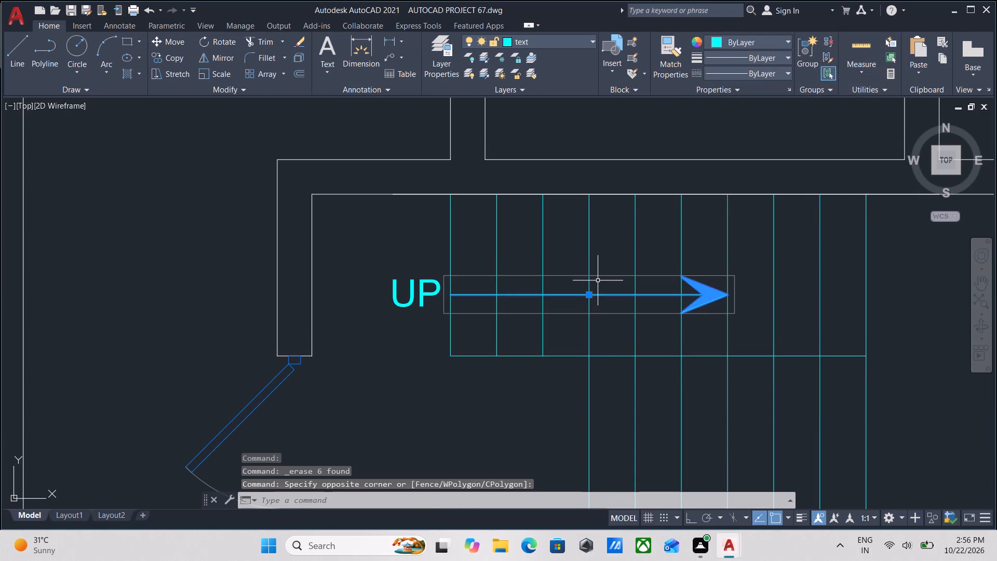
{"action": "type", "text": "CO"}
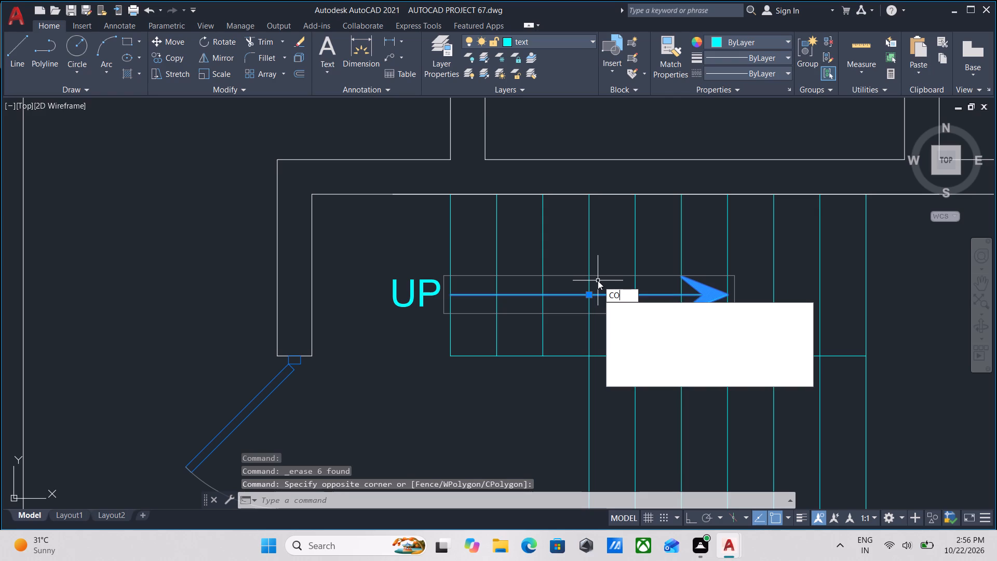
{"action": "key", "text": "Return"}
{"action": "left_click", "coordinate": [606, 292]}
{"action": "middle_click_drag", "start_coordinate": [610, 399], "coordinate": [596, 297]}
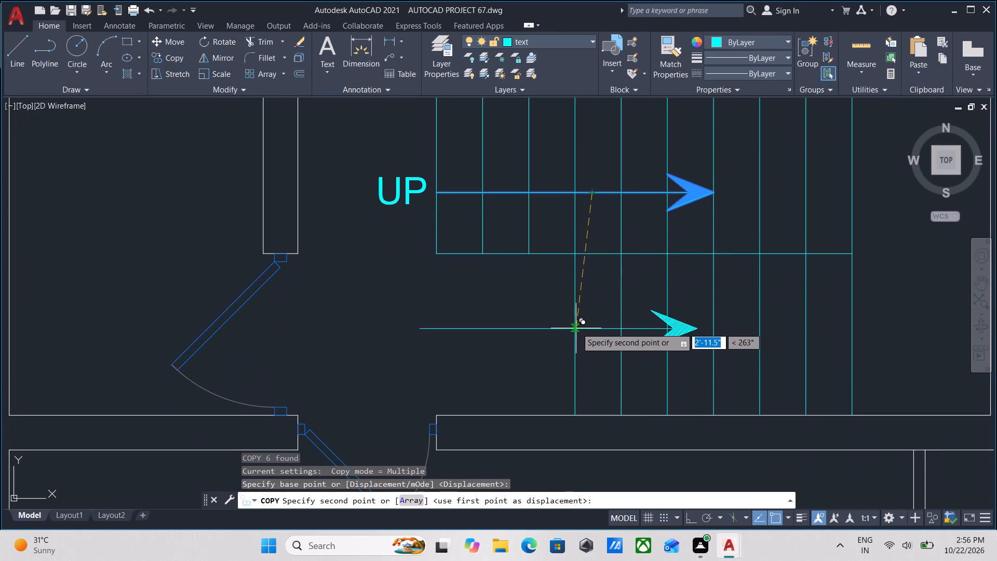
{"action": "key", "text": "F8"}
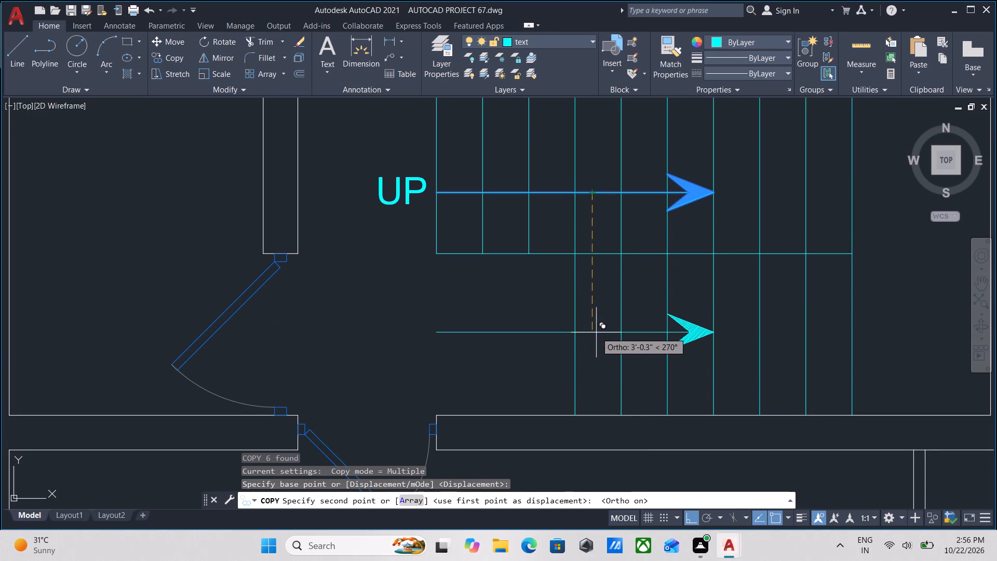
{"action": "left_click", "coordinate": [596, 332]}
{"action": "key", "text": "Escape"}
Copy the UP label straight down beside the tail of the lower flight's arrow.
{"action": "scroll", "coordinate": [379, 219], "scroll_direction": "up", "scroll_amount": 1}
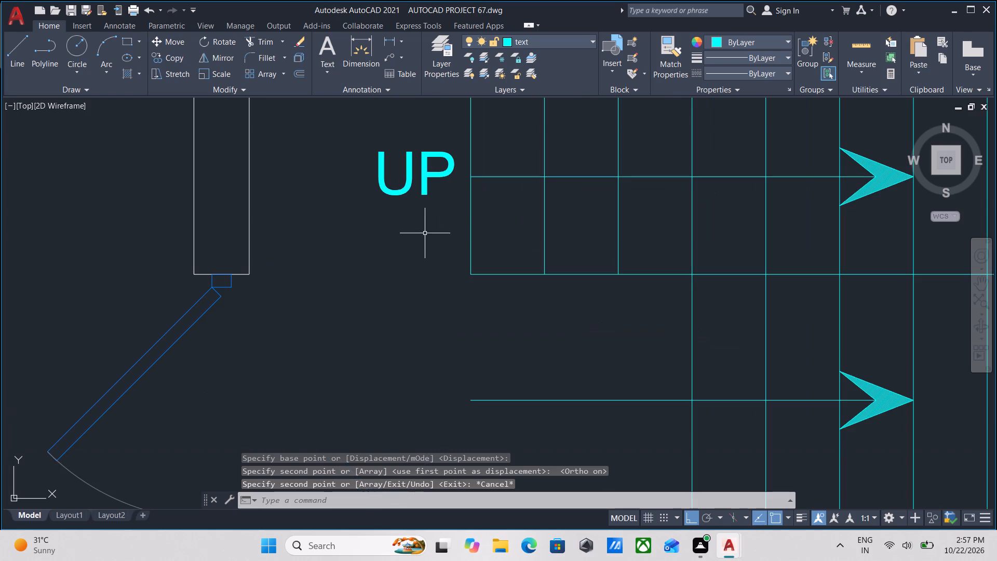
{"action": "left_click", "coordinate": [425, 233]}
{"action": "left_click", "coordinate": [391, 185]}
{"action": "type", "text": "CO"}
{"action": "key", "text": "Return"}
{"action": "left_click", "coordinate": [391, 185]}
{"action": "middle_click_drag", "start_coordinate": [402, 330], "coordinate": [414, 216]}
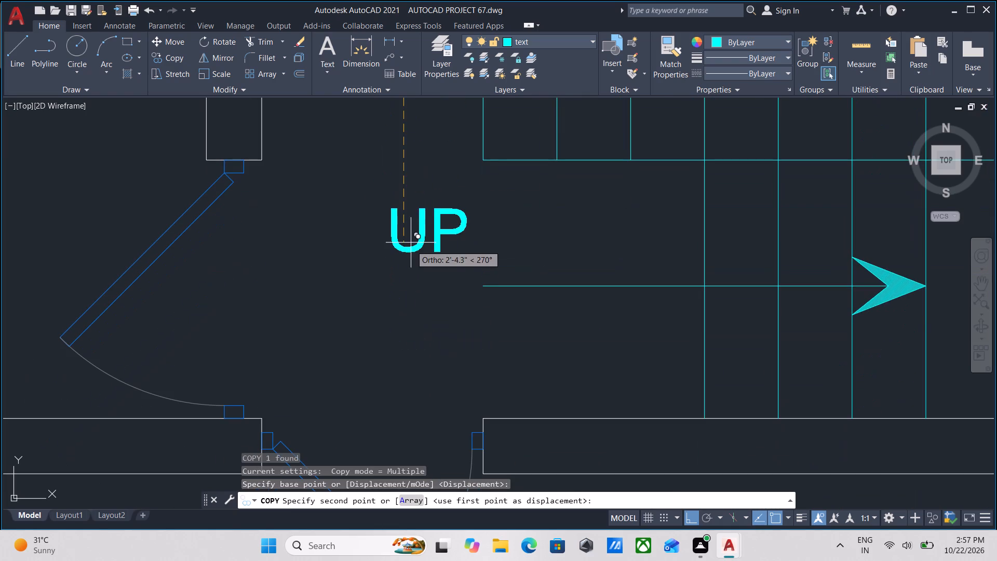
{"action": "left_click", "coordinate": [411, 296]}
{"action": "key", "text": "Escape"}
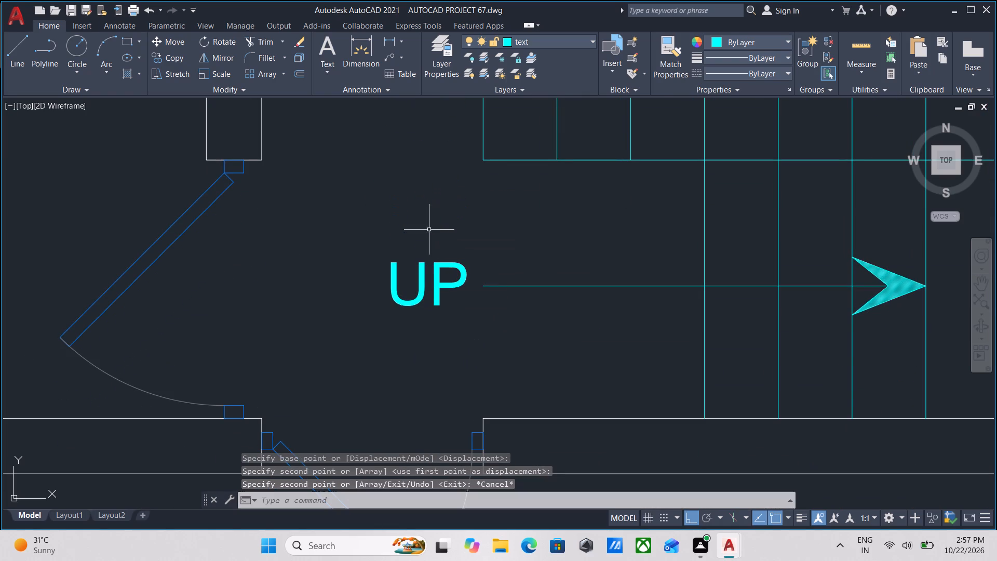
Change the UP label on the lower stair flight of the plan with the balcony to DOWN.
{"action": "double_click", "coordinate": [423, 283]}
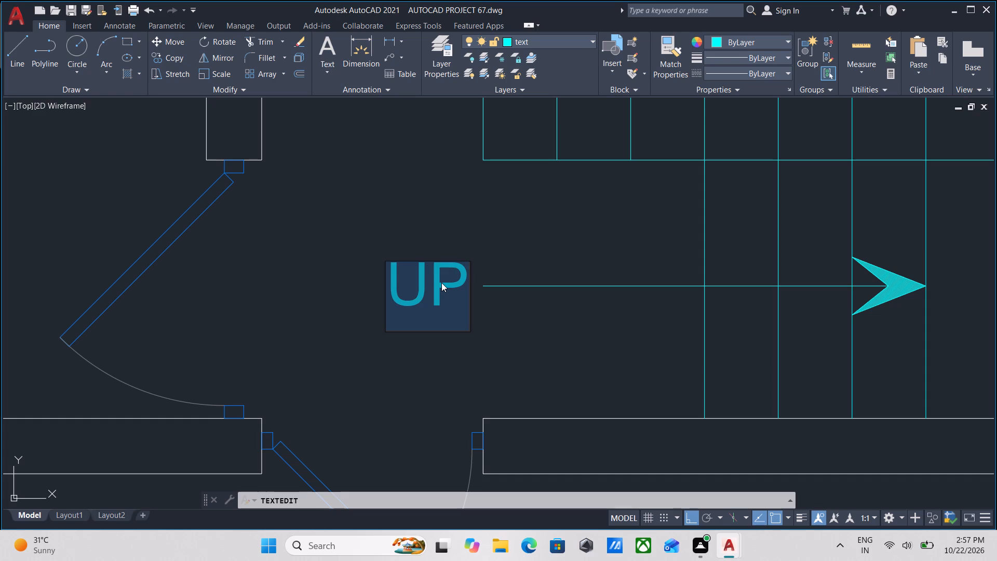
{"action": "key", "text": "d"}
{"action": "type", "text": "OWN"}
{"action": "key", "text": "Return"}
{"action": "key", "text": "Return"}
{"action": "key", "text": "Escape"}
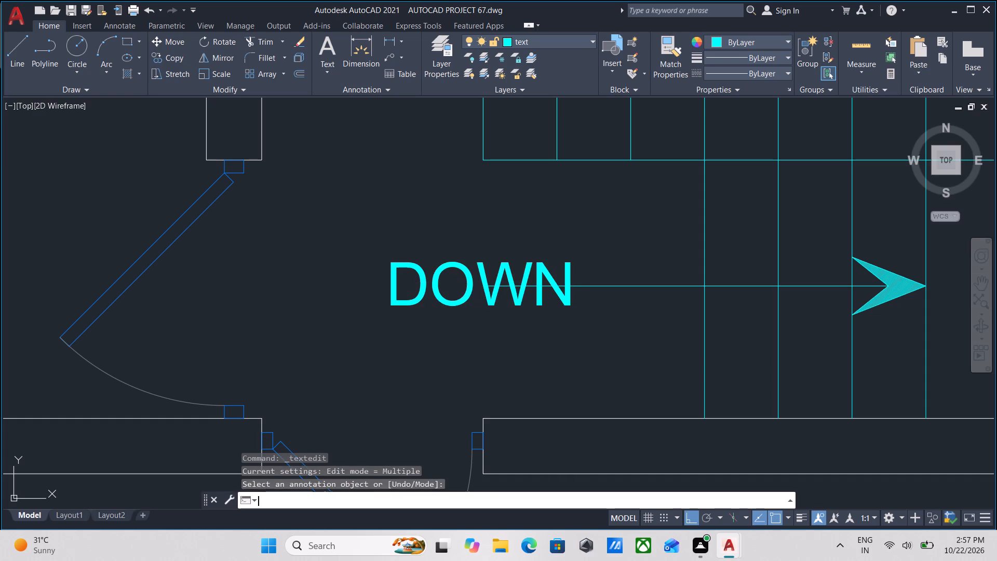
Move the DOWN label straight away from the lower flight's arrow so its text clears the arrow's tail.
{"action": "scroll", "coordinate": [492, 293], "scroll_direction": "down", "scroll_amount": 1}
{"action": "middle_click_drag", "start_coordinate": [483, 311], "coordinate": [488, 314]}
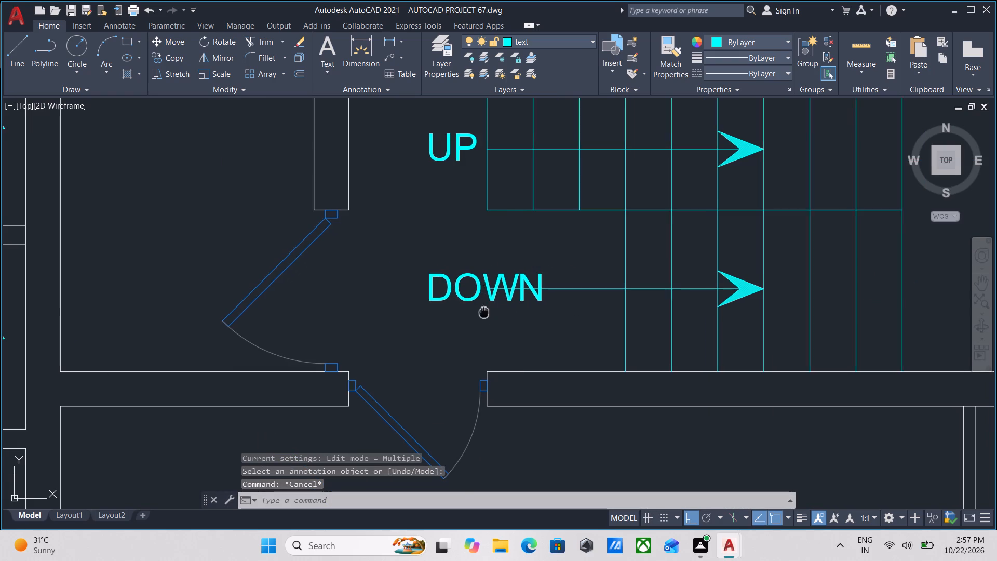
{"action": "middle_click_drag", "start_coordinate": [488, 314], "coordinate": [533, 338]}
{"action": "left_click", "coordinate": [533, 338]}
{"action": "left_click", "coordinate": [506, 319]}
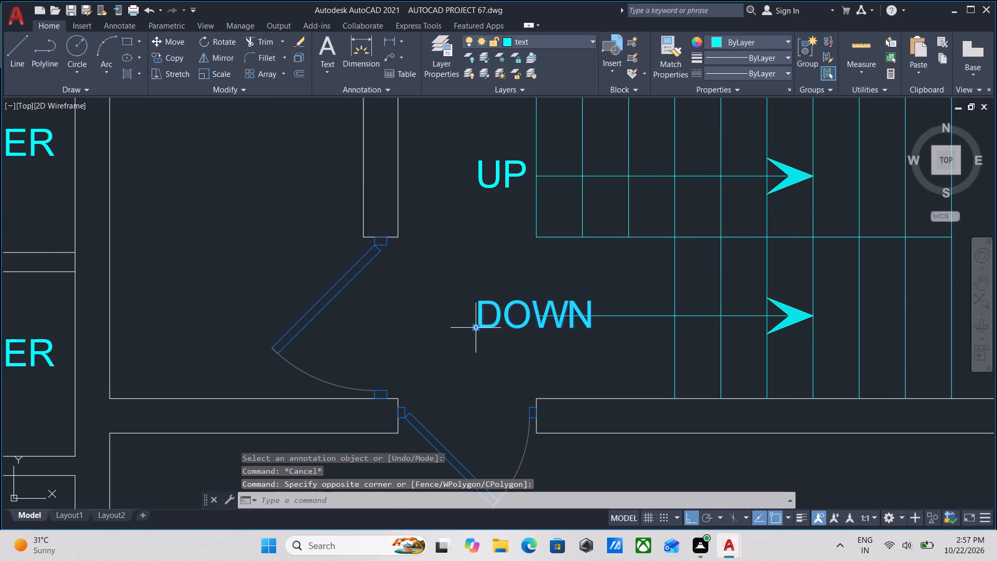
{"action": "left_click", "coordinate": [475, 325]}
{"action": "left_click", "coordinate": [475, 328]}
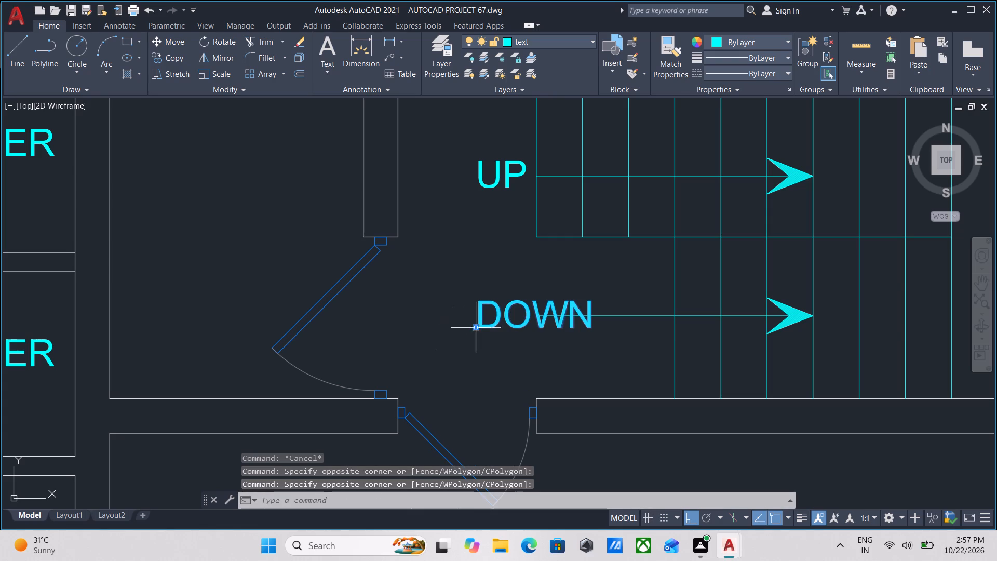
{"action": "key", "text": "Escape"}
{"action": "scroll", "coordinate": [532, 333], "scroll_direction": "up", "scroll_amount": 1}
{"action": "left_click_drag", "start_coordinate": [532, 333], "coordinate": [518, 331]}
{"action": "left_click", "coordinate": [478, 306]}
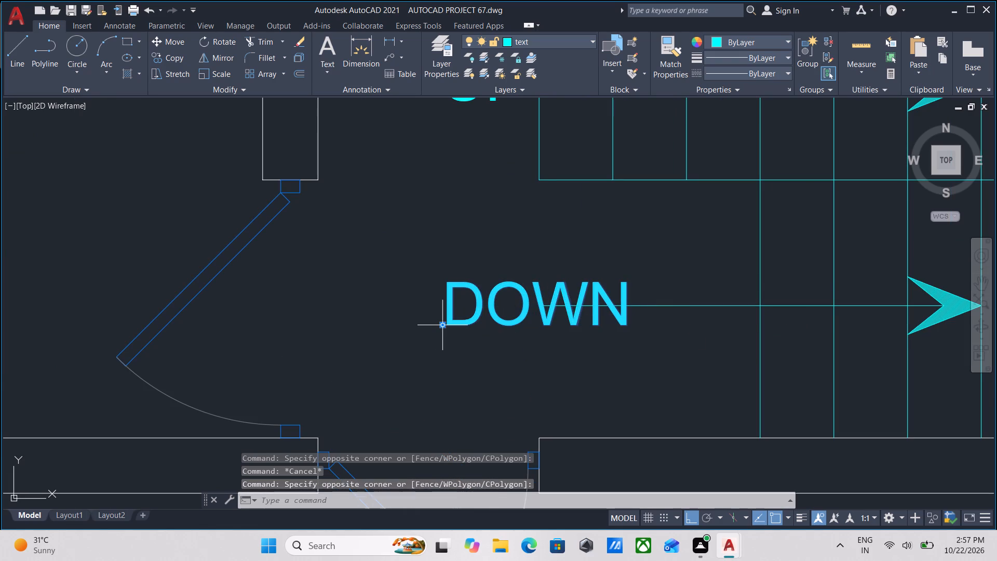
{"action": "left_click", "coordinate": [443, 324]}
{"action": "left_click", "coordinate": [330, 330]}
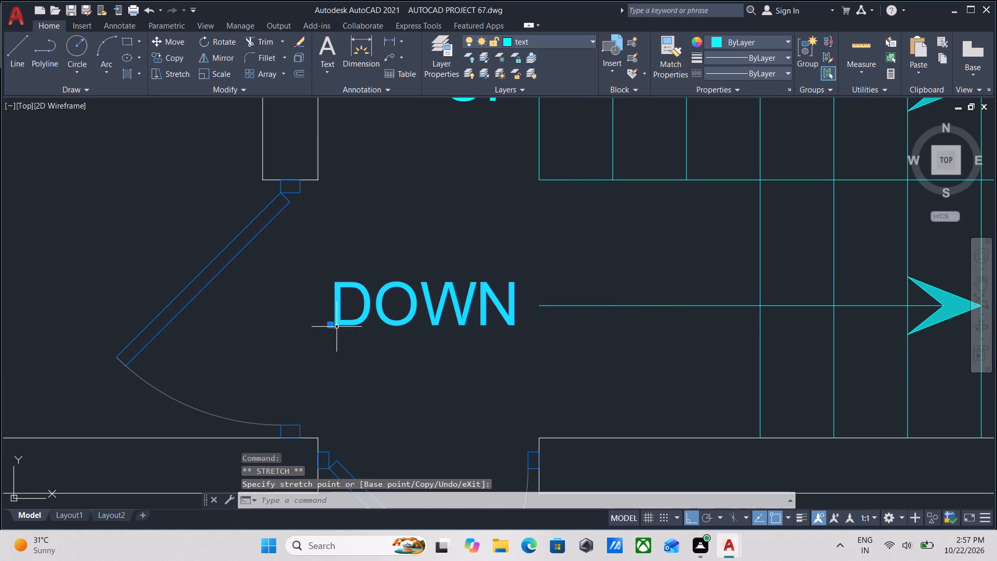
{"action": "scroll", "coordinate": [338, 327], "scroll_direction": "down", "scroll_amount": 2}
{"action": "key", "text": "Escape"}
Examine the room and stair labels across the furnished plan and the plan with the balcony.
{"action": "middle_click_drag", "start_coordinate": [358, 328], "coordinate": [480, 290]}
{"action": "scroll", "coordinate": [494, 288], "scroll_direction": "down", "scroll_amount": 2}
{"action": "middle_click_drag", "start_coordinate": [495, 289], "coordinate": [598, 237]}
{"action": "scroll", "coordinate": [601, 337], "scroll_direction": "up", "scroll_amount": 2}
{"action": "scroll", "coordinate": [601, 337], "scroll_direction": "down", "scroll_amount": 1}
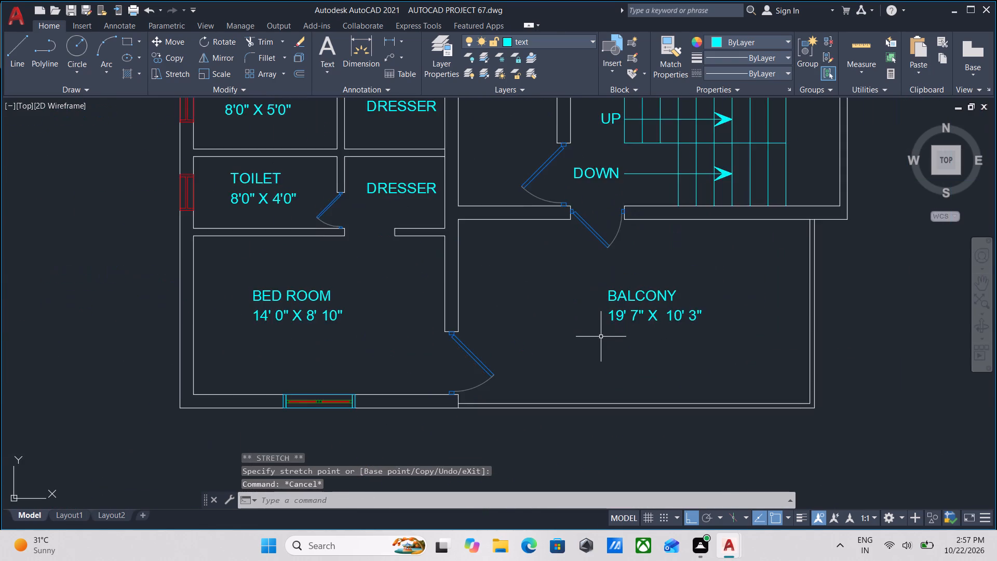
{"action": "middle_click_drag", "start_coordinate": [601, 337], "coordinate": [636, 284]}
{"action": "scroll", "coordinate": [453, 350], "scroll_direction": "down", "scroll_amount": 2}
{"action": "scroll", "coordinate": [483, 346], "scroll_direction": "up", "scroll_amount": 2}
{"action": "scroll", "coordinate": [477, 352], "scroll_direction": "down", "scroll_amount": 1}
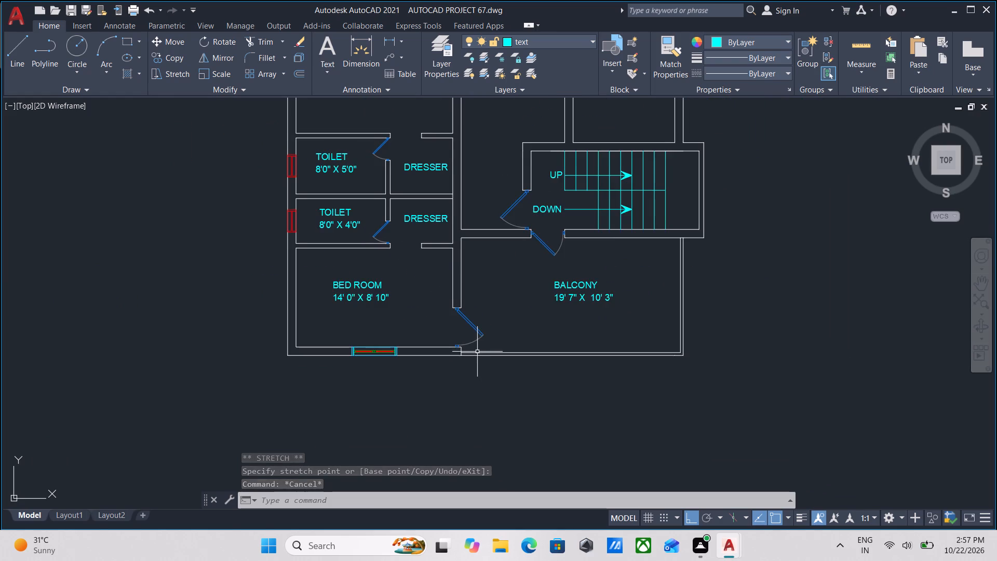
{"action": "middle_click_drag", "start_coordinate": [477, 352], "coordinate": [515, 333]}
{"action": "scroll", "coordinate": [508, 337], "scroll_direction": "down", "scroll_amount": 2}
{"action": "middle_click_drag", "start_coordinate": [508, 337], "coordinate": [530, 432]}
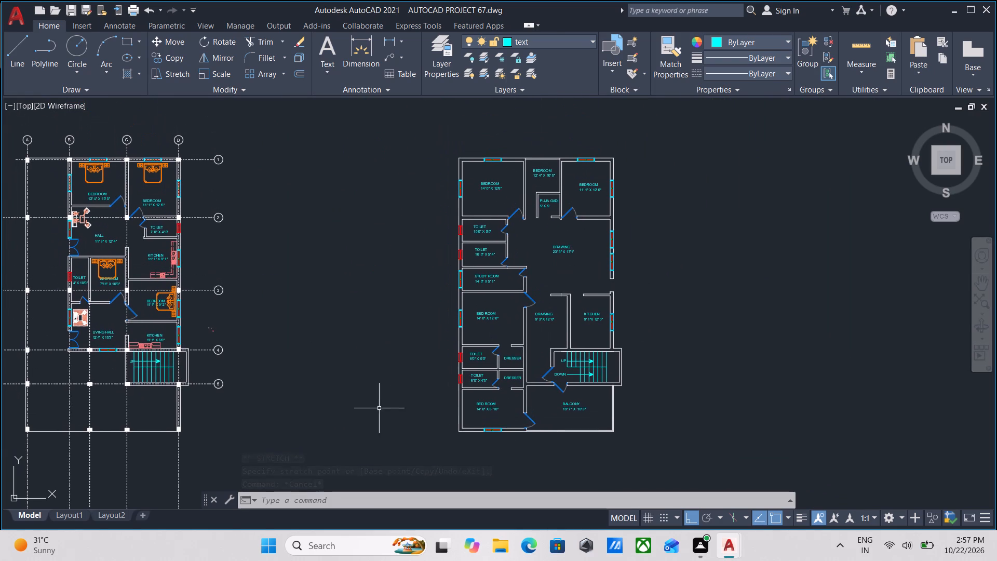
{"action": "middle_click_drag", "start_coordinate": [374, 408], "coordinate": [549, 324]}
{"action": "middle_click_drag", "start_coordinate": [383, 357], "coordinate": [525, 305]}
{"action": "middle_click_drag", "start_coordinate": [231, 346], "coordinate": [349, 369]}
{"action": "scroll", "coordinate": [352, 370], "scroll_direction": "down", "scroll_amount": 1}
{"action": "middle_click_drag", "start_coordinate": [349, 369], "coordinate": [357, 371]}
{"action": "middle_click_drag", "start_coordinate": [386, 355], "coordinate": [320, 370]}
{"action": "scroll", "coordinate": [568, 317], "scroll_direction": "up", "scroll_amount": 1}
{"action": "middle_click_drag", "start_coordinate": [568, 317], "coordinate": [325, 344]}
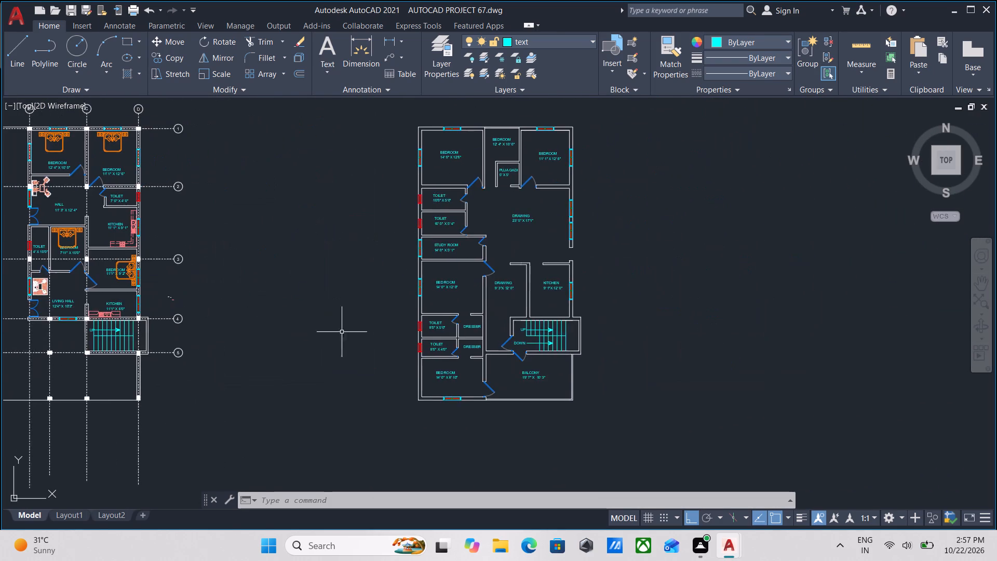
{"action": "scroll", "coordinate": [522, 294], "scroll_direction": "up", "scroll_amount": 2}
{"action": "scroll", "coordinate": [594, 301], "scroll_direction": "down", "scroll_amount": 1}
{"action": "middle_click_drag", "start_coordinate": [593, 301], "coordinate": [541, 295]}
{"action": "scroll", "coordinate": [428, 299], "scroll_direction": "down", "scroll_amount": 1}
{"action": "middle_click_drag", "start_coordinate": [428, 299], "coordinate": [549, 405]}
{"action": "middle_click_drag", "start_coordinate": [348, 342], "coordinate": [574, 352]}
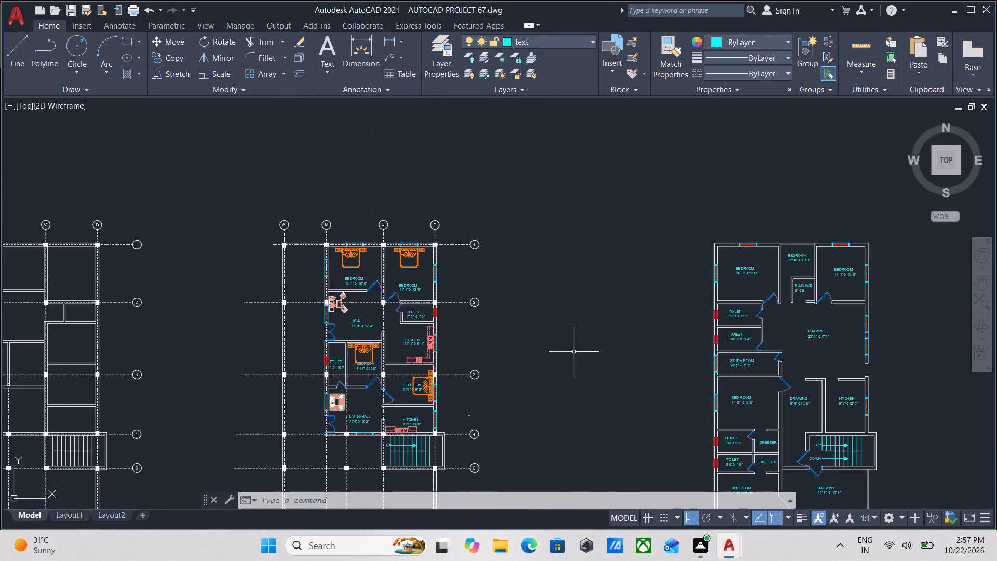
{"action": "scroll", "coordinate": [462, 311], "scroll_direction": "up", "scroll_amount": 2}
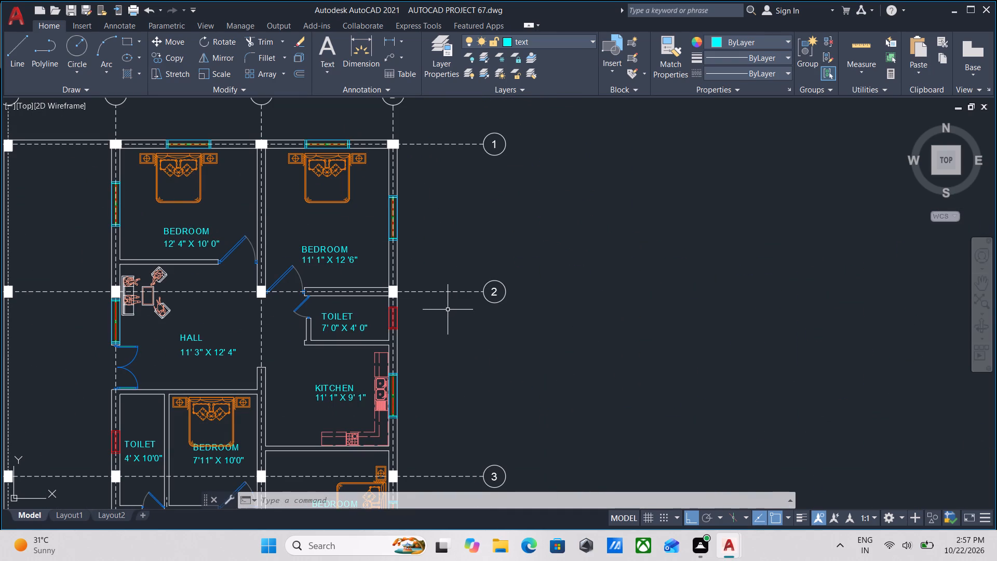
{"action": "scroll", "coordinate": [448, 310], "scroll_direction": "down", "scroll_amount": 2}
{"action": "middle_click_drag", "start_coordinate": [573, 298], "coordinate": [406, 301]}
Start a hatch with the ANSI32 pattern, colour 255,255,255 and scale 7.
{"action": "key", "text": "h"}
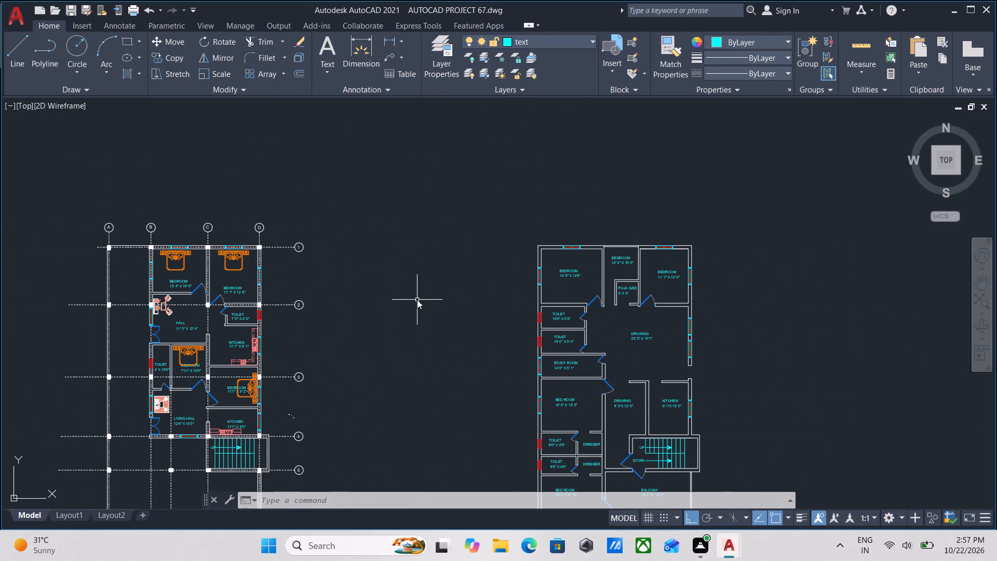
{"action": "key", "text": "Return"}
{"action": "scroll", "coordinate": [574, 271], "scroll_direction": "up", "scroll_amount": 2}
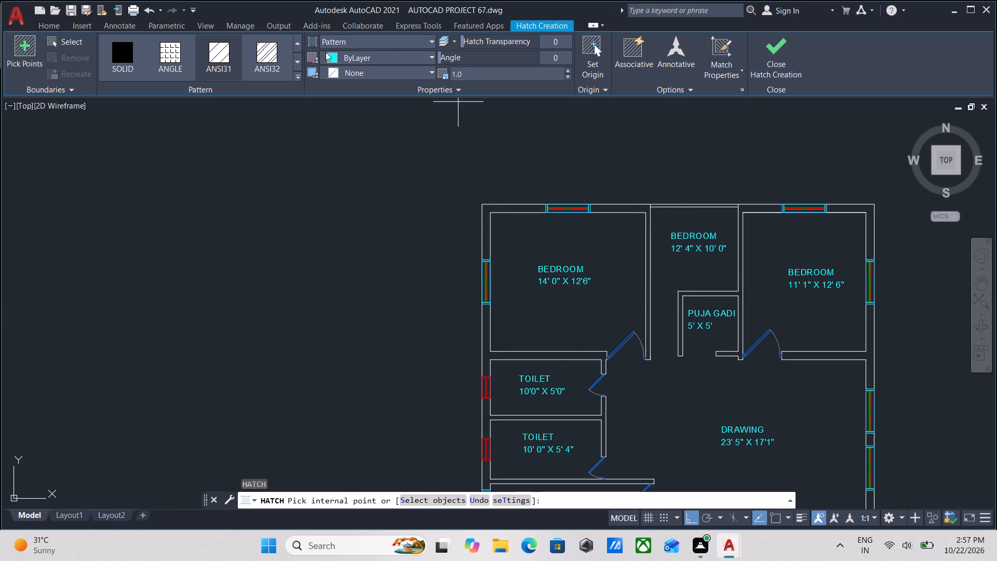
{"action": "left_click", "coordinate": [363, 60]}
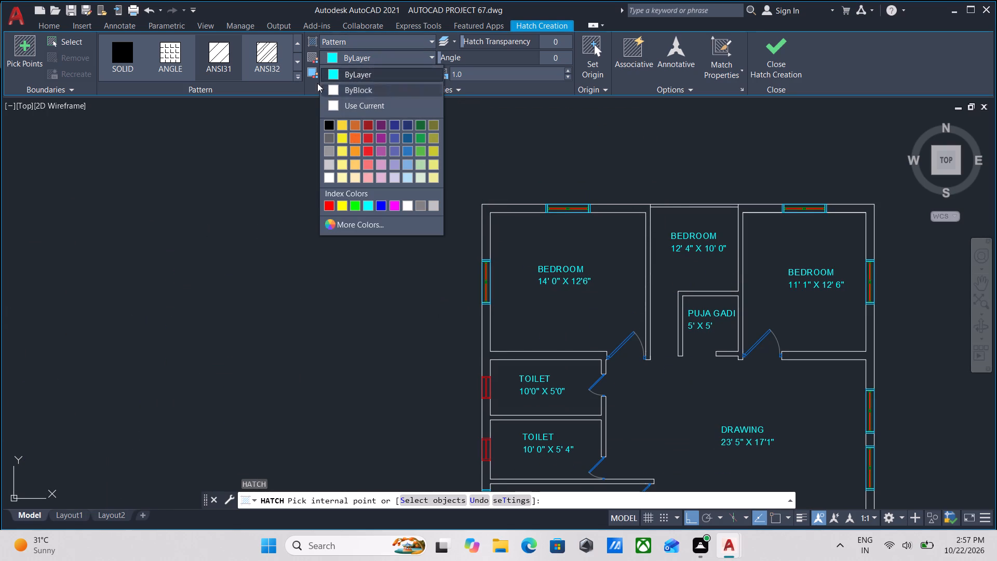
{"action": "left_click", "coordinate": [264, 54]}
{"action": "left_click", "coordinate": [383, 55]}
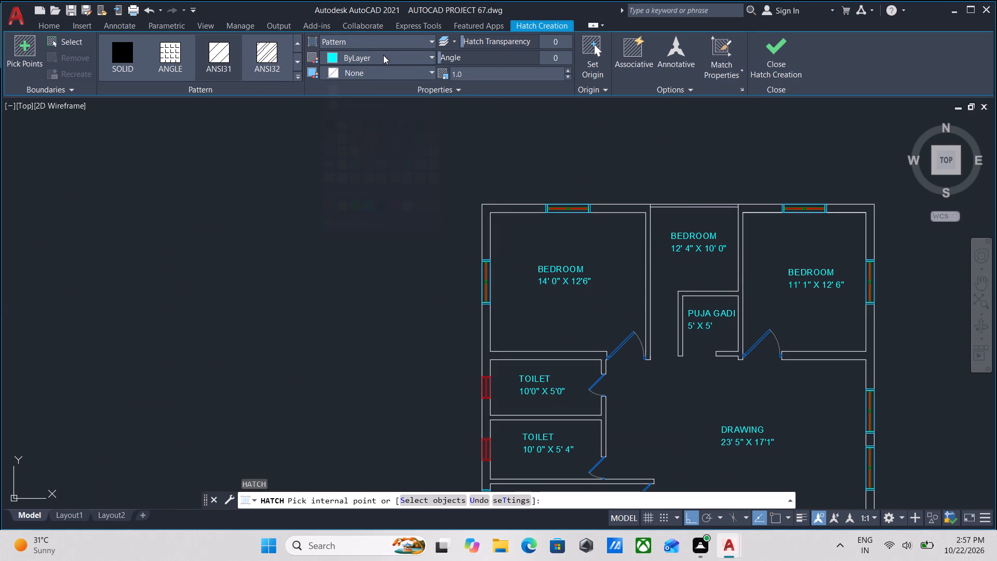
{"action": "left_click", "coordinate": [329, 178]}
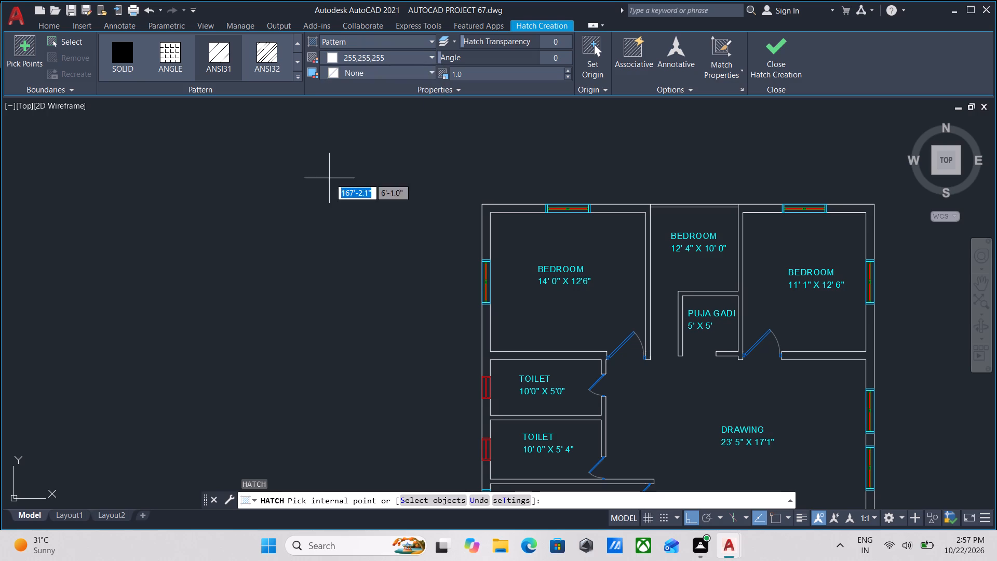
{"action": "left_click_drag", "start_coordinate": [476, 71], "coordinate": [424, 71]}
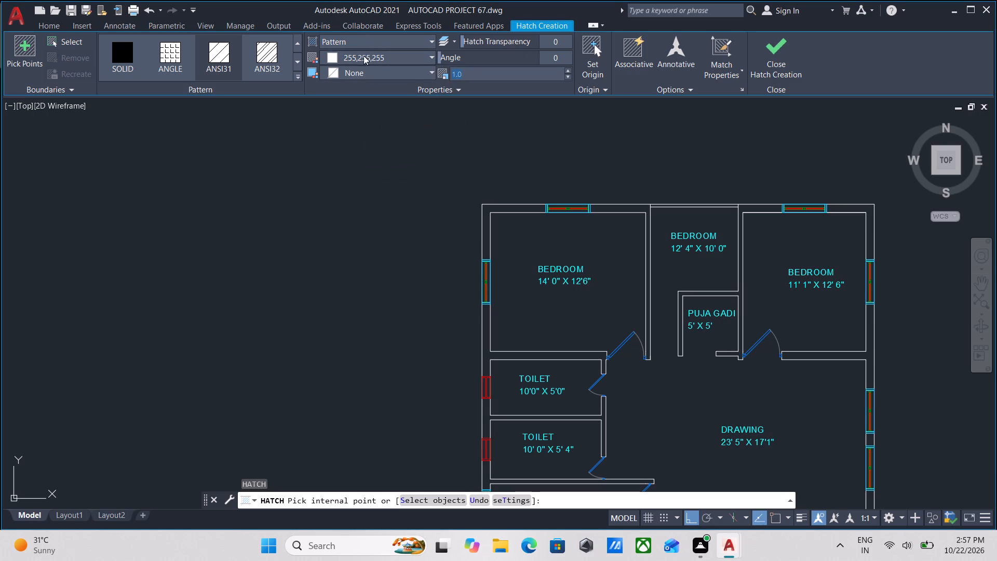
{"action": "left_click", "coordinate": [261, 54]}
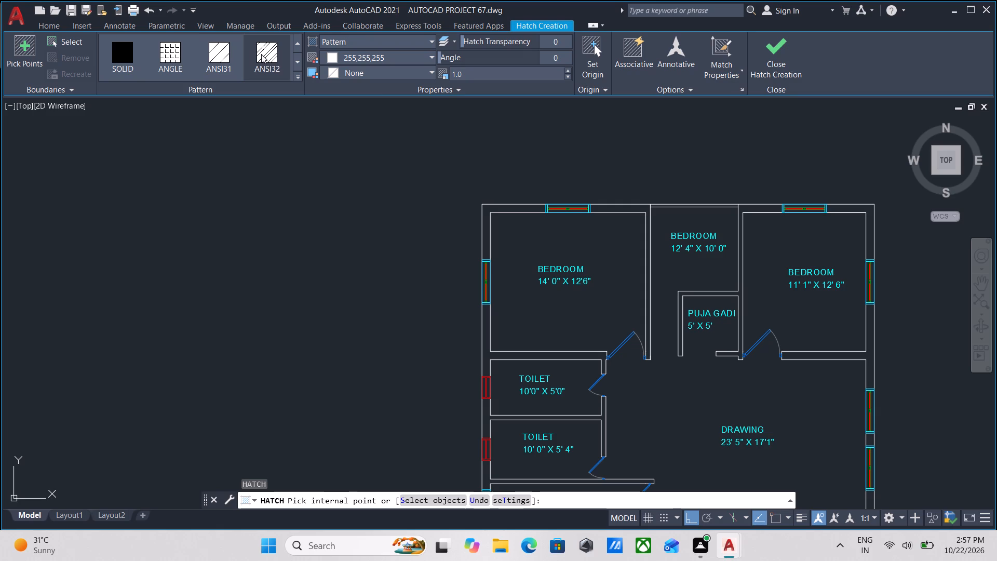
{"action": "left_click", "coordinate": [478, 68]}
{"action": "left_click", "coordinate": [473, 72]}
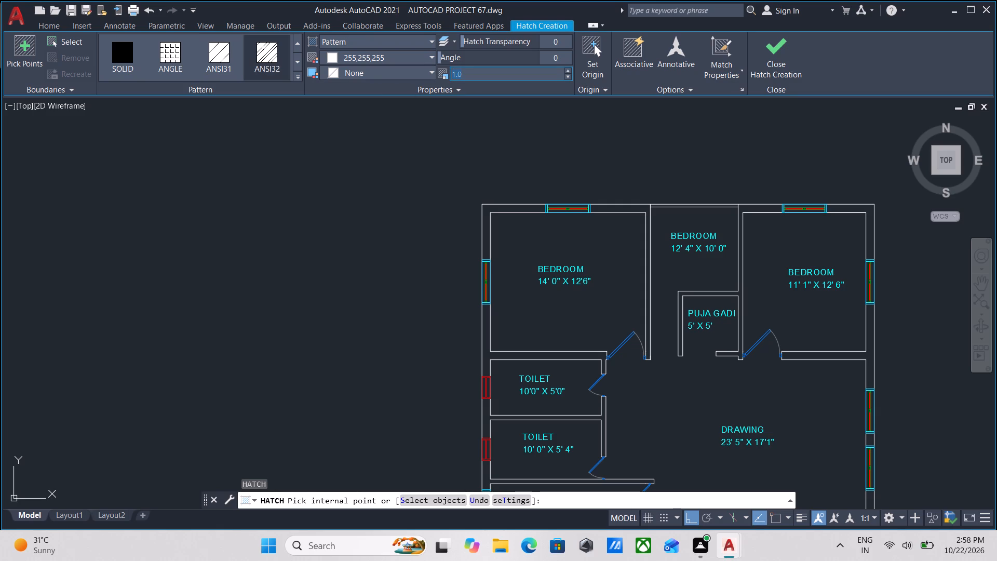
{"action": "key", "text": "7"}
{"action": "key", "text": "Return"}
Set the hatch colour to Red and hatch the walls around the 14'0" x 12'6" bedroom's outer corner and the two adjoining toilets.
{"action": "scroll", "coordinate": [492, 225], "scroll_direction": "up", "scroll_amount": 2}
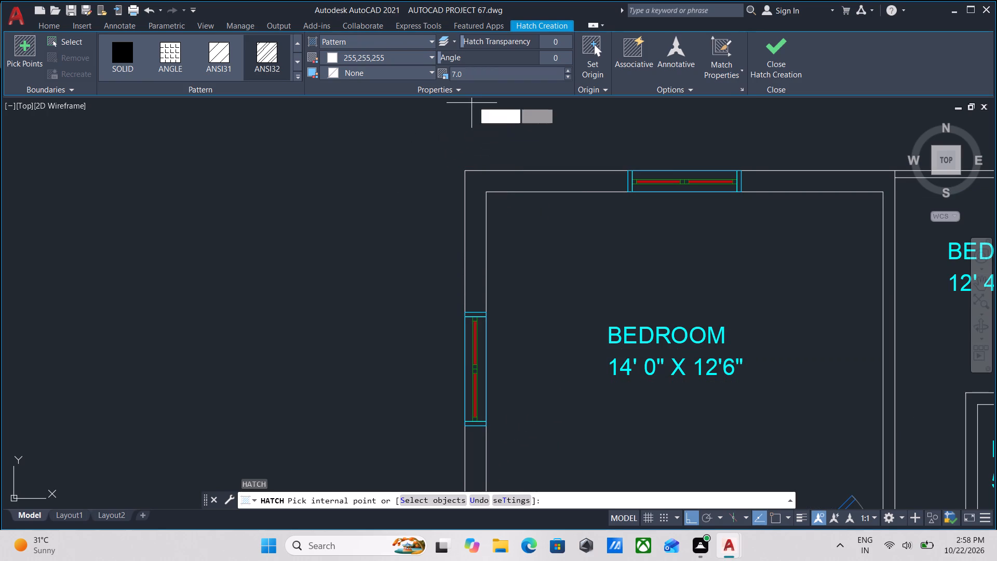
{"action": "left_click", "coordinate": [328, 53]}
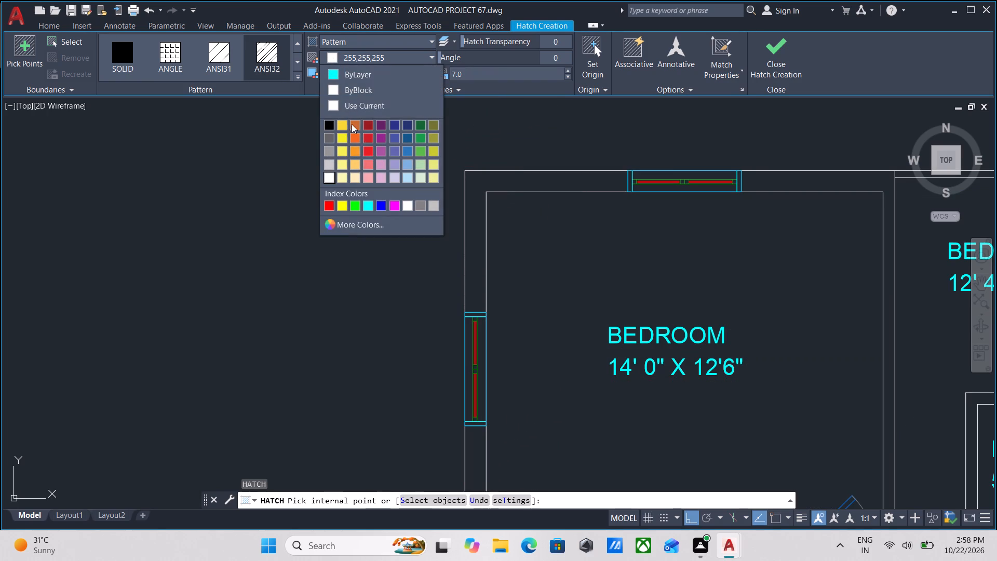
{"action": "left_click", "coordinate": [328, 207]}
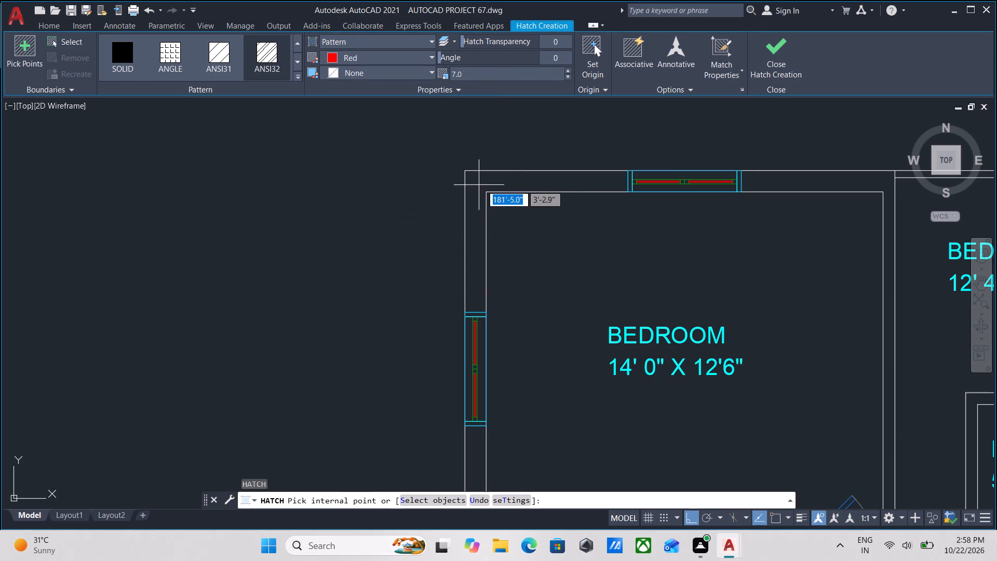
{"action": "left_click", "coordinate": [486, 184]}
{"action": "scroll", "coordinate": [526, 185], "scroll_direction": "down", "scroll_amount": 2}
{"action": "middle_click_drag", "start_coordinate": [529, 185], "coordinate": [544, 102]}
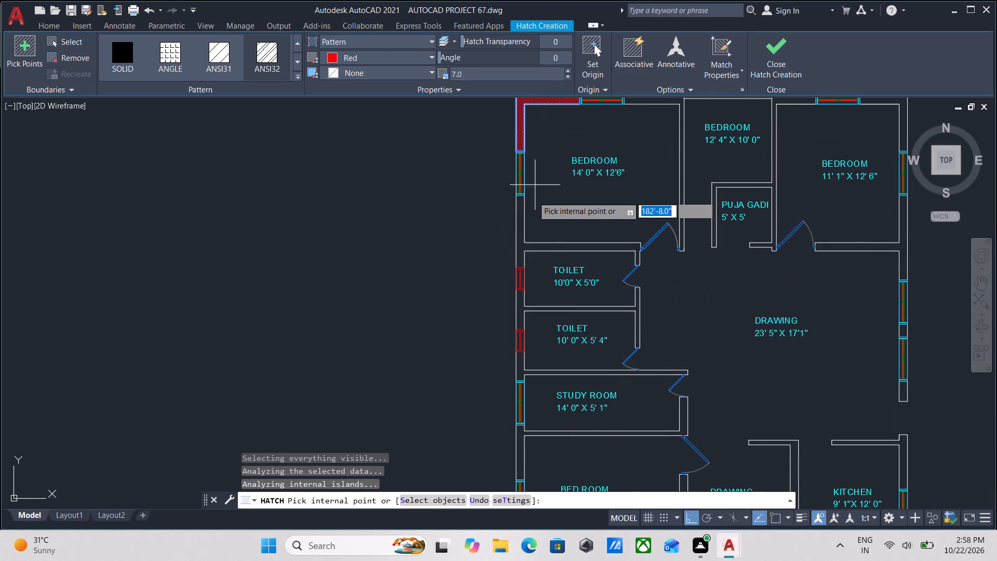
{"action": "scroll", "coordinate": [517, 239], "scroll_direction": "up", "scroll_amount": 2}
{"action": "left_click", "coordinate": [524, 230]}
{"action": "scroll", "coordinate": [524, 230], "scroll_direction": "down", "scroll_amount": 2}
{"action": "middle_click_drag", "start_coordinate": [524, 230], "coordinate": [524, 208]}
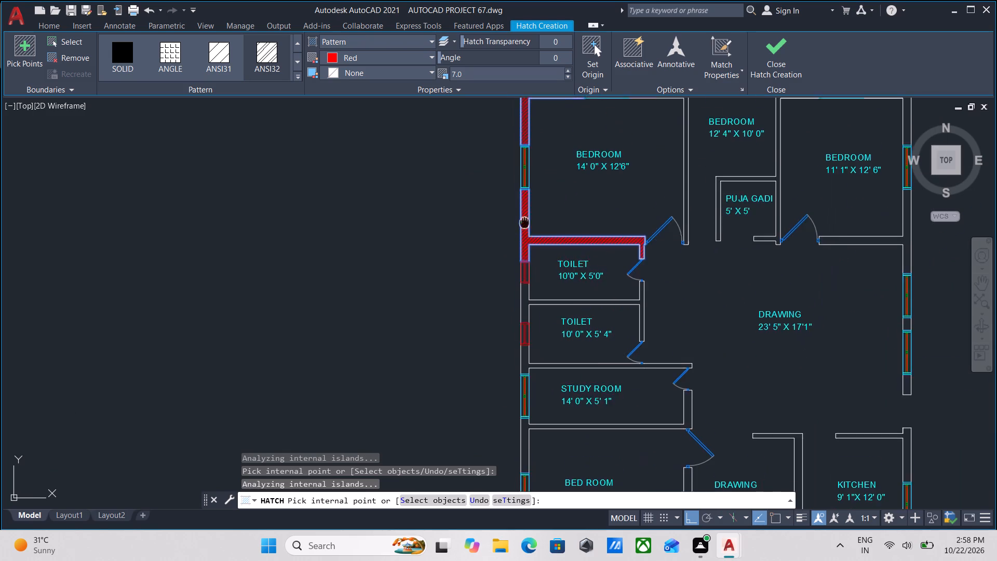
{"action": "middle_click_drag", "start_coordinate": [524, 208], "coordinate": [524, 192]}
{"action": "scroll", "coordinate": [523, 264], "scroll_direction": "up", "scroll_amount": 2}
{"action": "left_click", "coordinate": [524, 264]}
{"action": "scroll", "coordinate": [524, 264], "scroll_direction": "down", "scroll_amount": 1}
{"action": "middle_click_drag", "start_coordinate": [524, 264], "coordinate": [488, 369]}
Change the hatch colour to 247,171,174.
{"action": "left_click", "coordinate": [329, 56]}
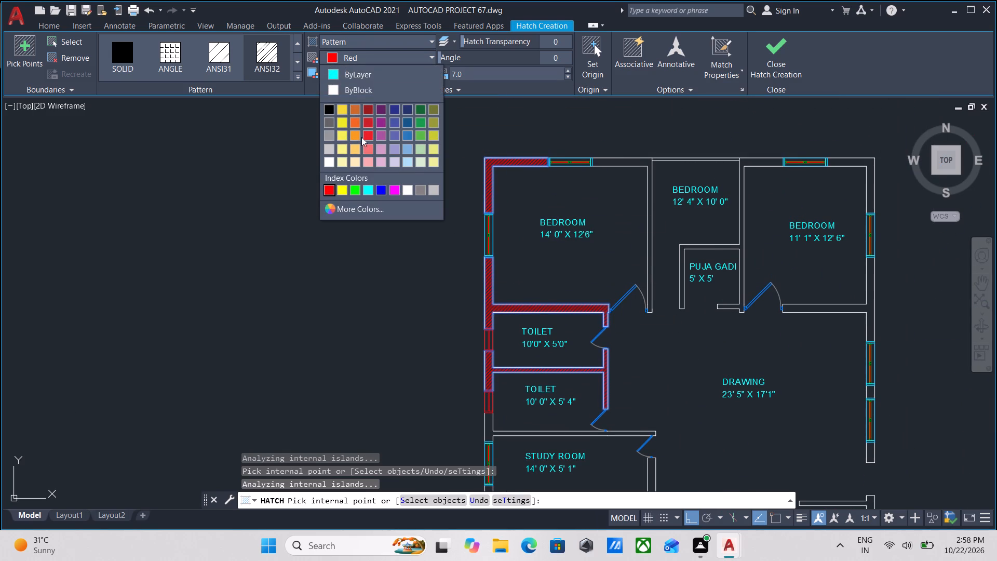
{"action": "left_click", "coordinate": [371, 162]}
Add the walls above and below the study room, with their adjoining outer wall segments, to the hatch.
{"action": "scroll", "coordinate": [503, 332], "scroll_direction": "up", "scroll_amount": 2}
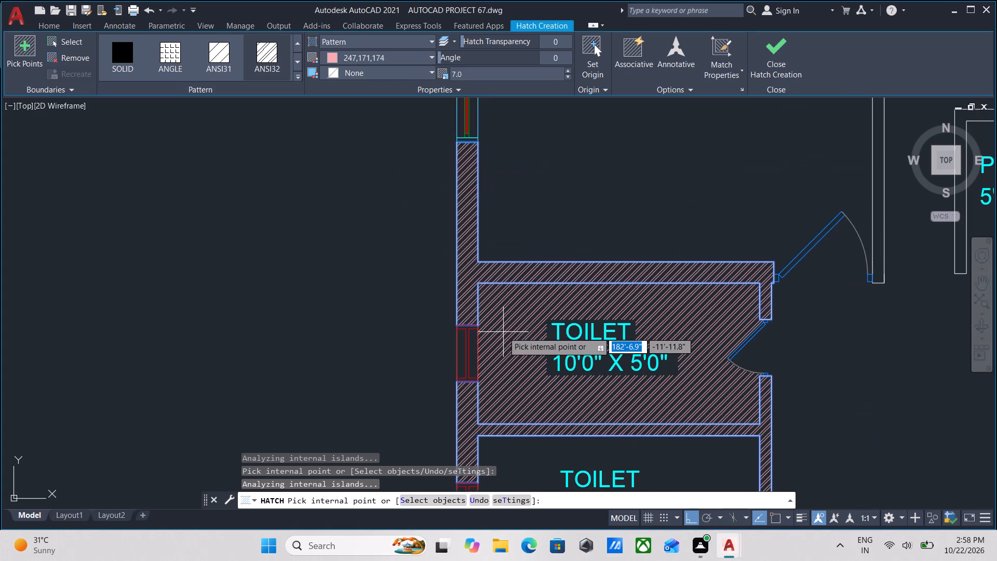
{"action": "middle_click_drag", "start_coordinate": [504, 313], "coordinate": [507, 159]}
{"action": "scroll", "coordinate": [475, 336], "scroll_direction": "down", "scroll_amount": 1}
{"action": "middle_click_drag", "start_coordinate": [475, 332], "coordinate": [485, 194]}
{"action": "left_click", "coordinate": [484, 250]}
{"action": "middle_click_drag", "start_coordinate": [480, 240], "coordinate": [480, 149]}
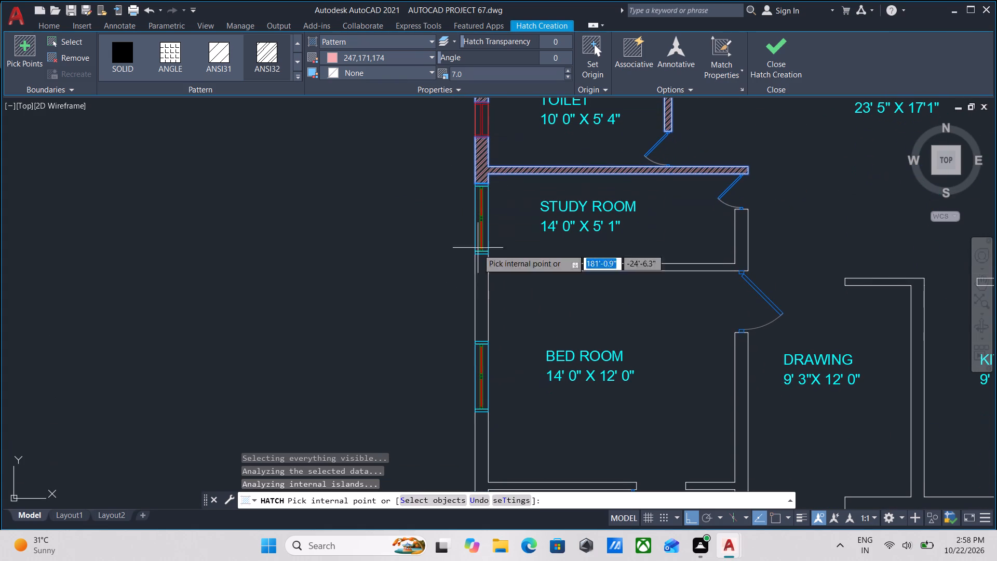
{"action": "left_click", "coordinate": [480, 283]}
Add the outer wall beside the 14'0" x 12'0" bedroom and the partitions around the 8'0" x 5'0" toilet to the hatch.
{"action": "scroll", "coordinate": [480, 283], "scroll_direction": "down", "scroll_amount": 2}
{"action": "middle_click_drag", "start_coordinate": [480, 283], "coordinate": [481, 256]}
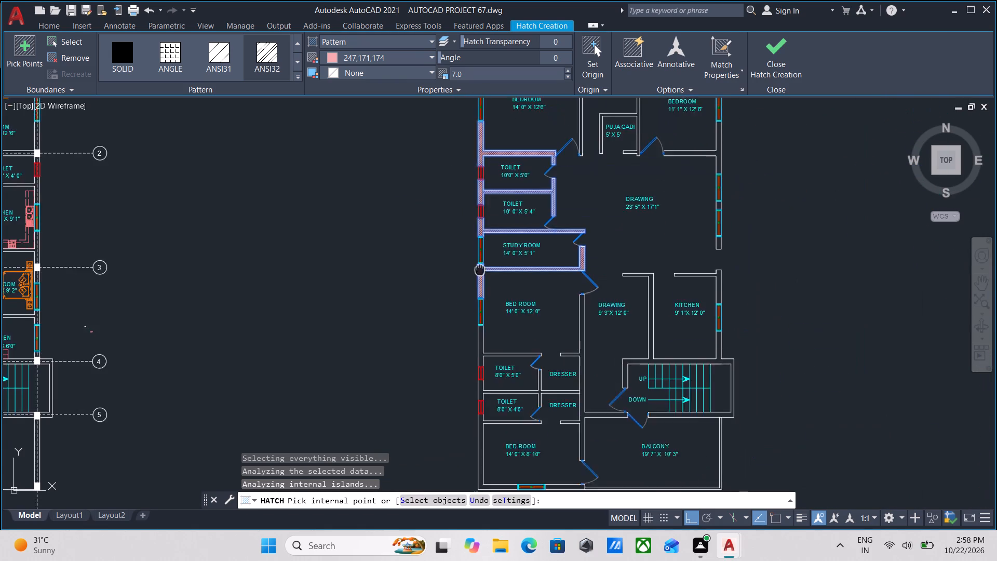
{"action": "middle_click_drag", "start_coordinate": [481, 256], "coordinate": [486, 196]}
{"action": "scroll", "coordinate": [483, 260], "scroll_direction": "up", "scroll_amount": 3}
{"action": "left_click", "coordinate": [493, 265]}
{"action": "scroll", "coordinate": [493, 265], "scroll_direction": "down", "scroll_amount": 1}
{"action": "middle_click_drag", "start_coordinate": [493, 265], "coordinate": [493, 234]}
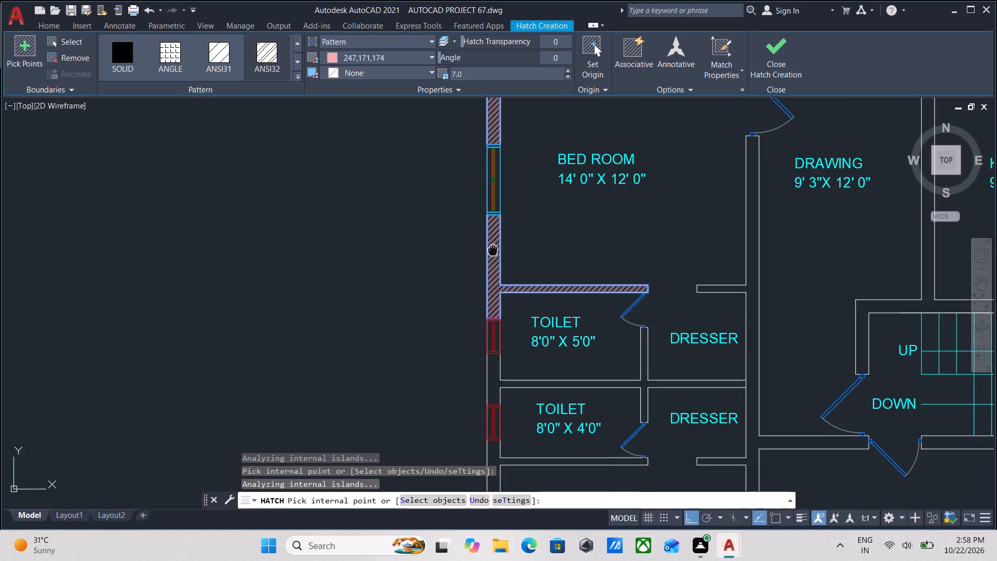
{"action": "middle_click_drag", "start_coordinate": [493, 234], "coordinate": [494, 194]}
{"action": "left_click", "coordinate": [494, 314]}
Add the outer walls of the 14'0" x 8'10" bedroom, on both sides of its window, and the adjoining toilet partition to the hatch.
{"action": "middle_click_drag", "start_coordinate": [494, 314], "coordinate": [491, 229]}
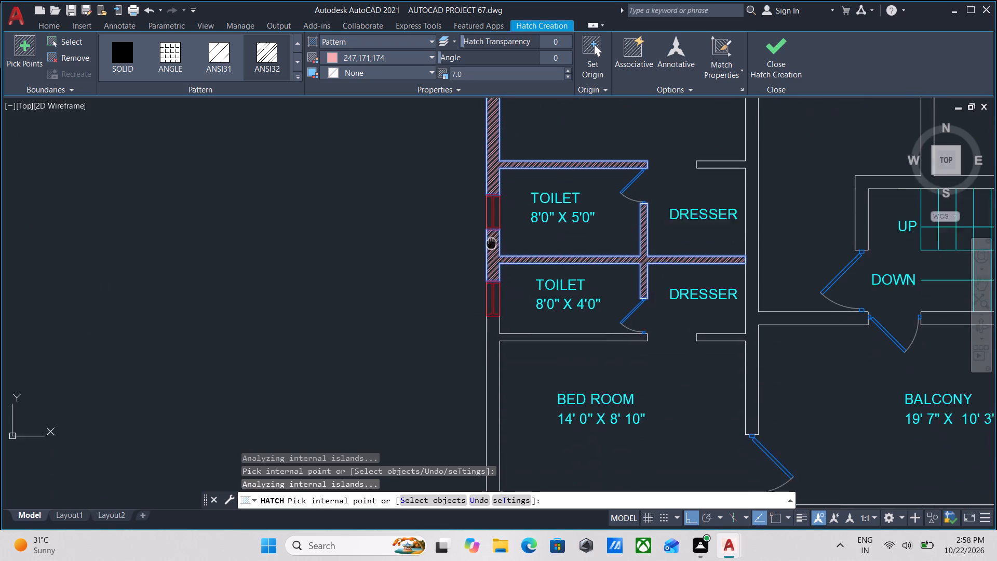
{"action": "middle_click_drag", "start_coordinate": [491, 229], "coordinate": [490, 220]}
{"action": "left_click", "coordinate": [493, 308]}
{"action": "scroll", "coordinate": [493, 308], "scroll_direction": "down", "scroll_amount": 1}
{"action": "middle_click_drag", "start_coordinate": [493, 308], "coordinate": [486, 241]}
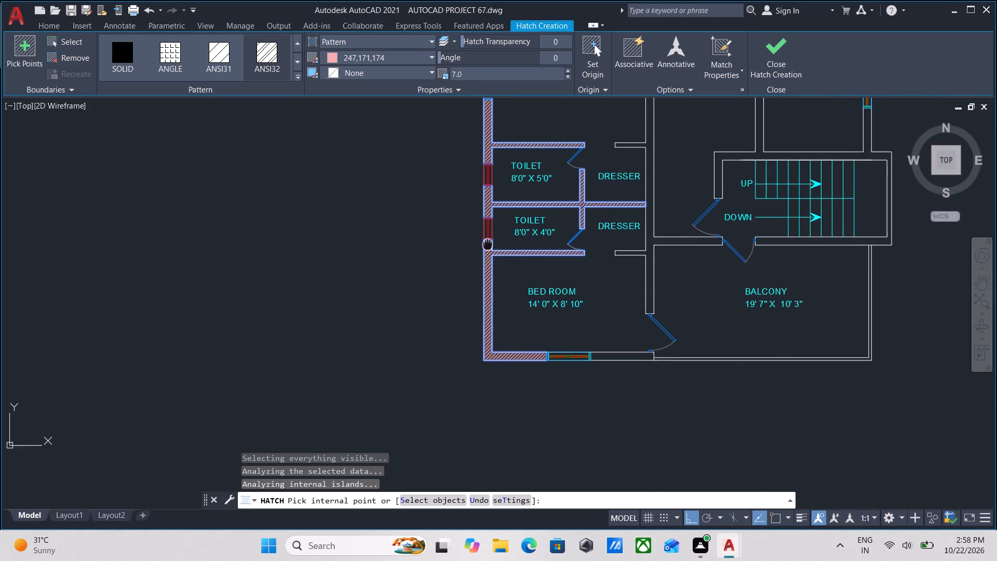
{"action": "middle_click_drag", "start_coordinate": [486, 241], "coordinate": [486, 240]}
{"action": "scroll", "coordinate": [613, 333], "scroll_direction": "up", "scroll_amount": 2}
{"action": "left_click", "coordinate": [622, 348]}
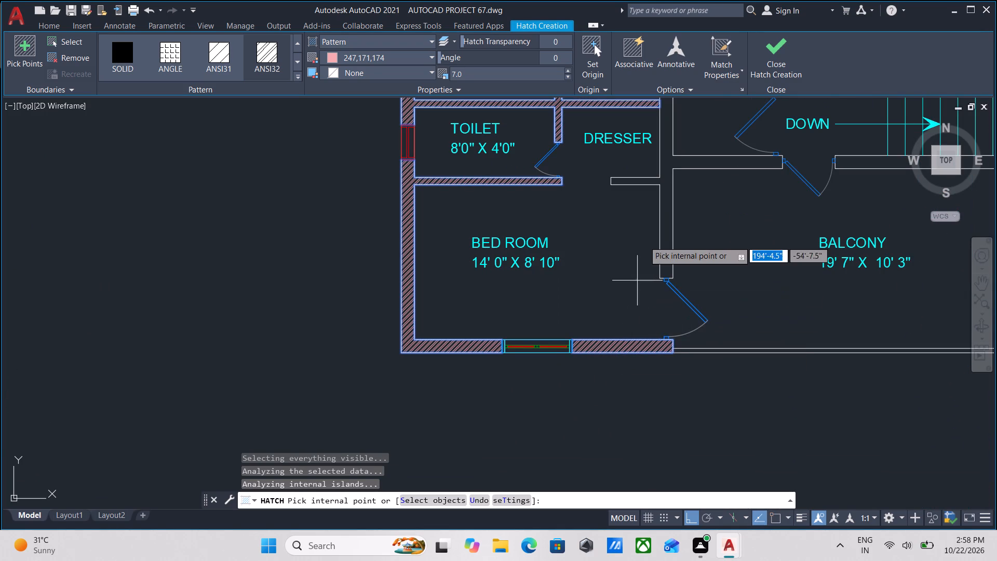
Add the wall between the bedrooms and the balcony, the drawing-kitchen partition, the staircase walls and the kitchen's outer wall to the hatch.
{"action": "left_click", "coordinate": [664, 210]}
{"action": "middle_click_drag", "start_coordinate": [664, 210], "coordinate": [617, 418]}
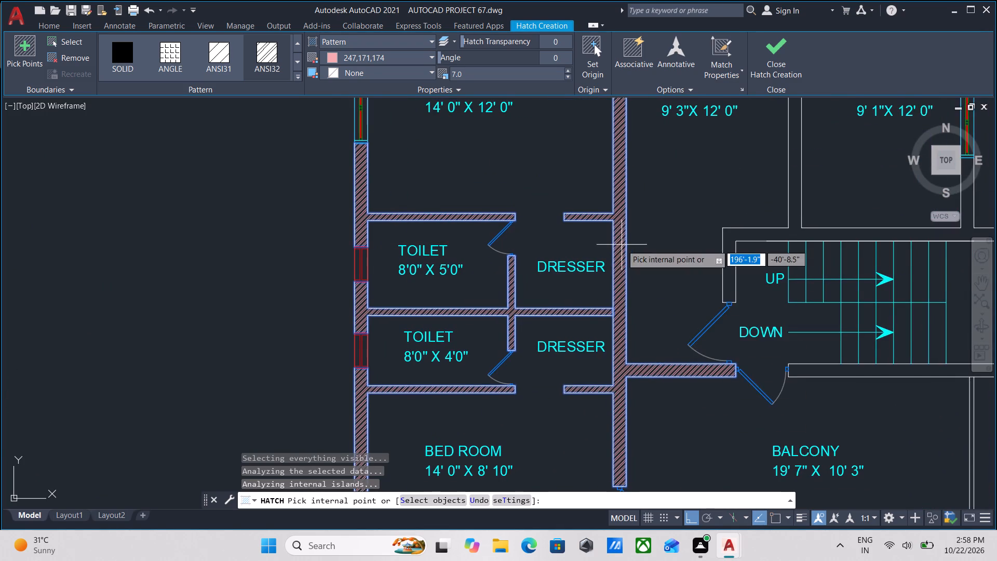
{"action": "middle_click_drag", "start_coordinate": [622, 245], "coordinate": [594, 400]}
{"action": "middle_click_drag", "start_coordinate": [602, 275], "coordinate": [566, 381]}
{"action": "scroll", "coordinate": [723, 409], "scroll_direction": "up", "scroll_amount": 1}
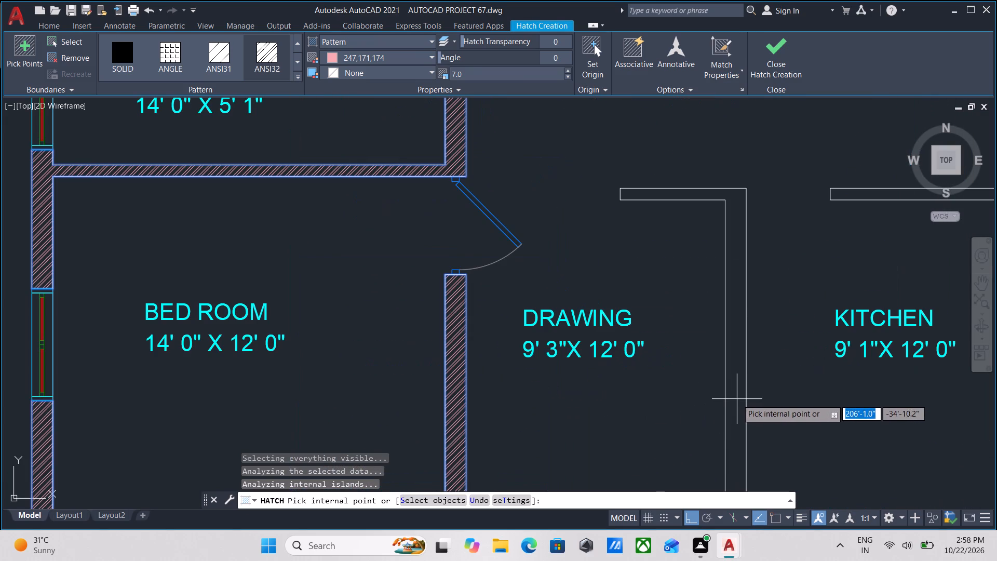
{"action": "left_click", "coordinate": [737, 398]}
{"action": "scroll", "coordinate": [737, 398], "scroll_direction": "down", "scroll_amount": 1}
{"action": "middle_click_drag", "start_coordinate": [737, 398], "coordinate": [480, 252]}
{"action": "middle_click_drag", "start_coordinate": [654, 208], "coordinate": [650, 282]}
{"action": "left_click", "coordinate": [650, 224]}
{"action": "scroll", "coordinate": [650, 224], "scroll_direction": "down", "scroll_amount": 1}
{"action": "middle_click_drag", "start_coordinate": [650, 224], "coordinate": [638, 322]}
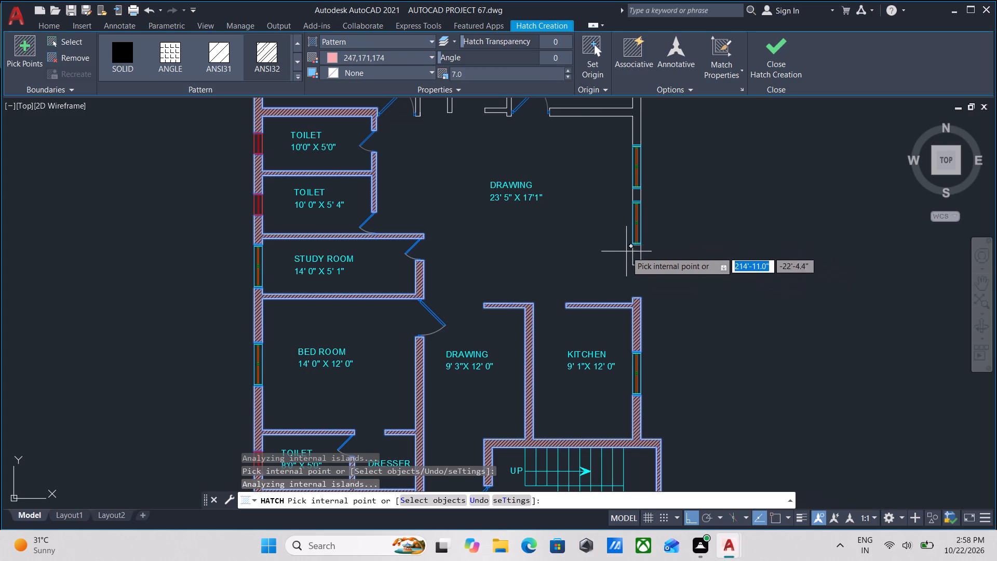
Add the outer wall segments below, between and above the two windows of the 23'5" x 17'1" drawing room to the hatch.
{"action": "scroll", "coordinate": [628, 255], "scroll_direction": "up", "scroll_amount": 2}
{"action": "left_click", "coordinate": [653, 256]}
{"action": "middle_click_drag", "start_coordinate": [653, 253], "coordinate": [652, 434]}
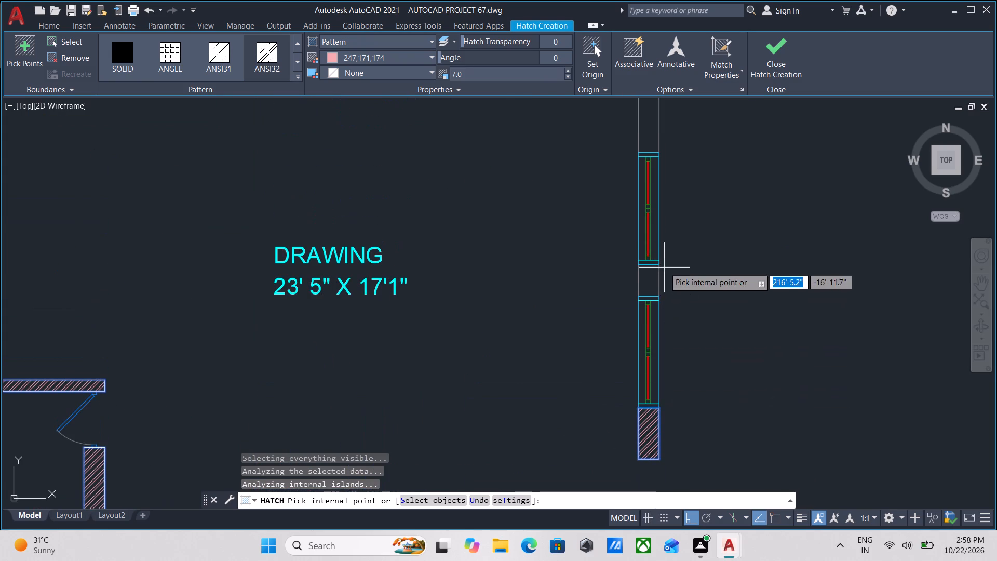
{"action": "left_click", "coordinate": [649, 280]}
{"action": "middle_click_drag", "start_coordinate": [649, 280], "coordinate": [645, 399]}
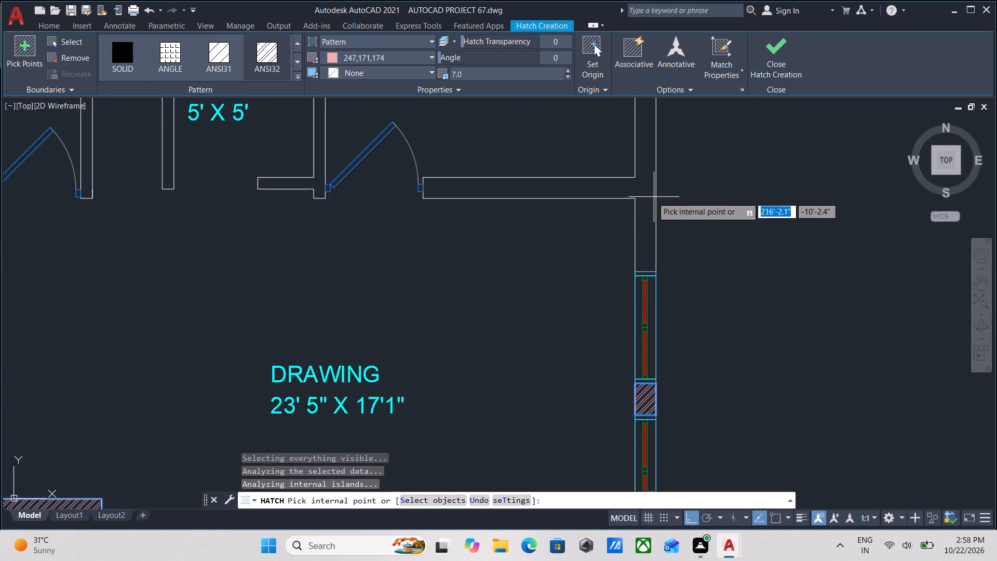
{"action": "left_click", "coordinate": [650, 198]}
Add the remaining walls of the 11'1" x 12'6" bedroom, the puja gadi and the 14'0" x 12'6" bedroom to the hatch.
{"action": "middle_click_drag", "start_coordinate": [650, 198], "coordinate": [649, 407]}
{"action": "scroll", "coordinate": [601, 273], "scroll_direction": "down", "scroll_amount": 2}
{"action": "middle_click_drag", "start_coordinate": [601, 273], "coordinate": [597, 436]}
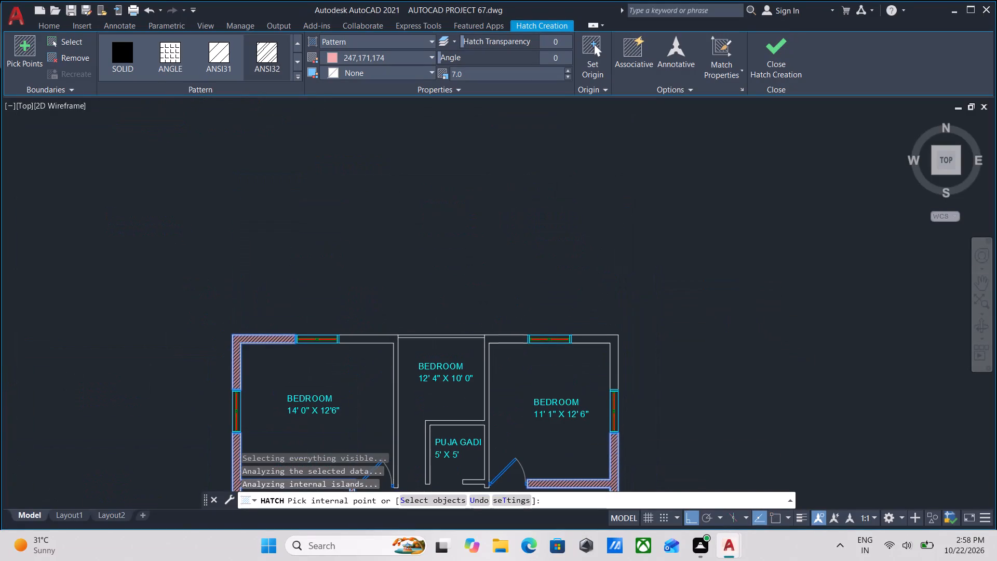
{"action": "scroll", "coordinate": [618, 375], "scroll_direction": "up", "scroll_amount": 2}
{"action": "left_click", "coordinate": [608, 328]}
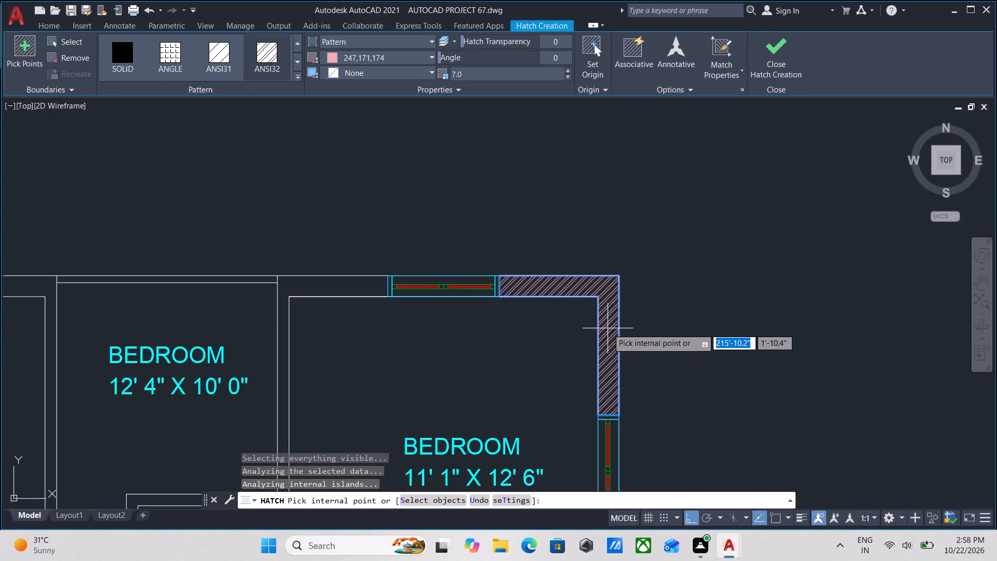
{"action": "middle_click_drag", "start_coordinate": [559, 348], "coordinate": [699, 331]}
{"action": "left_click", "coordinate": [464, 265]}
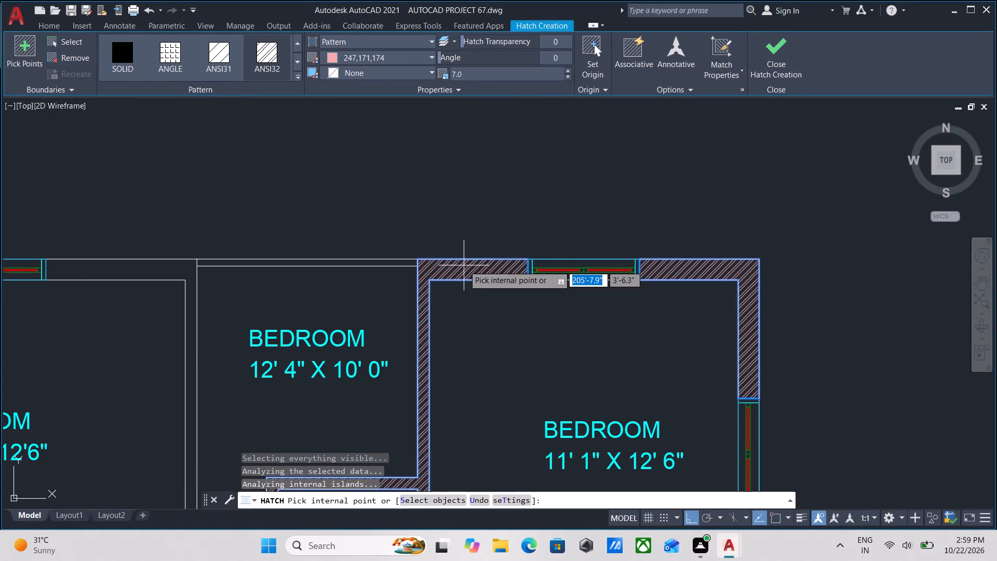
{"action": "scroll", "coordinate": [464, 265], "scroll_direction": "down", "scroll_amount": 2}
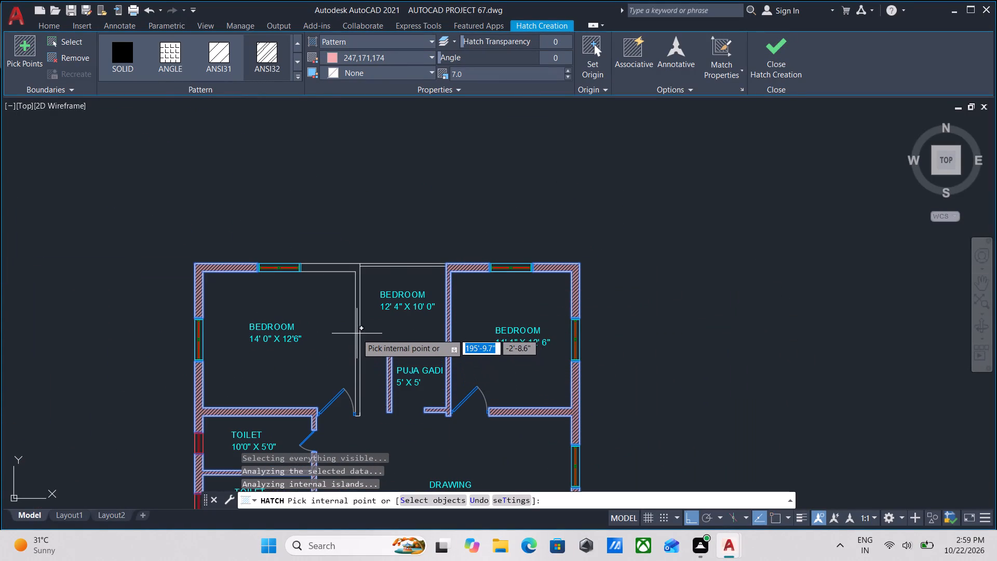
{"action": "scroll", "coordinate": [357, 333], "scroll_direction": "up", "scroll_amount": 1}
{"action": "left_click", "coordinate": [357, 333]}
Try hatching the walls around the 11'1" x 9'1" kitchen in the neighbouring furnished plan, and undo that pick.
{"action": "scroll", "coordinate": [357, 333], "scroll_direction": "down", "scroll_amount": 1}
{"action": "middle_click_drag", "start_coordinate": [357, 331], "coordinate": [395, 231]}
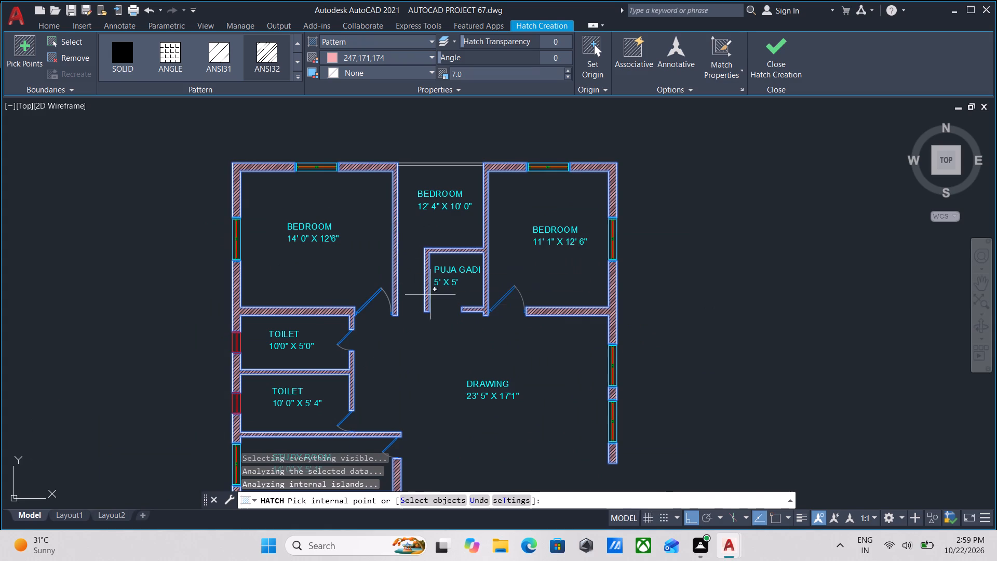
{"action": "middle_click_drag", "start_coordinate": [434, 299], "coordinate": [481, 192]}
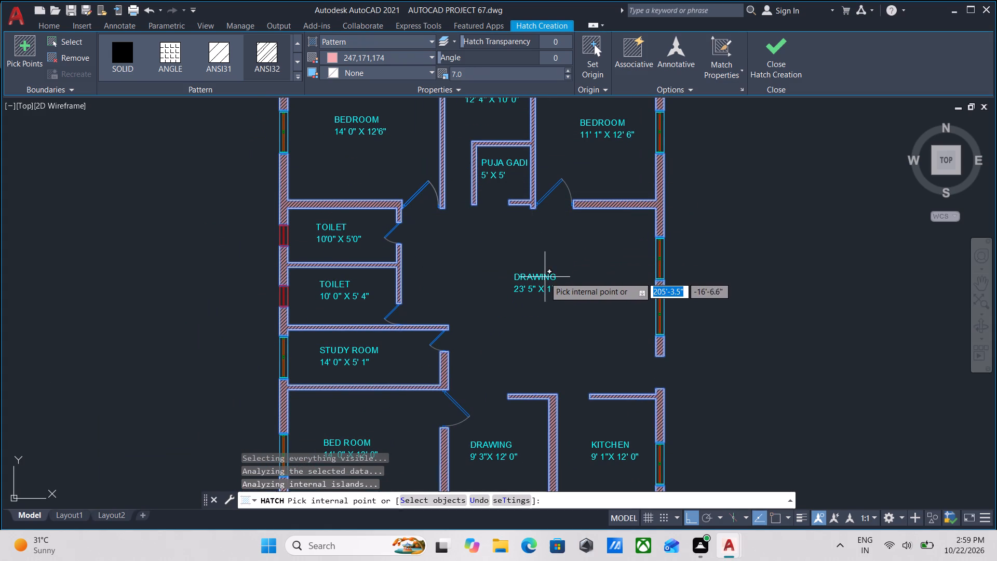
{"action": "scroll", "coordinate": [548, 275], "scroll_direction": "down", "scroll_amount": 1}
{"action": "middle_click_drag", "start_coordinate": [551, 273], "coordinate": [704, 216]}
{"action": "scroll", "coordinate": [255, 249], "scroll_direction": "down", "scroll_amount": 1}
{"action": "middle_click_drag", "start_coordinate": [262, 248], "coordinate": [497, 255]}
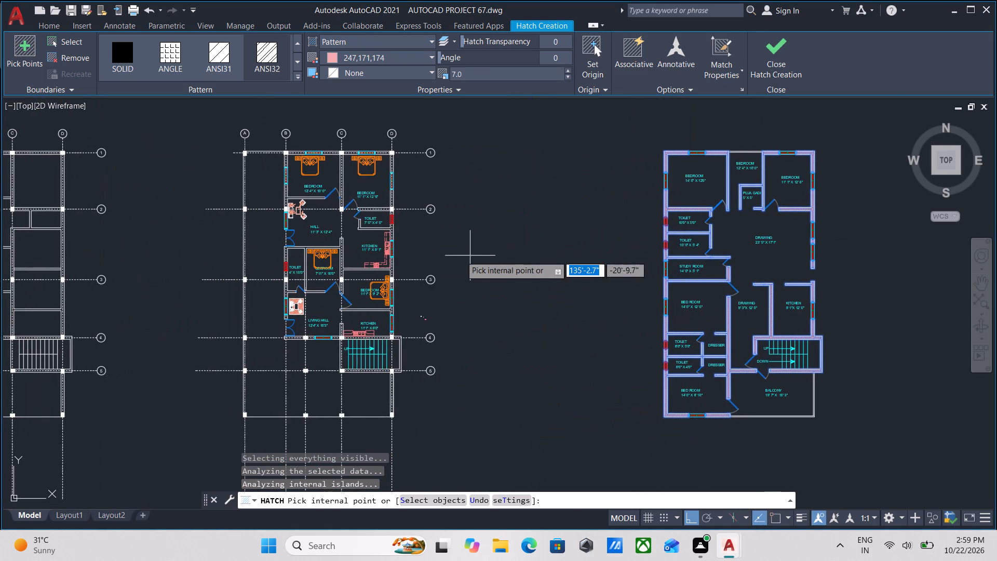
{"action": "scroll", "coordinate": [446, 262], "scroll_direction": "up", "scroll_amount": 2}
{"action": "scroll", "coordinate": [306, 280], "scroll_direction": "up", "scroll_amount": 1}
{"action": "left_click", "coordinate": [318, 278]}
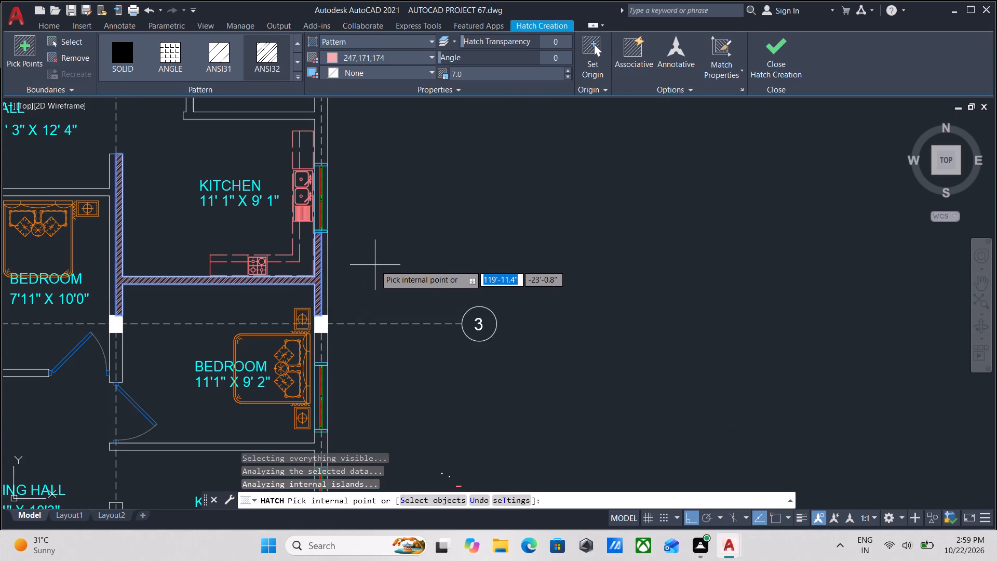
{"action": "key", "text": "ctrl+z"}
Check the hatched walls of the balcony plan from the balcony up to the top bedrooms and finish the hatch.
{"action": "scroll", "coordinate": [384, 261], "scroll_direction": "down", "scroll_amount": 4}
{"action": "scroll", "coordinate": [575, 300], "scroll_direction": "up", "scroll_amount": 4}
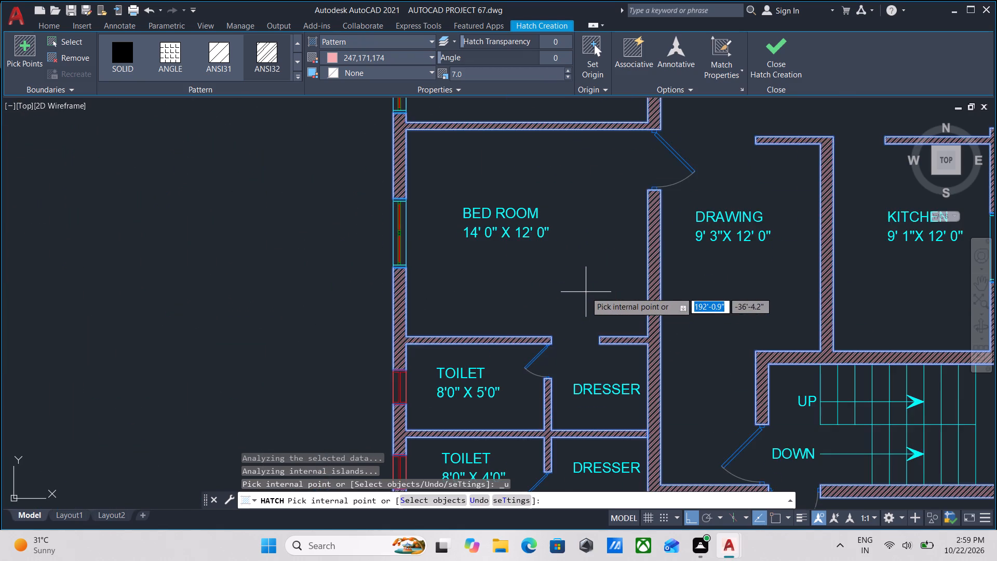
{"action": "middle_click_drag", "start_coordinate": [586, 292], "coordinate": [301, 232]}
{"action": "scroll", "coordinate": [360, 222], "scroll_direction": "down", "scroll_amount": 2}
{"action": "middle_click_drag", "start_coordinate": [447, 267], "coordinate": [453, 221]}
{"action": "scroll", "coordinate": [417, 326], "scroll_direction": "up", "scroll_amount": 1}
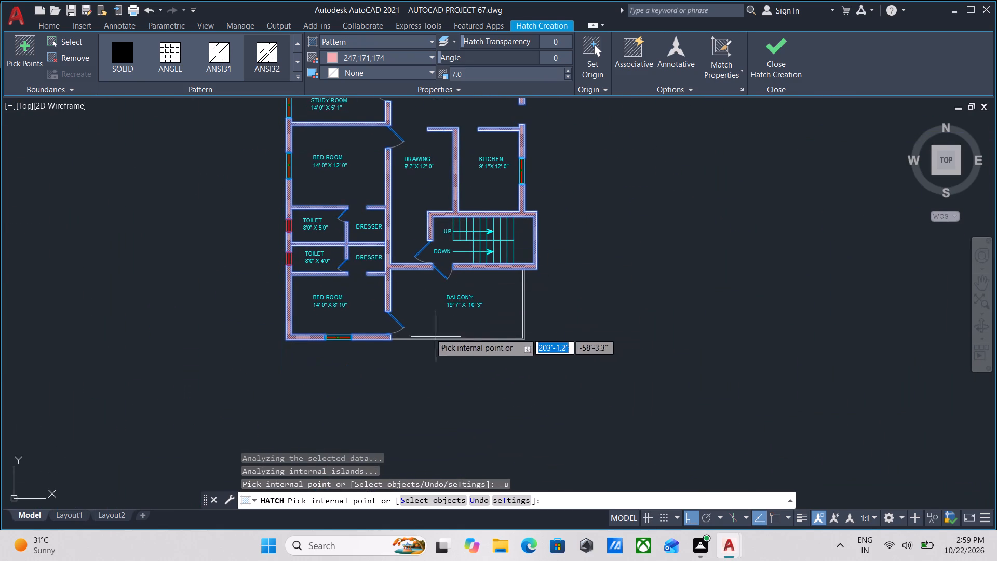
{"action": "middle_click_drag", "start_coordinate": [368, 311], "coordinate": [437, 497]}
{"action": "middle_click_drag", "start_coordinate": [413, 303], "coordinate": [409, 415]}
{"action": "middle_click_drag", "start_coordinate": [443, 275], "coordinate": [426, 410]}
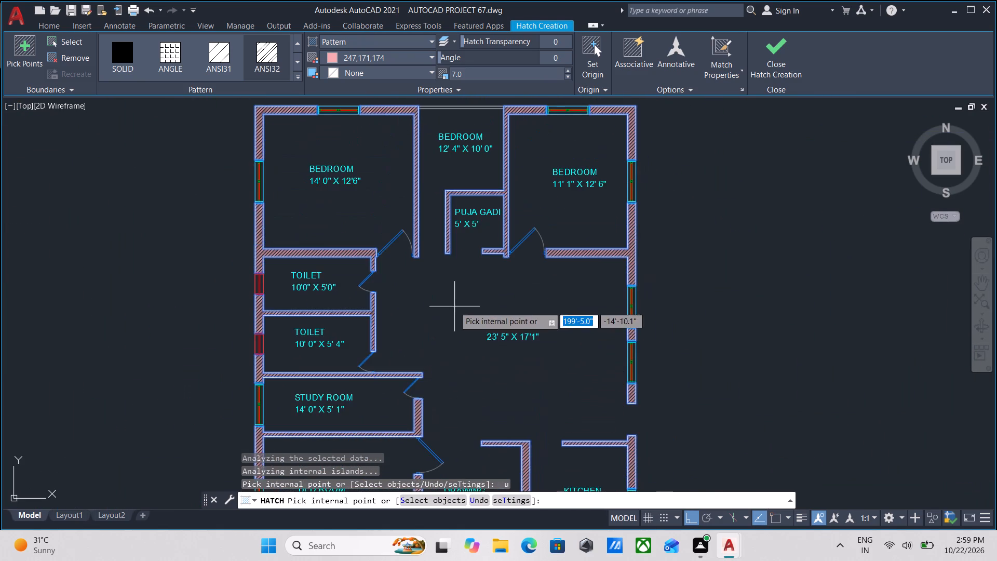
{"action": "middle_click_drag", "start_coordinate": [453, 310], "coordinate": [433, 407]}
{"action": "left_click", "coordinate": [777, 52]}
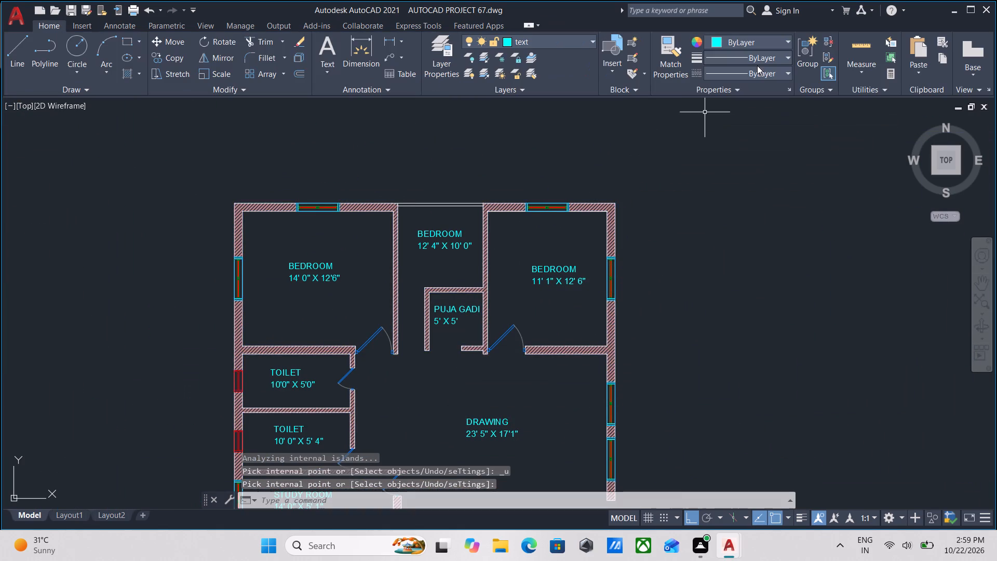
Hatch the thin strip above the 12'4" x 10'0" bedroom with the SOLID pattern in colour 39,118,187.
{"action": "scroll", "coordinate": [481, 198], "scroll_direction": "up", "scroll_amount": 2}
{"action": "middle_click_drag", "start_coordinate": [401, 208], "coordinate": [496, 223]}
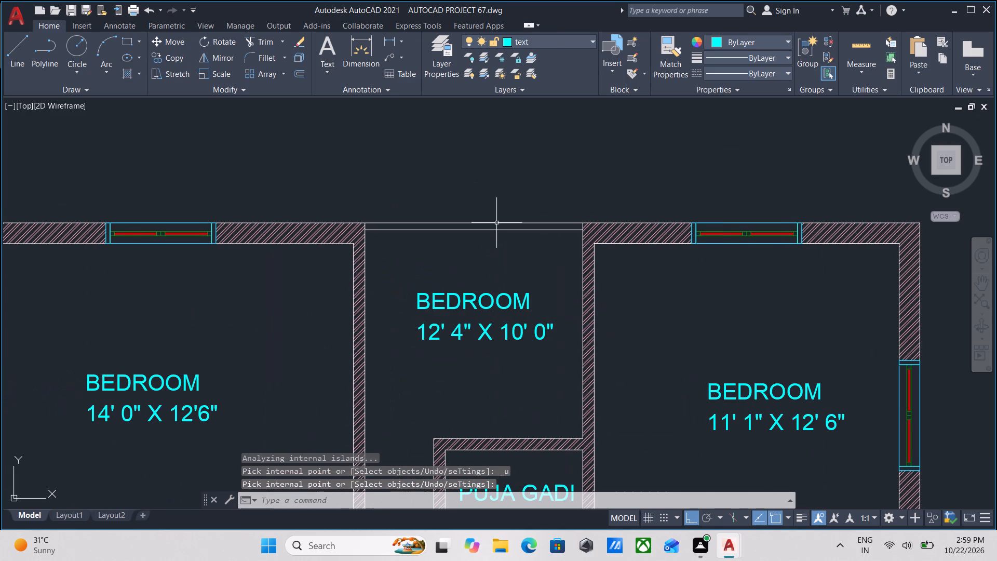
{"action": "key", "text": "h"}
{"action": "key", "text": "Return"}
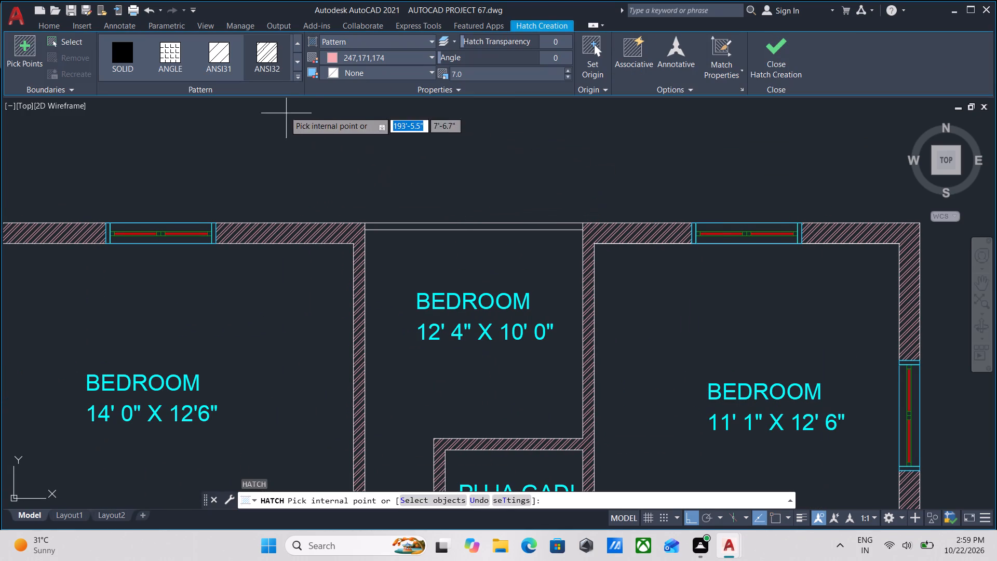
{"action": "left_click", "coordinate": [333, 55]}
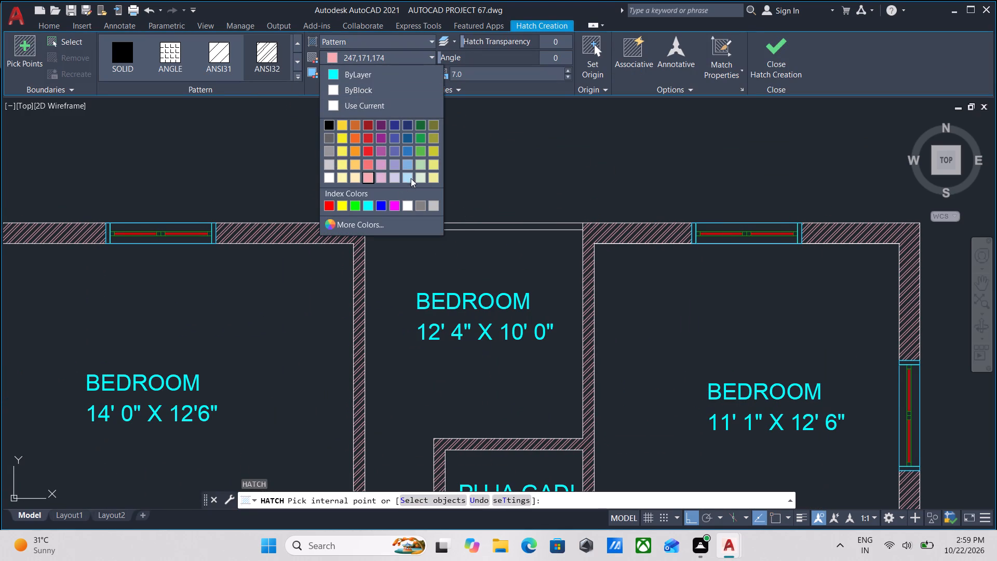
{"action": "left_click", "coordinate": [407, 148]}
{"action": "scroll", "coordinate": [445, 231], "scroll_direction": "up", "scroll_amount": 2}
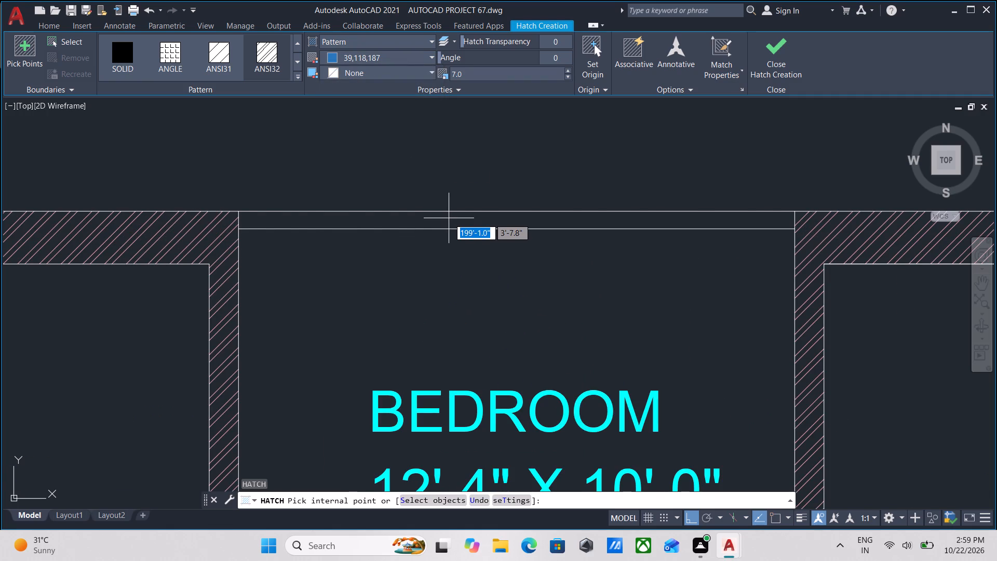
{"action": "left_click", "coordinate": [449, 218]}
{"action": "scroll", "coordinate": [449, 218], "scroll_direction": "down", "scroll_amount": 2}
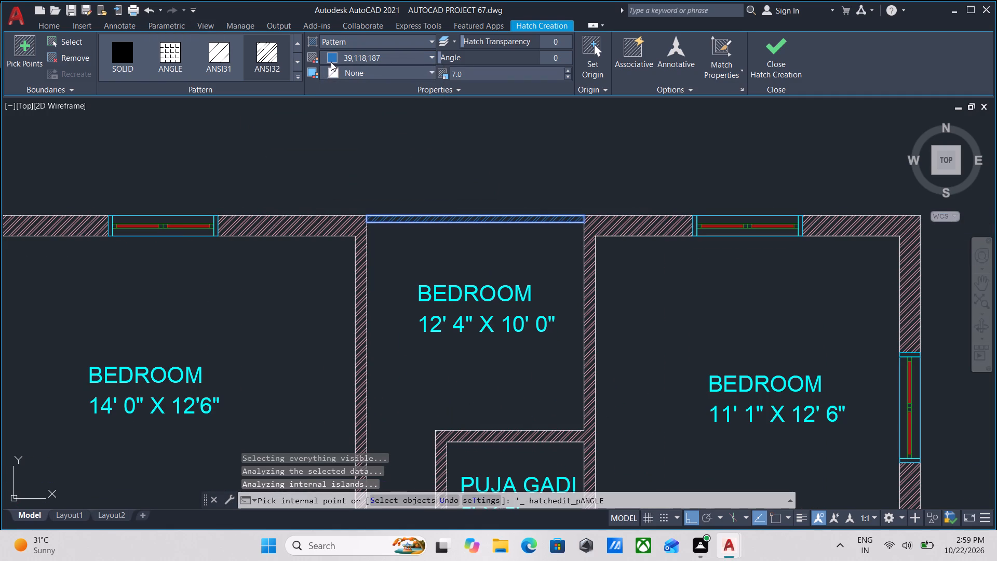
{"action": "left_click", "coordinate": [110, 46]}
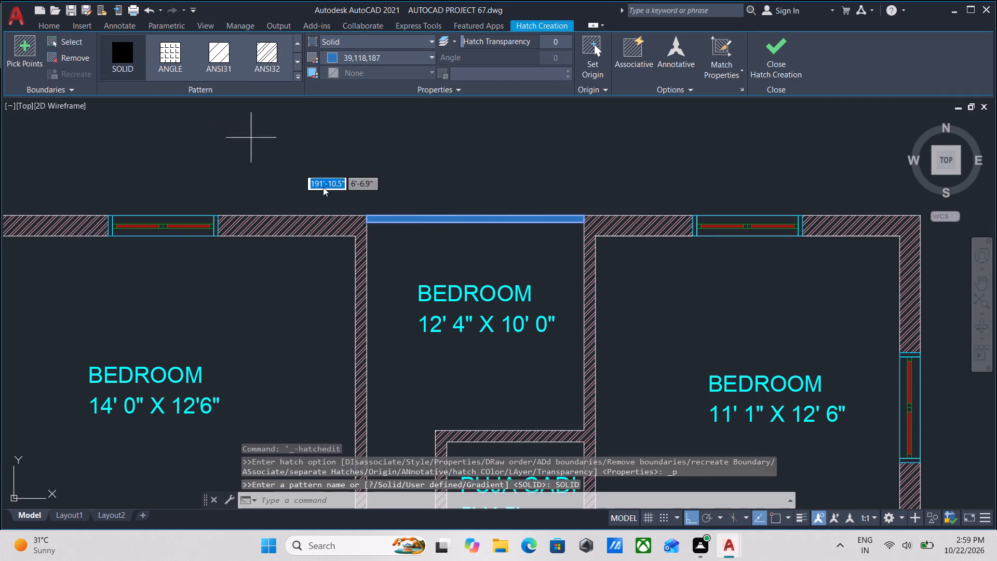
Add the thin outer edge strip around the 19'7" x 10'3" balcony to the solid blue hatch and finish it.
{"action": "scroll", "coordinate": [454, 183], "scroll_direction": "down", "scroll_amount": 3}
{"action": "middle_click_drag", "start_coordinate": [460, 177], "coordinate": [442, 89]}
{"action": "scroll", "coordinate": [460, 175], "scroll_direction": "up", "scroll_amount": 1}
{"action": "scroll", "coordinate": [463, 283], "scroll_direction": "down", "scroll_amount": 2}
{"action": "middle_click_drag", "start_coordinate": [463, 250], "coordinate": [456, 129]}
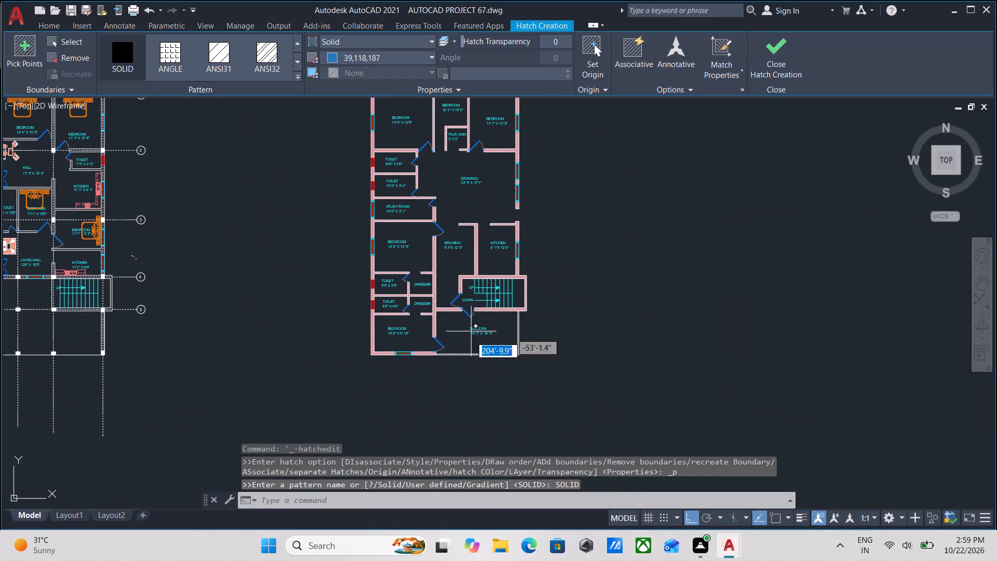
{"action": "scroll", "coordinate": [469, 350], "scroll_direction": "up", "scroll_amount": 5}
{"action": "left_click", "coordinate": [462, 357]}
{"action": "scroll", "coordinate": [466, 355], "scroll_direction": "down", "scroll_amount": 1}
{"action": "middle_click_drag", "start_coordinate": [466, 355], "coordinate": [301, 354]}
{"action": "scroll", "coordinate": [429, 391], "scroll_direction": "down", "scroll_amount": 3}
{"action": "scroll", "coordinate": [538, 295], "scroll_direction": "up", "scroll_amount": 1}
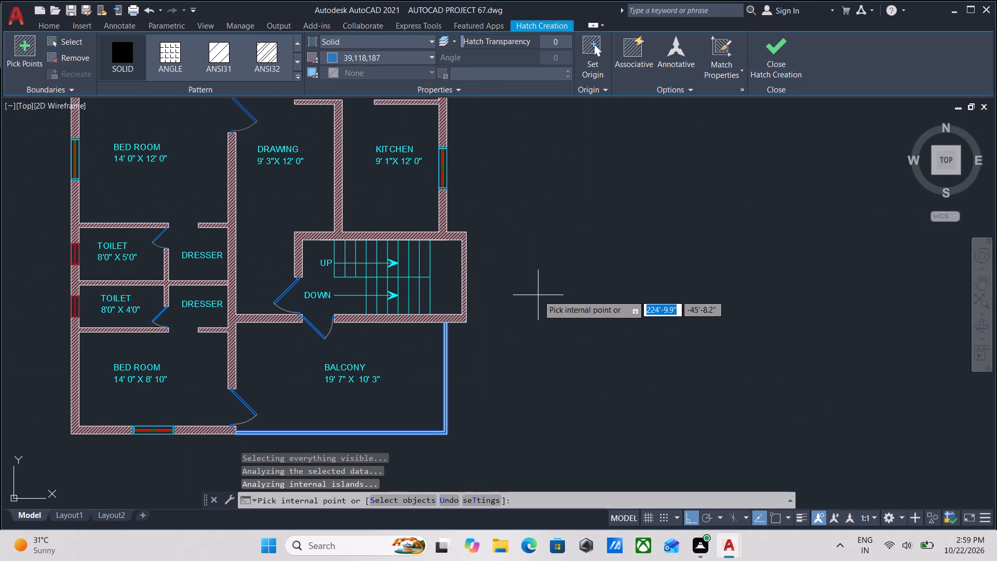
{"action": "middle_click_drag", "start_coordinate": [547, 265], "coordinate": [565, 305]}
{"action": "middle_click_drag", "start_coordinate": [583, 252], "coordinate": [583, 299]}
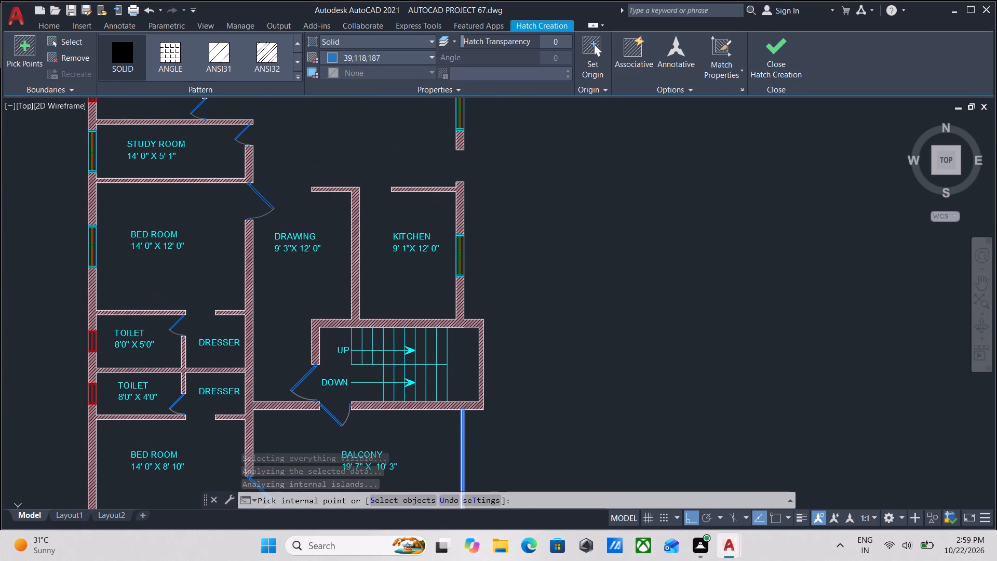
{"action": "left_click", "coordinate": [785, 38]}
Look over the hatched plan's walls, doors and openings from the balcony area up to the top bedrooms.
{"action": "scroll", "coordinate": [321, 239], "scroll_direction": "down", "scroll_amount": 1}
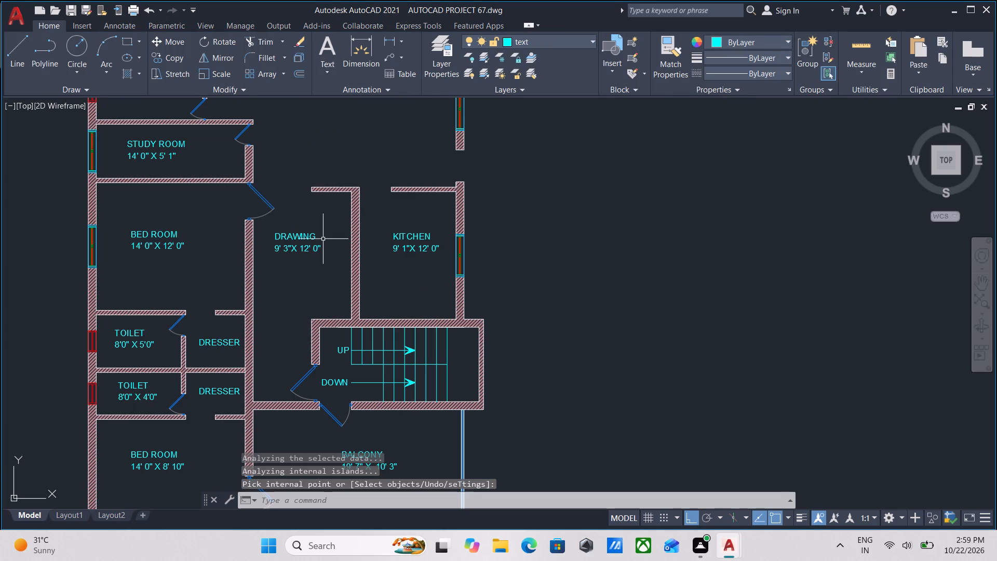
{"action": "middle_click_drag", "start_coordinate": [319, 237], "coordinate": [404, 261]}
{"action": "scroll", "coordinate": [278, 229], "scroll_direction": "up", "scroll_amount": 1}
{"action": "scroll", "coordinate": [306, 232], "scroll_direction": "down", "scroll_amount": 1}
{"action": "middle_click_drag", "start_coordinate": [325, 165], "coordinate": [325, 205]}
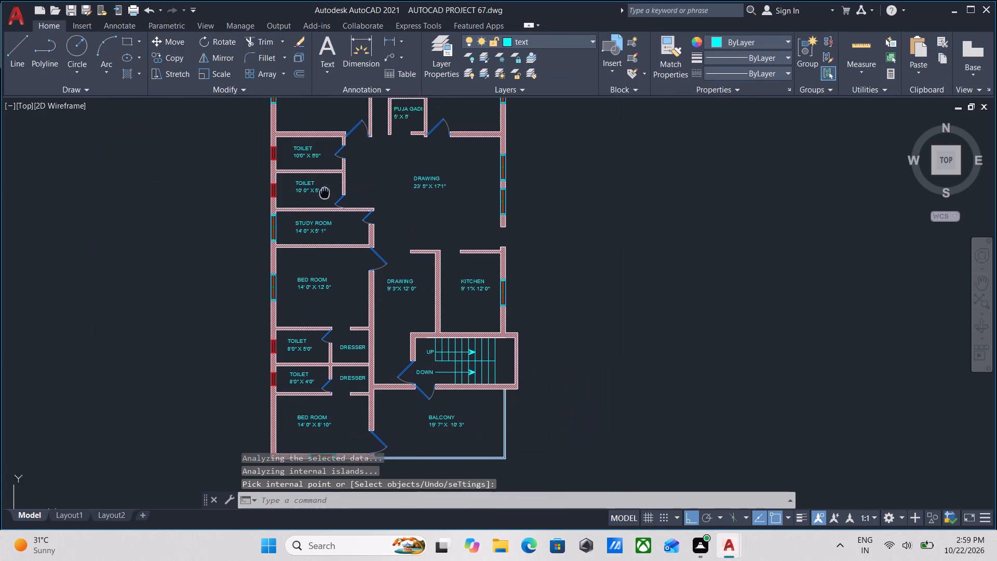
{"action": "middle_click_drag", "start_coordinate": [325, 205], "coordinate": [323, 261]}
{"action": "scroll", "coordinate": [314, 163], "scroll_direction": "up", "scroll_amount": 2}
{"action": "scroll", "coordinate": [314, 163], "scroll_direction": "down", "scroll_amount": 1}
{"action": "middle_click_drag", "start_coordinate": [314, 163], "coordinate": [355, 139]}
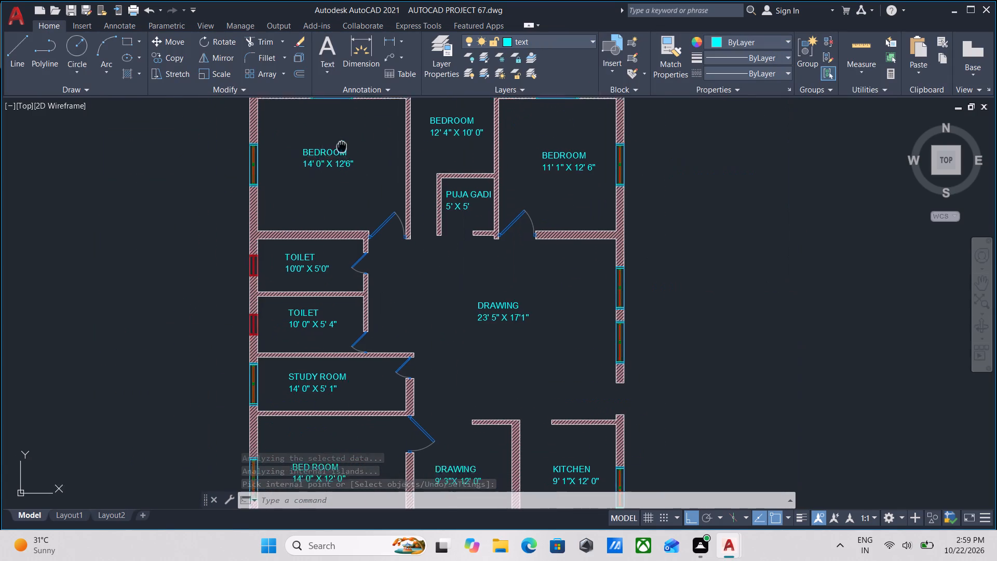
{"action": "middle_click_drag", "start_coordinate": [355, 139], "coordinate": [367, 133]}
{"action": "scroll", "coordinate": [469, 231], "scroll_direction": "up", "scroll_amount": 1}
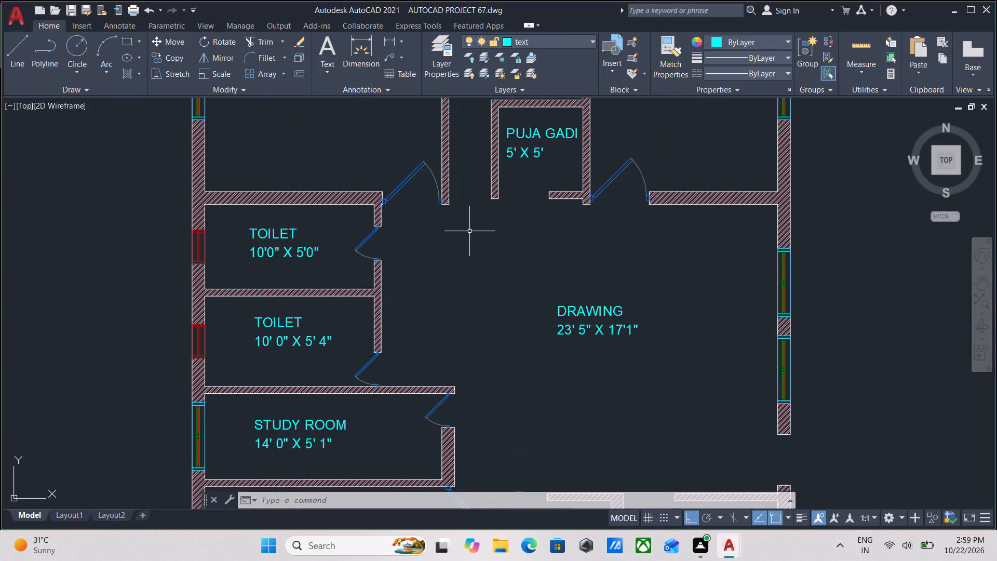
{"action": "scroll", "coordinate": [469, 231], "scroll_direction": "down", "scroll_amount": 1}
{"action": "middle_click_drag", "start_coordinate": [469, 231], "coordinate": [470, 278]}
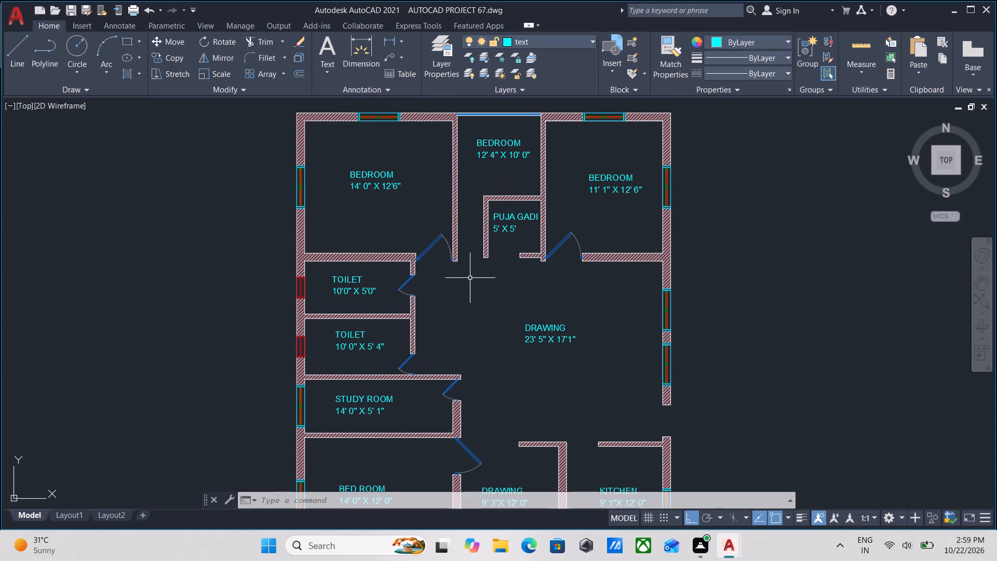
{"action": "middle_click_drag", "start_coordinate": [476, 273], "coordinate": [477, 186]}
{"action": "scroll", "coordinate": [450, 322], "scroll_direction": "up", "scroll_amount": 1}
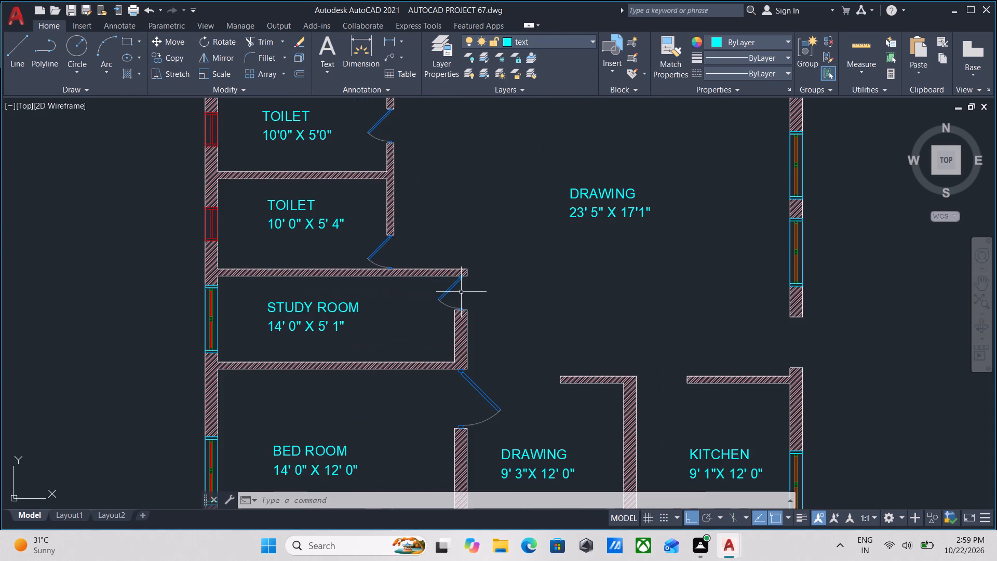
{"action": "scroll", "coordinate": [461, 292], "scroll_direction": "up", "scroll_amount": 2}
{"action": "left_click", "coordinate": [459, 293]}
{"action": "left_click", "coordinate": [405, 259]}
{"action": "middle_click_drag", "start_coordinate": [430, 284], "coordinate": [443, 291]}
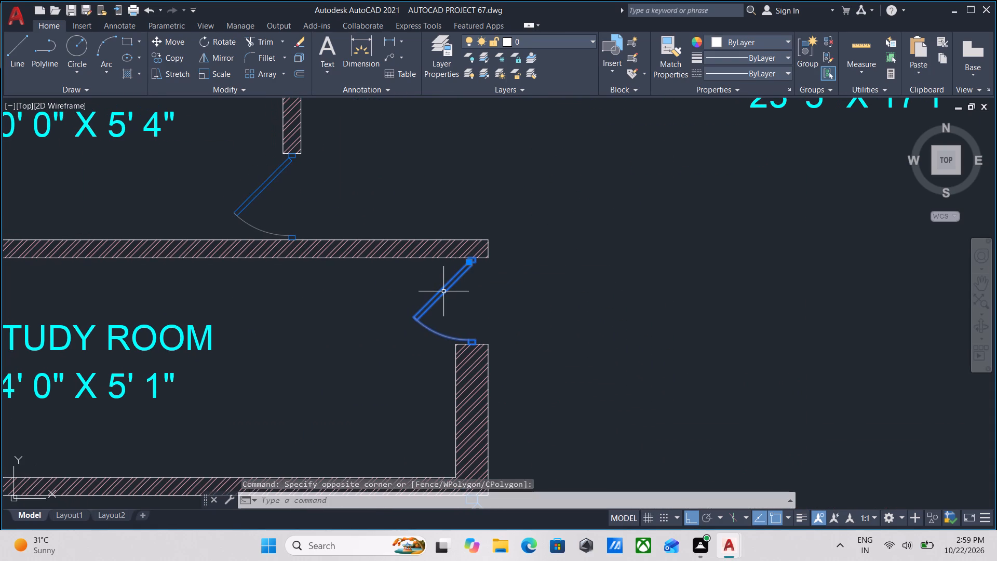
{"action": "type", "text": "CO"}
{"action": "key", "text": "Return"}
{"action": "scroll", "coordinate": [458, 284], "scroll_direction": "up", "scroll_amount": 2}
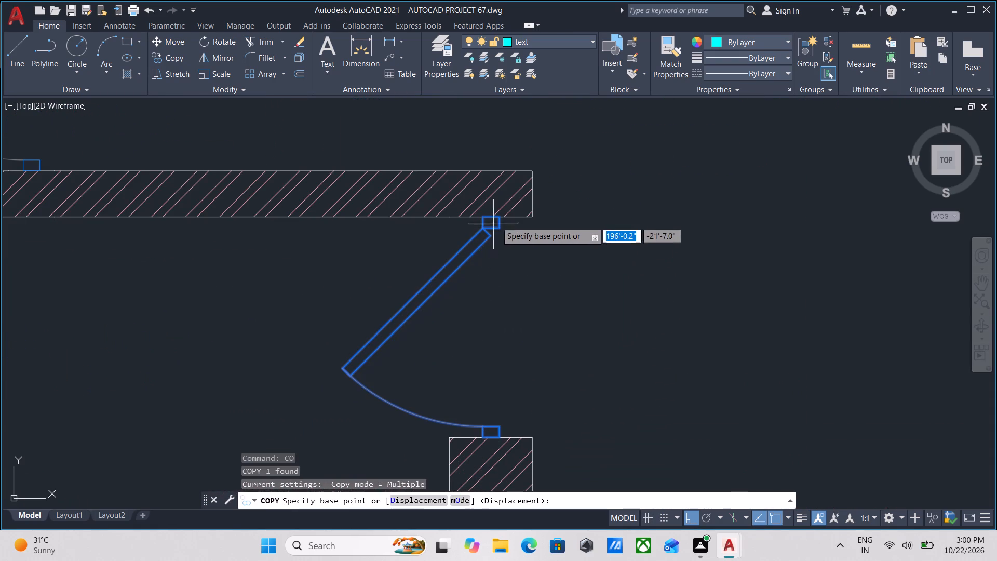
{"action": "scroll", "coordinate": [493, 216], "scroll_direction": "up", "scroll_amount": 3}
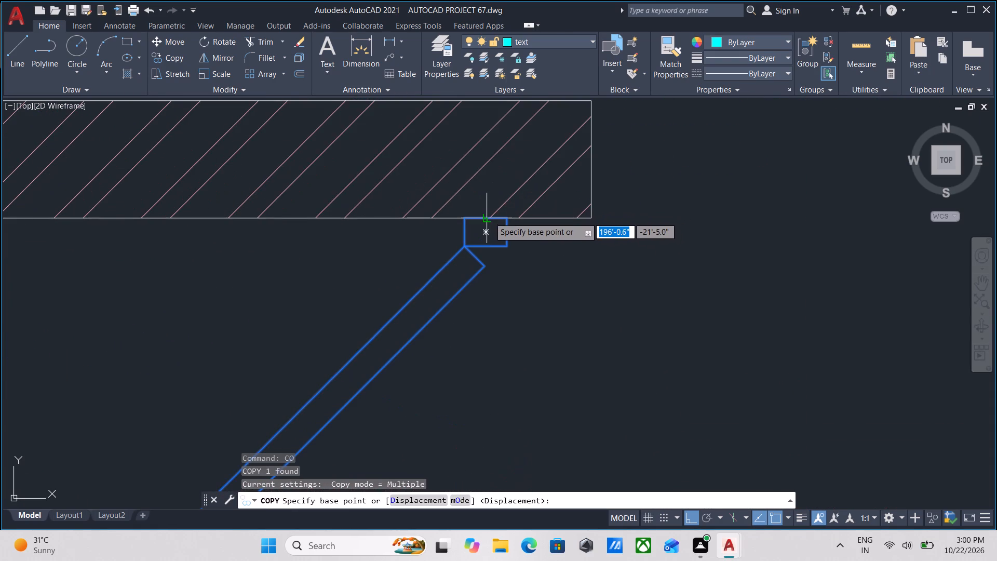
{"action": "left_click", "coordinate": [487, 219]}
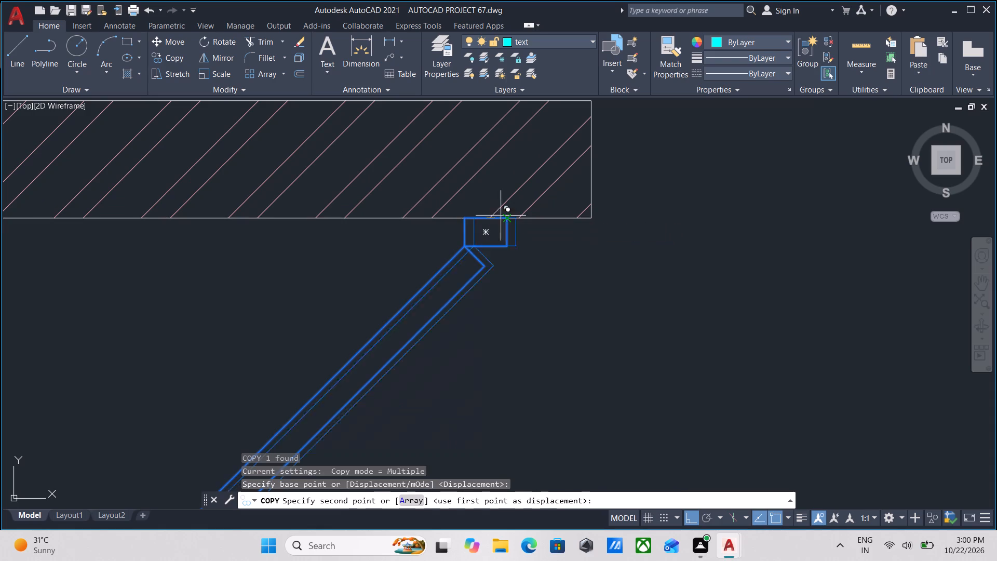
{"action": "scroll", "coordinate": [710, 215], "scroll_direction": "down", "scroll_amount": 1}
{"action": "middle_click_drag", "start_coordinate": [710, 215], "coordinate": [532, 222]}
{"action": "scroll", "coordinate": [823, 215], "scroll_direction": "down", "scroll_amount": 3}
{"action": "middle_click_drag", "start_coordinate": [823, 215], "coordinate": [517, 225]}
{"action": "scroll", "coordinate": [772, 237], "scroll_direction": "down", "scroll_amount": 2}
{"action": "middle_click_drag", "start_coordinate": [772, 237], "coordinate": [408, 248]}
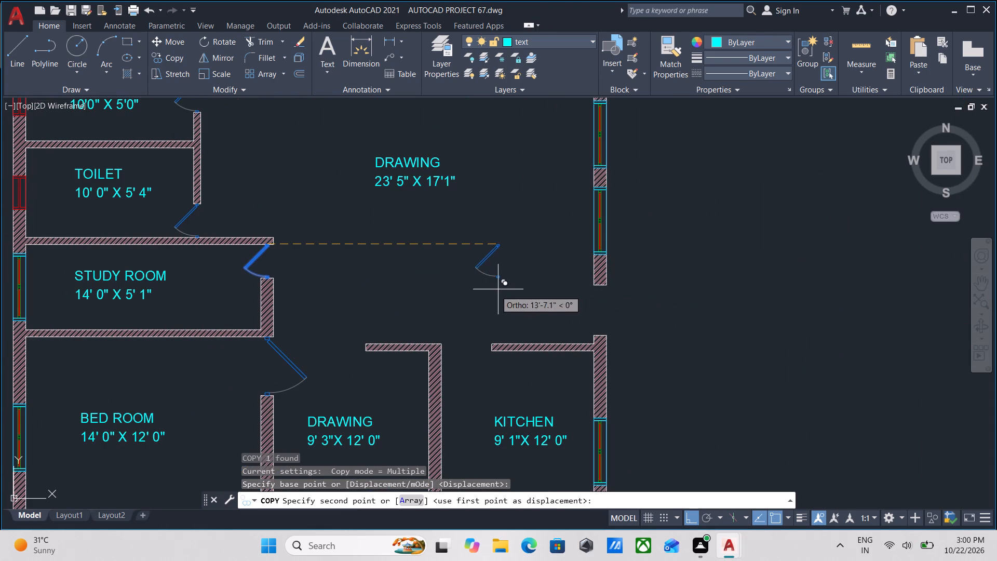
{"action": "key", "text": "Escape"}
Measure the height of the door opening in the outer wall between the 23'5" x 17'1" drawing room windows and the kitchen.
{"action": "middle_click_drag", "start_coordinate": [331, 291], "coordinate": [335, 253]}
{"action": "scroll", "coordinate": [616, 281], "scroll_direction": "up", "scroll_amount": 2}
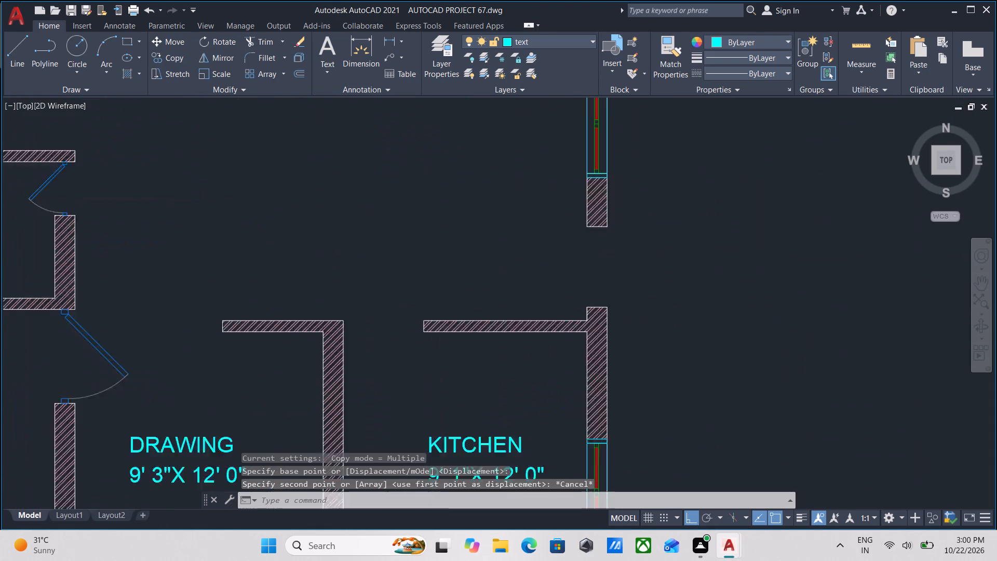
{"action": "type", "text": "DLI"}
{"action": "key", "text": "Return"}
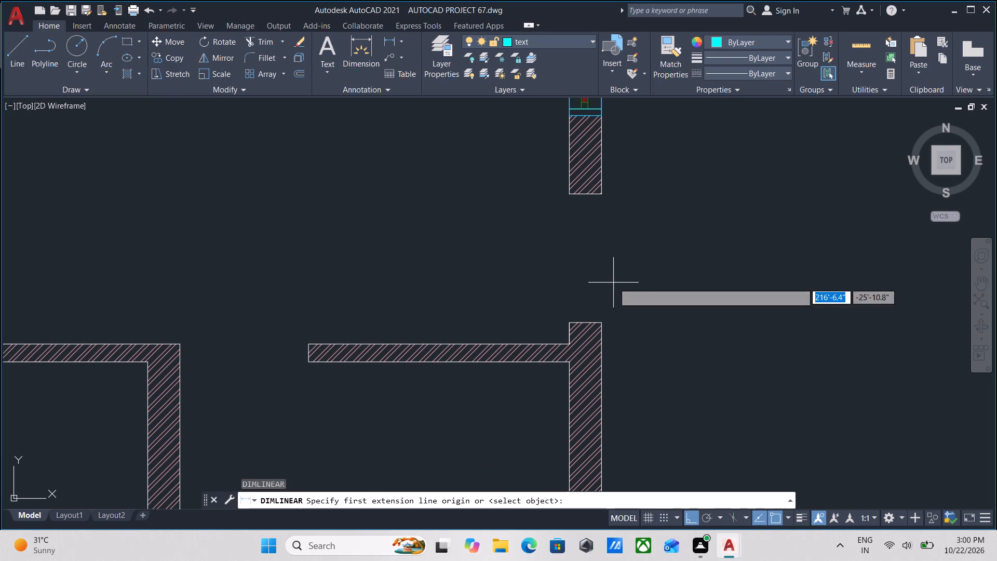
{"action": "left_click", "coordinate": [584, 196]}
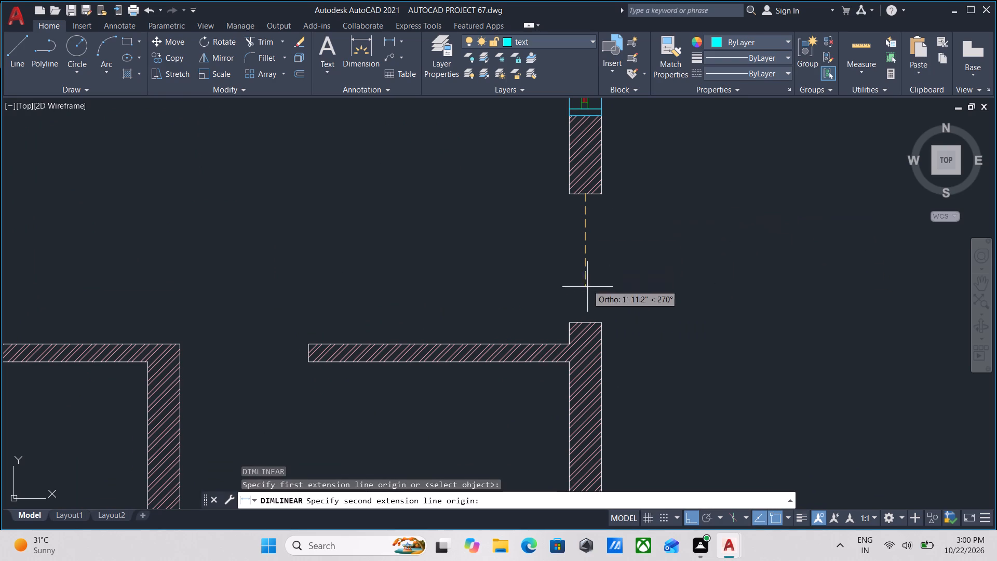
{"action": "left_click", "coordinate": [584, 322]}
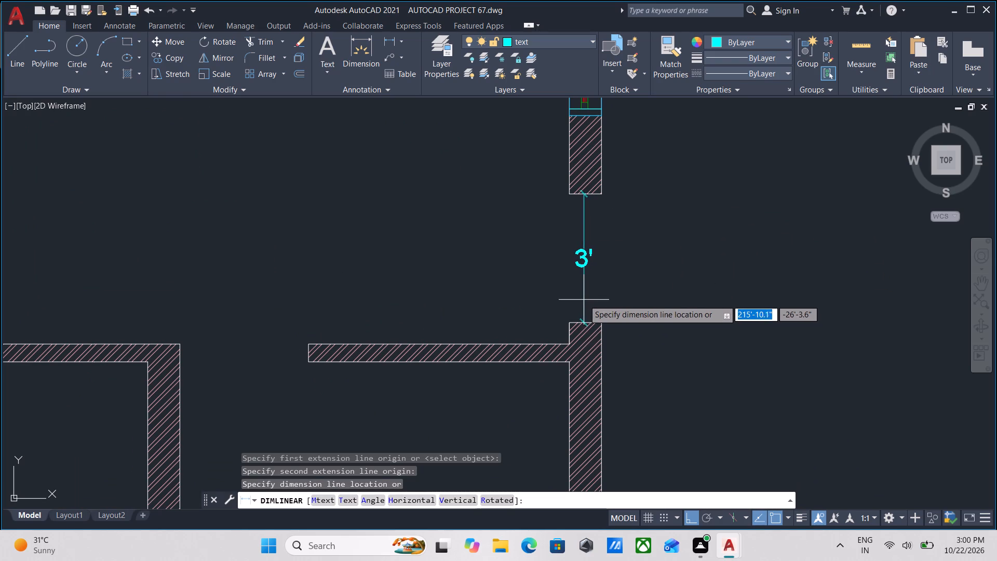
{"action": "key", "text": "Escape"}
Measure the door opening of the 14'0" x 12'0" bedroom between its two wall ends with a linear dimension.
{"action": "scroll", "coordinate": [586, 290], "scroll_direction": "down", "scroll_amount": 1}
{"action": "middle_click_drag", "start_coordinate": [586, 290], "coordinate": [606, 275]}
{"action": "scroll", "coordinate": [603, 276], "scroll_direction": "down", "scroll_amount": 2}
{"action": "middle_click_drag", "start_coordinate": [606, 271], "coordinate": [624, 261]}
{"action": "scroll", "coordinate": [402, 301], "scroll_direction": "up", "scroll_amount": 2}
{"action": "scroll", "coordinate": [451, 265], "scroll_direction": "down", "scroll_amount": 1}
{"action": "middle_click_drag", "start_coordinate": [451, 265], "coordinate": [456, 284]}
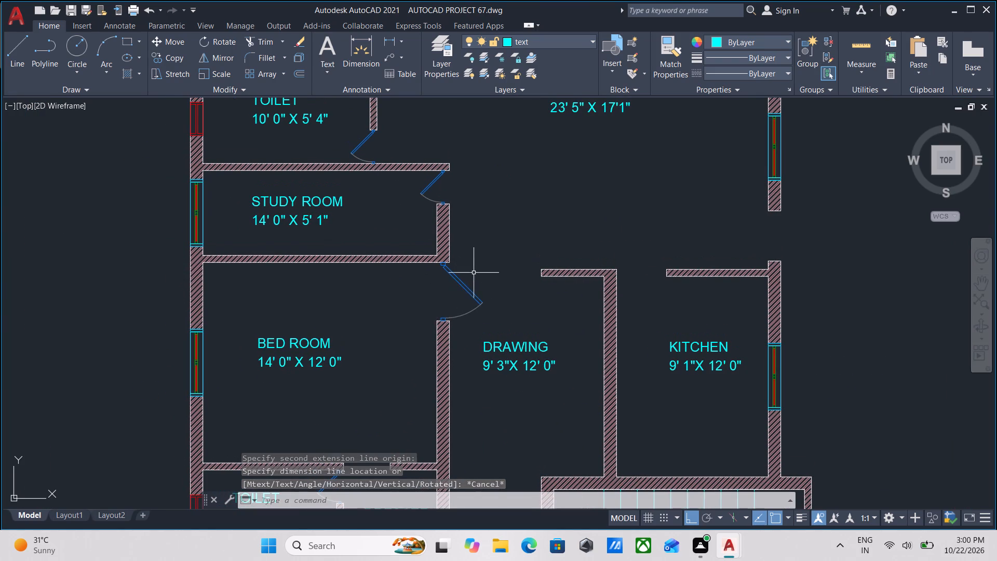
{"action": "left_click", "coordinate": [474, 273]}
{"action": "key", "text": "Escape"}
{"action": "scroll", "coordinate": [448, 295], "scroll_direction": "up", "scroll_amount": 1}
{"action": "middle_click_drag", "start_coordinate": [443, 292], "coordinate": [455, 293]}
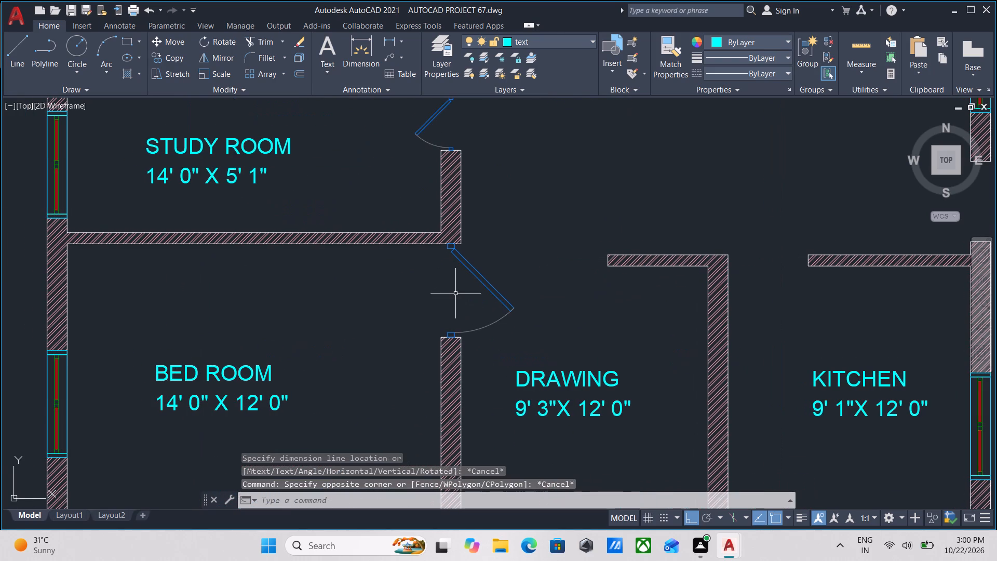
{"action": "type", "text": "DLI"}
{"action": "key", "text": "Return"}
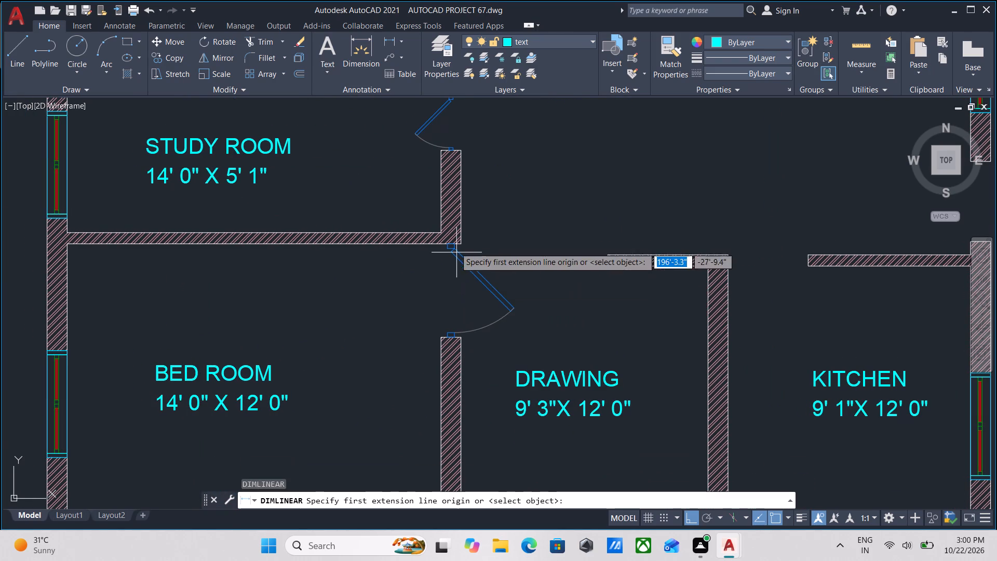
{"action": "scroll", "coordinate": [454, 242], "scroll_direction": "up", "scroll_amount": 4}
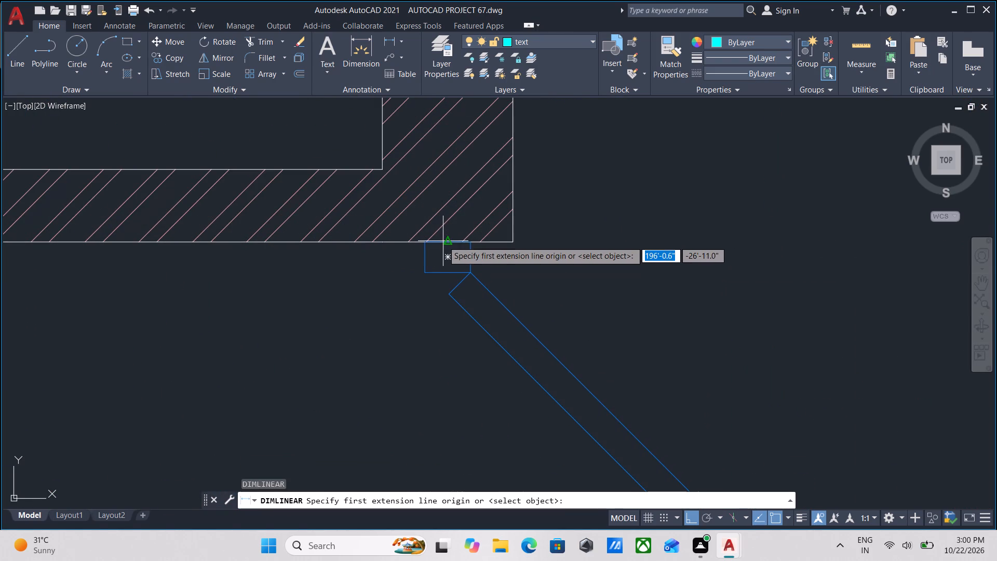
{"action": "left_click", "coordinate": [448, 241]}
{"action": "scroll", "coordinate": [417, 409], "scroll_direction": "down", "scroll_amount": 1}
{"action": "middle_click_drag", "start_coordinate": [423, 397], "coordinate": [451, 204]}
{"action": "scroll", "coordinate": [452, 340], "scroll_direction": "down", "scroll_amount": 2}
{"action": "middle_click_drag", "start_coordinate": [452, 329], "coordinate": [458, 211]}
{"action": "scroll", "coordinate": [454, 261], "scroll_direction": "up", "scroll_amount": 4}
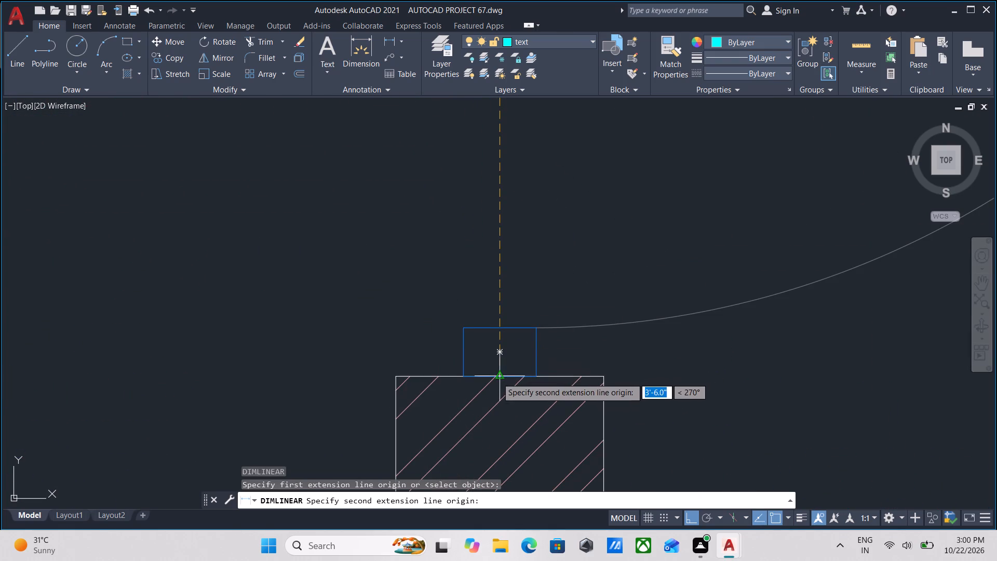
{"action": "left_click", "coordinate": [497, 378]}
{"action": "scroll", "coordinate": [508, 320], "scroll_direction": "down", "scroll_amount": 4}
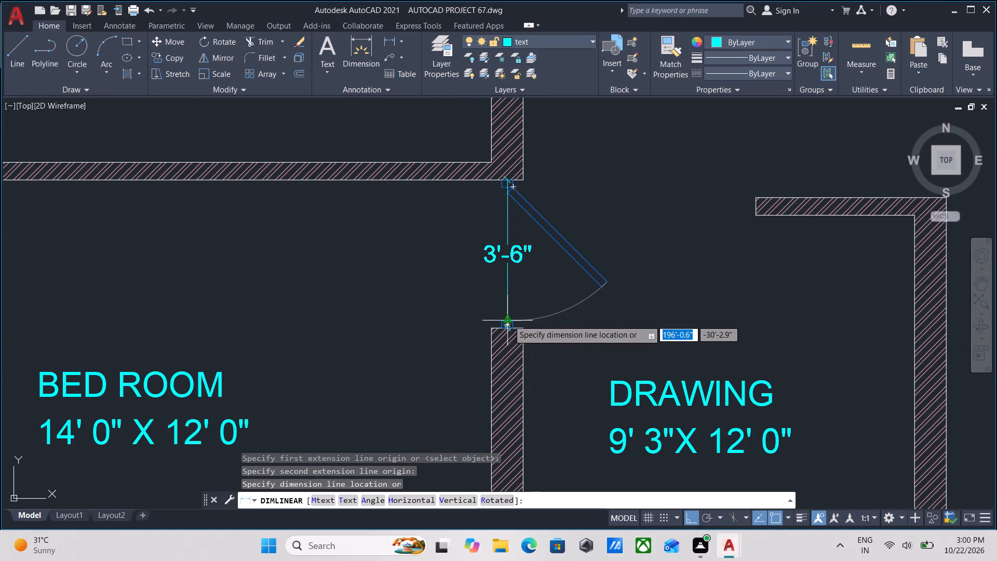
{"action": "key", "text": "Escape"}
Copy the 14'0" x 12'0" bedroom door horizontally into the free space above the 9'3" x 12'0" drawing room label.
{"action": "scroll", "coordinate": [508, 320], "scroll_direction": "down", "scroll_amount": 2}
{"action": "left_click", "coordinate": [550, 274]}
{"action": "left_click", "coordinate": [518, 297]}
{"action": "scroll", "coordinate": [518, 297], "scroll_direction": "up", "scroll_amount": 2}
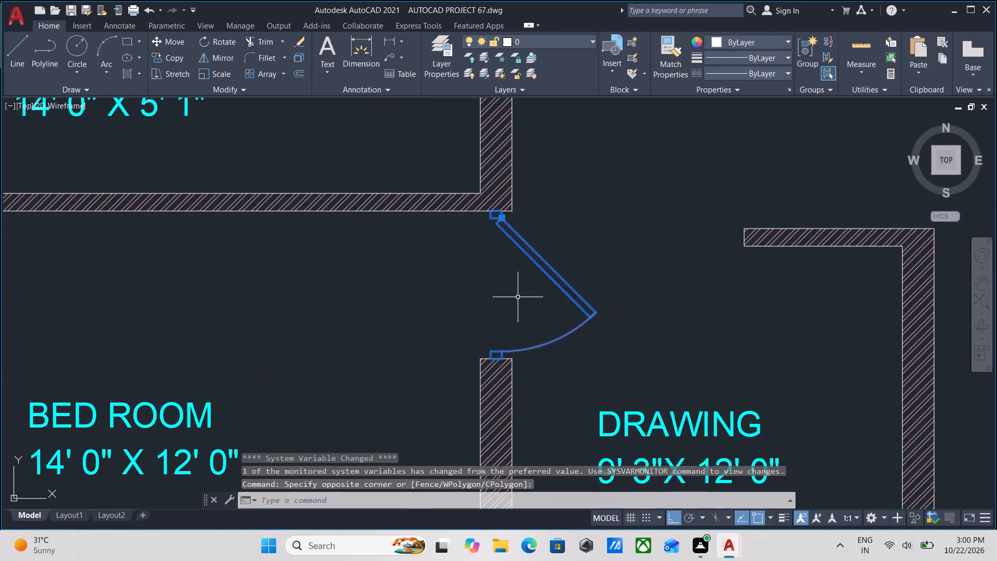
{"action": "middle_click_drag", "start_coordinate": [543, 310], "coordinate": [649, 332]}
{"action": "type", "text": "CO"}
{"action": "key", "text": "Return"}
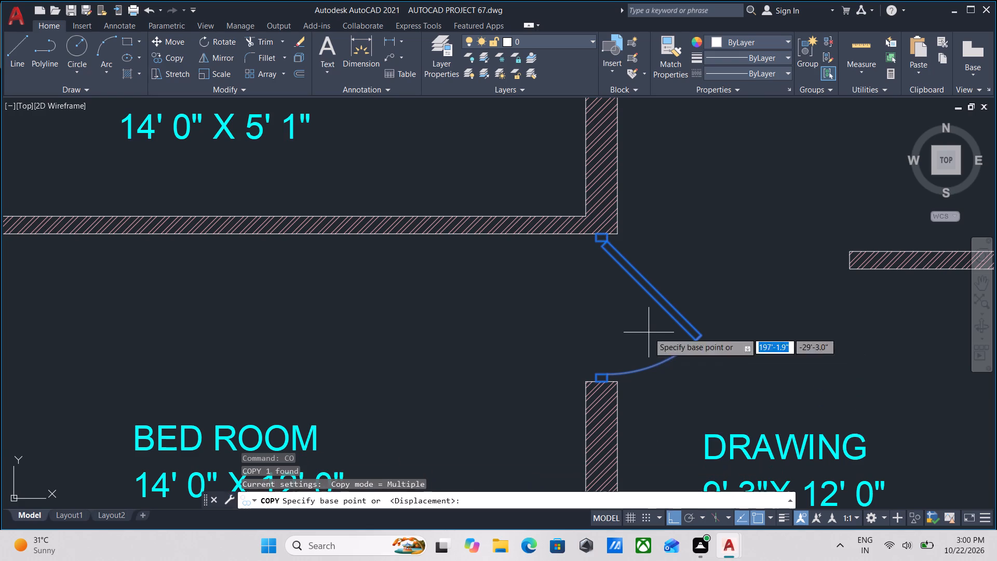
{"action": "scroll", "coordinate": [621, 258], "scroll_direction": "up", "scroll_amount": 2}
{"action": "left_click", "coordinate": [561, 199]}
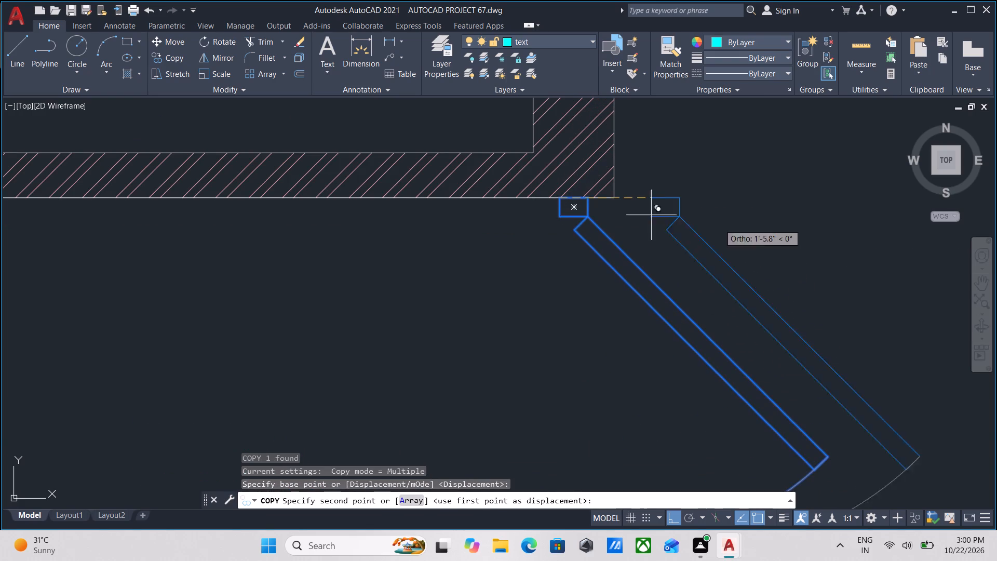
{"action": "middle_click_drag", "start_coordinate": [745, 225], "coordinate": [568, 220]}
{"action": "scroll", "coordinate": [724, 218], "scroll_direction": "down", "scroll_amount": 1}
{"action": "middle_click_drag", "start_coordinate": [724, 218], "coordinate": [605, 222]}
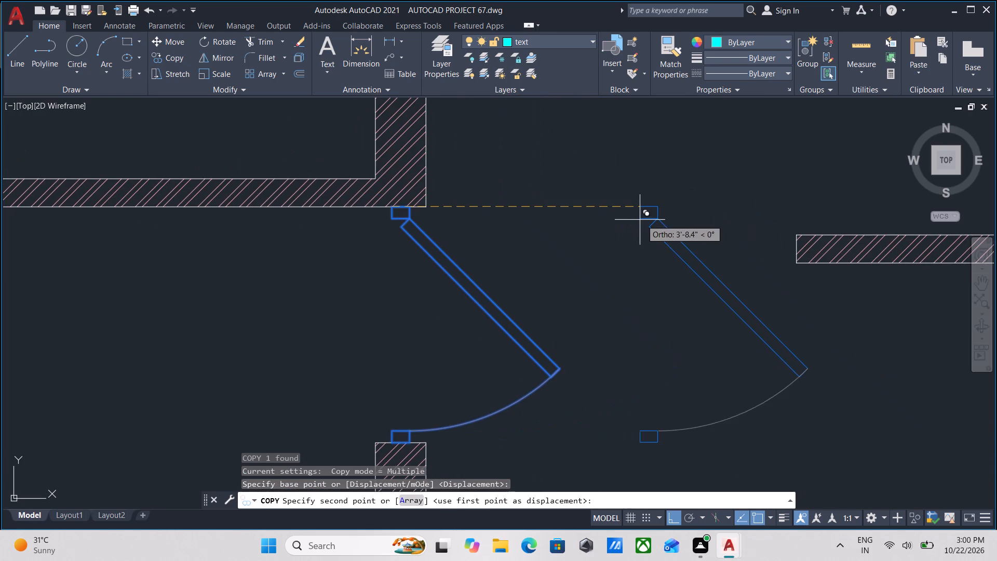
{"action": "left_click", "coordinate": [648, 220]}
{"action": "key", "text": "Escape"}
Scale the copied door by reference from its top frame corner, using its full frame height as reference and 3' as new length.
{"action": "left_click", "coordinate": [747, 233]}
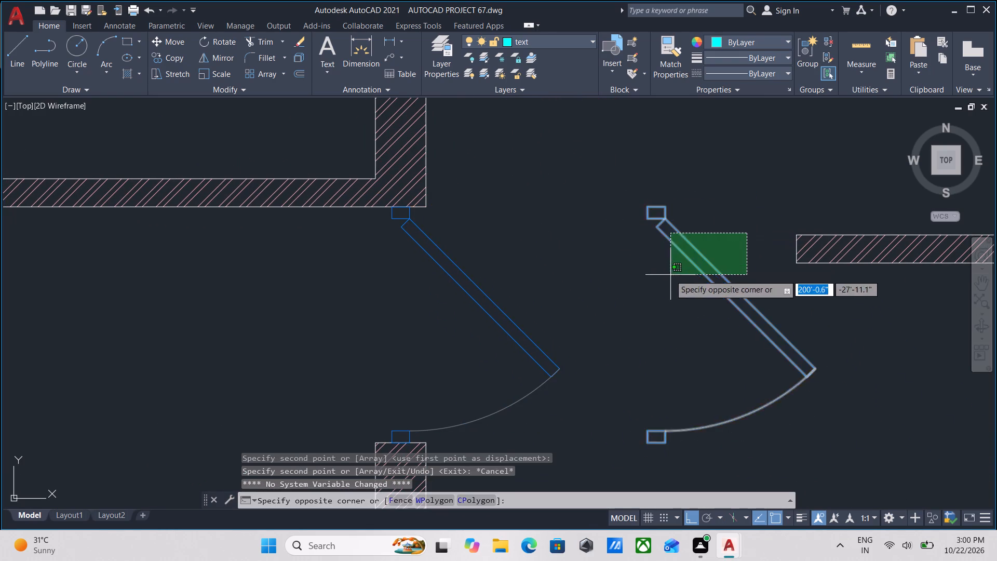
{"action": "left_click", "coordinate": [670, 275]}
{"action": "type", "text": "SCALE"}
{"action": "key", "text": "Return"}
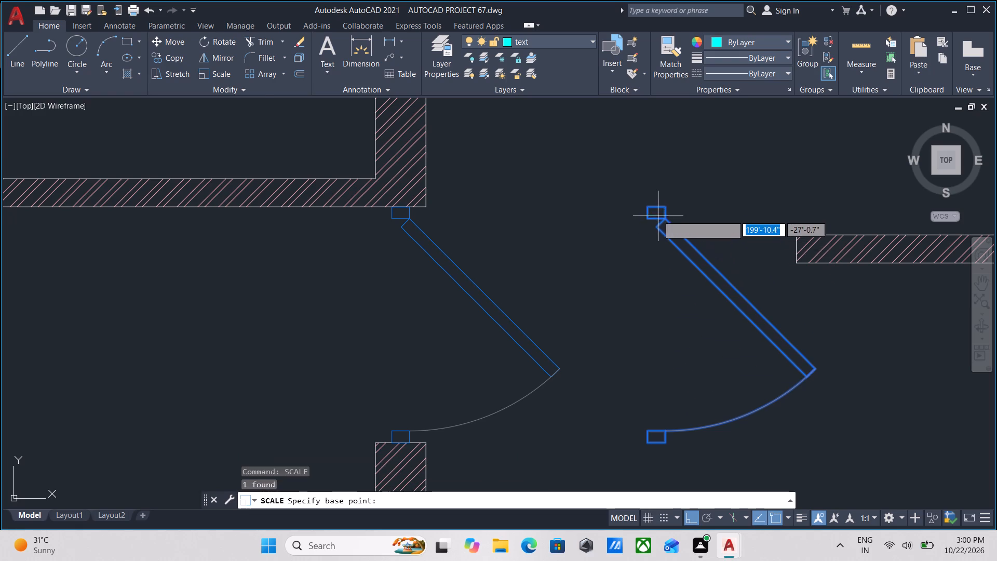
{"action": "scroll", "coordinate": [652, 208], "scroll_direction": "up", "scroll_amount": 1}
{"action": "left_click", "coordinate": [645, 205]}
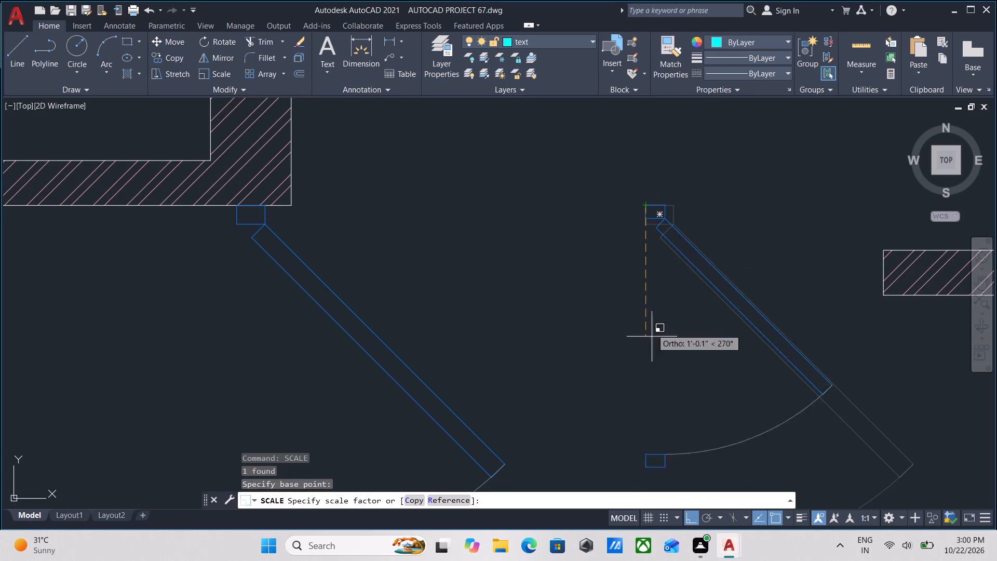
{"action": "middle_click_drag", "start_coordinate": [650, 361], "coordinate": [617, 225]}
{"action": "scroll", "coordinate": [621, 281], "scroll_direction": "down", "scroll_amount": 1}
{"action": "middle_click_drag", "start_coordinate": [621, 281], "coordinate": [621, 274]}
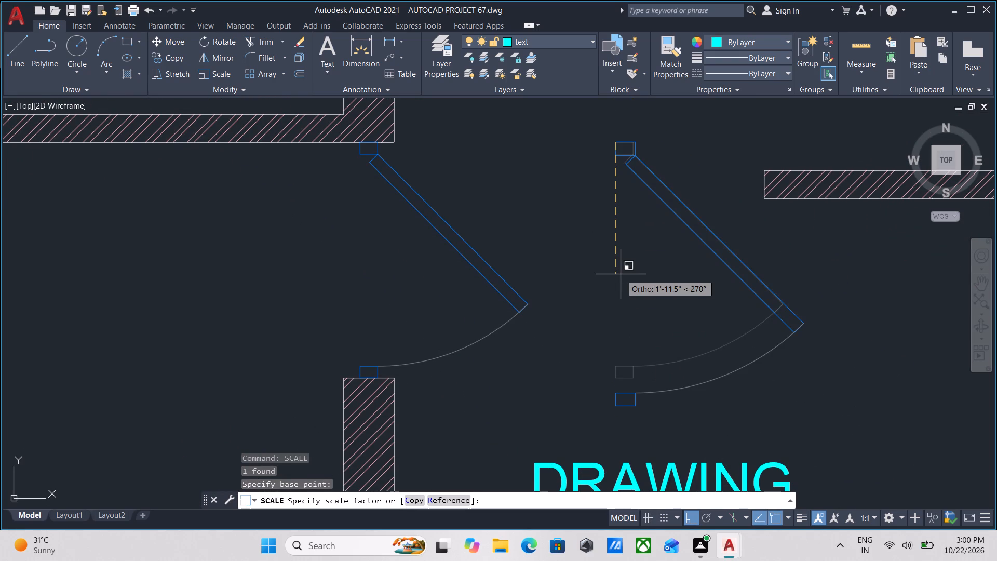
{"action": "key", "text": "r"}
{"action": "key", "text": "Return"}
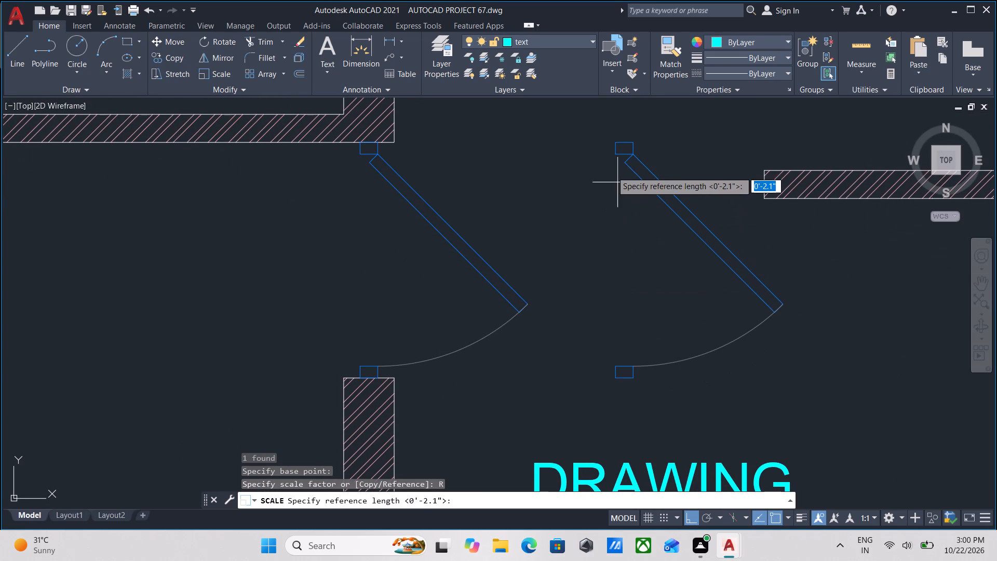
{"action": "left_click", "coordinate": [615, 141]}
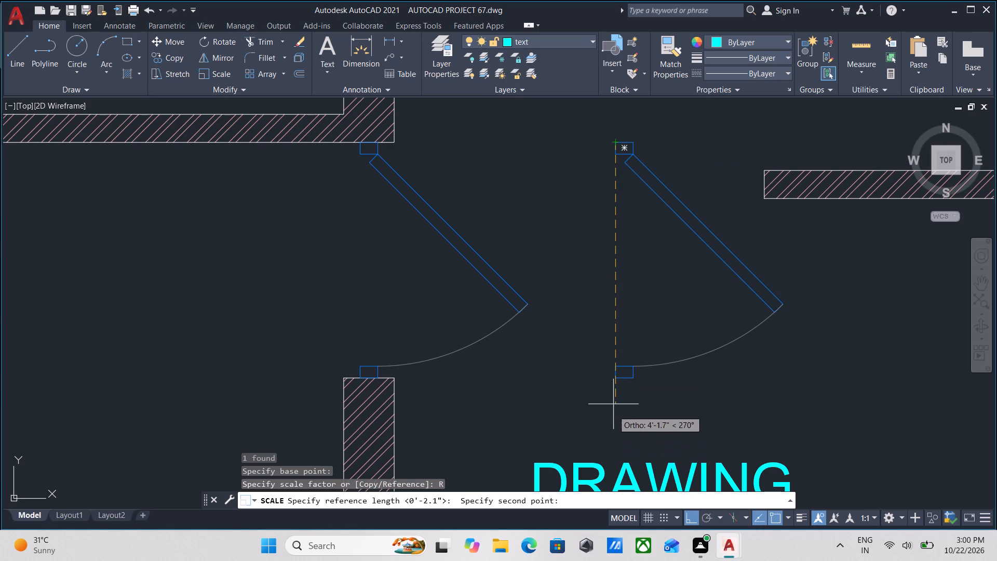
{"action": "left_click", "coordinate": [615, 377]}
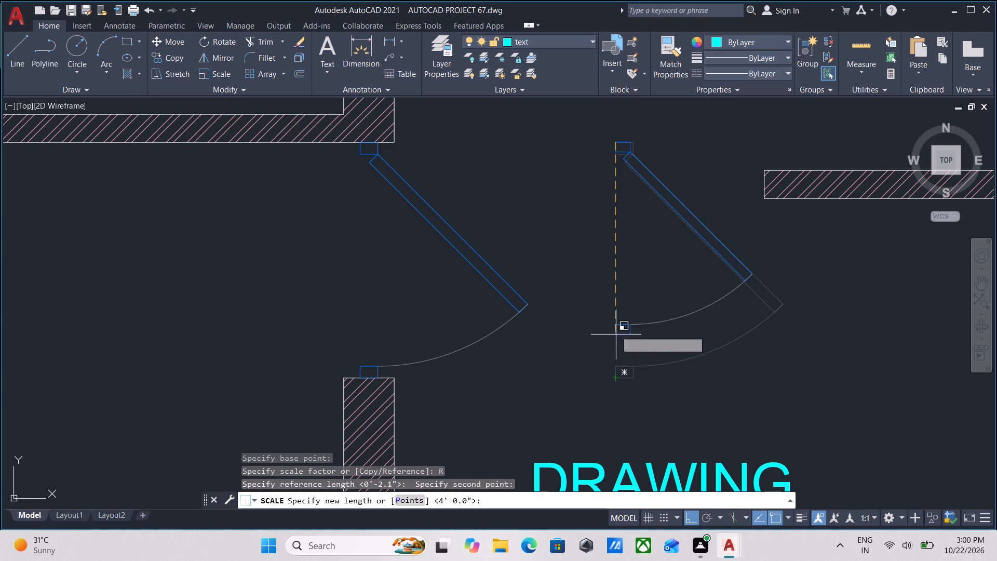
{"action": "type", "text": "3'"}
{"action": "key", "text": "Return"}
{"action": "scroll", "coordinate": [618, 365], "scroll_direction": "down", "scroll_amount": 2}
{"action": "middle_click_drag", "start_coordinate": [618, 365], "coordinate": [611, 385]}
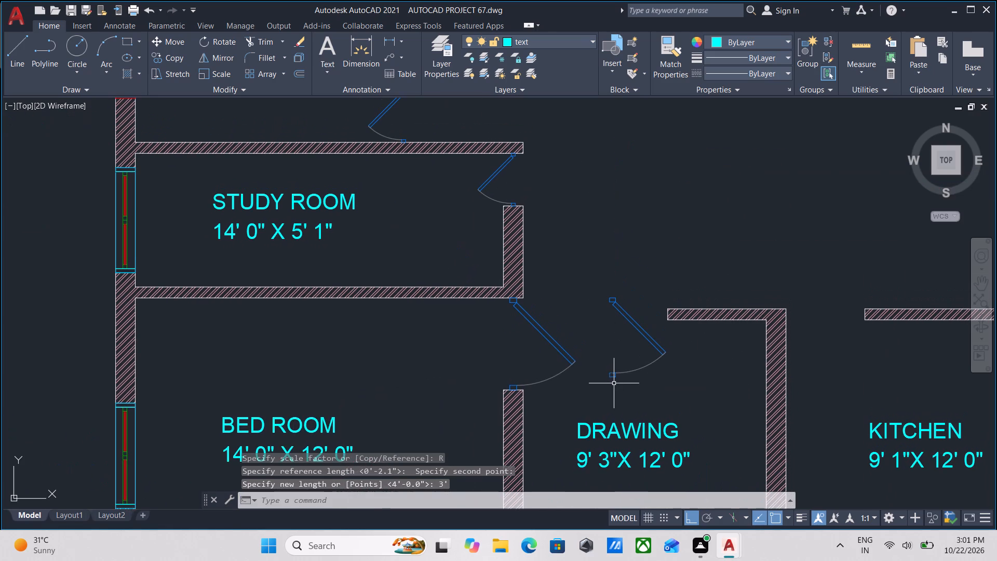
Copy the 3' door with ortho off into the outer wall opening above the kitchen, snapping its frame to the upper wall end.
{"action": "left_click", "coordinate": [641, 392]}
{"action": "left_click", "coordinate": [617, 345]}
{"action": "scroll", "coordinate": [617, 345], "scroll_direction": "up", "scroll_amount": 2}
{"action": "middle_click_drag", "start_coordinate": [616, 356], "coordinate": [613, 403]}
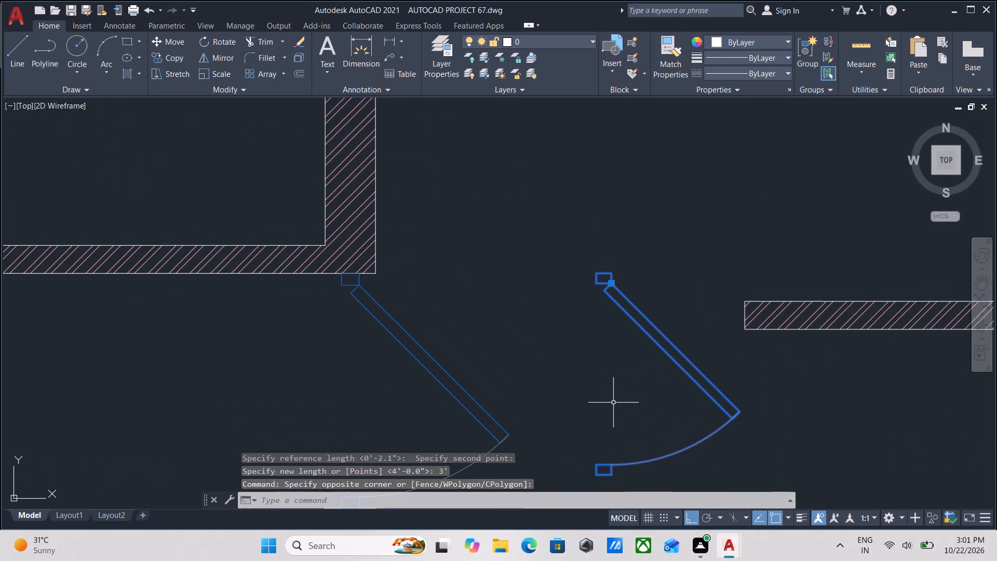
{"action": "type", "text": "CO"}
{"action": "key", "text": "Return"}
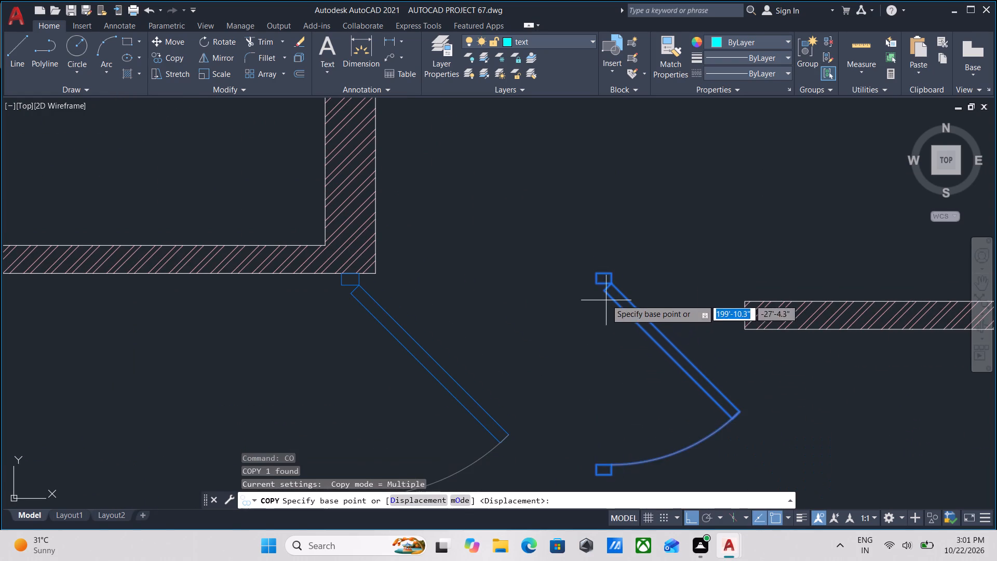
{"action": "scroll", "coordinate": [604, 293], "scroll_direction": "up", "scroll_amount": 1}
{"action": "left_click", "coordinate": [590, 260]}
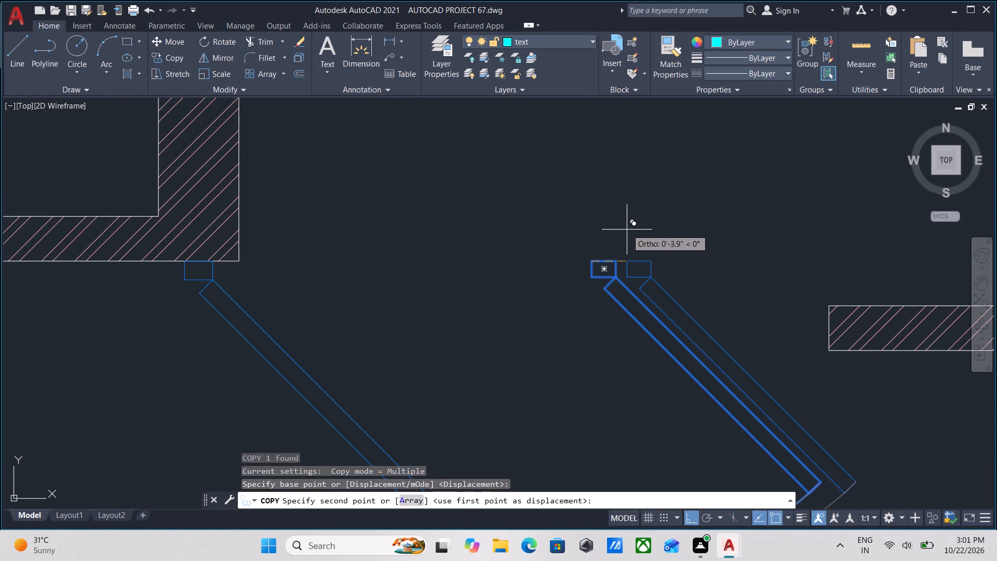
{"action": "scroll", "coordinate": [626, 230], "scroll_direction": "down", "scroll_amount": 1}
{"action": "middle_click_drag", "start_coordinate": [616, 237], "coordinate": [569, 276]}
{"action": "key", "text": "F8"}
{"action": "scroll", "coordinate": [582, 251], "scroll_direction": "down", "scroll_amount": 1}
{"action": "middle_click_drag", "start_coordinate": [582, 250], "coordinate": [571, 252]}
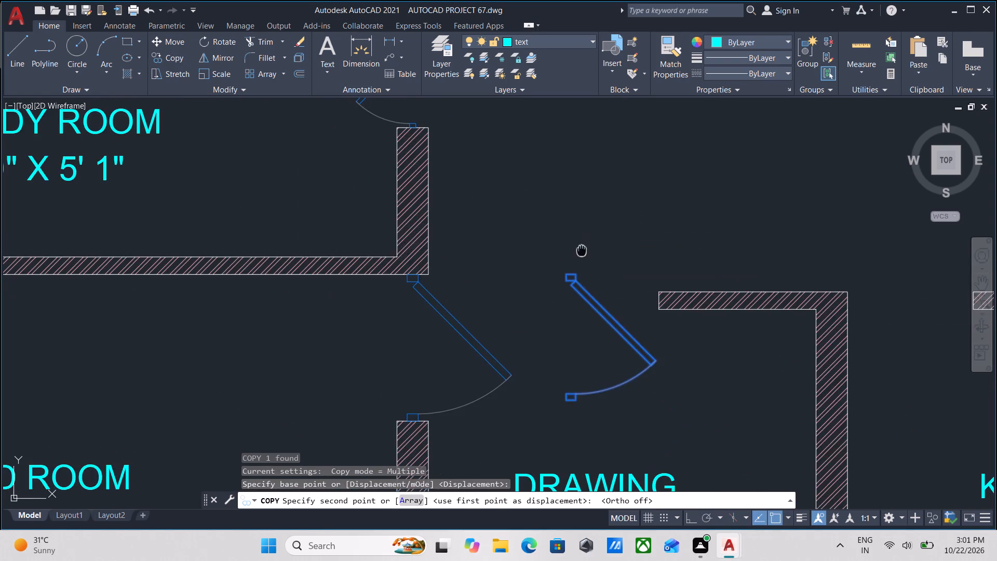
{"action": "middle_click_drag", "start_coordinate": [571, 252], "coordinate": [401, 265]}
{"action": "scroll", "coordinate": [402, 265], "scroll_direction": "down", "scroll_amount": 1}
{"action": "scroll", "coordinate": [466, 213], "scroll_direction": "down", "scroll_amount": 2}
{"action": "middle_click_drag", "start_coordinate": [464, 217], "coordinate": [380, 351]}
{"action": "scroll", "coordinate": [510, 341], "scroll_direction": "up", "scroll_amount": 4}
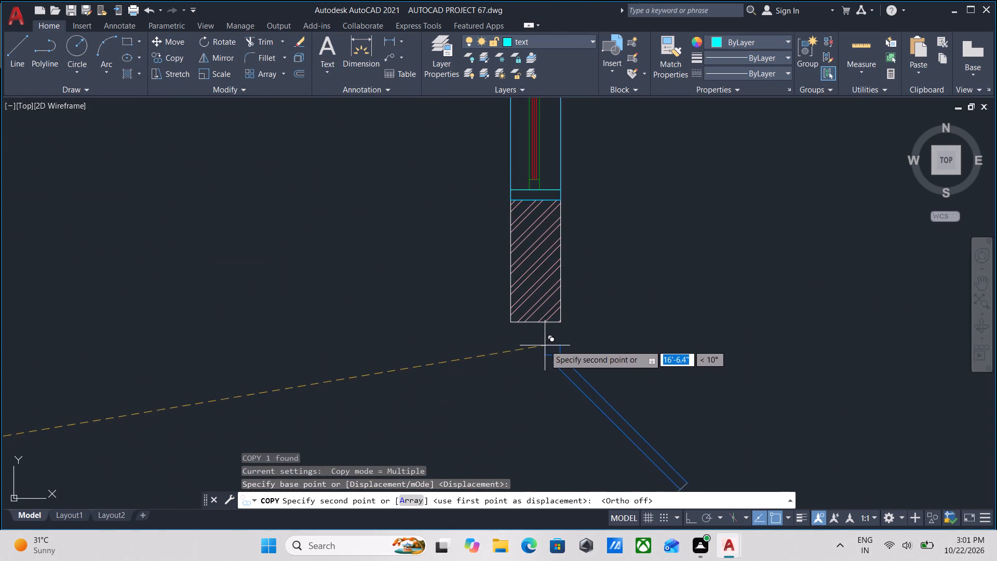
{"action": "left_click", "coordinate": [537, 322]}
{"action": "scroll", "coordinate": [587, 300], "scroll_direction": "down", "scroll_amount": 4}
{"action": "key", "text": "Escape"}
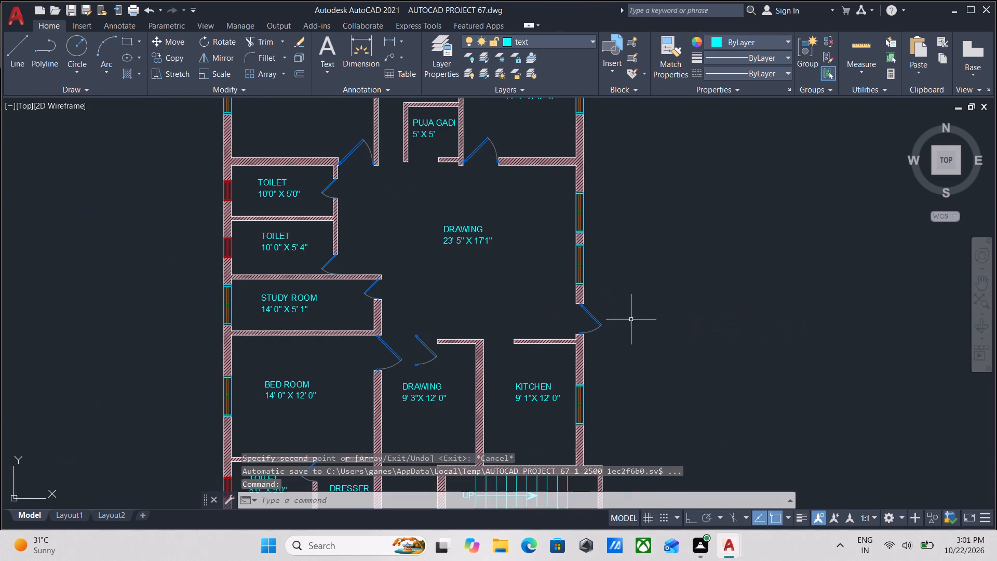
Erase the leftover door copy standing in the free space above the 9'3" x 12'0" drawing room label.
{"action": "scroll", "coordinate": [395, 335], "scroll_direction": "up", "scroll_amount": 2}
{"action": "left_click", "coordinate": [503, 423]}
{"action": "left_click", "coordinate": [468, 371]}
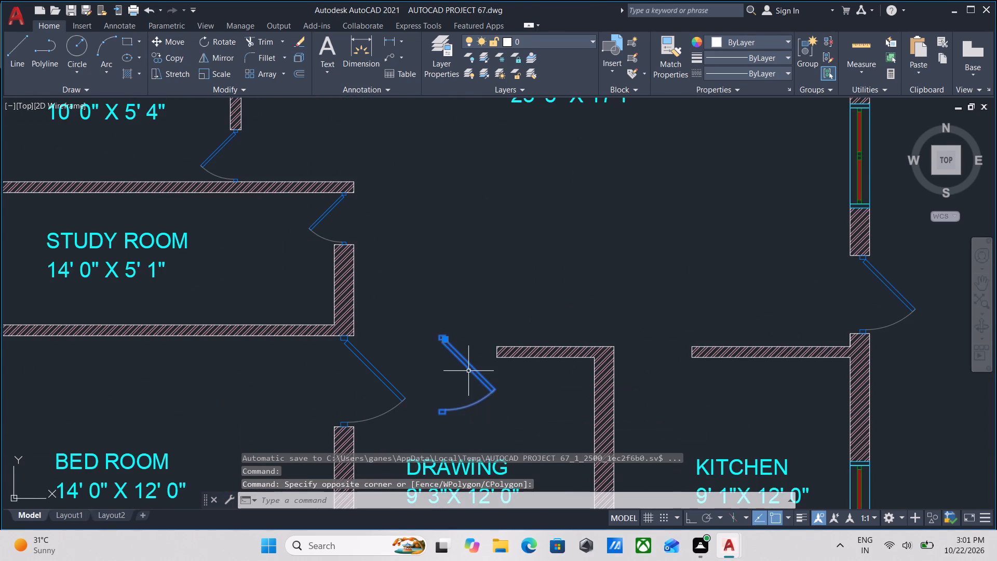
{"action": "right_click", "coordinate": [468, 371]}
{"action": "left_click", "coordinate": [530, 288]}
{"action": "scroll", "coordinate": [530, 288], "scroll_direction": "down", "scroll_amount": 3}
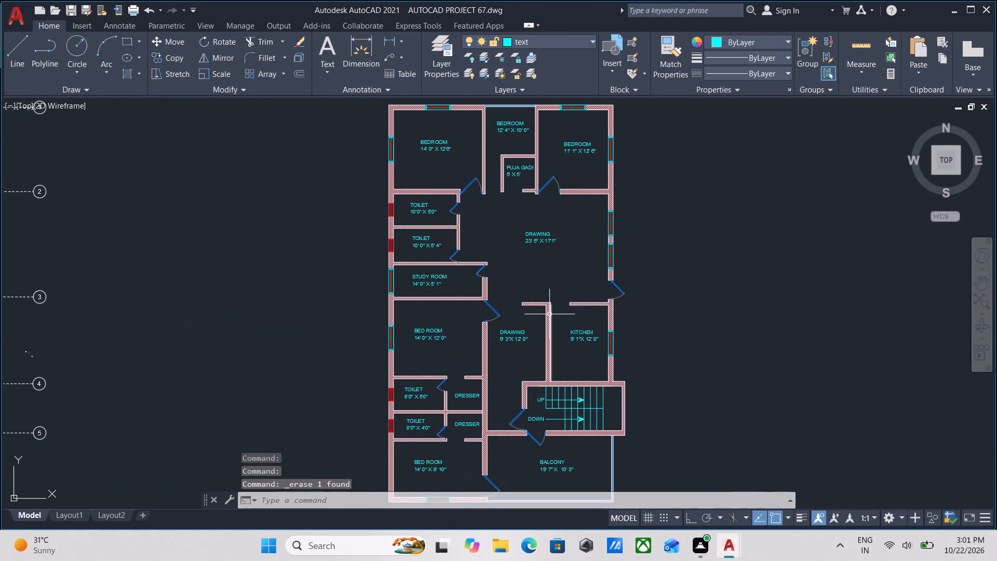
Change the DRAWING label above 23'5" x 17'1" to read LIVING AND DINING ROOM.
{"action": "middle_click_drag", "start_coordinate": [529, 331], "coordinate": [543, 315]}
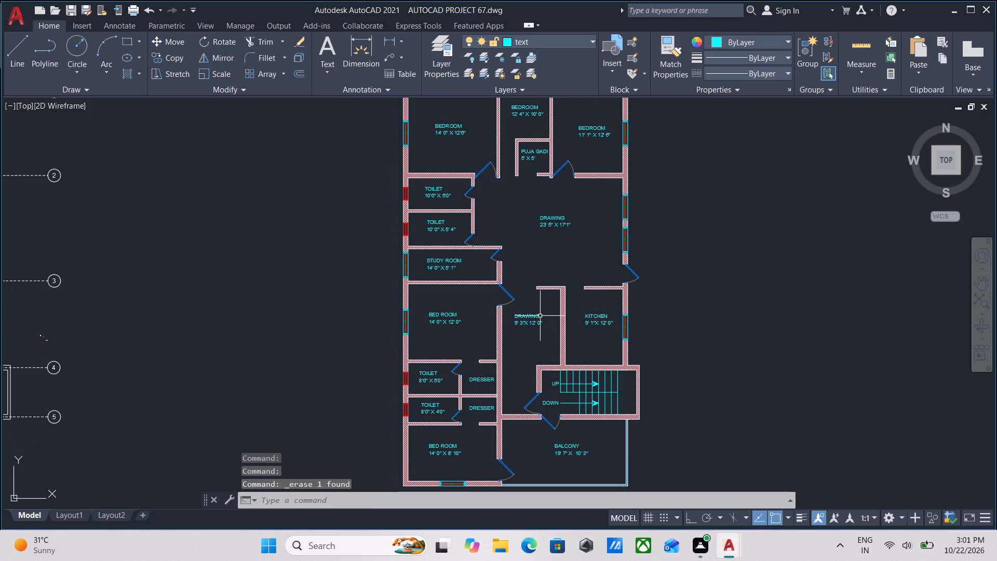
{"action": "scroll", "coordinate": [530, 339], "scroll_direction": "up", "scroll_amount": 2}
{"action": "scroll", "coordinate": [523, 317], "scroll_direction": "down", "scroll_amount": 2}
{"action": "middle_click_drag", "start_coordinate": [528, 332], "coordinate": [535, 383]}
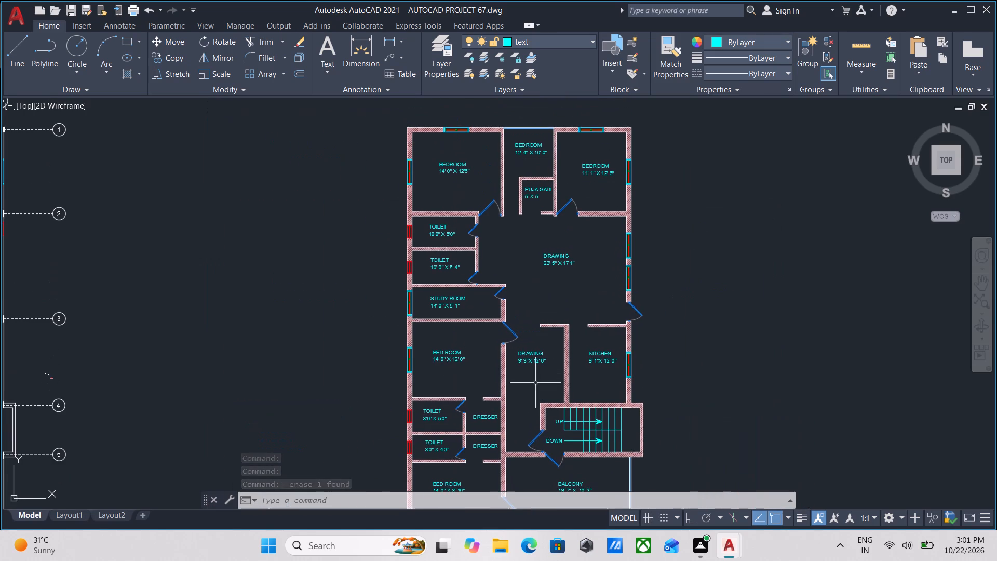
{"action": "scroll", "coordinate": [564, 265], "scroll_direction": "up", "scroll_amount": 2}
{"action": "scroll", "coordinate": [532, 234], "scroll_direction": "up", "scroll_amount": 1}
{"action": "double_click", "coordinate": [532, 249]}
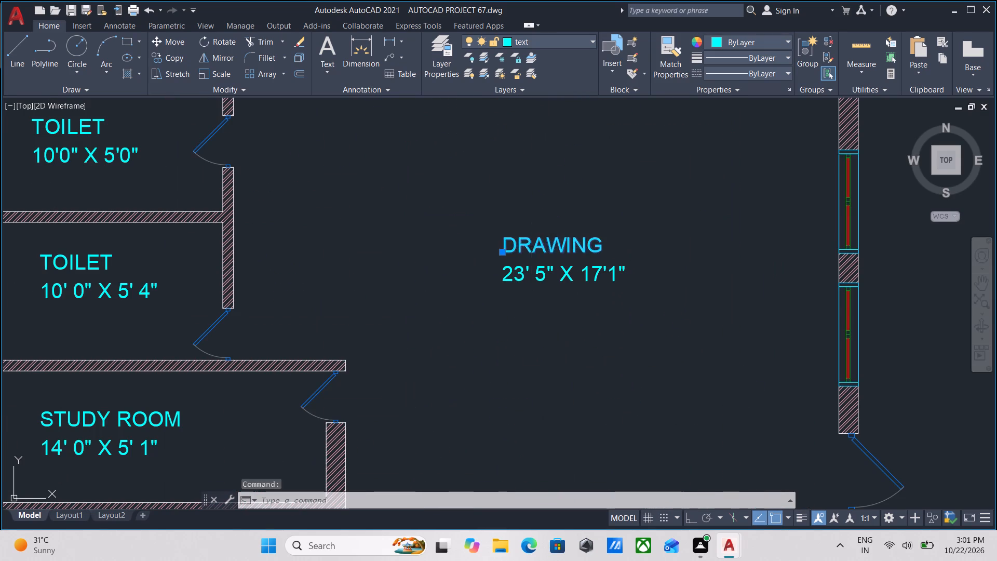
{"action": "key", "text": "BackSpace"}
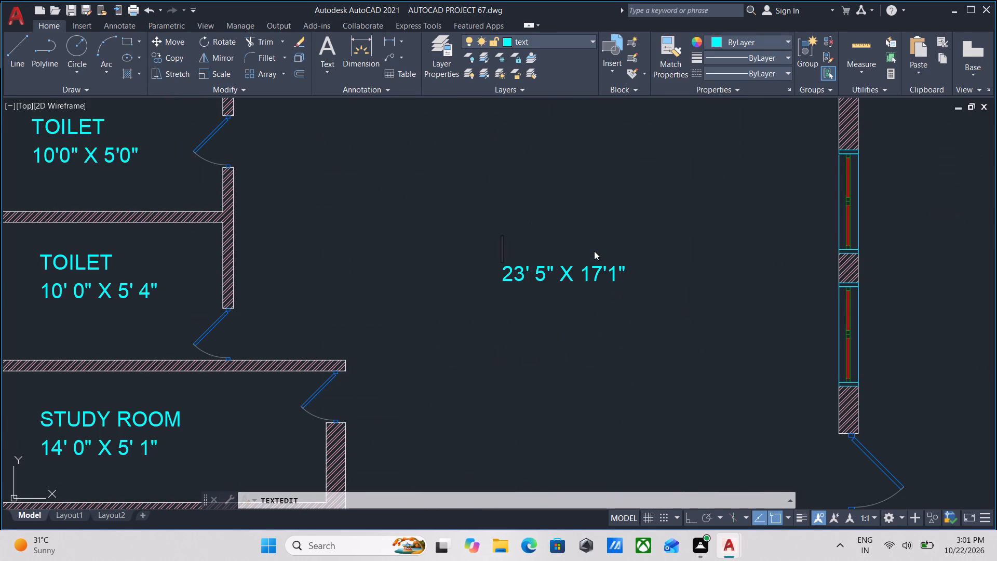
{"action": "type", "text": "LIVING"}
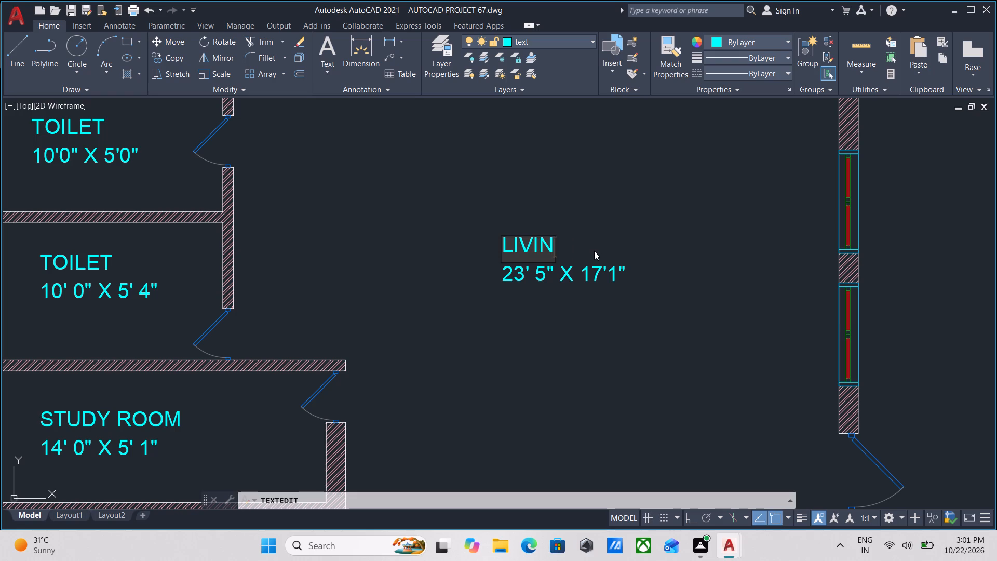
{"action": "key", "text": "space"}
{"action": "type", "text": "AND"}
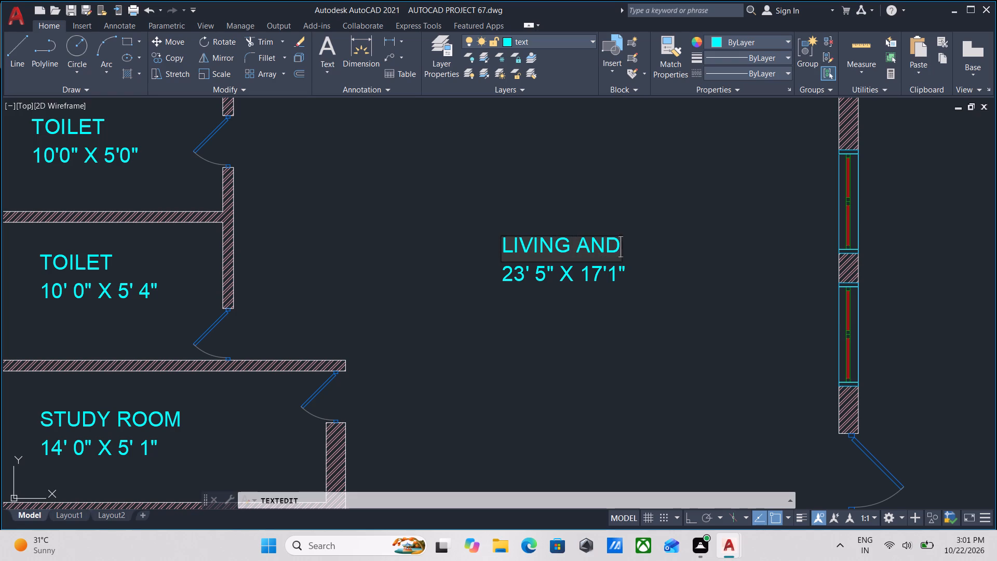
{"action": "key", "text": "space"}
{"action": "type", "text": "DINING"}
{"action": "key", "text": "space"}
{"action": "type", "text": "ROOM"}
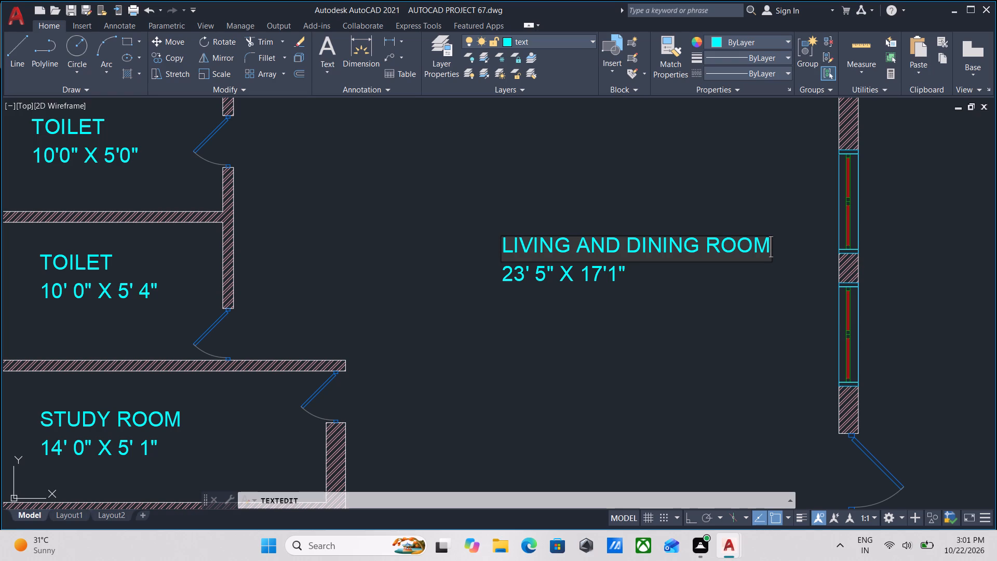
{"action": "key", "text": "Return"}
{"action": "key", "text": "Return"}
Examine the balcony plan and the furnished plan, checking the furnished plan's living hall and its grid lines.
{"action": "scroll", "coordinate": [606, 271], "scroll_direction": "down", "scroll_amount": 1}
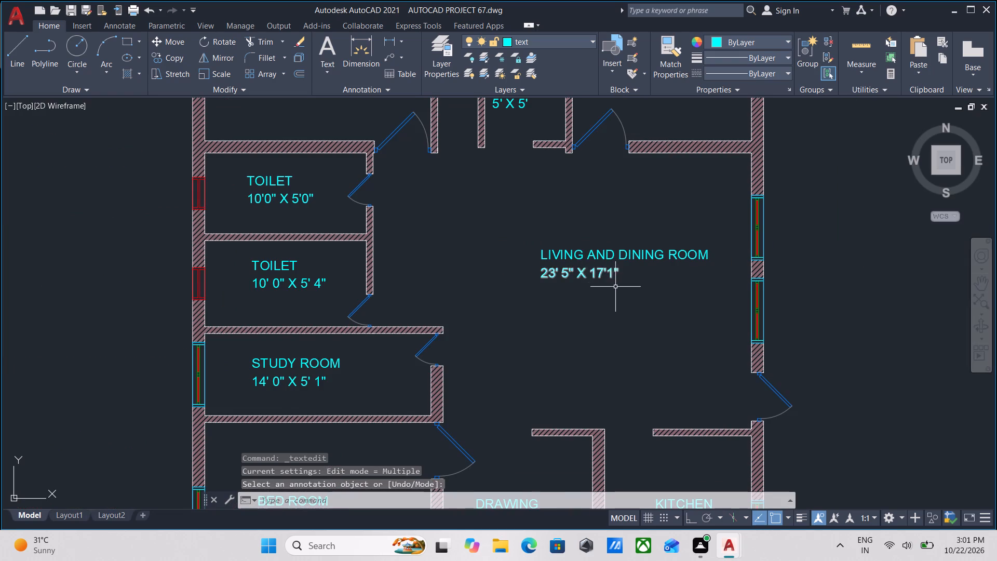
{"action": "middle_click_drag", "start_coordinate": [616, 288], "coordinate": [632, 253]}
{"action": "scroll", "coordinate": [623, 280], "scroll_direction": "down", "scroll_amount": 1}
{"action": "middle_click_drag", "start_coordinate": [622, 282], "coordinate": [664, 235]}
{"action": "scroll", "coordinate": [659, 239], "scroll_direction": "down", "scroll_amount": 2}
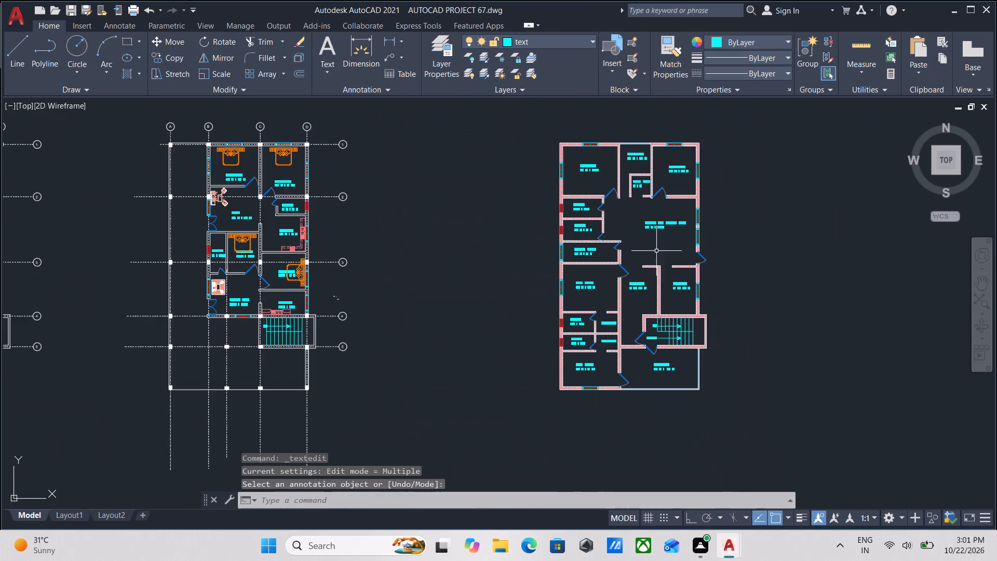
{"action": "scroll", "coordinate": [632, 311], "scroll_direction": "up", "scroll_amount": 1}
{"action": "scroll", "coordinate": [632, 311], "scroll_direction": "down", "scroll_amount": 1}
{"action": "middle_click_drag", "start_coordinate": [632, 309], "coordinate": [662, 254]}
{"action": "middle_click_drag", "start_coordinate": [359, 283], "coordinate": [531, 277]}
{"action": "scroll", "coordinate": [446, 243], "scroll_direction": "up", "scroll_amount": 2}
{"action": "scroll", "coordinate": [435, 228], "scroll_direction": "down", "scroll_amount": 1}
{"action": "middle_click_drag", "start_coordinate": [435, 228], "coordinate": [542, 309]}
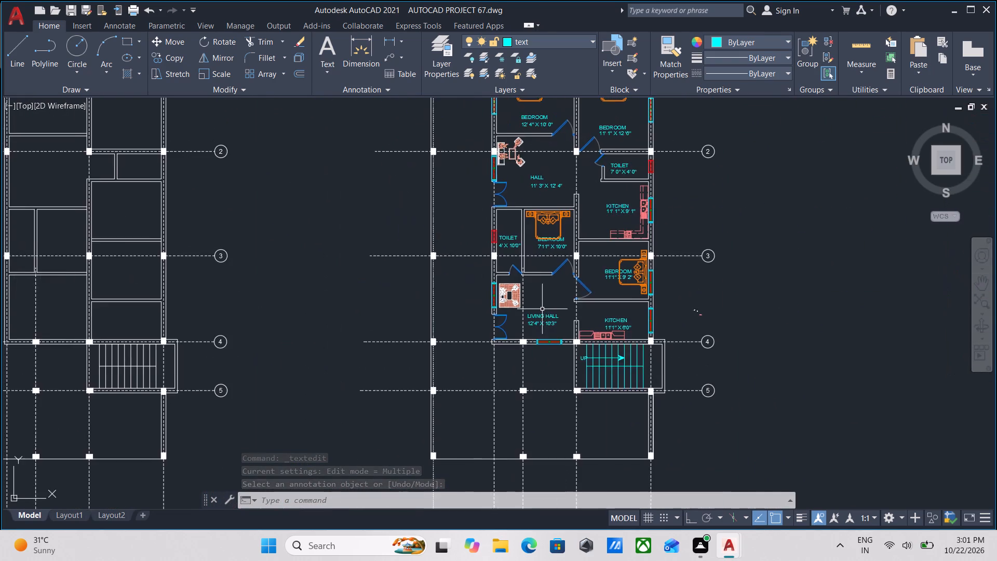
{"action": "scroll", "coordinate": [542, 303], "scroll_direction": "up", "scroll_amount": 2}
{"action": "middle_click_drag", "start_coordinate": [532, 291], "coordinate": [575, 327]}
{"action": "scroll", "coordinate": [589, 318], "scroll_direction": "down", "scroll_amount": 1}
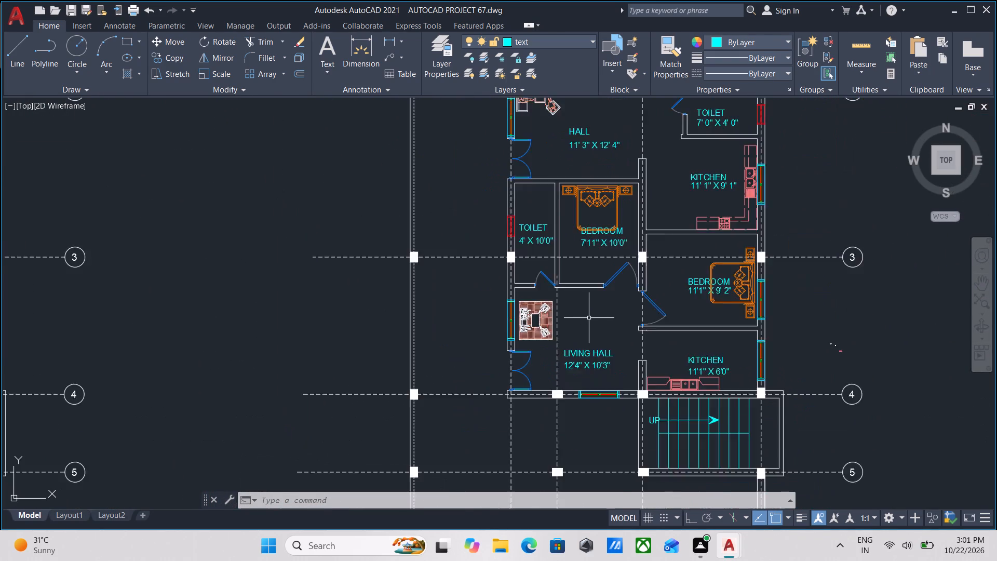
{"action": "scroll", "coordinate": [589, 318], "scroll_direction": "down", "scroll_amount": 1}
{"action": "middle_click_drag", "start_coordinate": [589, 318], "coordinate": [591, 326]}
{"action": "middle_click_drag", "start_coordinate": [591, 326], "coordinate": [595, 355]}
{"action": "scroll", "coordinate": [582, 344], "scroll_direction": "up", "scroll_amount": 2}
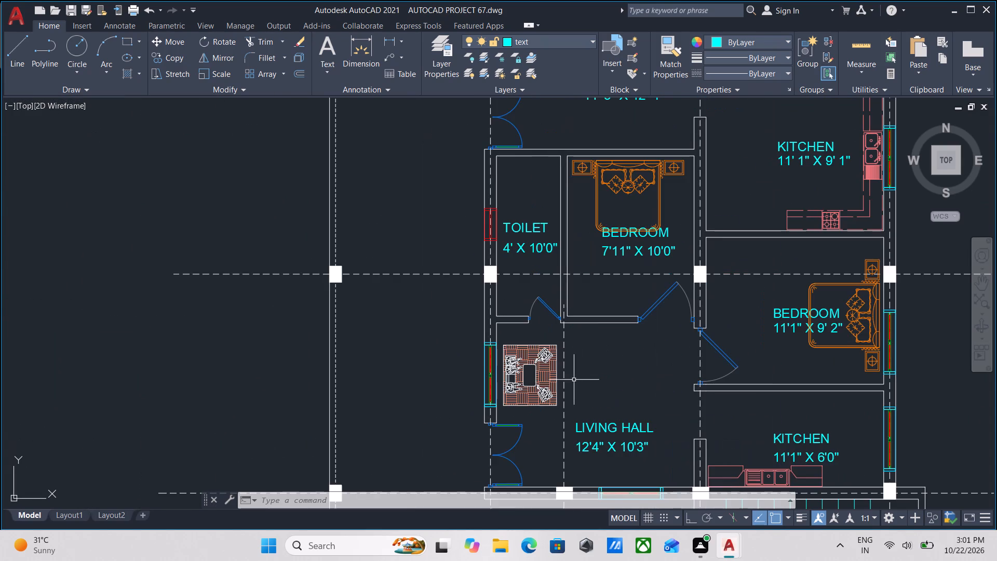
Ungroup the furnished plan's grid lines and columns so the dashed line at the toilet wall can be edited separately.
{"action": "scroll", "coordinate": [571, 353], "scroll_direction": "up", "scroll_amount": 2}
{"action": "left_click", "coordinate": [576, 343]}
{"action": "left_click", "coordinate": [529, 313]}
{"action": "scroll", "coordinate": [537, 309], "scroll_direction": "down", "scroll_amount": 1}
{"action": "middle_click_drag", "start_coordinate": [542, 312], "coordinate": [589, 336]}
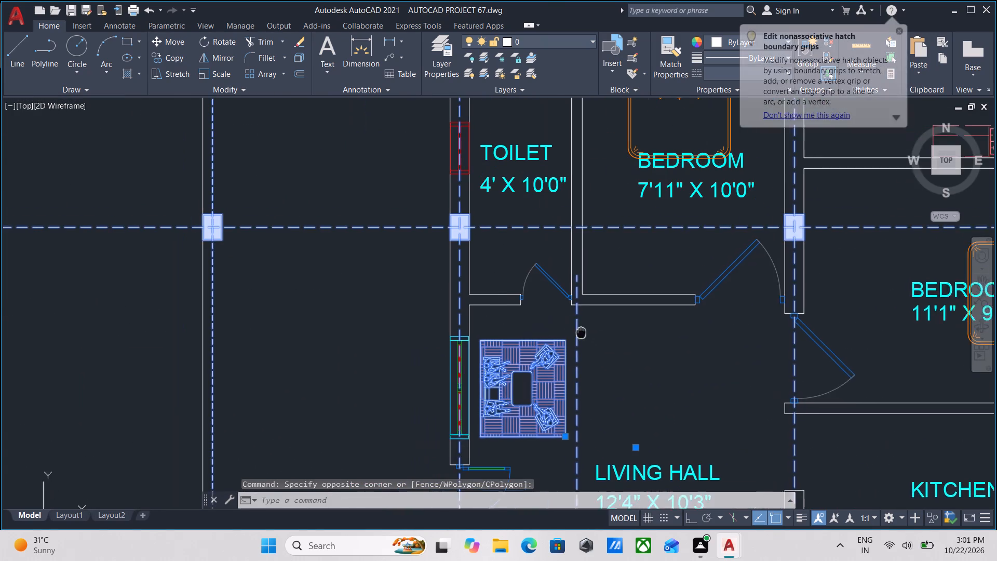
{"action": "middle_click_drag", "start_coordinate": [589, 336], "coordinate": [599, 337]}
{"action": "key", "text": "Escape"}
{"action": "scroll", "coordinate": [602, 321], "scroll_direction": "up", "scroll_amount": 1}
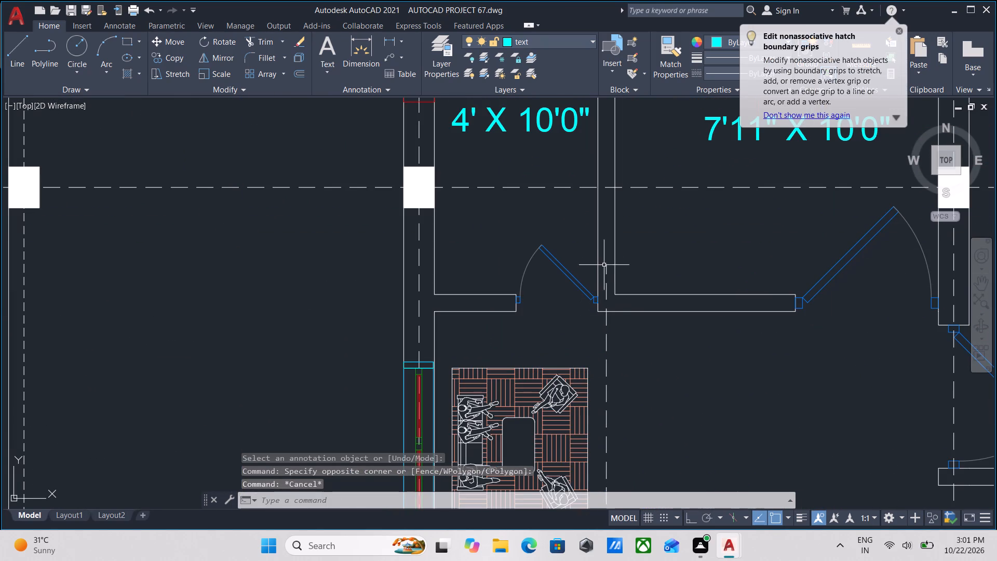
{"action": "left_click", "coordinate": [605, 267]}
{"action": "scroll", "coordinate": [605, 267], "scroll_direction": "down", "scroll_amount": 1}
{"action": "middle_click_drag", "start_coordinate": [605, 267], "coordinate": [605, 329]}
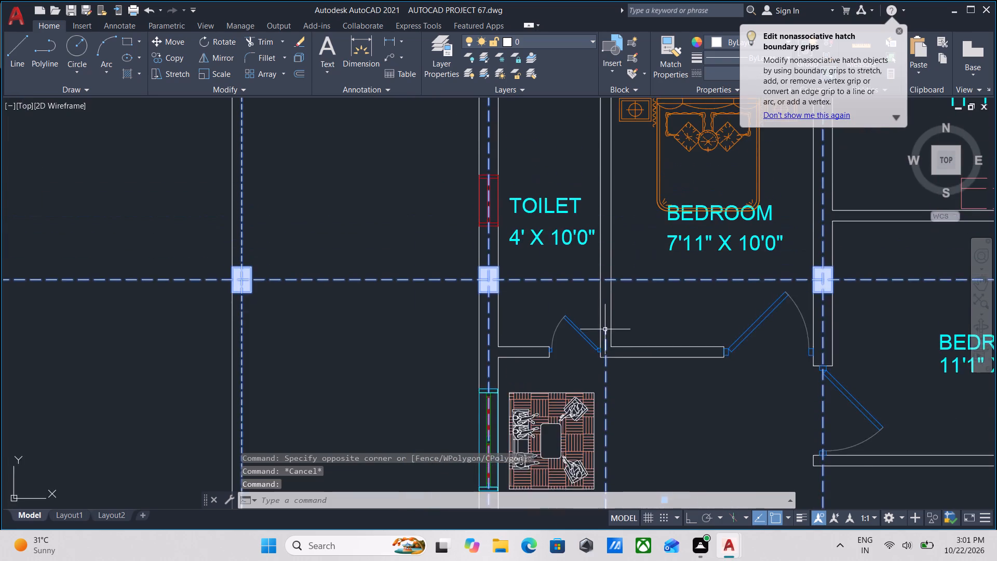
{"action": "scroll", "coordinate": [605, 329], "scroll_direction": "down", "scroll_amount": 2}
{"action": "type", "text": "UNG"}
{"action": "key", "text": "Return"}
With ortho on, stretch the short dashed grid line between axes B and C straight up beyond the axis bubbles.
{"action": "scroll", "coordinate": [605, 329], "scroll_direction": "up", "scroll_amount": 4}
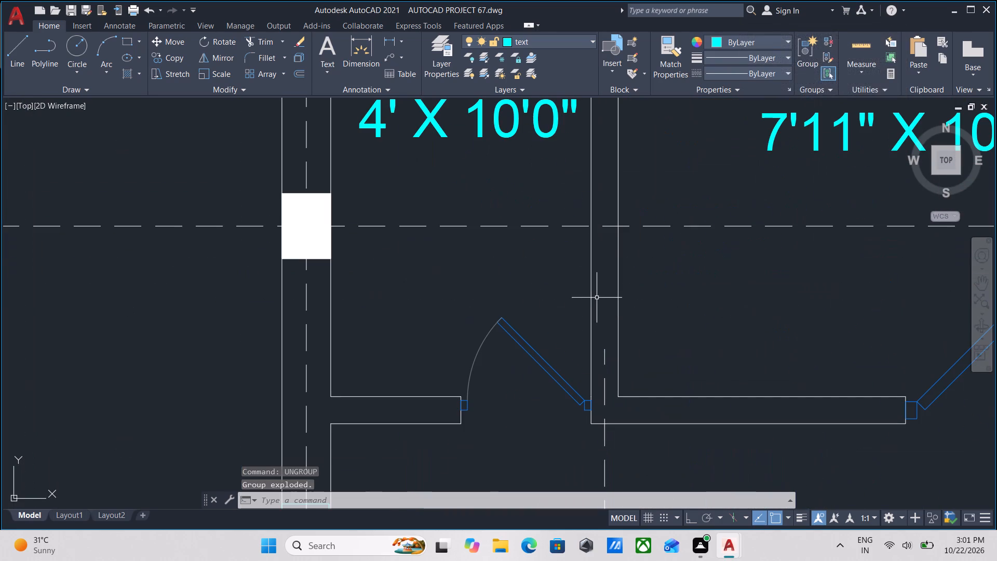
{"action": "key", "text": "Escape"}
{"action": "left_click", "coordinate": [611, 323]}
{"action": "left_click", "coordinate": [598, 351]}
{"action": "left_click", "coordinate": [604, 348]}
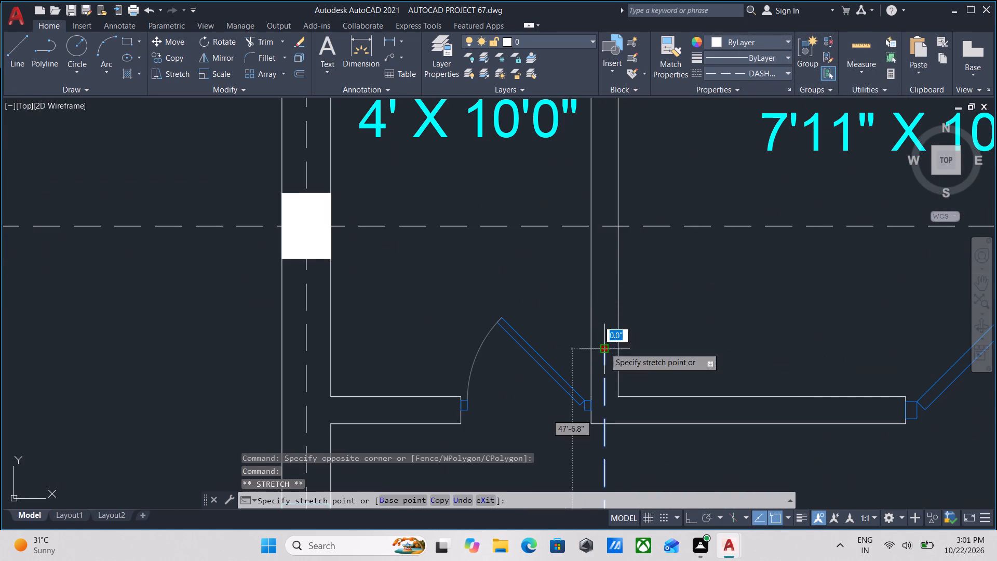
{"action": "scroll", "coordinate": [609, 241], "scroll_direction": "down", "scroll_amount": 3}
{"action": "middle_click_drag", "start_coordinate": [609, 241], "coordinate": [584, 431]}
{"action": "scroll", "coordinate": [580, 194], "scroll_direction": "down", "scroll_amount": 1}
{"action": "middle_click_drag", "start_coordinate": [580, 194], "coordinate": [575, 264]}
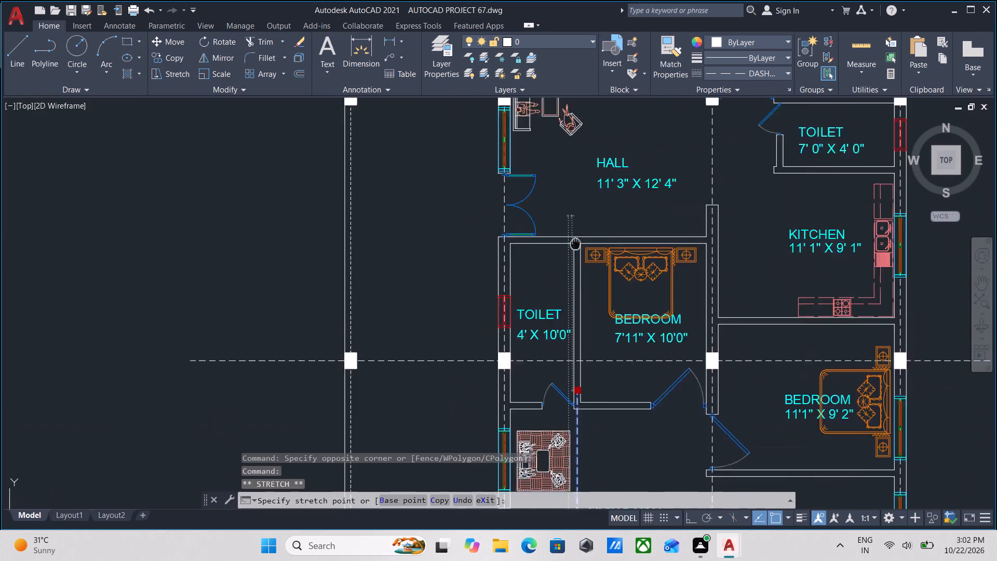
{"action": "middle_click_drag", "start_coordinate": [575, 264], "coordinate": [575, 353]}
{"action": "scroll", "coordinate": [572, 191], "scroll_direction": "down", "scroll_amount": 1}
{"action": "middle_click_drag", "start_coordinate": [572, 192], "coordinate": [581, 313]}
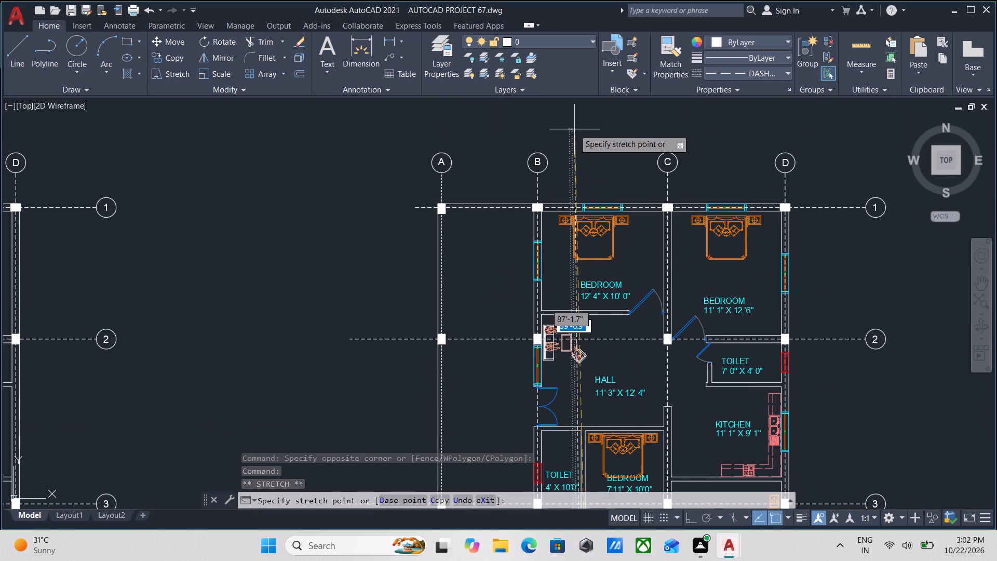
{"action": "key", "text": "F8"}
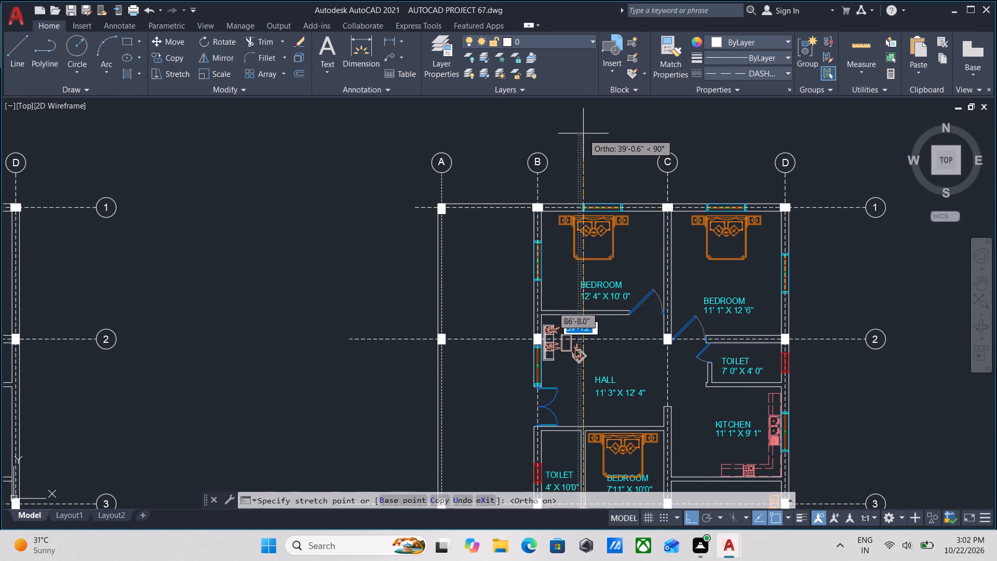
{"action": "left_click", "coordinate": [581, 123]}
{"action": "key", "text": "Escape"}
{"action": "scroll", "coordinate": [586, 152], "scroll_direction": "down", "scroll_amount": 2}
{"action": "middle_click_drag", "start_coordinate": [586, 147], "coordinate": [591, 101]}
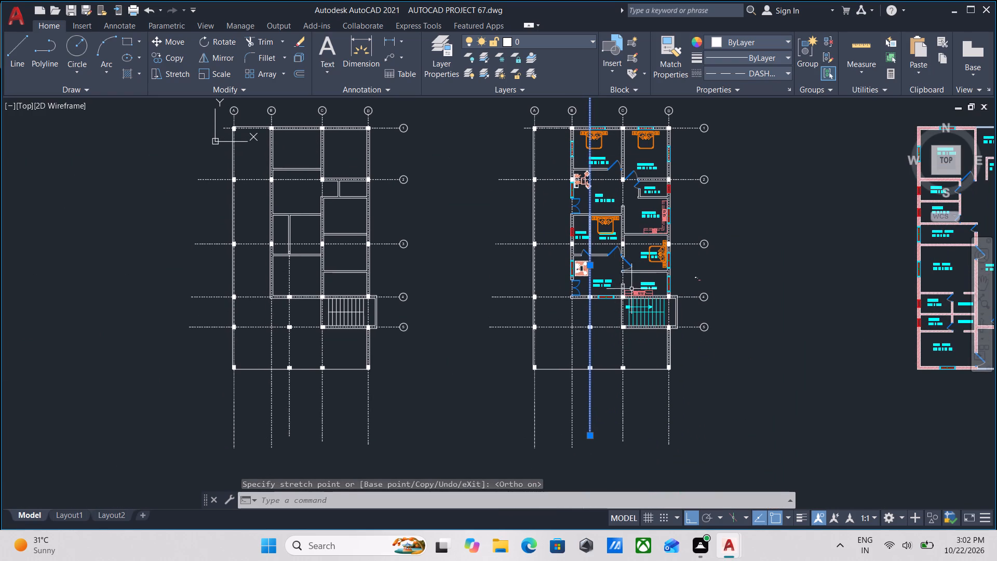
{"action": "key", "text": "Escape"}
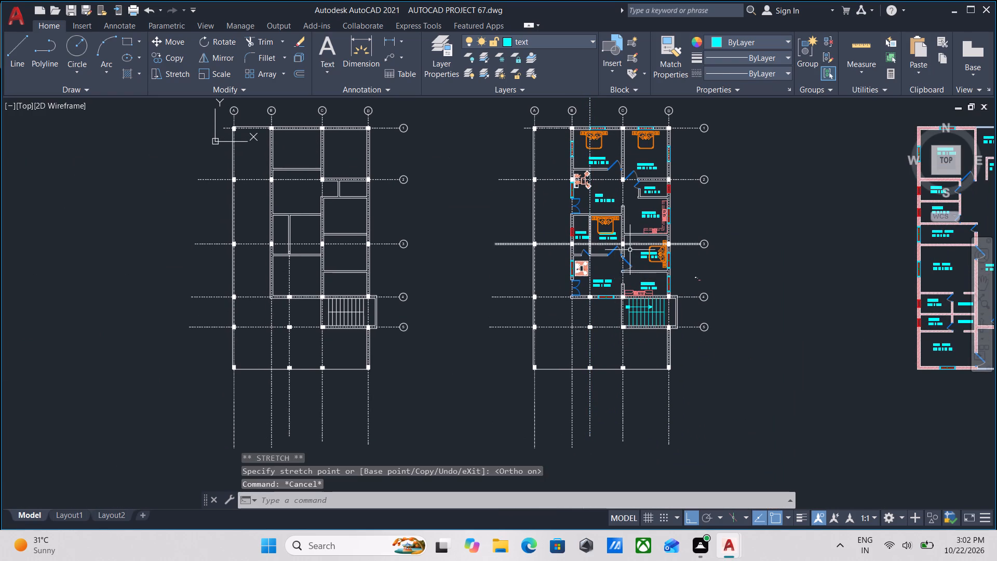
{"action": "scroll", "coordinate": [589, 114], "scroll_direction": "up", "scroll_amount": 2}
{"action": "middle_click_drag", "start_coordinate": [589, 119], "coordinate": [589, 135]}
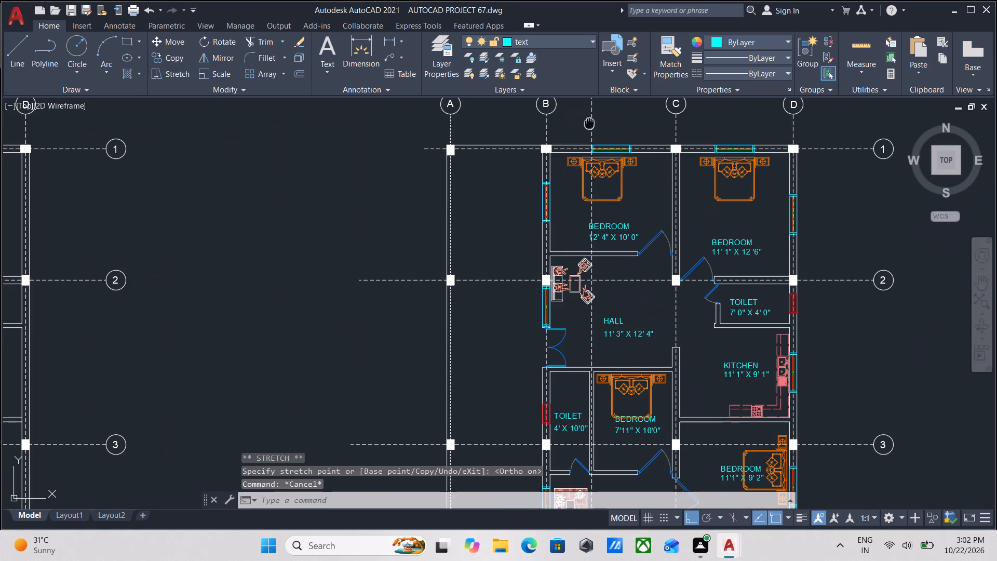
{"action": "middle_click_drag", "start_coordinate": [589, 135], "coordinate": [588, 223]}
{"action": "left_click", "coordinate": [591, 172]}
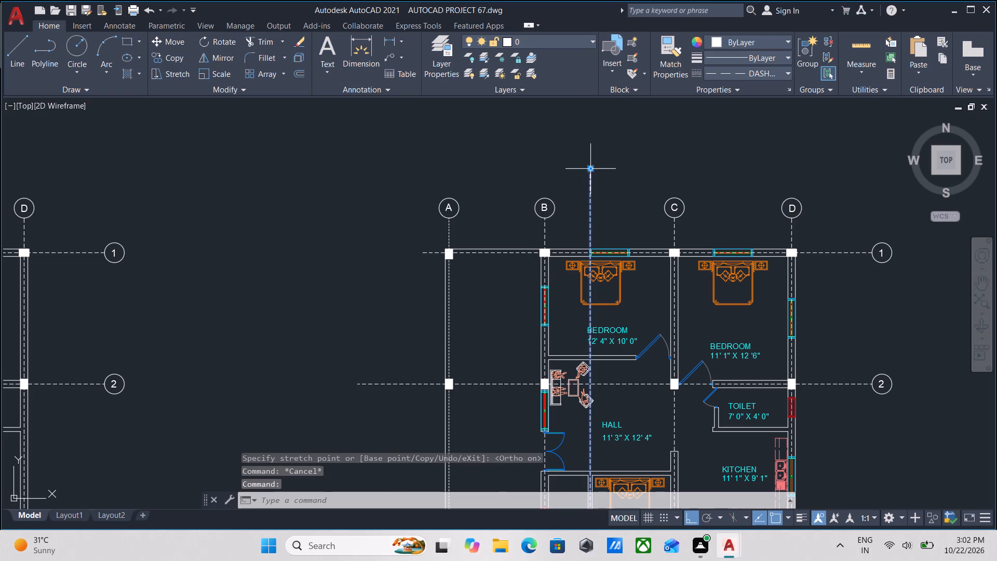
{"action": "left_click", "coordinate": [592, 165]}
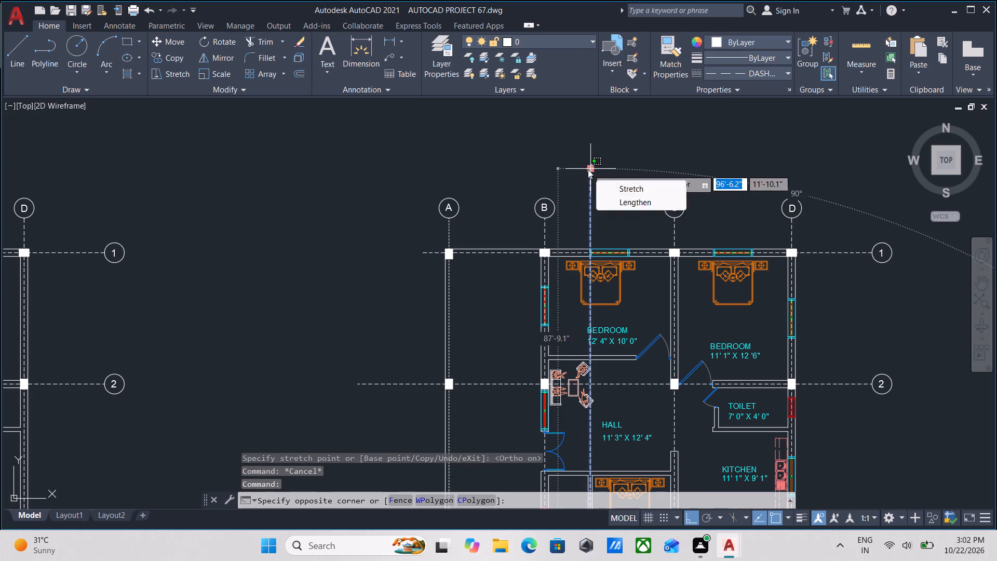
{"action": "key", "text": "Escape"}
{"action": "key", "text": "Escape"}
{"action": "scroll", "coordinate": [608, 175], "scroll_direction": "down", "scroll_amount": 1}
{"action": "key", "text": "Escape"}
Stretch the upper end of the dashed line between axes B and C down into the living hall, just above axis 4.
{"action": "left_click", "coordinate": [598, 173]}
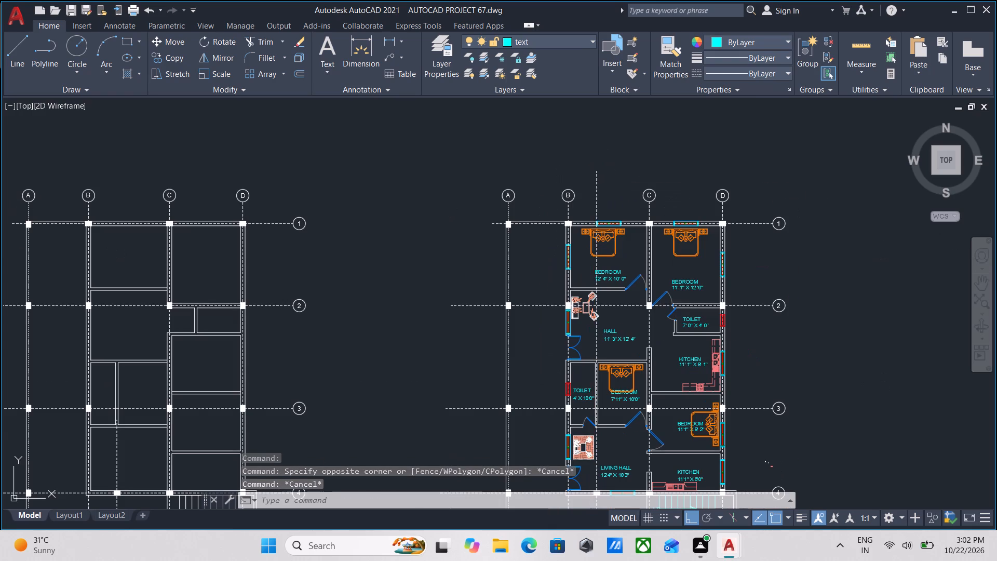
{"action": "left_click_drag", "start_coordinate": [597, 171], "coordinate": [595, 295]}
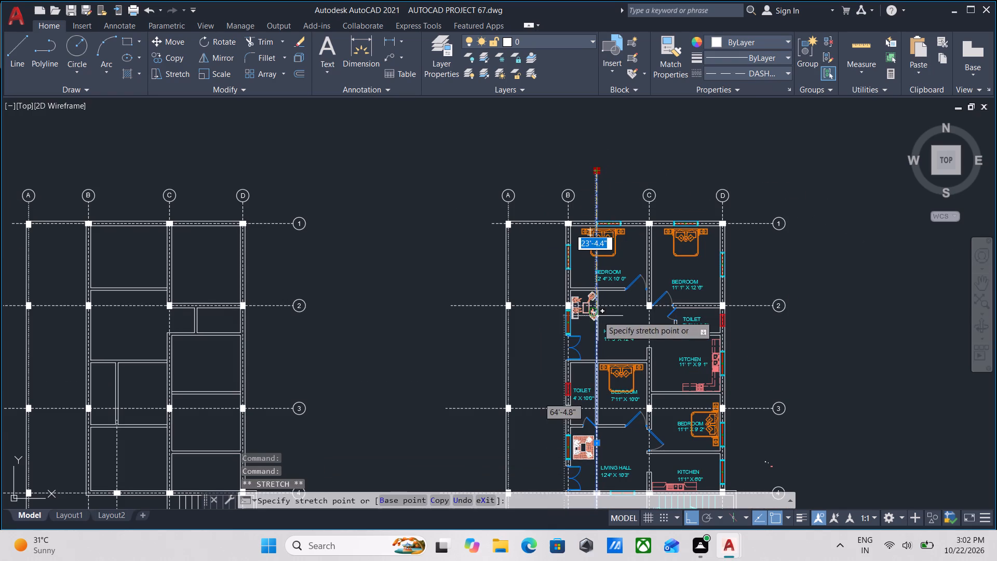
{"action": "middle_click_drag", "start_coordinate": [598, 312], "coordinate": [595, 124]}
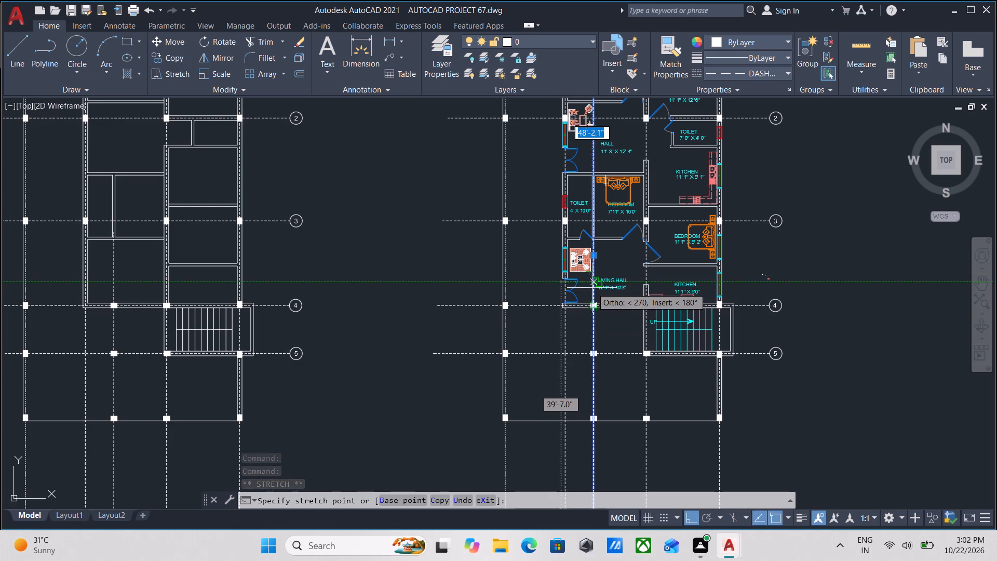
{"action": "left_click", "coordinate": [592, 289]}
{"action": "key", "text": "Escape"}
{"action": "scroll", "coordinate": [592, 289], "scroll_direction": "up", "scroll_amount": 1}
{"action": "key", "text": "Escape"}
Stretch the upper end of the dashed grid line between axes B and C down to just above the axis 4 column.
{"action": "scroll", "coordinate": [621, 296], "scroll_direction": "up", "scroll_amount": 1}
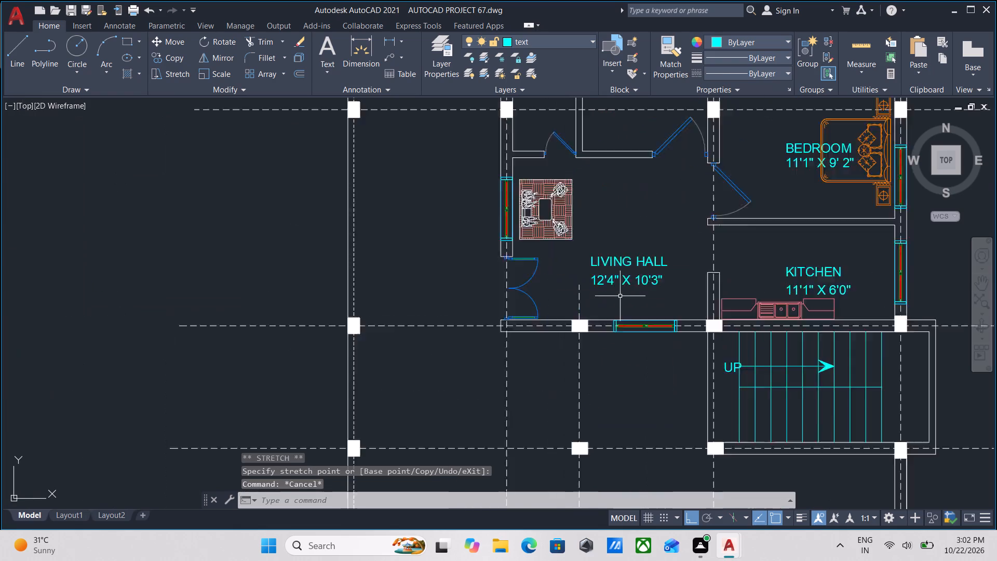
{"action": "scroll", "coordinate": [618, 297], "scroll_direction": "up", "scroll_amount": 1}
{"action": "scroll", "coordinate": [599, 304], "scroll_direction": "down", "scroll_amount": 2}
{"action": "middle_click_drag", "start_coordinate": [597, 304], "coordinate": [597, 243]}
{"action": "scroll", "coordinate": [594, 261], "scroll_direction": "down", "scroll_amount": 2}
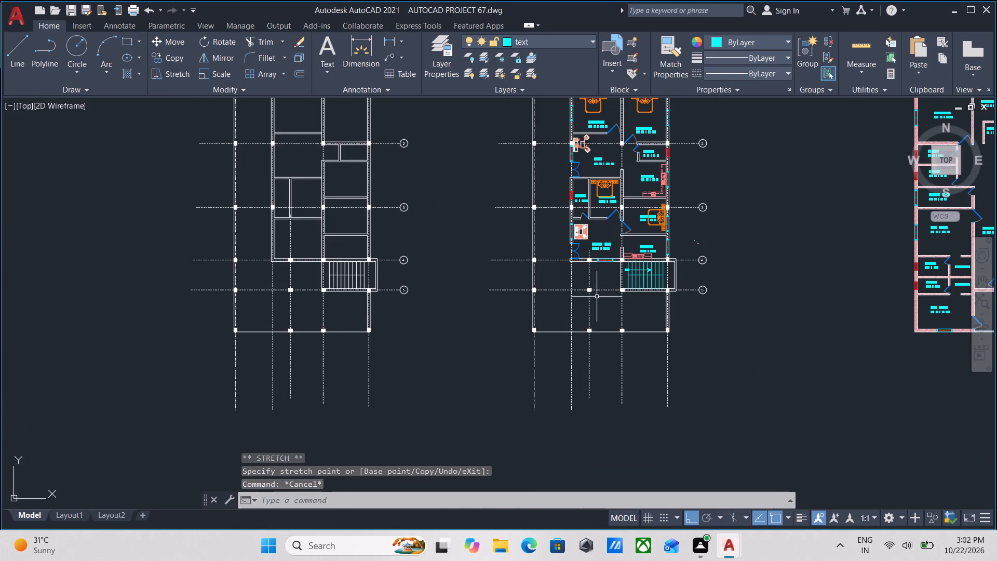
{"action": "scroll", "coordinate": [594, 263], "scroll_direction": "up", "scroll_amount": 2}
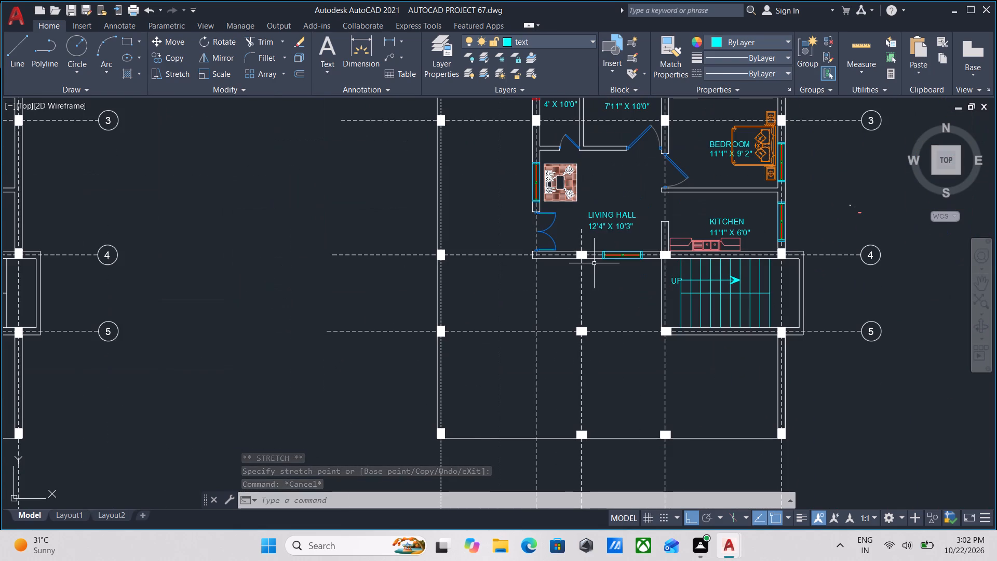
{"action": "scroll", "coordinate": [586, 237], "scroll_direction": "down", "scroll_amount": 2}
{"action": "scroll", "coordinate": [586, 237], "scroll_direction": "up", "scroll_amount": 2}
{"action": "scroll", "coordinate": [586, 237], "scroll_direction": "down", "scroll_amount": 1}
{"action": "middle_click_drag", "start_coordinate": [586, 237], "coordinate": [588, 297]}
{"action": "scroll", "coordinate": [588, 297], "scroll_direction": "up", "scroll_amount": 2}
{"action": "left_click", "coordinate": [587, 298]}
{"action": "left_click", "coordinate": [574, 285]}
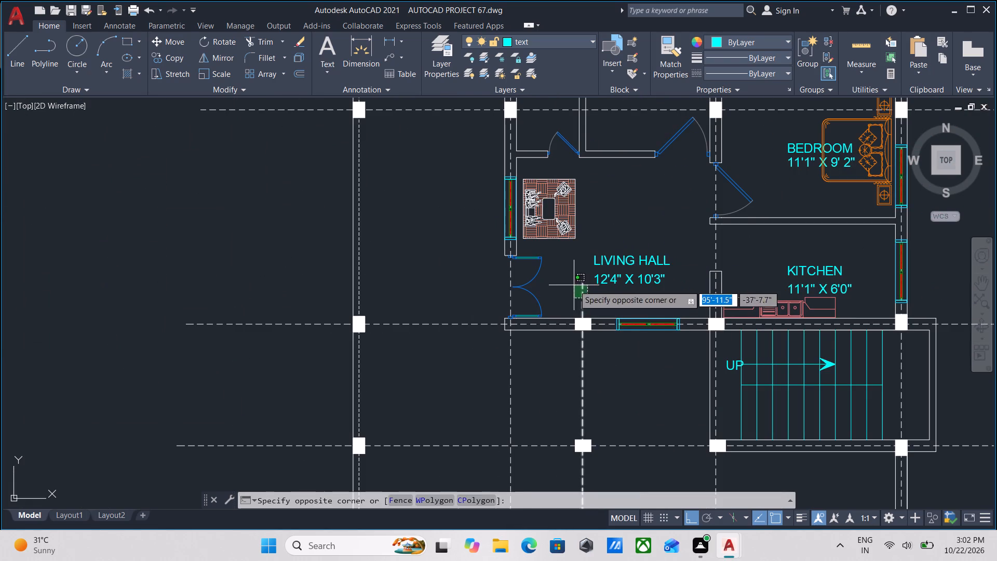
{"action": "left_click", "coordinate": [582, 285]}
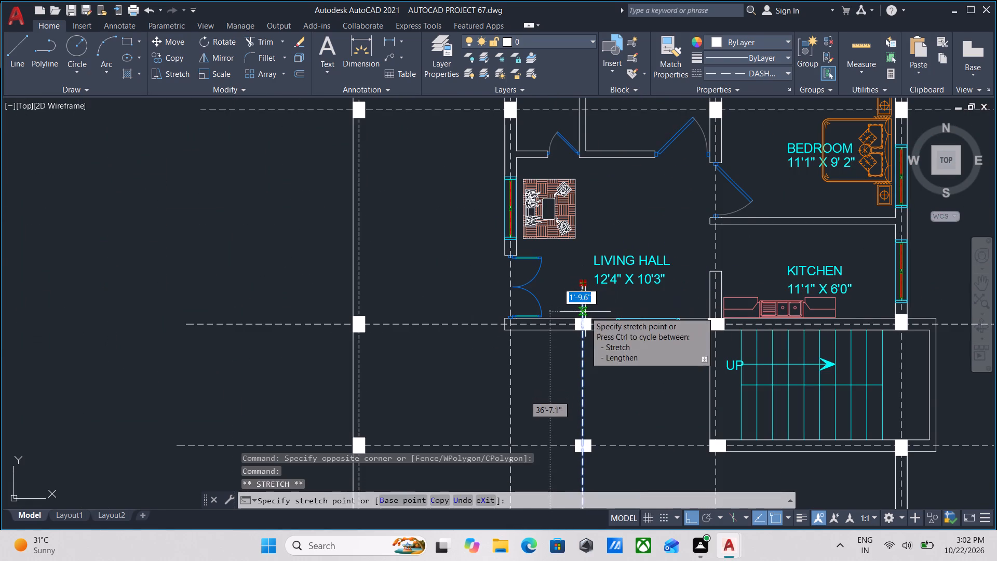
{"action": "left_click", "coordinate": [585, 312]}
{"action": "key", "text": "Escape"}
Examine the floor plans side by side, checking the furnished plan's vertical grid lines against the bare wall plan.
{"action": "scroll", "coordinate": [585, 312], "scroll_direction": "down", "scroll_amount": 3}
{"action": "scroll", "coordinate": [623, 268], "scroll_direction": "down", "scroll_amount": 1}
{"action": "middle_click_drag", "start_coordinate": [623, 268], "coordinate": [574, 278]}
{"action": "key", "text": "Escape"}
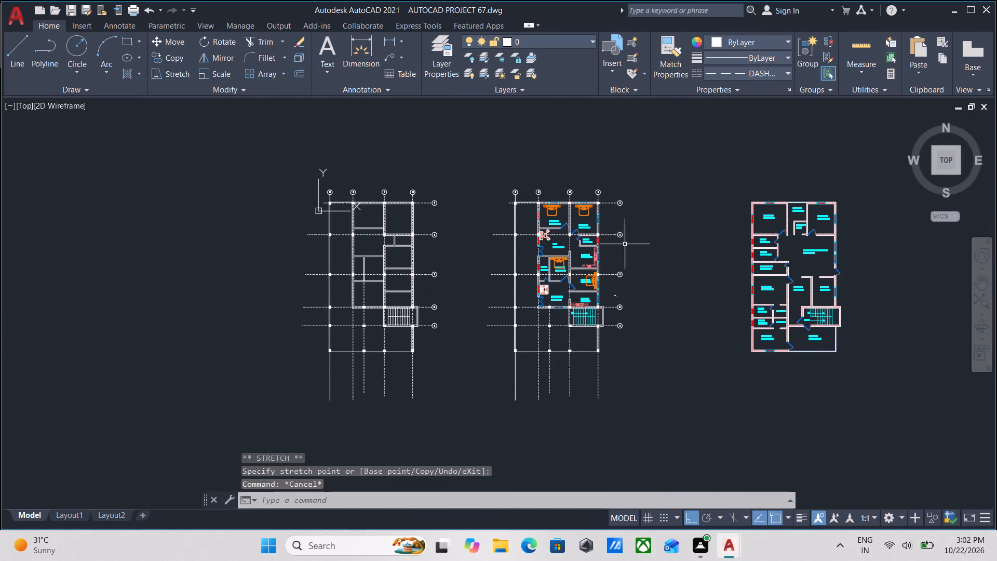
{"action": "middle_click_drag", "start_coordinate": [632, 244], "coordinate": [567, 244]}
{"action": "scroll", "coordinate": [685, 292], "scroll_direction": "down", "scroll_amount": 1}
{"action": "middle_click_drag", "start_coordinate": [685, 292], "coordinate": [688, 236]}
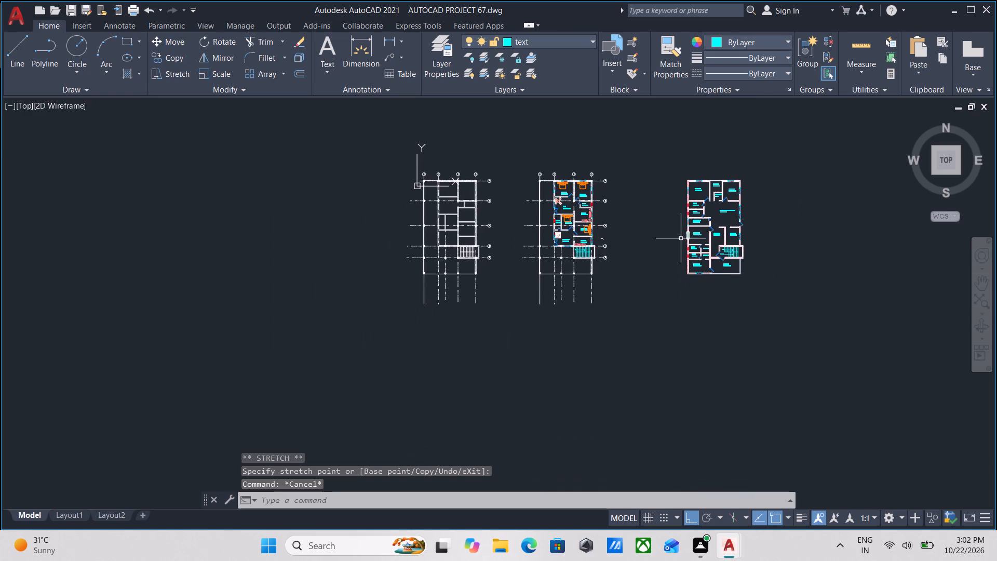
{"action": "scroll", "coordinate": [608, 275], "scroll_direction": "up", "scroll_amount": 3}
{"action": "middle_click_drag", "start_coordinate": [587, 278], "coordinate": [598, 306]}
{"action": "scroll", "coordinate": [498, 292], "scroll_direction": "up", "scroll_amount": 1}
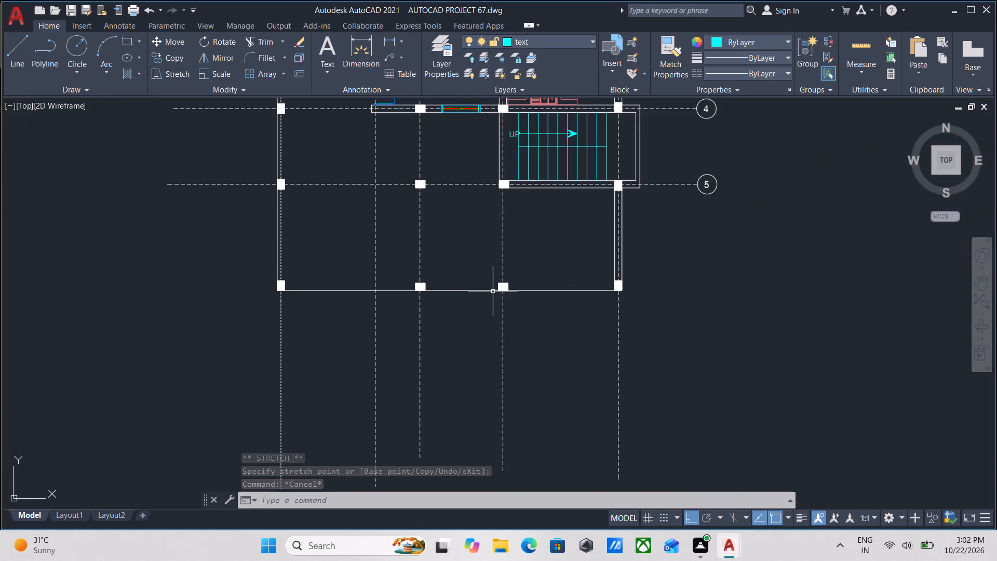
{"action": "middle_click_drag", "start_coordinate": [493, 291], "coordinate": [532, 271]}
{"action": "scroll", "coordinate": [538, 268], "scroll_direction": "down", "scroll_amount": 2}
{"action": "middle_click_drag", "start_coordinate": [544, 299], "coordinate": [553, 333]}
{"action": "middle_click_drag", "start_coordinate": [528, 283], "coordinate": [589, 356]}
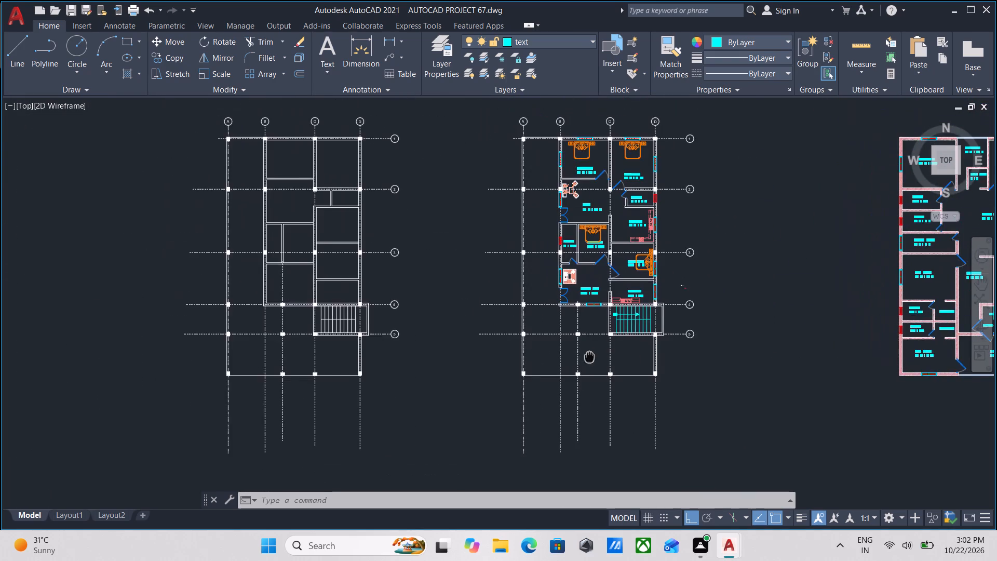
{"action": "scroll", "coordinate": [542, 237], "scroll_direction": "up", "scroll_amount": 2}
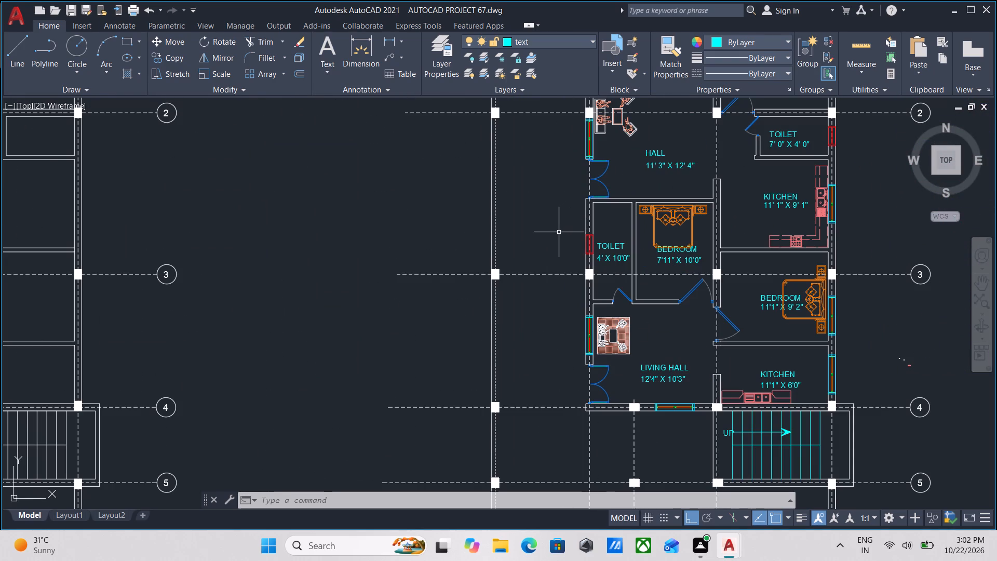
{"action": "scroll", "coordinate": [558, 233], "scroll_direction": "down", "scroll_amount": 1}
{"action": "middle_click_drag", "start_coordinate": [558, 233], "coordinate": [613, 260]}
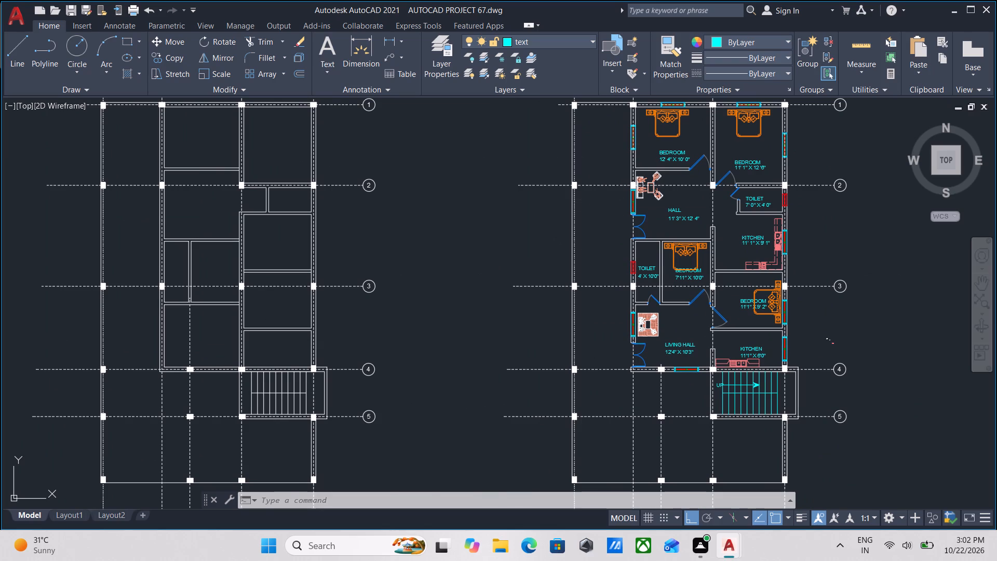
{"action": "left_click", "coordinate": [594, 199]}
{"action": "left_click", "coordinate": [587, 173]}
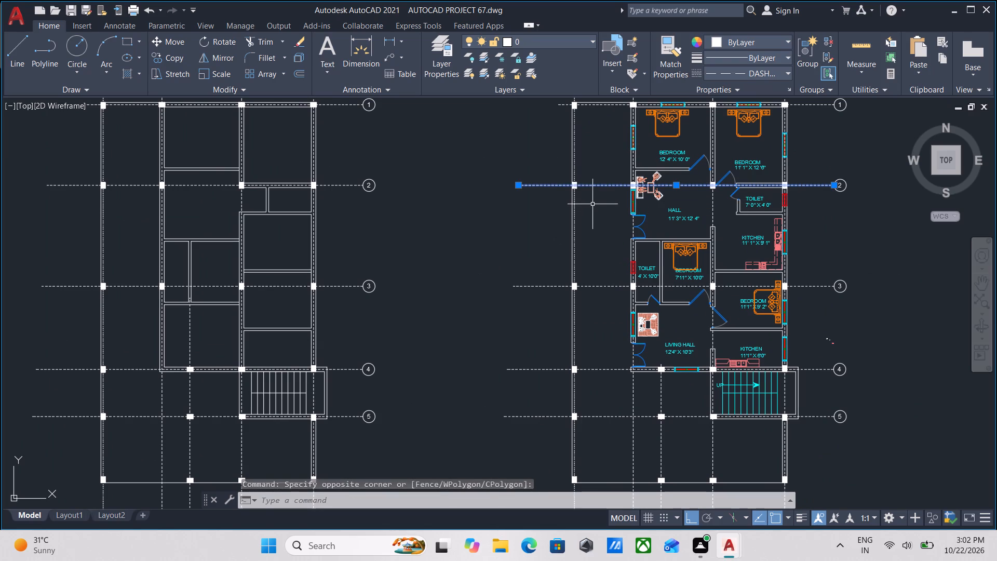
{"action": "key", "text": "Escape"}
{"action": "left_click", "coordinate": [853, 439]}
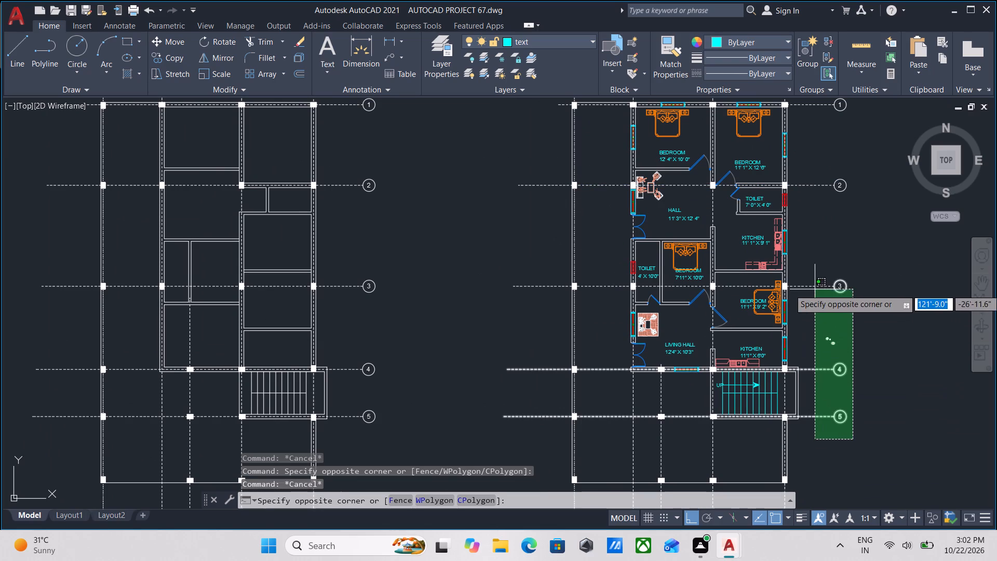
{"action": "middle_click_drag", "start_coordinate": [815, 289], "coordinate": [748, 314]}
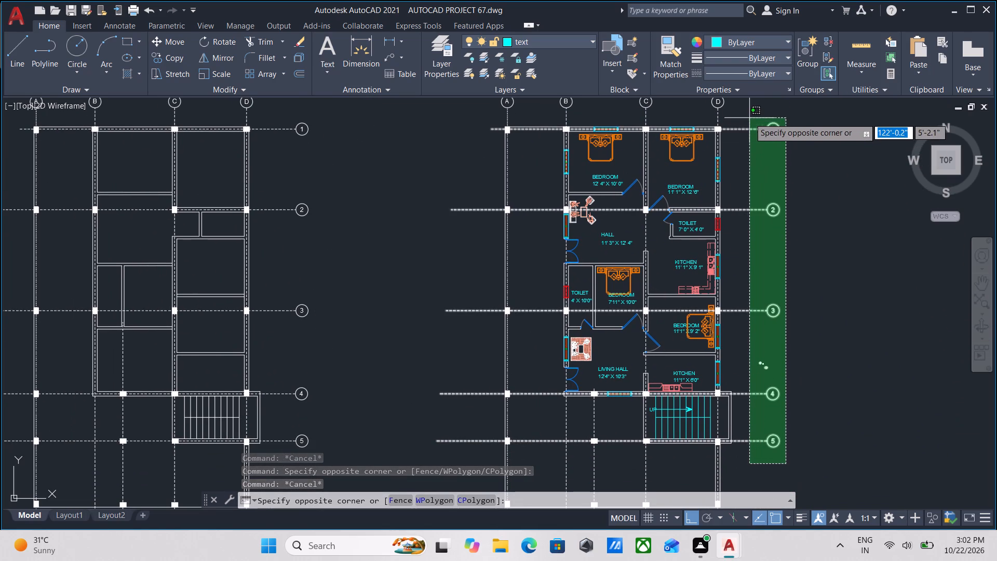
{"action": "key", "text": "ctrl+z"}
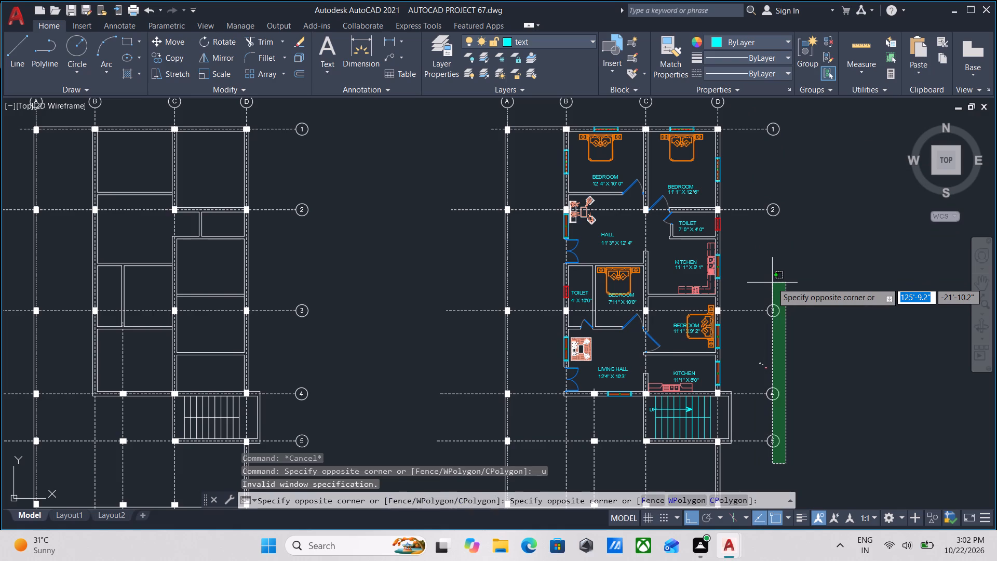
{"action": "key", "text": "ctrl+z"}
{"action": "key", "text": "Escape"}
Undo the last two stretches that shortened the dashed grid line between axes B and C of the furnished plan.
{"action": "scroll", "coordinate": [765, 365], "scroll_direction": "down", "scroll_amount": 1}
{"action": "middle_click_drag", "start_coordinate": [765, 365], "coordinate": [715, 333]}
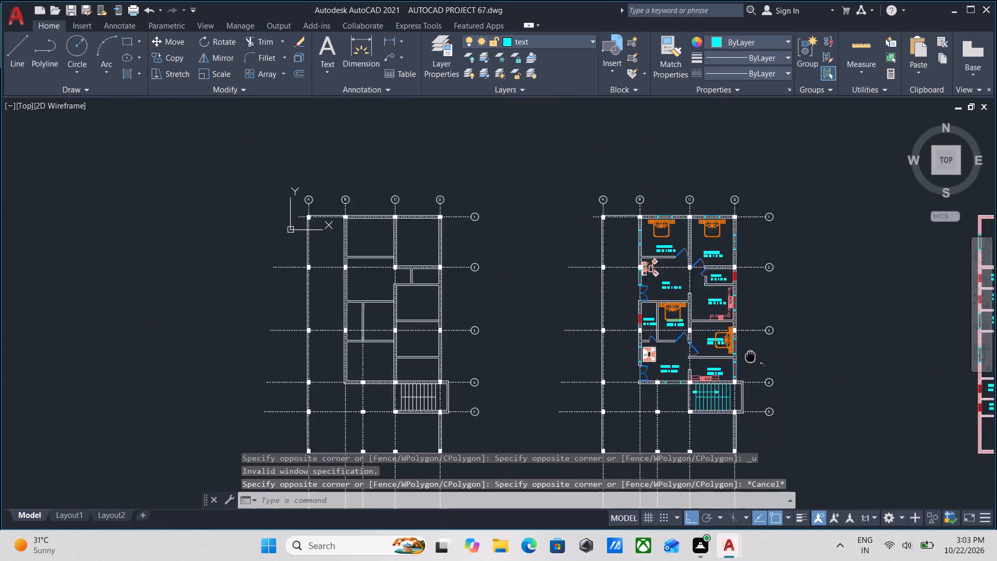
{"action": "scroll", "coordinate": [715, 333], "scroll_direction": "down", "scroll_amount": 1}
{"action": "middle_click_drag", "start_coordinate": [715, 333], "coordinate": [630, 286]}
{"action": "scroll", "coordinate": [714, 326], "scroll_direction": "up", "scroll_amount": 1}
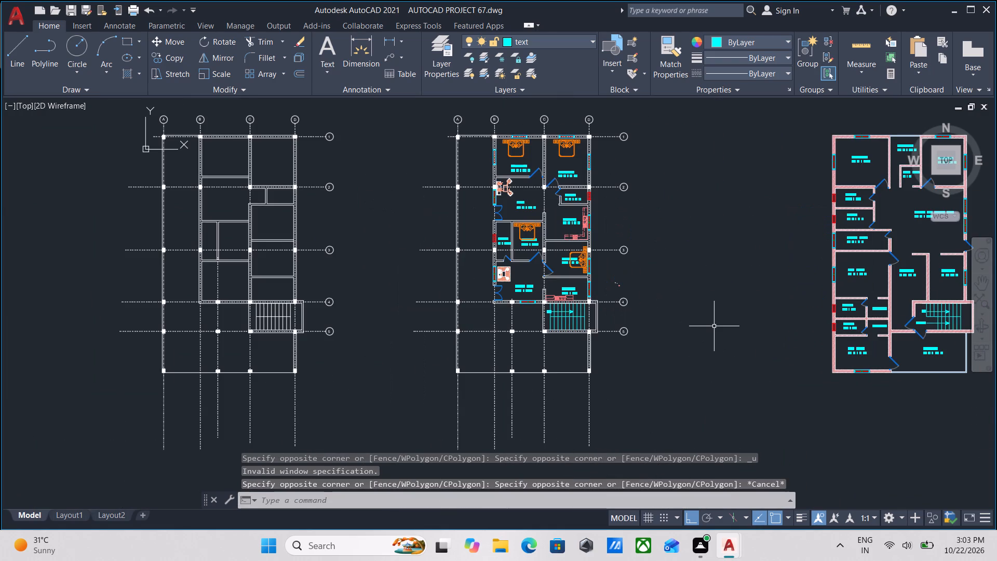
{"action": "key", "text": "ctrl+z"}
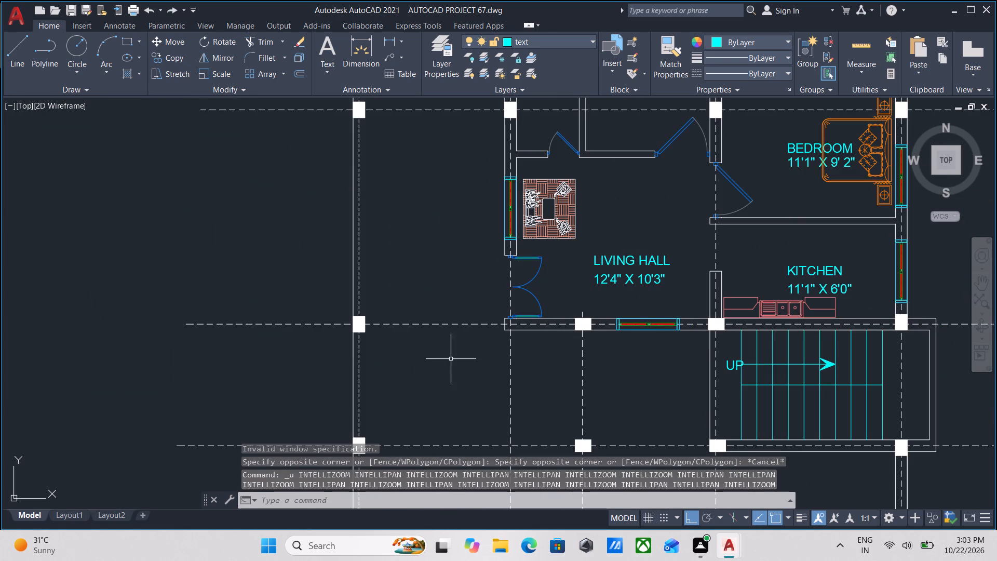
{"action": "left_click", "coordinate": [450, 358]}
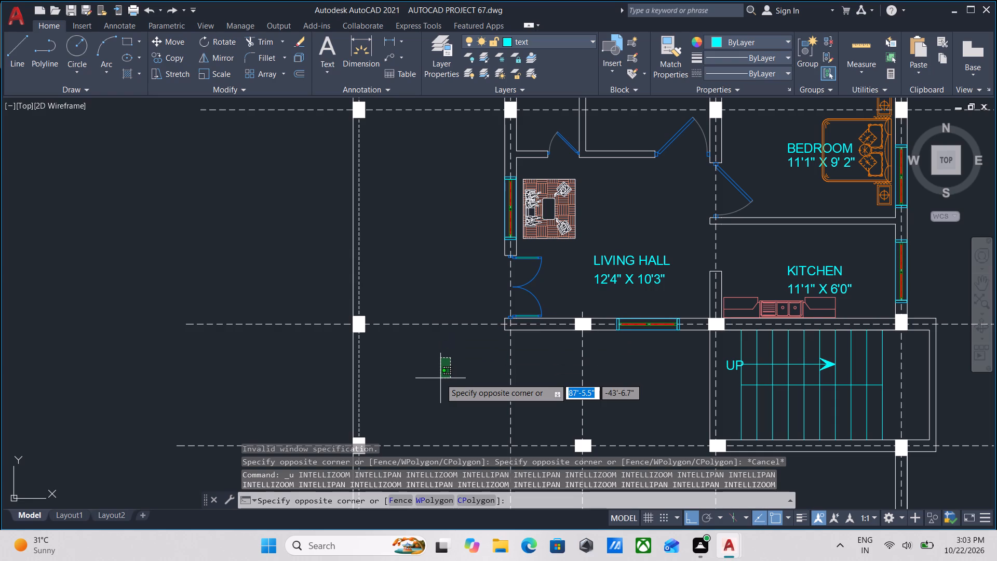
{"action": "key", "text": "ctrl+z"}
{"action": "key", "text": "ctrl+z"}
{"action": "key", "text": "Escape"}
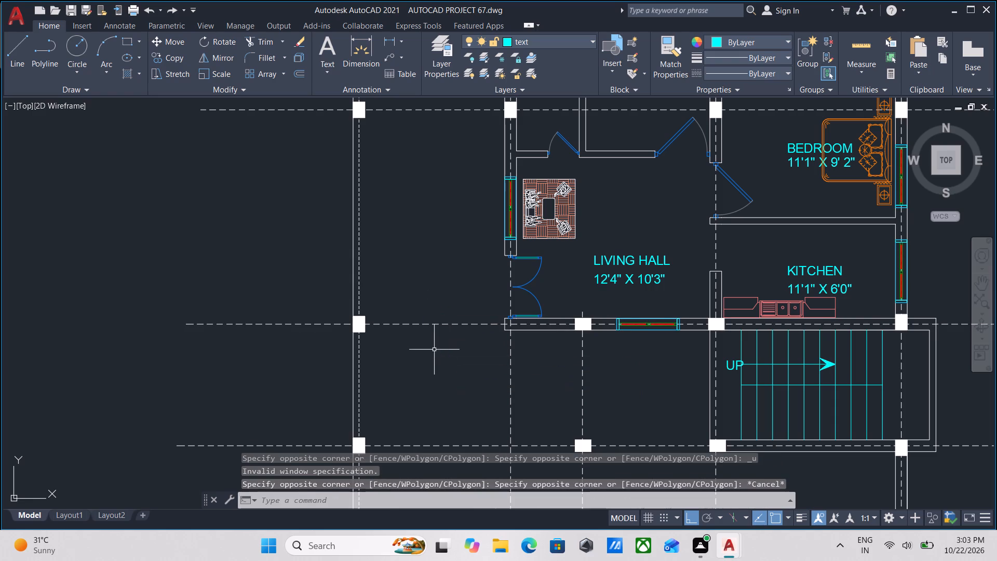
{"action": "key", "text": "ctrl+z"}
{"action": "key", "text": "ctrl+z"}
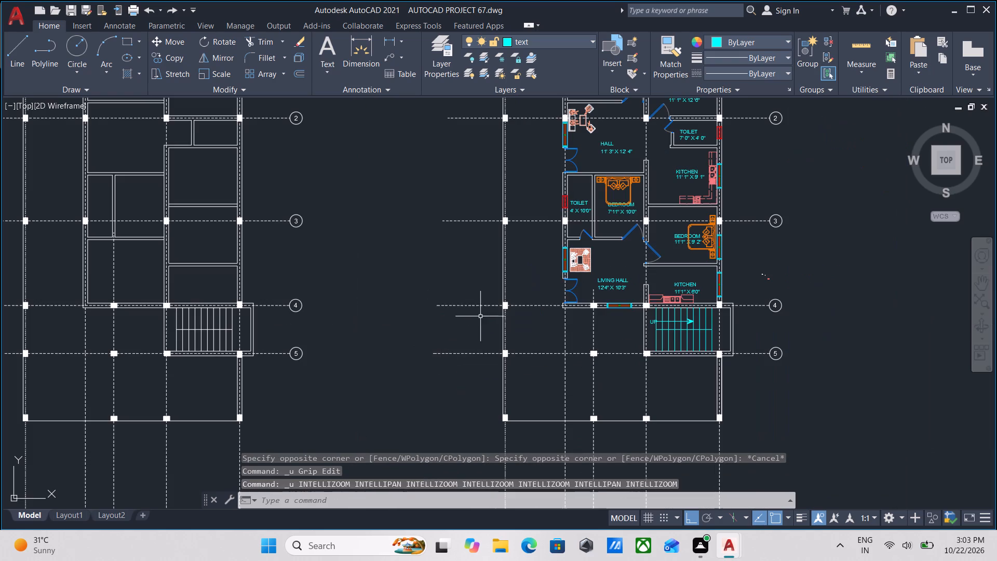
{"action": "left_click", "coordinate": [482, 315]}
{"action": "key", "text": "Escape"}
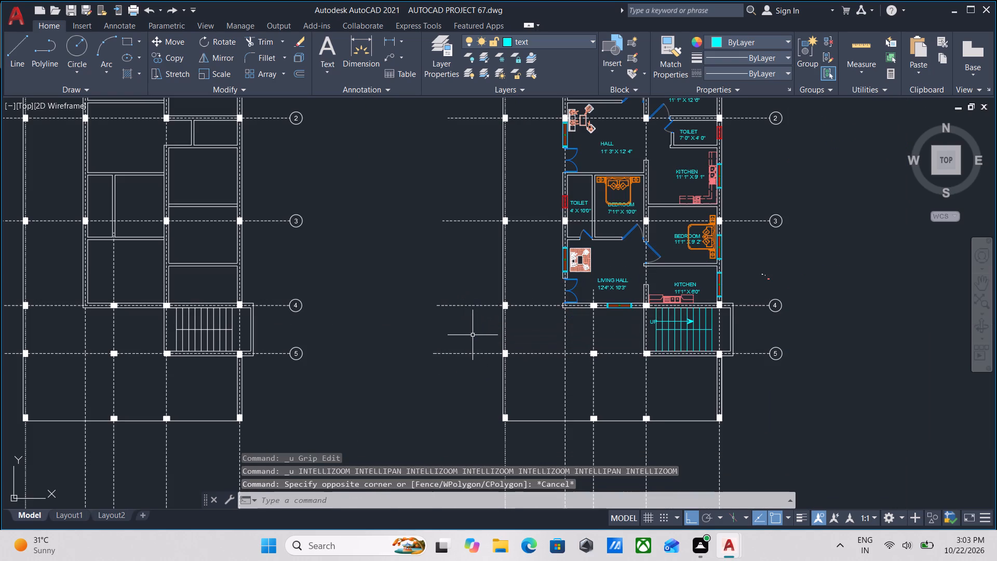
{"action": "key", "text": "ctrl+z"}
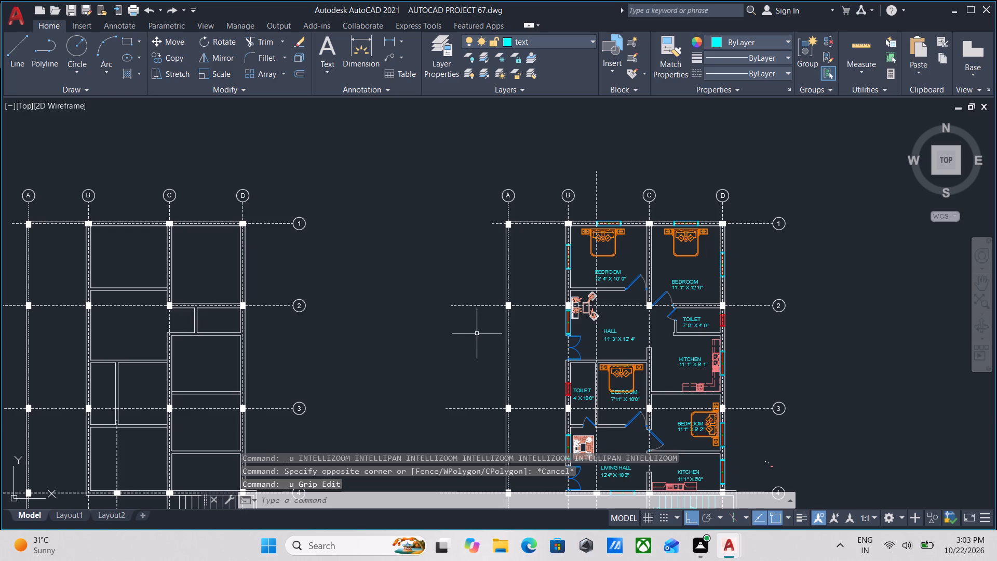
Undo the upward stretch of the dashed line between axes B and C and the ungrouping of the furnished plan's grid.
{"action": "left_click", "coordinate": [484, 332]}
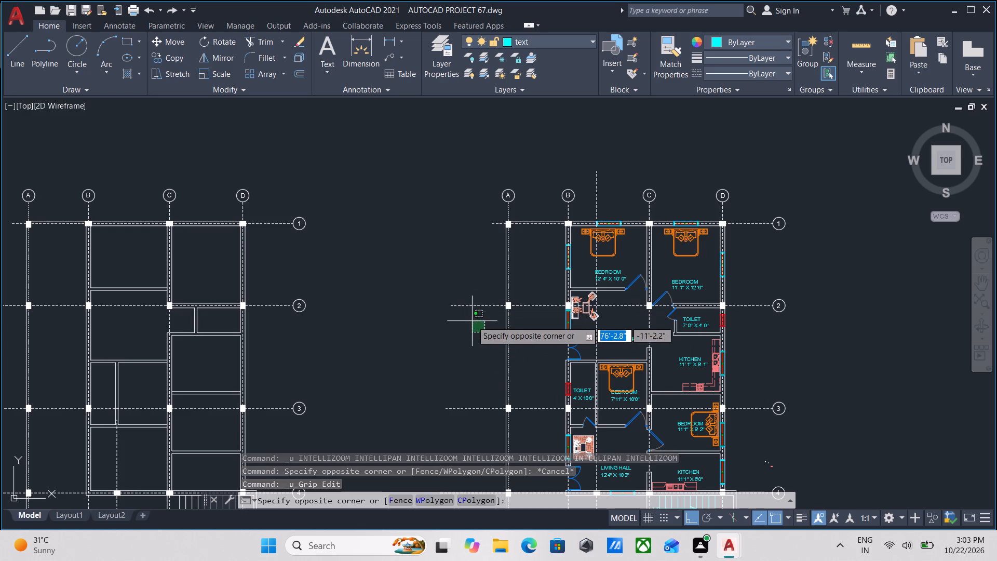
{"action": "key", "text": "ctrl+z"}
{"action": "key", "text": "ctrl+z"}
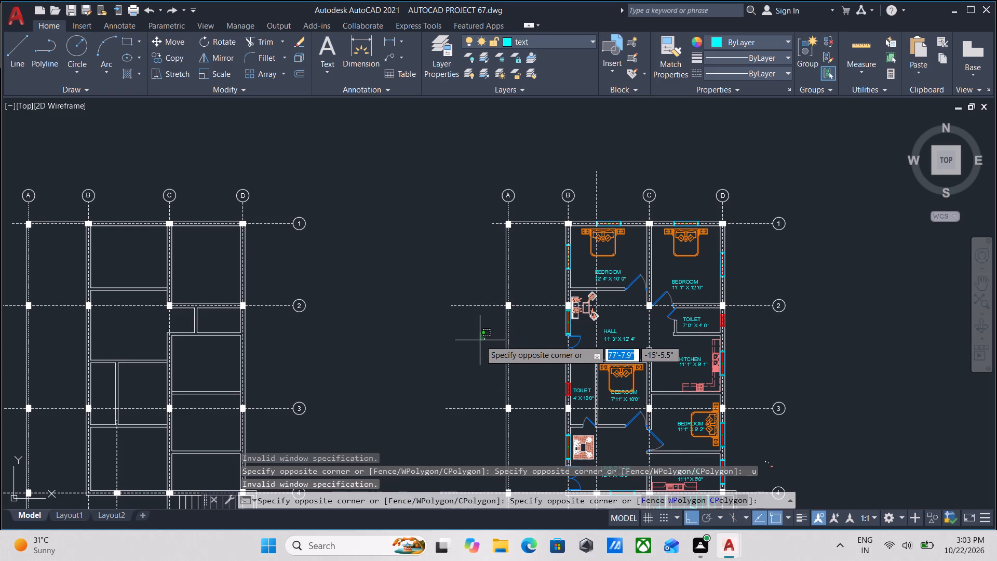
{"action": "scroll", "coordinate": [480, 340], "scroll_direction": "down", "scroll_amount": 2}
{"action": "middle_click_drag", "start_coordinate": [480, 340], "coordinate": [456, 296]}
{"action": "key", "text": "Escape"}
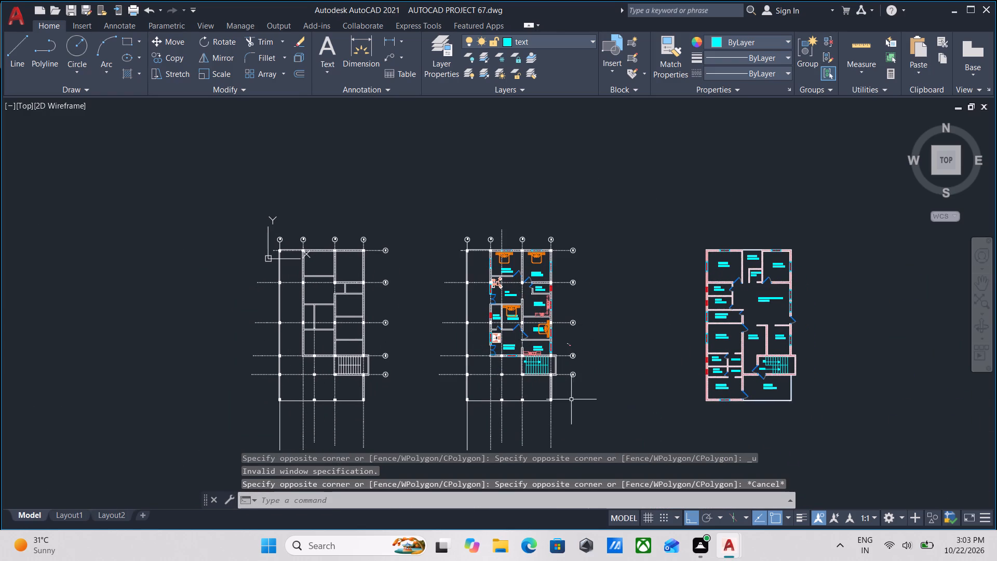
{"action": "left_click", "coordinate": [573, 401]}
{"action": "key", "text": "Escape"}
{"action": "scroll", "coordinate": [768, 356], "scroll_direction": "up", "scroll_amount": 2}
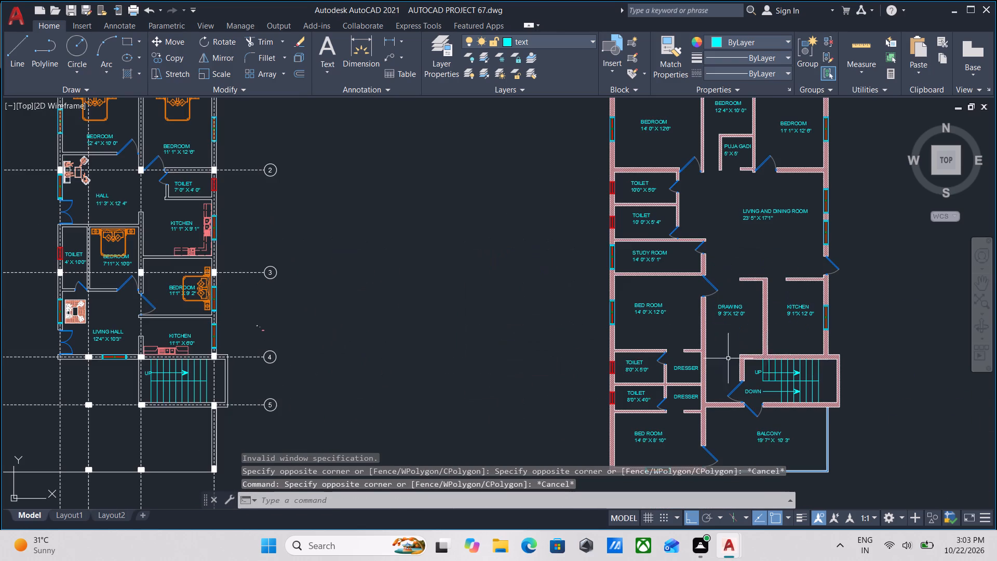
{"action": "middle_click_drag", "start_coordinate": [649, 329], "coordinate": [492, 334]}
{"action": "key", "text": "ctrl+z"}
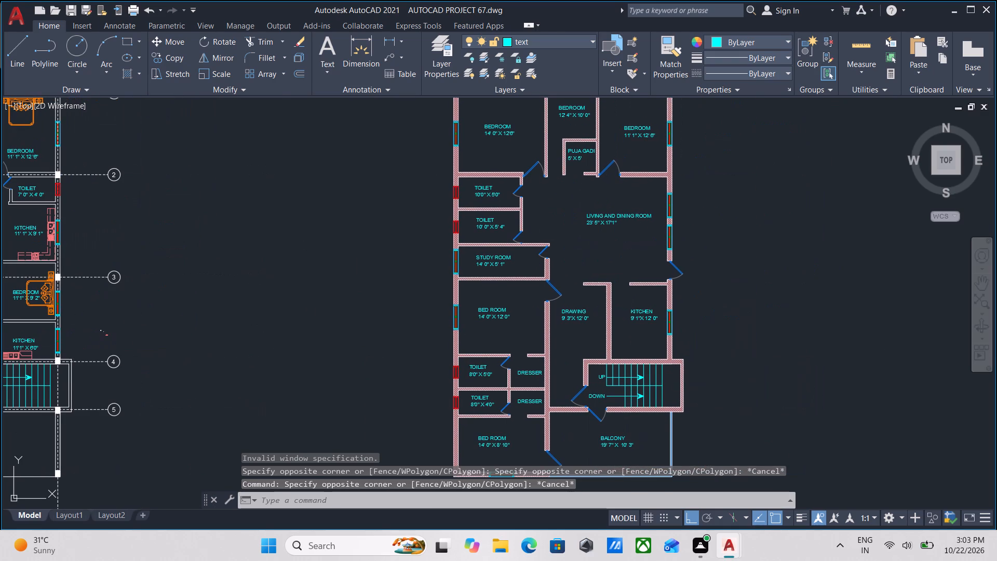
{"action": "key", "text": "ctrl+z"}
{"action": "key", "text": "ctrl+z"}
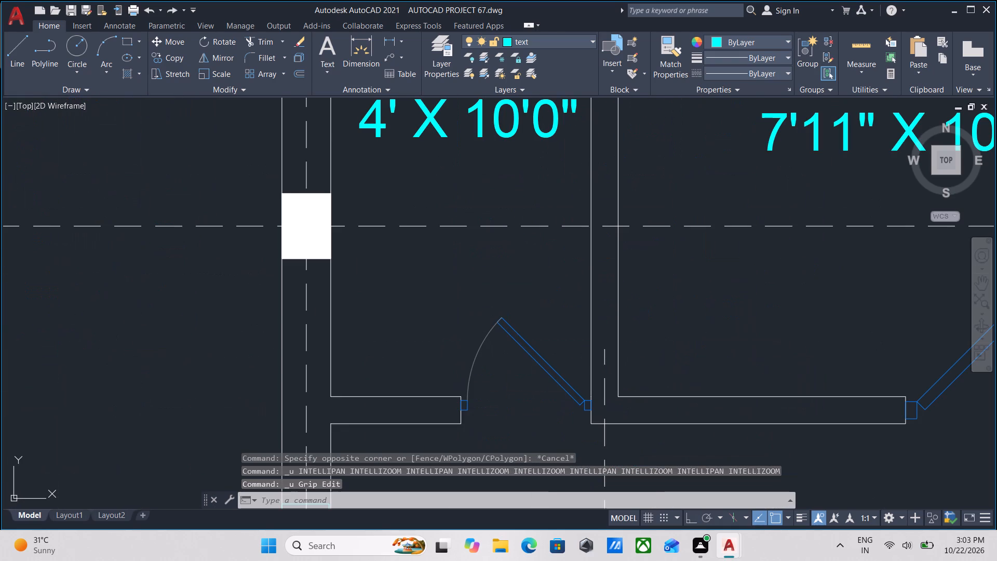
{"action": "key", "text": "ctrl+z"}
{"action": "key", "text": "ctrl+z"}
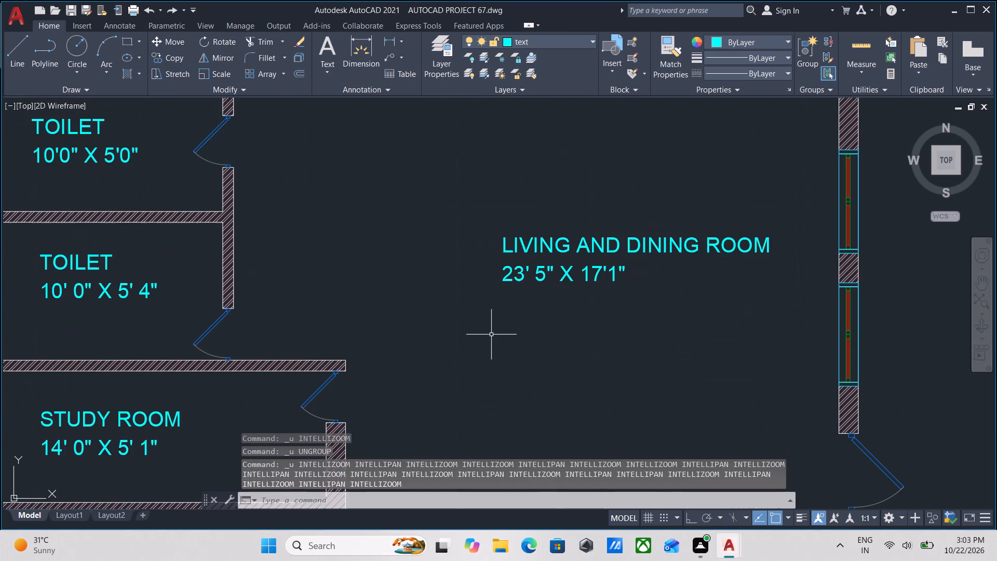
Undo the LIVING AND DINING ROOM relabelling and the erasing of the door above the DRAWING room label.
{"action": "key", "text": "ctrl+z"}
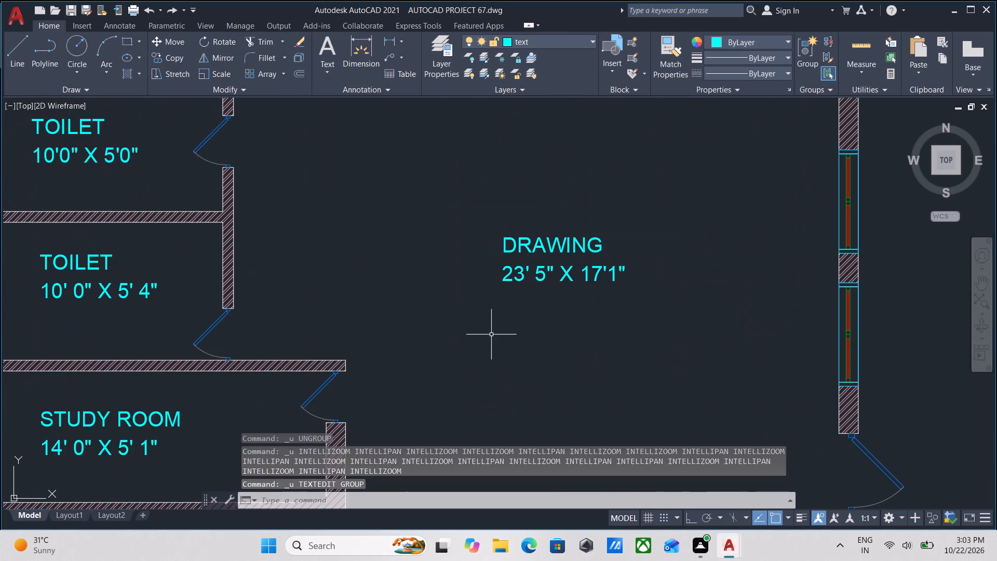
{"action": "key", "text": "ctrl+z"}
{"action": "key", "text": "ctrl+z"}
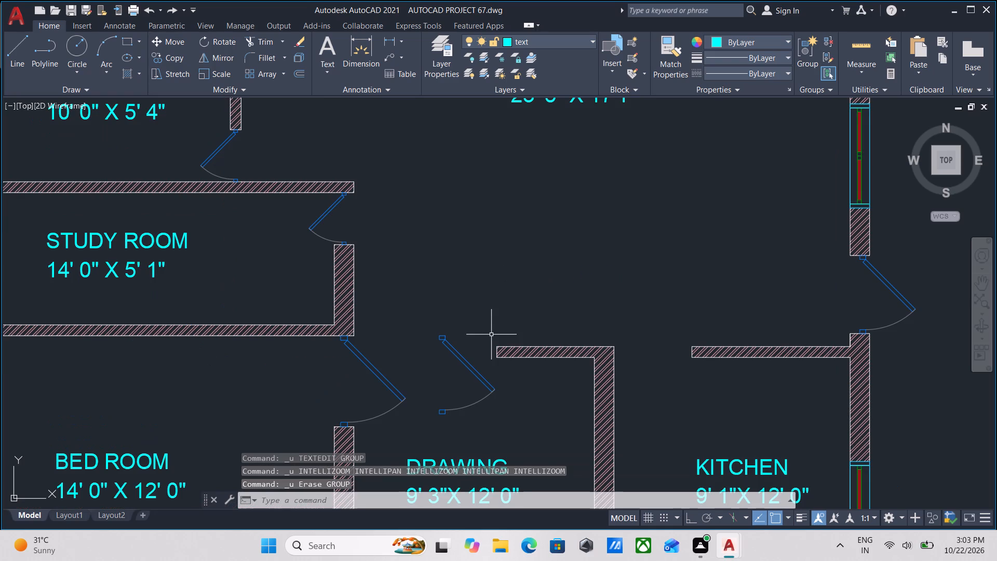
Hide the furnished plan's grouped grid lines, axis bubbles and columns.
{"action": "scroll", "coordinate": [491, 335], "scroll_direction": "down", "scroll_amount": 2}
{"action": "scroll", "coordinate": [403, 332], "scroll_direction": "down", "scroll_amount": 1}
{"action": "middle_click_drag", "start_coordinate": [406, 332], "coordinate": [772, 324]}
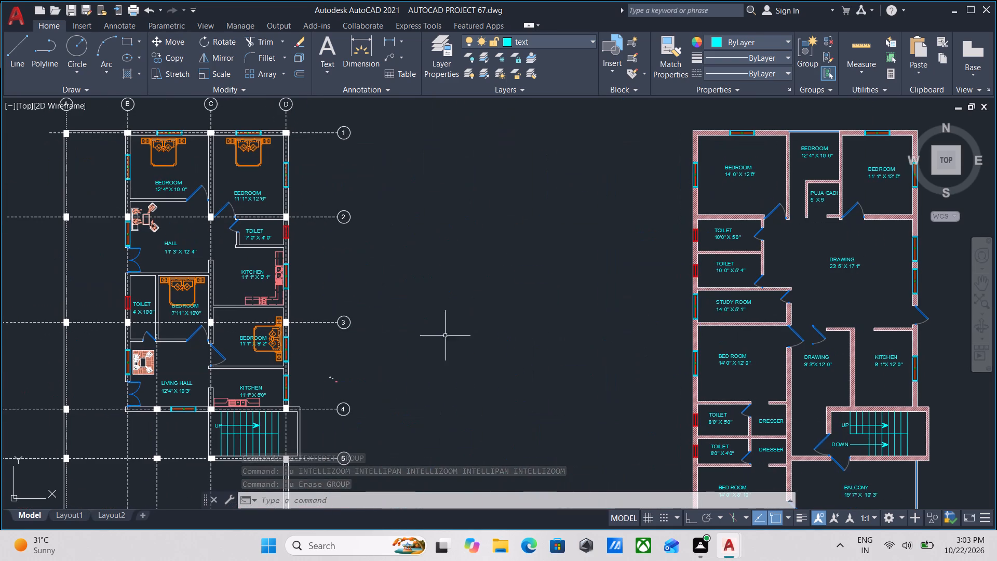
{"action": "left_click", "coordinate": [362, 343]}
{"action": "left_click", "coordinate": [331, 299]}
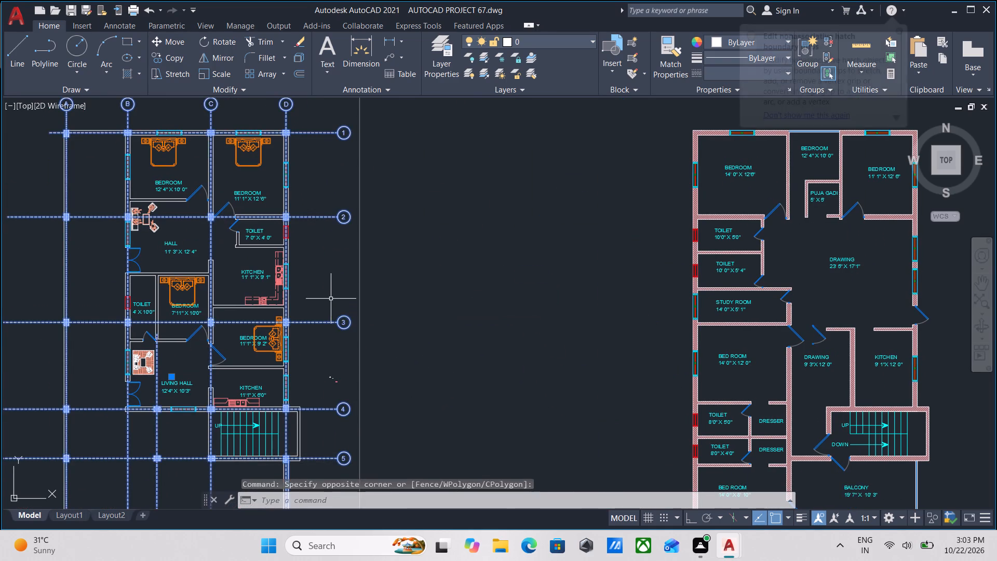
{"action": "middle_click_drag", "start_coordinate": [331, 299], "coordinate": [542, 262]}
{"action": "middle_click_drag", "start_coordinate": [562, 269], "coordinate": [625, 312]}
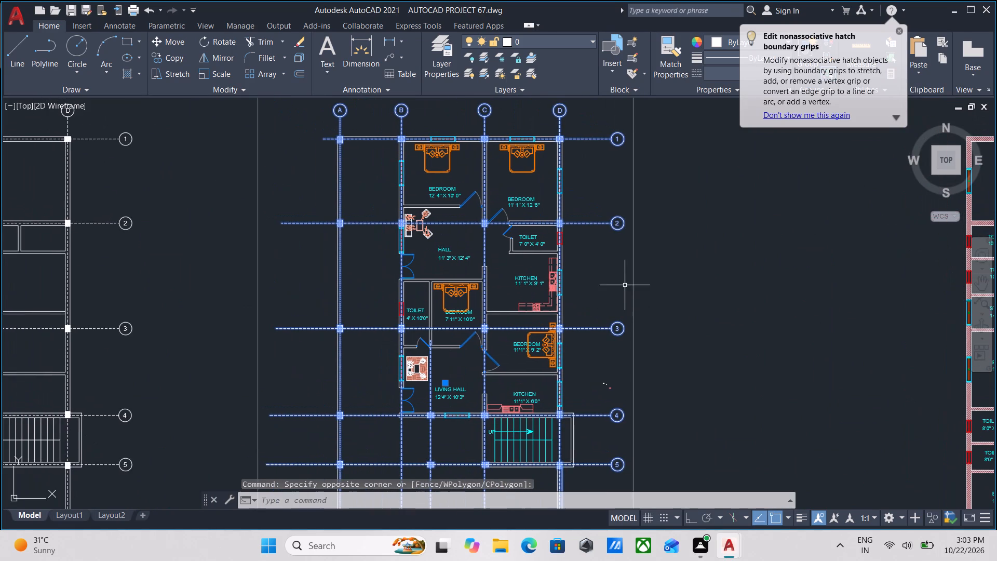
{"action": "middle_click_drag", "start_coordinate": [623, 283], "coordinate": [642, 325]}
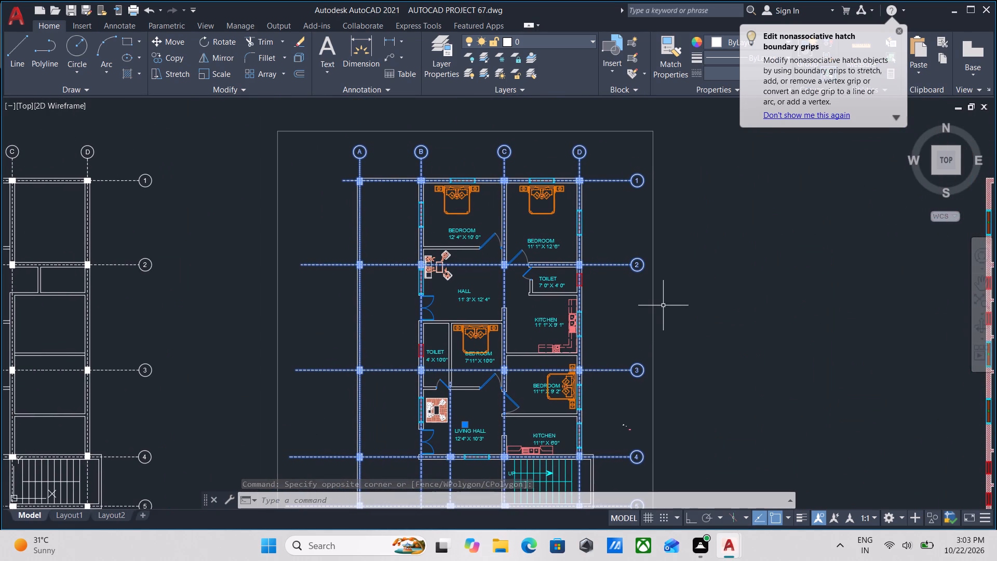
{"action": "right_click", "coordinate": [663, 305]}
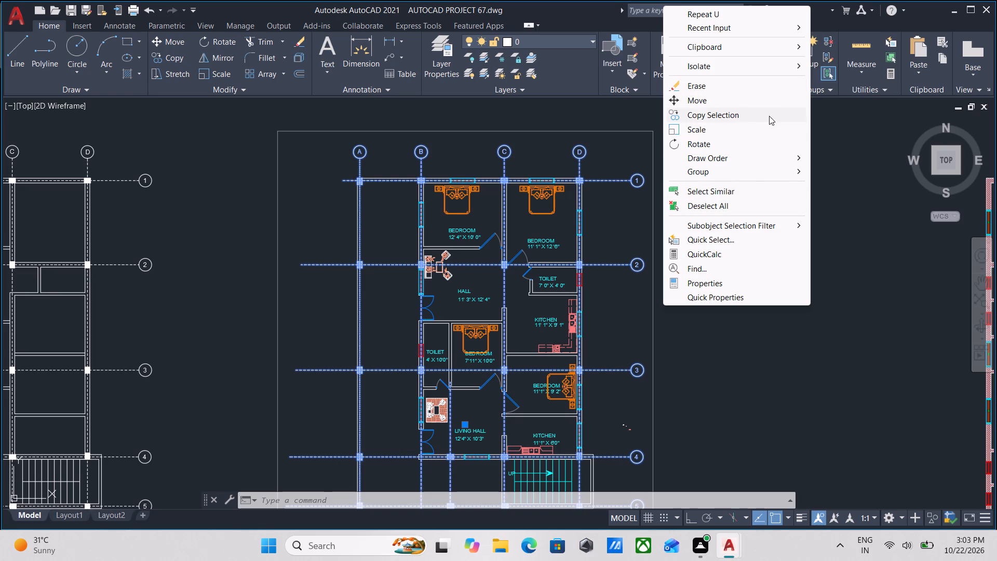
{"action": "left_click", "coordinate": [791, 62]}
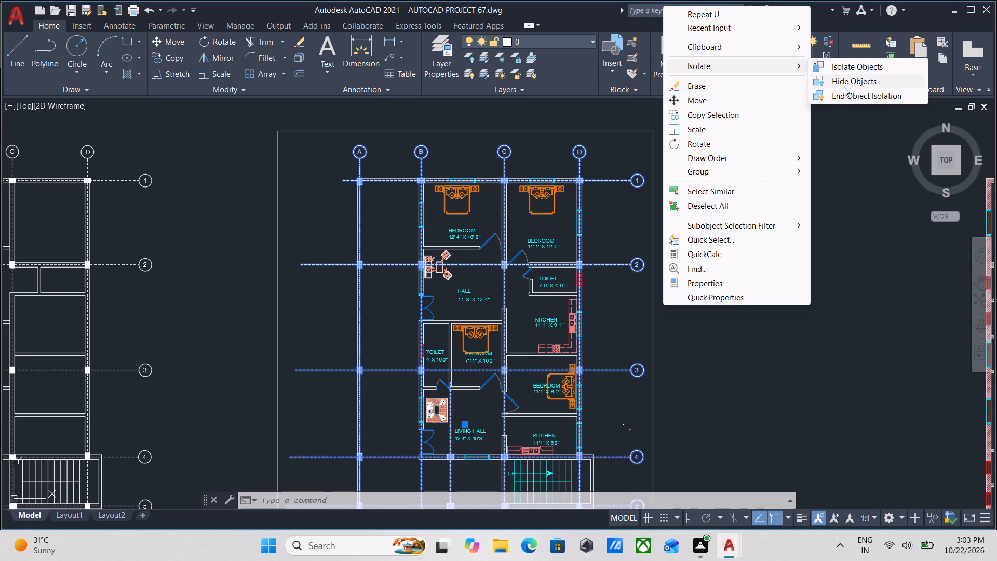
{"action": "left_click", "coordinate": [841, 80]}
Examine the furnished plan's walls, doors and room labels, including the open strip west of the rooms.
{"action": "scroll", "coordinate": [458, 298], "scroll_direction": "up", "scroll_amount": 3}
{"action": "middle_click_drag", "start_coordinate": [409, 237], "coordinate": [576, 256]}
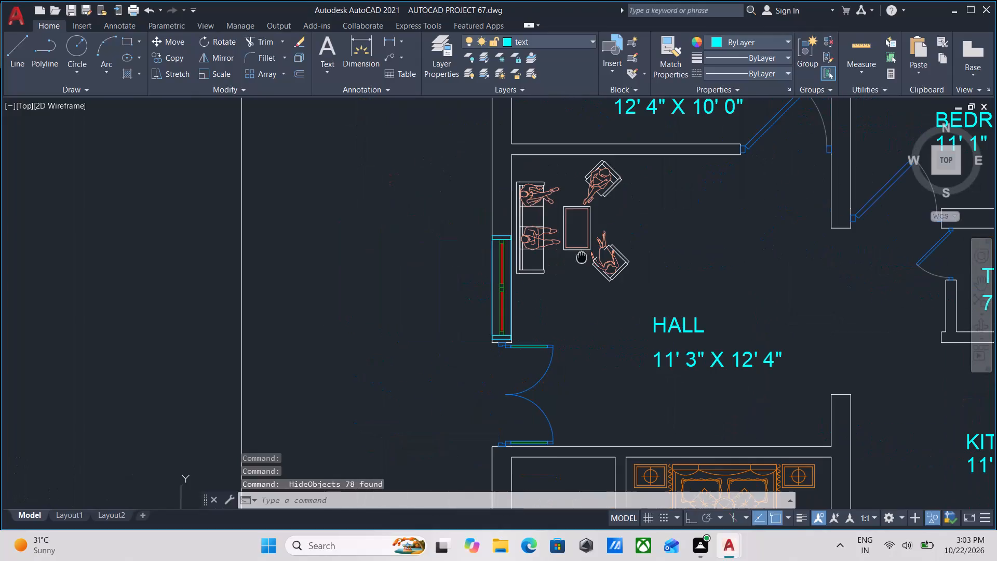
{"action": "scroll", "coordinate": [522, 274], "scroll_direction": "down", "scroll_amount": 1}
{"action": "middle_click_drag", "start_coordinate": [516, 275], "coordinate": [500, 306]}
{"action": "scroll", "coordinate": [487, 226], "scroll_direction": "up", "scroll_amount": 1}
{"action": "scroll", "coordinate": [487, 225], "scroll_direction": "down", "scroll_amount": 1}
{"action": "middle_click_drag", "start_coordinate": [481, 233], "coordinate": [441, 289]}
{"action": "scroll", "coordinate": [446, 287], "scroll_direction": "down", "scroll_amount": 1}
{"action": "middle_click_drag", "start_coordinate": [446, 287], "coordinate": [449, 312]}
{"action": "middle_click_drag", "start_coordinate": [414, 291], "coordinate": [520, 185]}
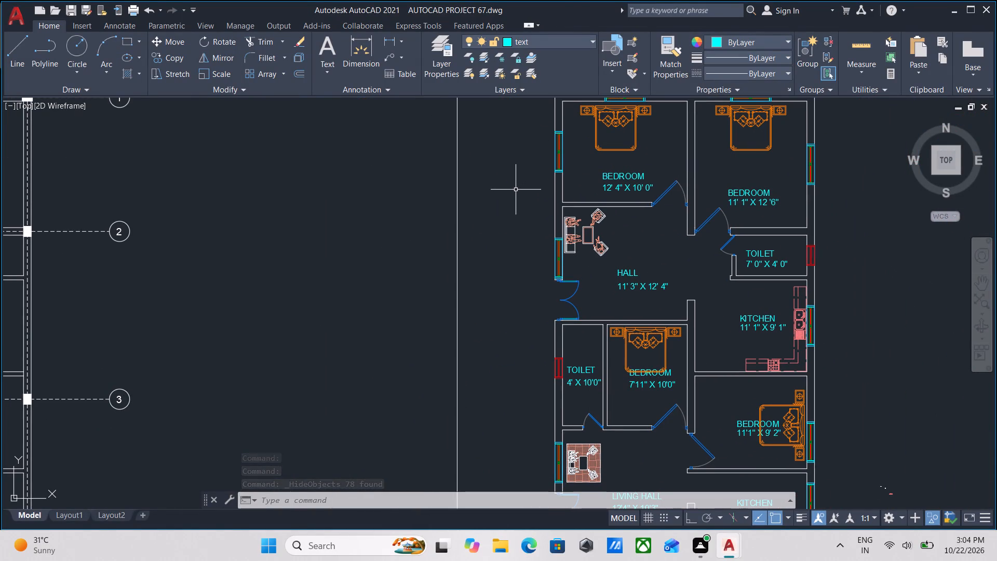
{"action": "scroll", "coordinate": [552, 264], "scroll_direction": "down", "scroll_amount": 2}
{"action": "middle_click_drag", "start_coordinate": [546, 266], "coordinate": [576, 280]}
{"action": "scroll", "coordinate": [563, 291], "scroll_direction": "up", "scroll_amount": 1}
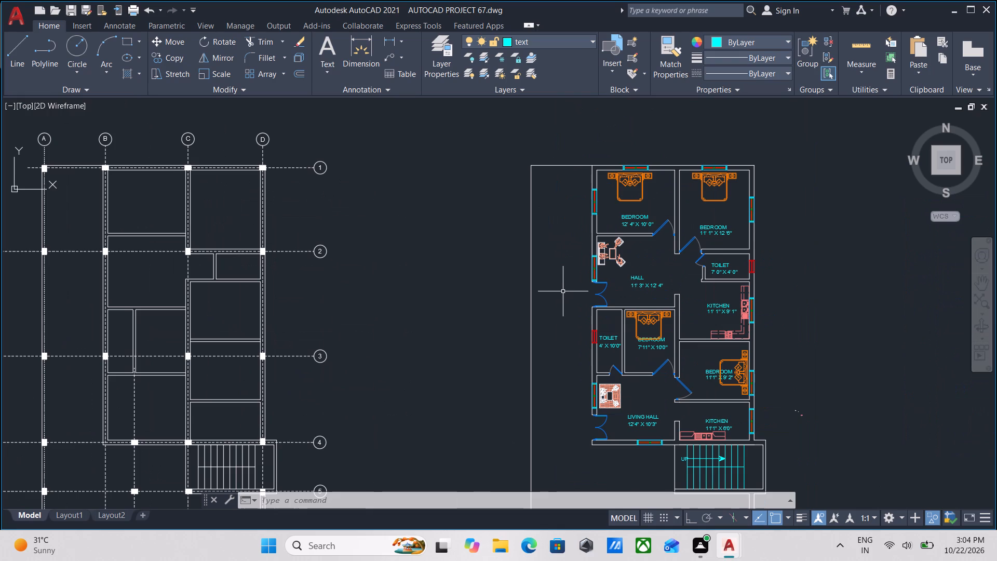
Measure the width and length of the unlabelled strip along the furnished plan's west side.
{"action": "type", "text": "MEA"}
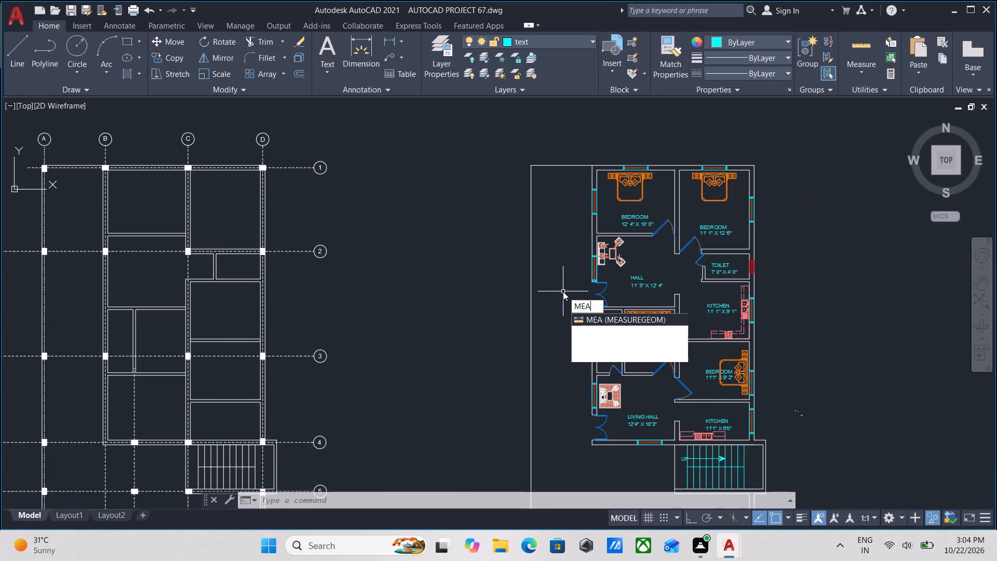
{"action": "key", "text": "Return"}
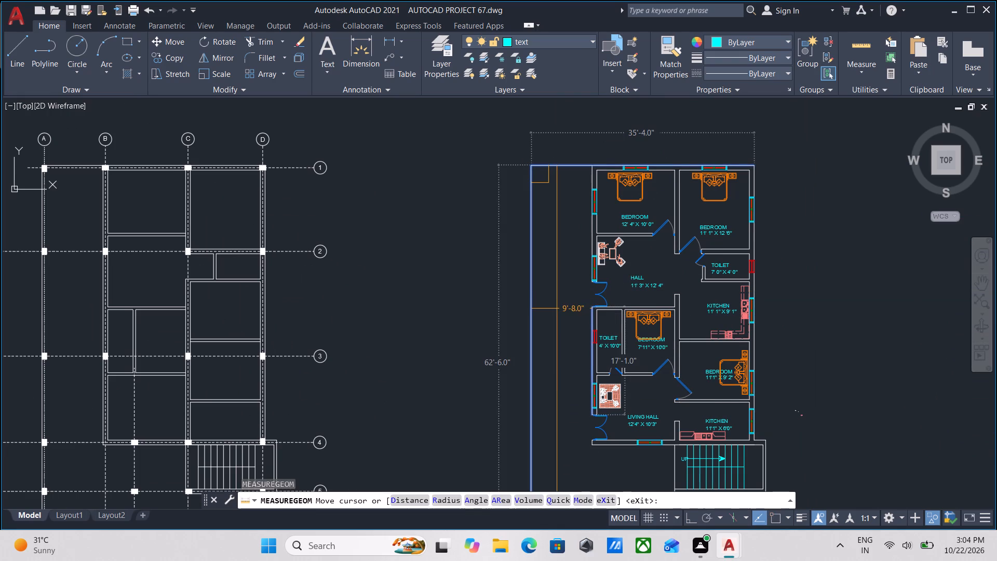
{"action": "middle_click_drag", "start_coordinate": [557, 309], "coordinate": [573, 224]}
{"action": "middle_click_drag", "start_coordinate": [577, 262], "coordinate": [579, 306]}
{"action": "scroll", "coordinate": [579, 310], "scroll_direction": "down", "scroll_amount": 1}
{"action": "middle_click_drag", "start_coordinate": [579, 310], "coordinate": [577, 322]}
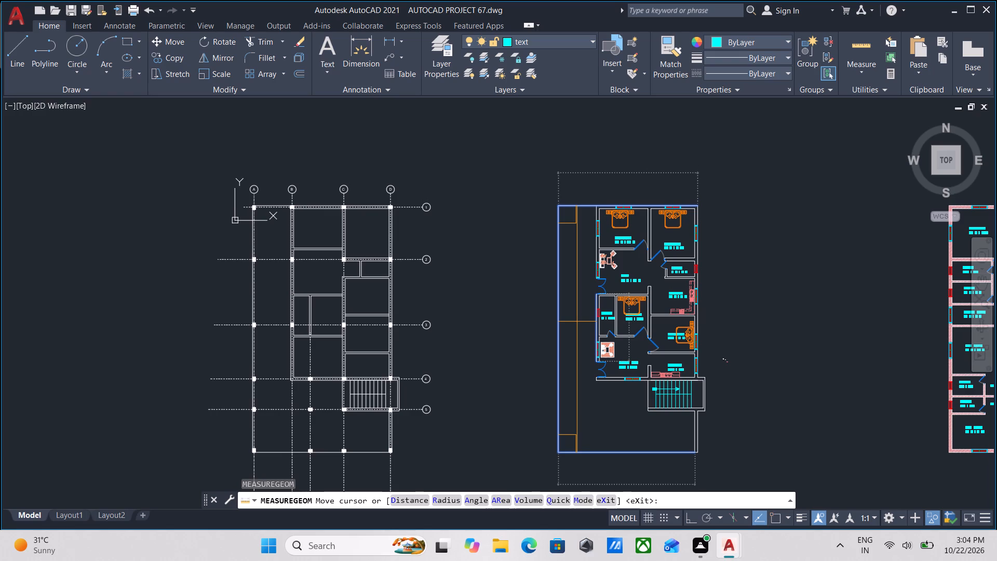
{"action": "scroll", "coordinate": [577, 322], "scroll_direction": "up", "scroll_amount": 1}
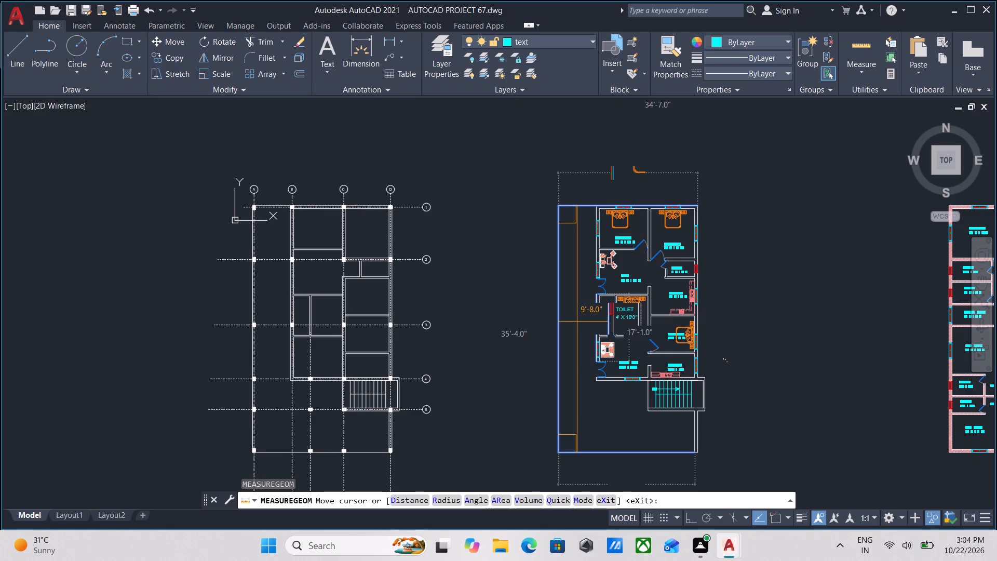
{"action": "scroll", "coordinate": [577, 322], "scroll_direction": "down", "scroll_amount": 1}
{"action": "middle_click_drag", "start_coordinate": [577, 322], "coordinate": [581, 292]}
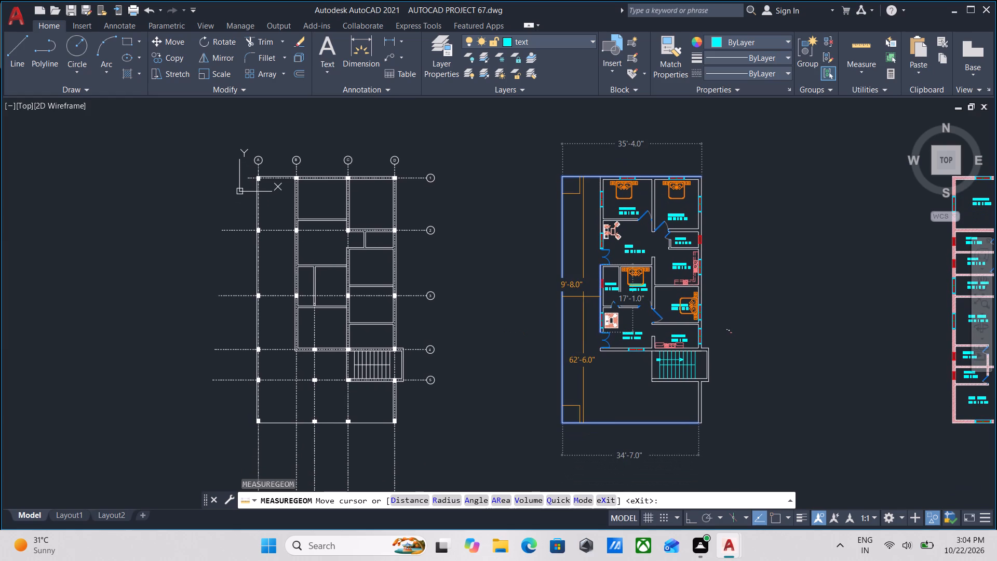
{"action": "middle_click_drag", "start_coordinate": [583, 297], "coordinate": [584, 318]}
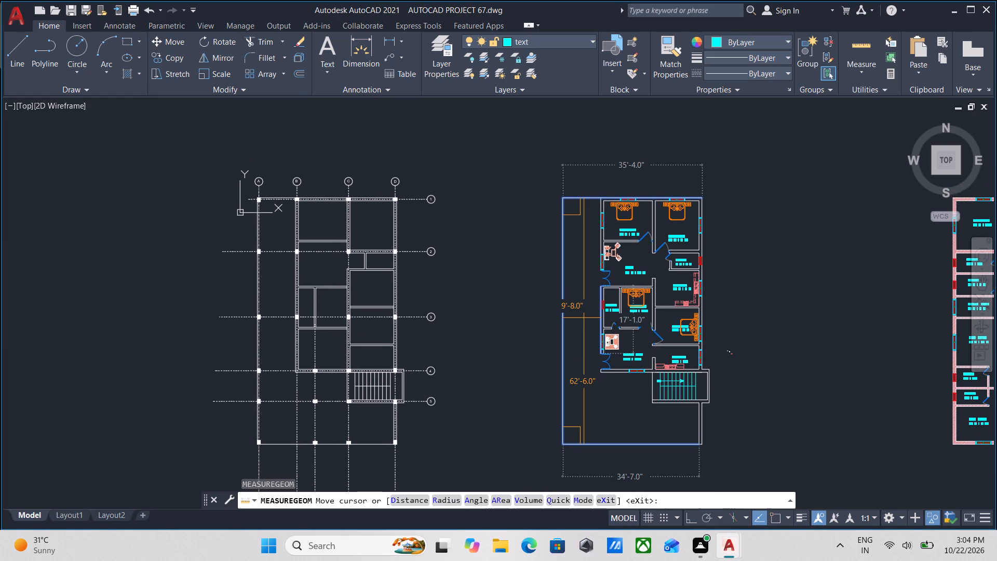
{"action": "key", "text": "Escape"}
{"action": "key", "text": "Escape"}
Copy the BEDROOM 12' 4" X 10' 0" label about 12'-3" west into the empty strip beside the furnished plan.
{"action": "scroll", "coordinate": [579, 301], "scroll_direction": "up", "scroll_amount": 2}
{"action": "middle_click_drag", "start_coordinate": [595, 246], "coordinate": [547, 378]}
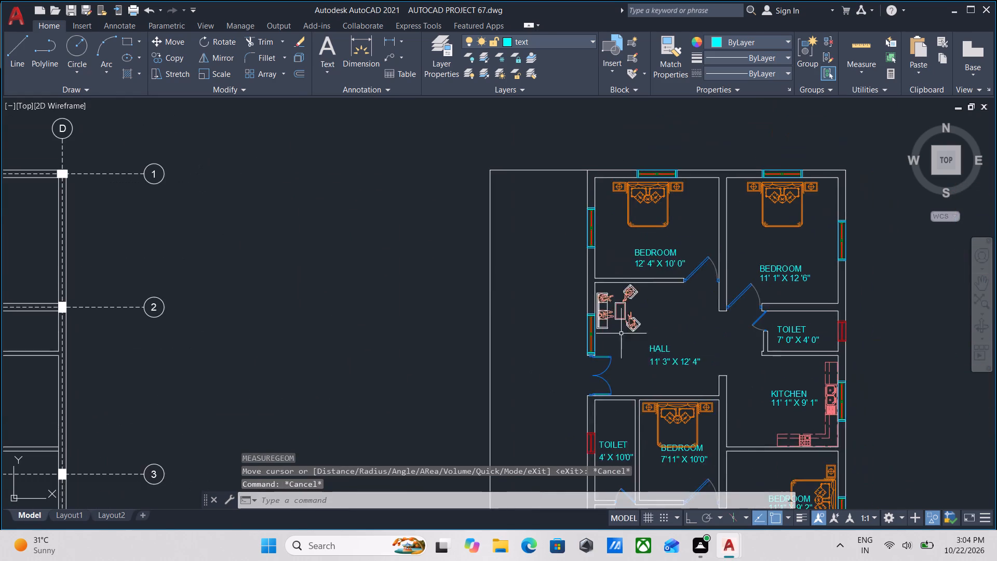
{"action": "scroll", "coordinate": [641, 315], "scroll_direction": "up", "scroll_amount": 2}
{"action": "left_click", "coordinate": [704, 216]}
{"action": "left_click", "coordinate": [655, 145]}
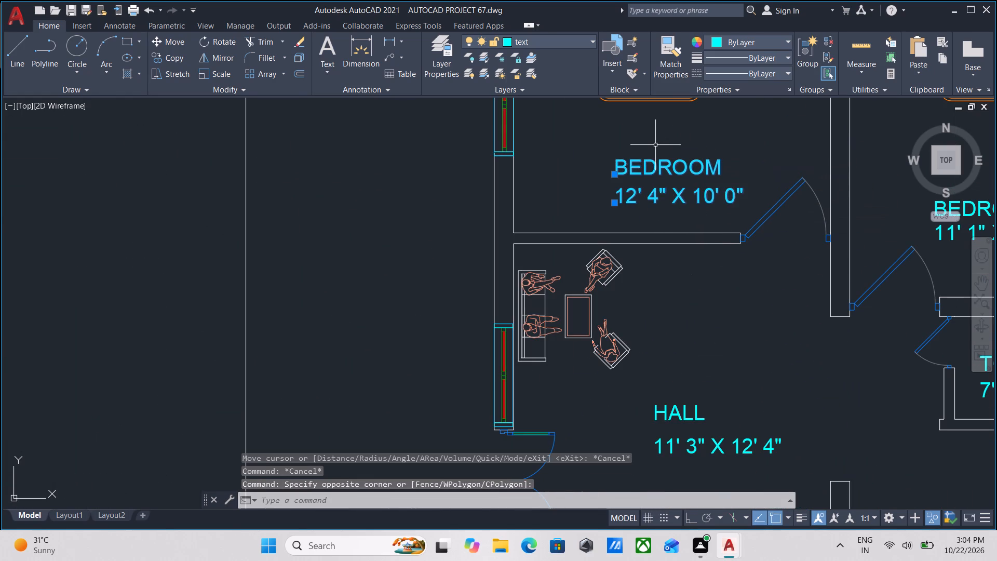
{"action": "type", "text": "CO"}
{"action": "key", "text": "Return"}
{"action": "left_click", "coordinate": [620, 170]}
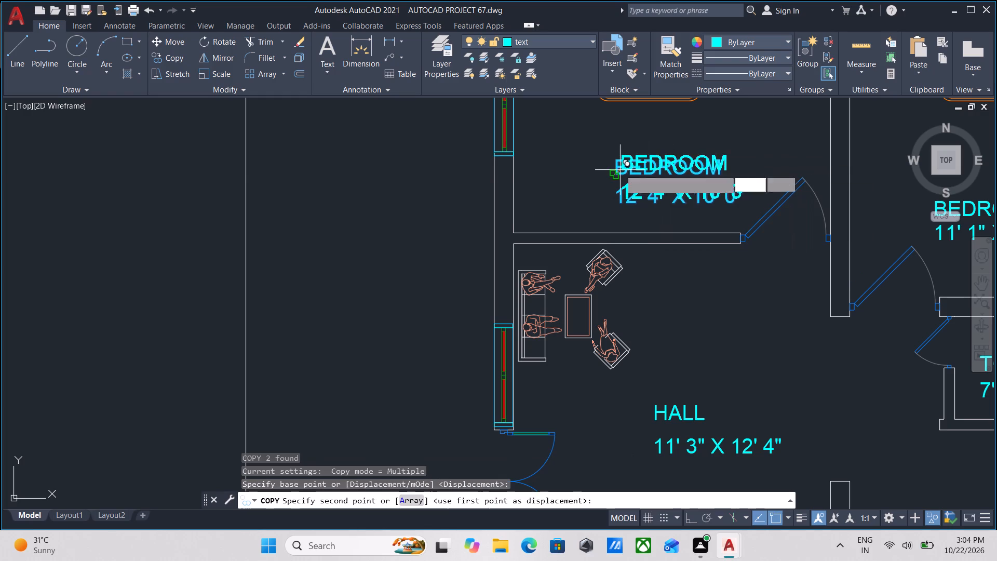
{"action": "middle_click_drag", "start_coordinate": [304, 175], "coordinate": [425, 242]}
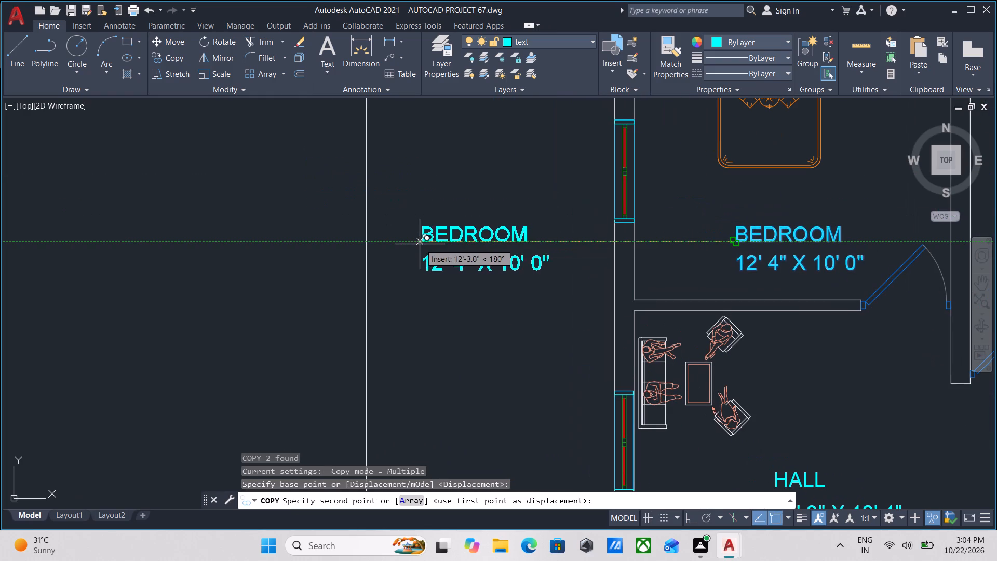
{"action": "left_click", "coordinate": [420, 244]}
{"action": "key", "text": "Escape"}
Change the copied room name in the west strip to PASSAGE.
{"action": "double_click", "coordinate": [450, 233]}
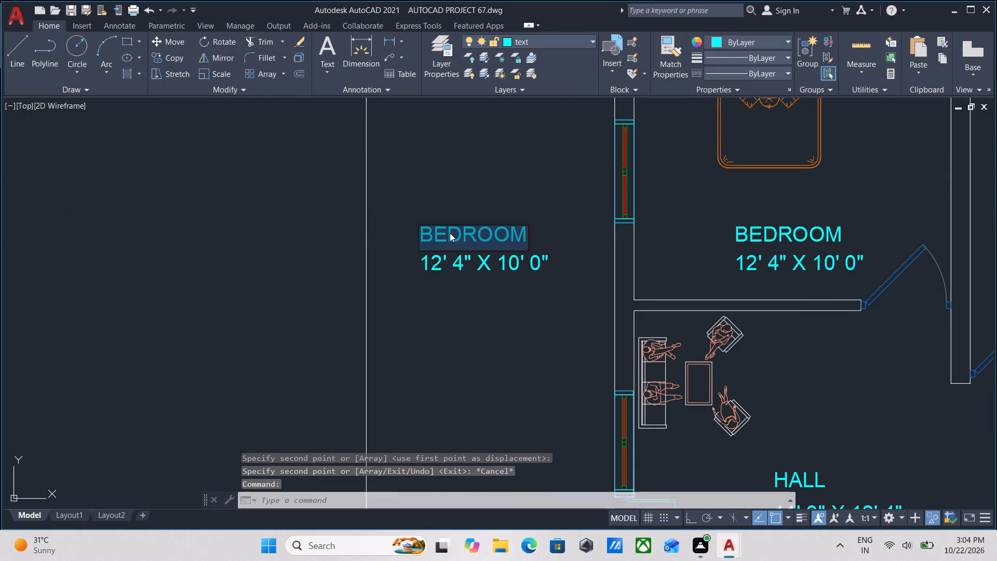
{"action": "key", "text": "BackSpace"}
{"action": "type", "text": "PASSA"}
{"action": "type", "text": "GE"}
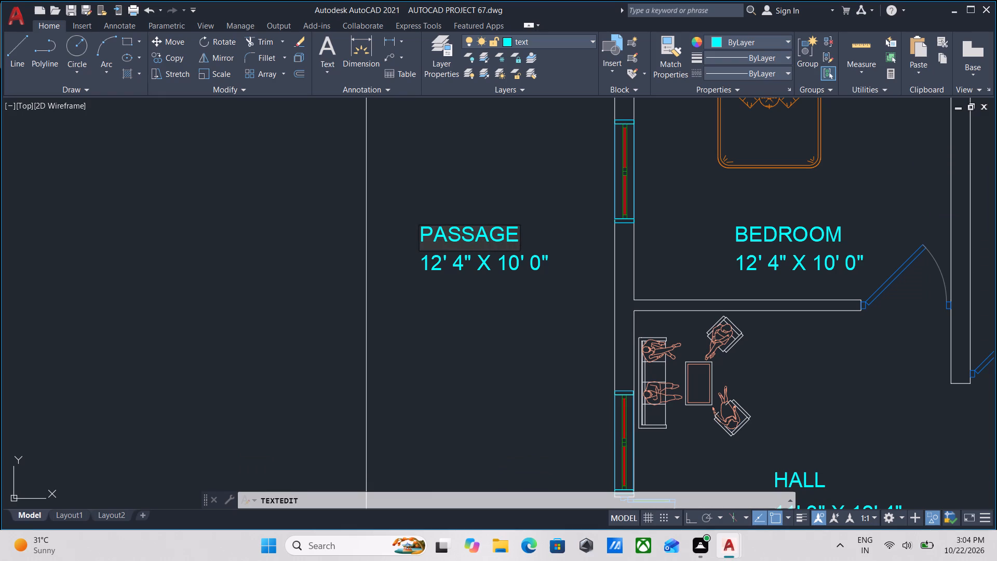
{"action": "key", "text": "Return"}
{"action": "key", "text": "Return"}
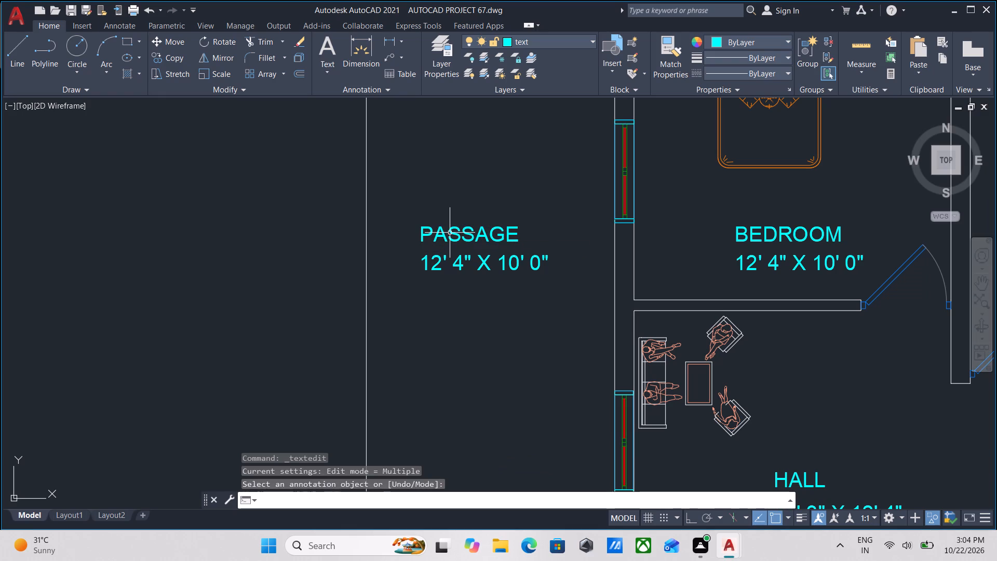
Change the size text under the PASSAGE label to 9'8"X 62'6".
{"action": "double_click", "coordinate": [463, 265]}
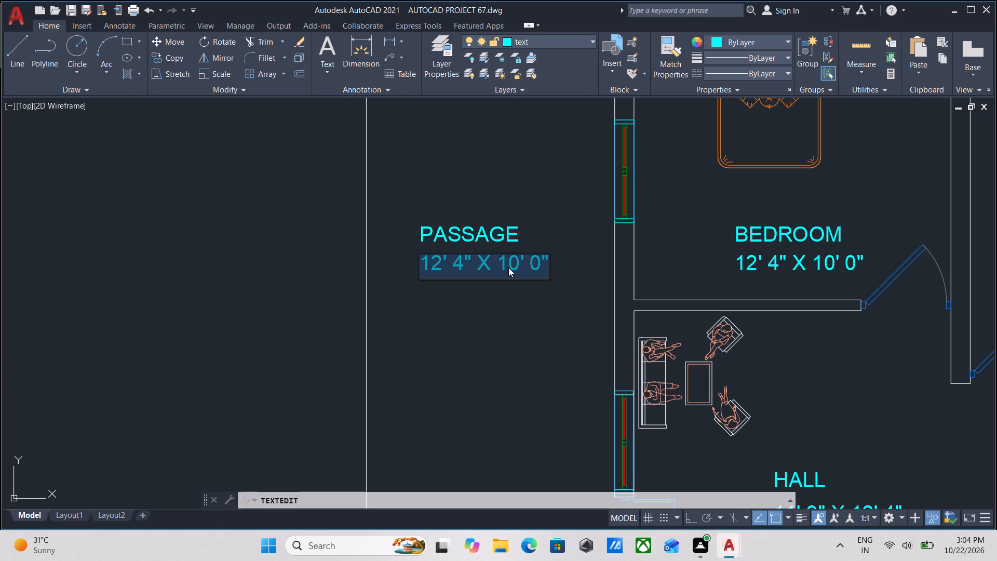
{"action": "key", "text": "9"}
{"action": "key", "text": "apostrophe"}
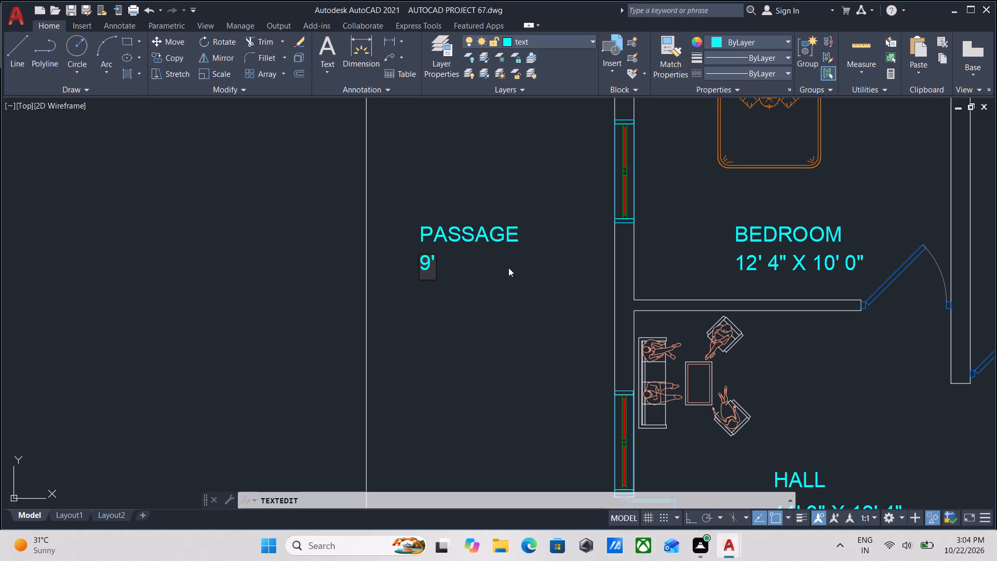
{"action": "key", "text": "8"}
{"action": "key", "text": "shift+quotedbl"}
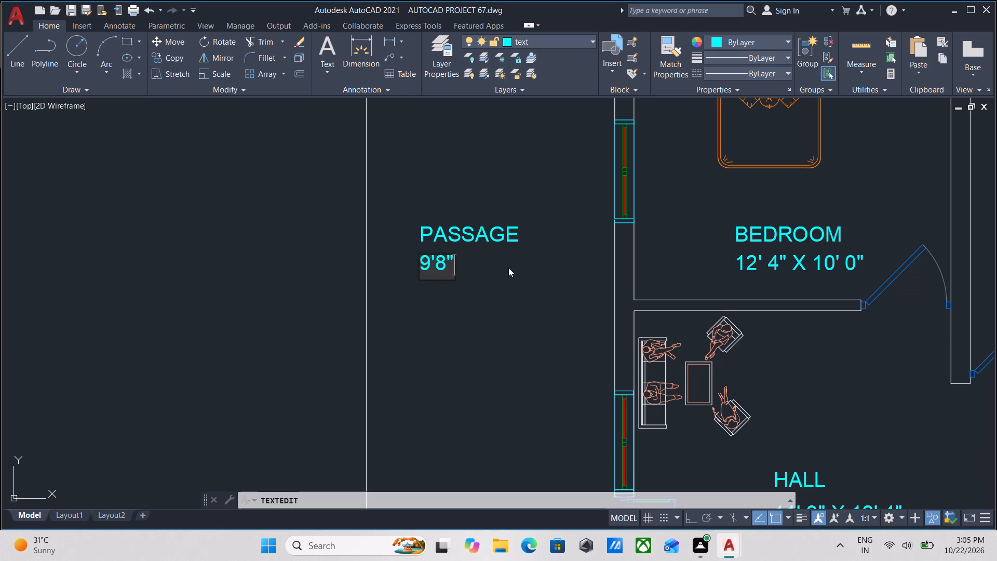
{"action": "key", "text": "space"}
{"action": "key", "text": "BackSpace"}
{"action": "type", "text": "X"}
{"action": "key", "text": "space"}
{"action": "type", "text": "62'"}
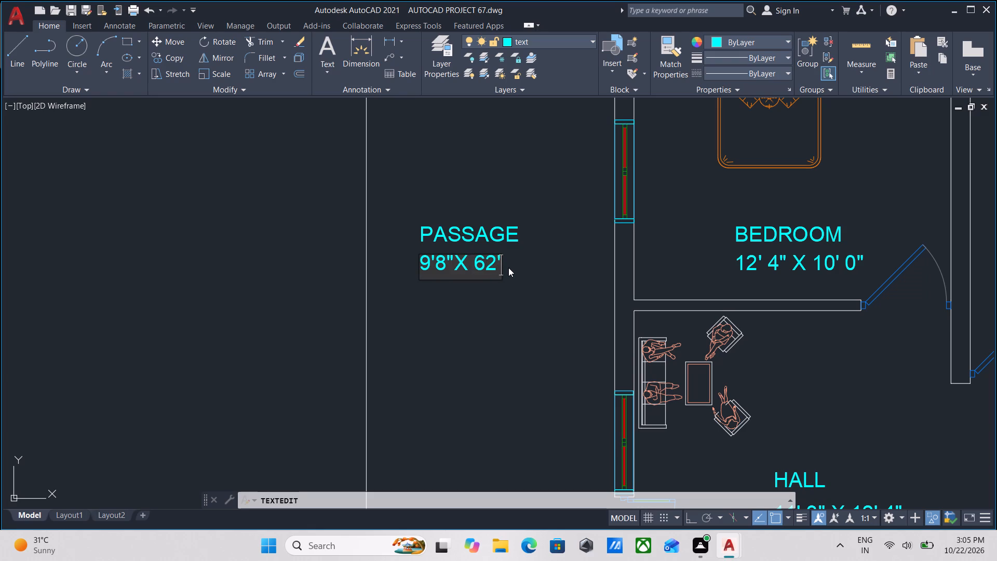
{"action": "key", "text": "6"}
{"action": "key", "text": "shift+quotedbl"}
{"action": "key", "text": "Return"}
{"action": "key", "text": "Return"}
Measure the passage's width and length again to check them against its size label.
{"action": "scroll", "coordinate": [504, 271], "scroll_direction": "down", "scroll_amount": 2}
{"action": "middle_click_drag", "start_coordinate": [493, 287], "coordinate": [501, 251]}
{"action": "type", "text": "MEA"}
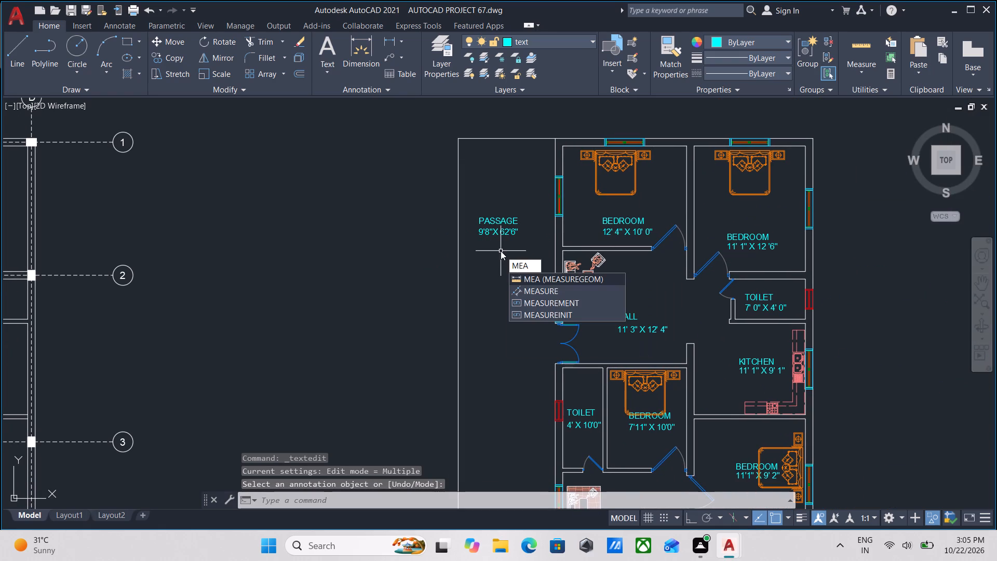
{"action": "key", "text": "Return"}
{"action": "middle_click_drag", "start_coordinate": [514, 292], "coordinate": [517, 199]}
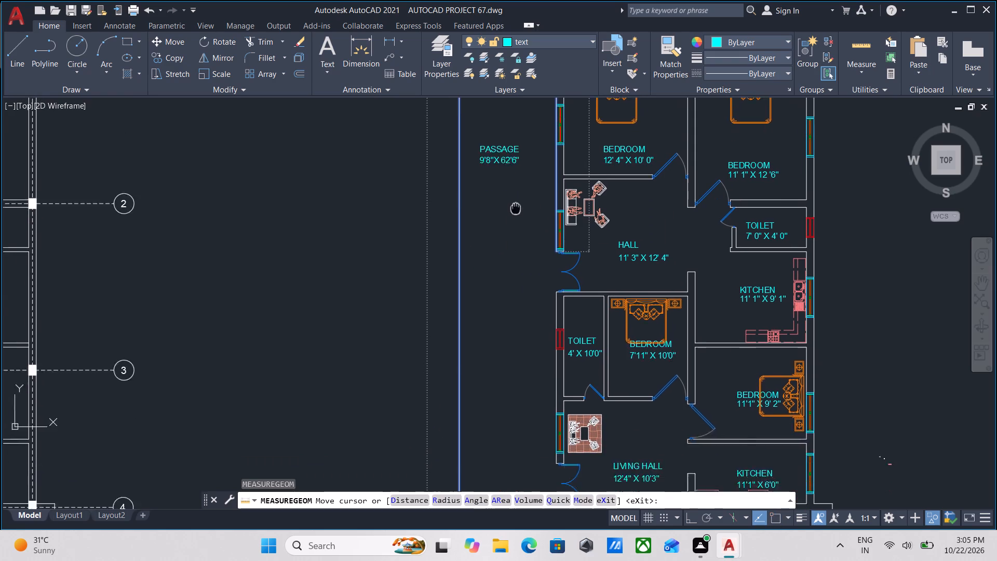
{"action": "middle_click_drag", "start_coordinate": [517, 199], "coordinate": [518, 192]}
{"action": "scroll", "coordinate": [518, 189], "scroll_direction": "down", "scroll_amount": 2}
{"action": "scroll", "coordinate": [518, 189], "scroll_direction": "up", "scroll_amount": 1}
{"action": "scroll", "coordinate": [518, 189], "scroll_direction": "down", "scroll_amount": 1}
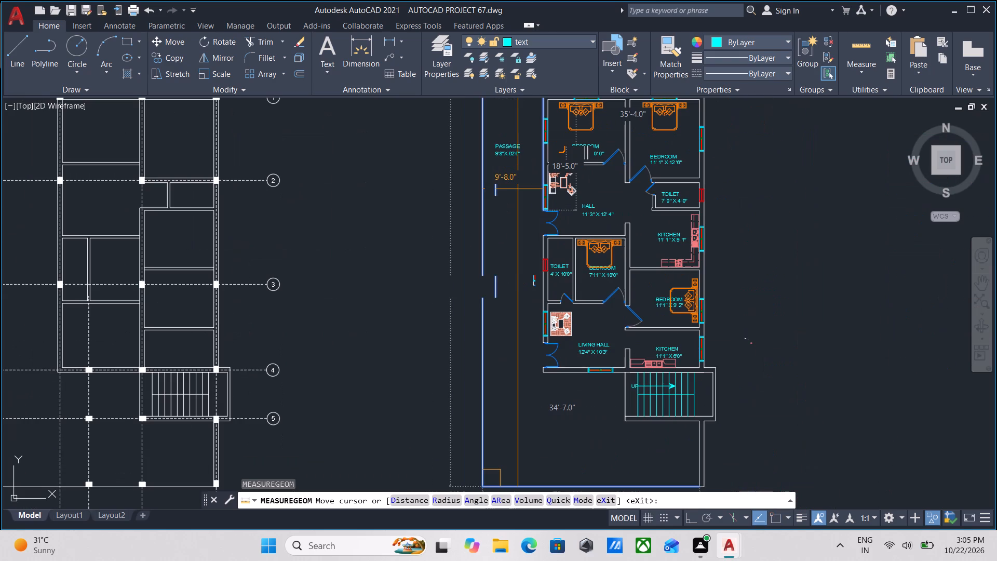
{"action": "scroll", "coordinate": [518, 189], "scroll_direction": "up", "scroll_amount": 1}
{"action": "middle_click_drag", "start_coordinate": [518, 189], "coordinate": [515, 260]}
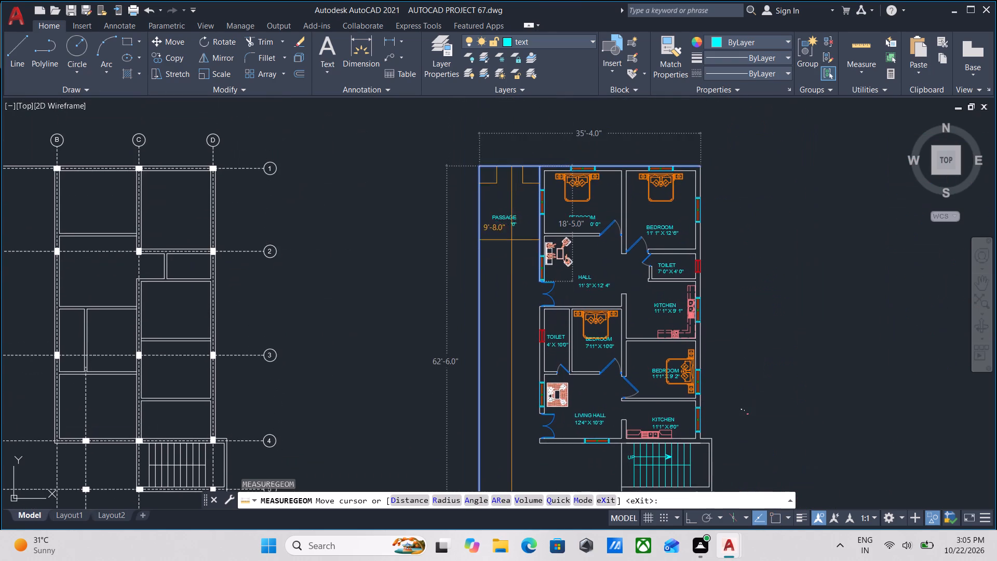
{"action": "scroll", "coordinate": [508, 233], "scroll_direction": "up", "scroll_amount": 2}
{"action": "key", "text": "Escape"}
{"action": "scroll", "coordinate": [510, 211], "scroll_direction": "up", "scroll_amount": 2}
{"action": "scroll", "coordinate": [538, 204], "scroll_direction": "down", "scroll_amount": 1}
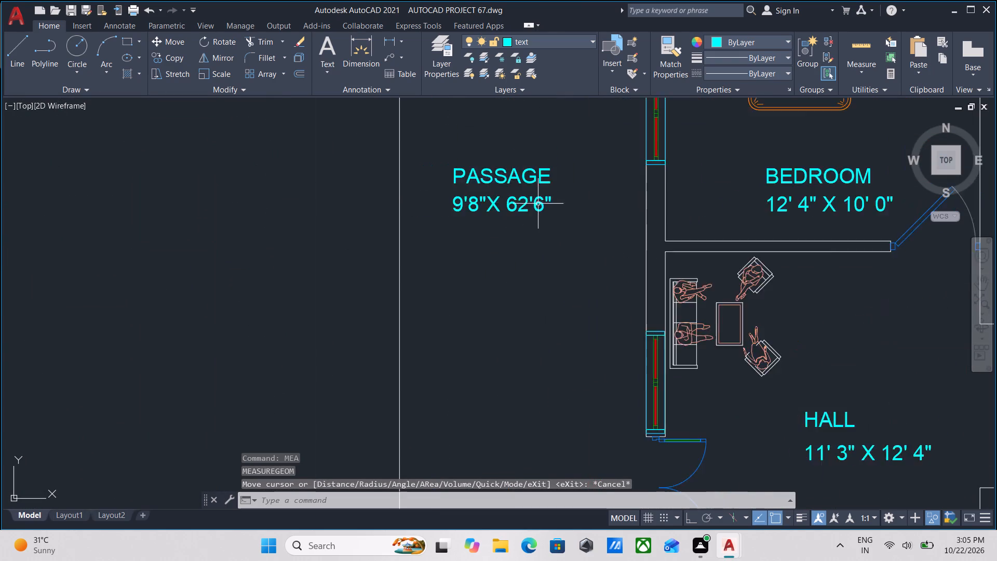
Examine the furnished plan's open area south of the living hall and around the staircase.
{"action": "scroll", "coordinate": [538, 204], "scroll_direction": "down", "scroll_amount": 4}
{"action": "middle_click_drag", "start_coordinate": [541, 241], "coordinate": [527, 193]}
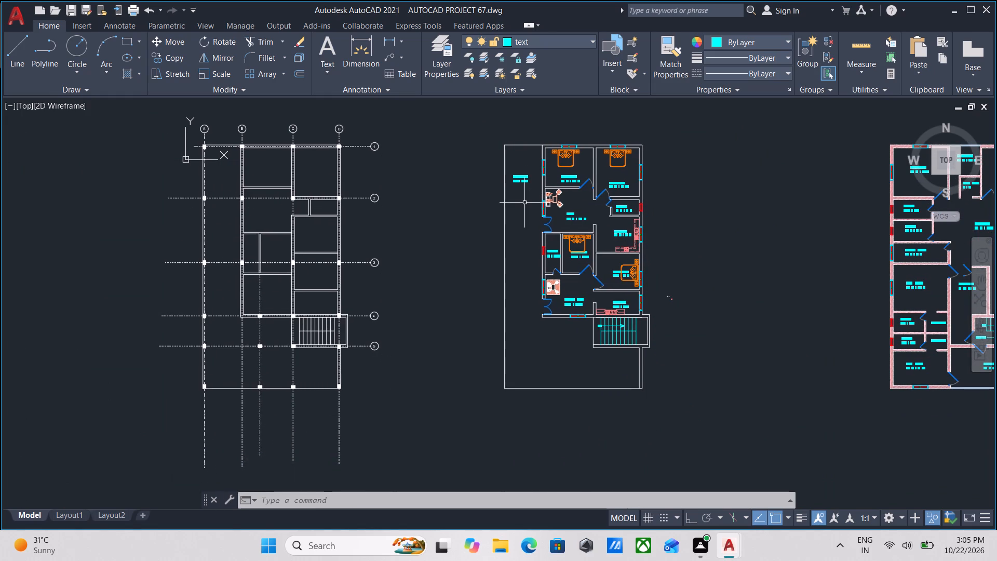
{"action": "scroll", "coordinate": [446, 326], "scroll_direction": "up", "scroll_amount": 2}
{"action": "middle_click_drag", "start_coordinate": [610, 360], "coordinate": [579, 354]}
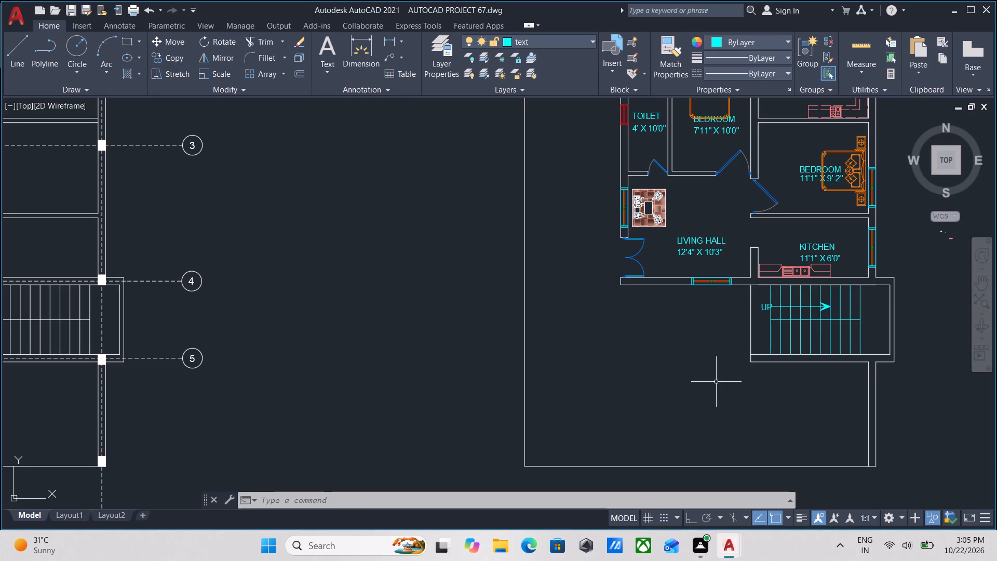
{"action": "scroll", "coordinate": [311, 478], "scroll_direction": "up", "scroll_amount": 1}
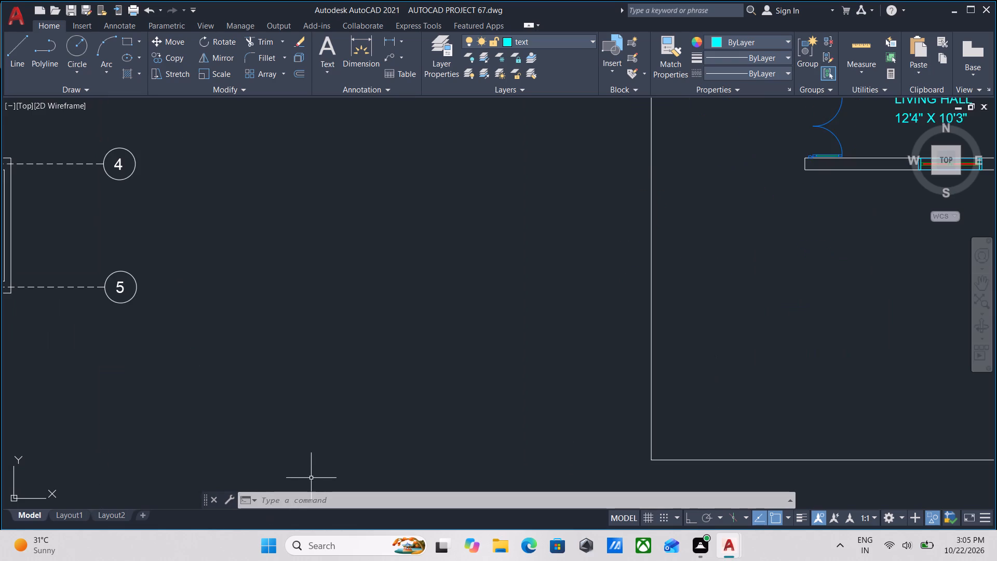
{"action": "scroll", "coordinate": [373, 449], "scroll_direction": "down", "scroll_amount": 1}
{"action": "middle_click_drag", "start_coordinate": [373, 449], "coordinate": [258, 470]}
{"action": "middle_click_drag", "start_coordinate": [441, 429], "coordinate": [423, 446]}
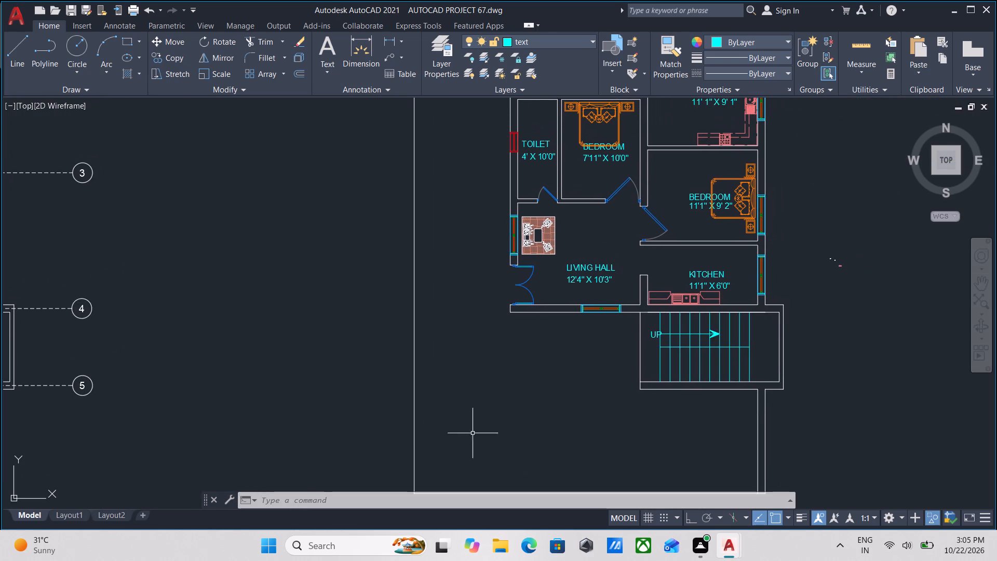
Copy the PASSAGE label and its size text about 44 feet south-southeast into the open area below the living hall.
{"action": "scroll", "coordinate": [498, 434], "scroll_direction": "down", "scroll_amount": 2}
{"action": "middle_click_drag", "start_coordinate": [498, 434], "coordinate": [463, 466]}
{"action": "scroll", "coordinate": [474, 464], "scroll_direction": "up", "scroll_amount": 1}
{"action": "middle_click", "coordinate": [474, 464]}
{"action": "middle_click_drag", "start_coordinate": [453, 405], "coordinate": [473, 484]}
{"action": "scroll", "coordinate": [438, 298], "scroll_direction": "up", "scroll_amount": 2}
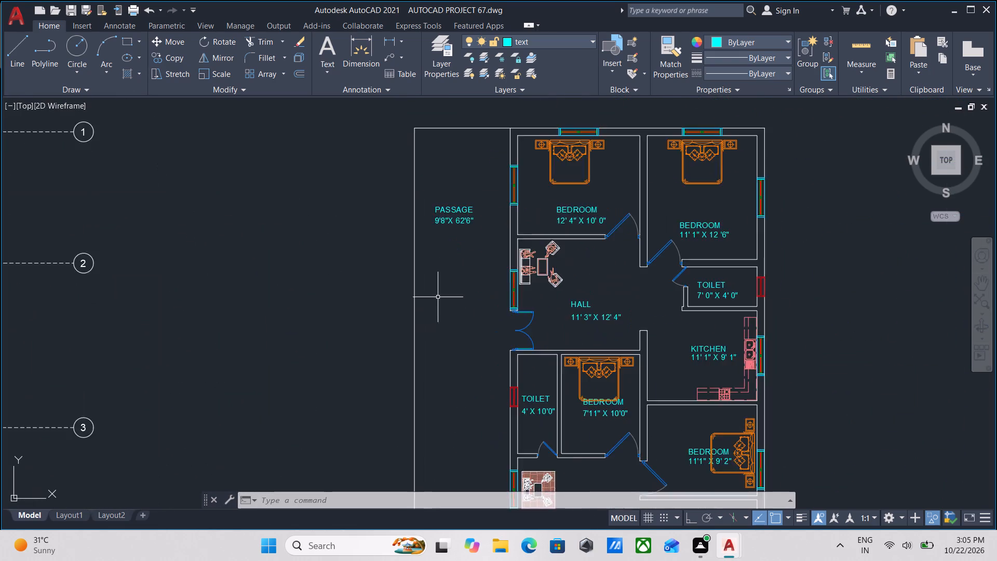
{"action": "middle_click_drag", "start_coordinate": [448, 264], "coordinate": [452, 309]}
{"action": "left_click_drag", "start_coordinate": [489, 268], "coordinate": [483, 252]}
{"action": "left_click", "coordinate": [443, 171]}
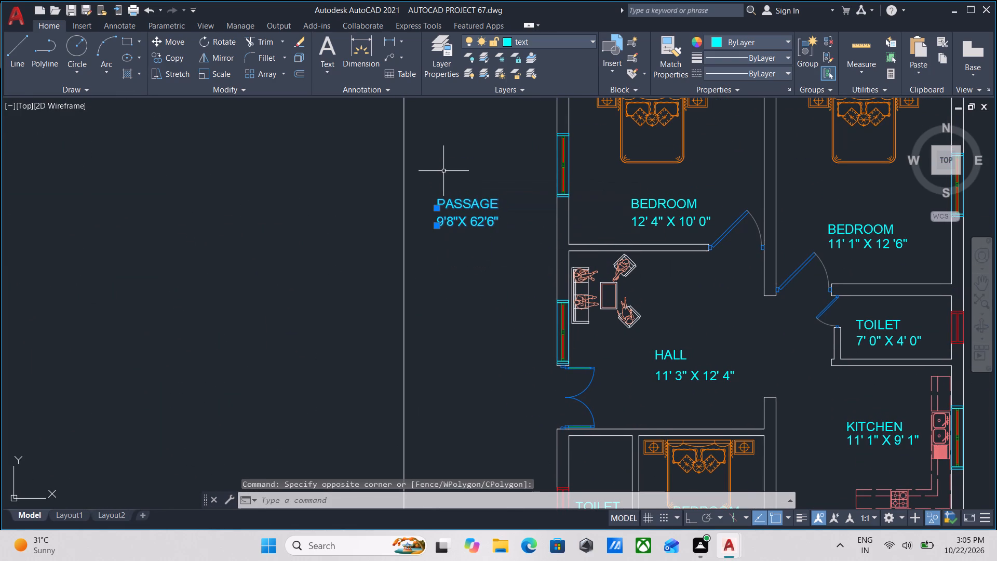
{"action": "type", "text": "CO"}
{"action": "key", "text": "Return"}
{"action": "left_click", "coordinate": [439, 203]}
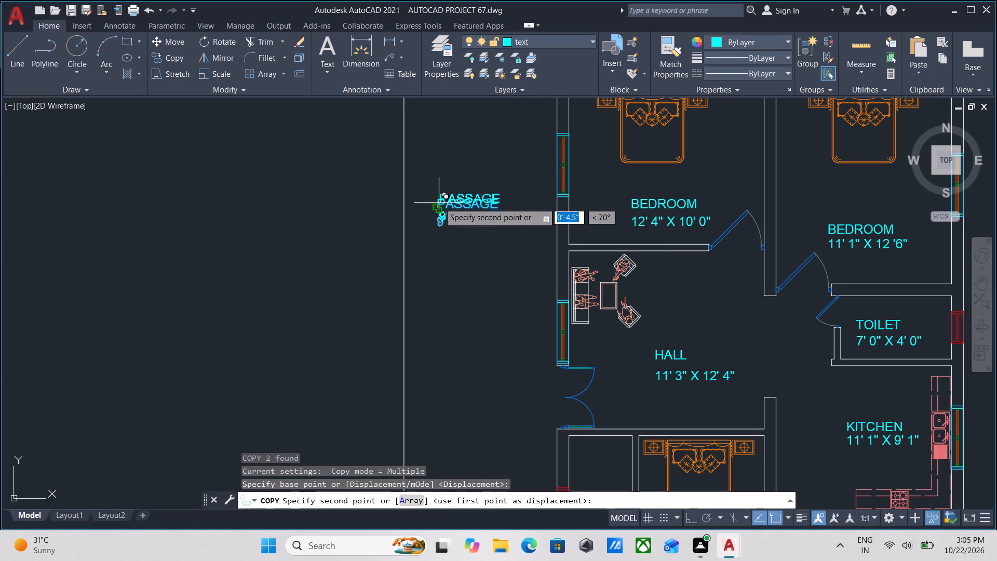
{"action": "middle_click_drag", "start_coordinate": [506, 348], "coordinate": [408, 166]}
{"action": "scroll", "coordinate": [421, 333], "scroll_direction": "down", "scroll_amount": 3}
{"action": "middle_click_drag", "start_coordinate": [421, 344], "coordinate": [423, 189]}
{"action": "scroll", "coordinate": [460, 268], "scroll_direction": "up", "scroll_amount": 1}
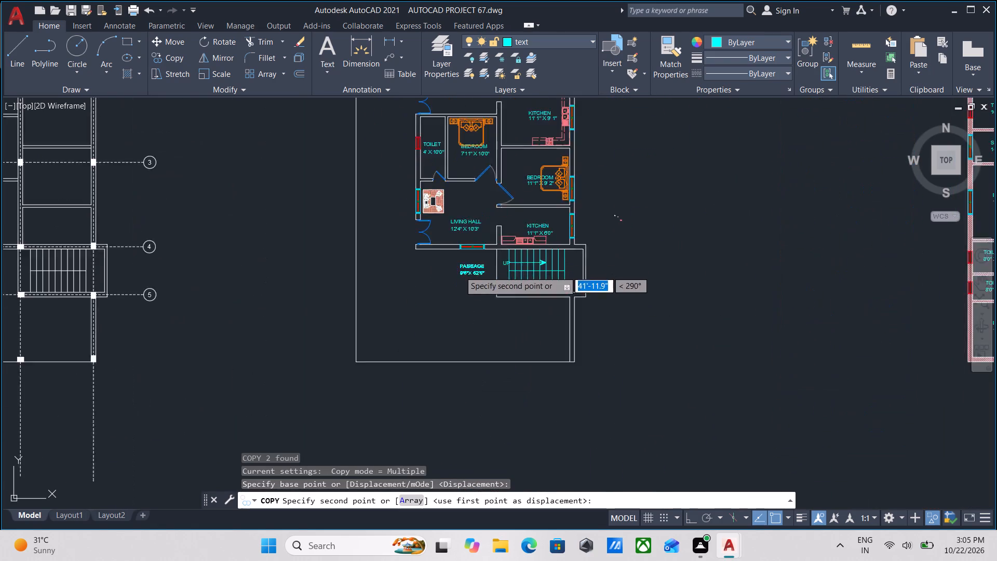
{"action": "scroll", "coordinate": [460, 271], "scroll_direction": "up", "scroll_amount": 1}
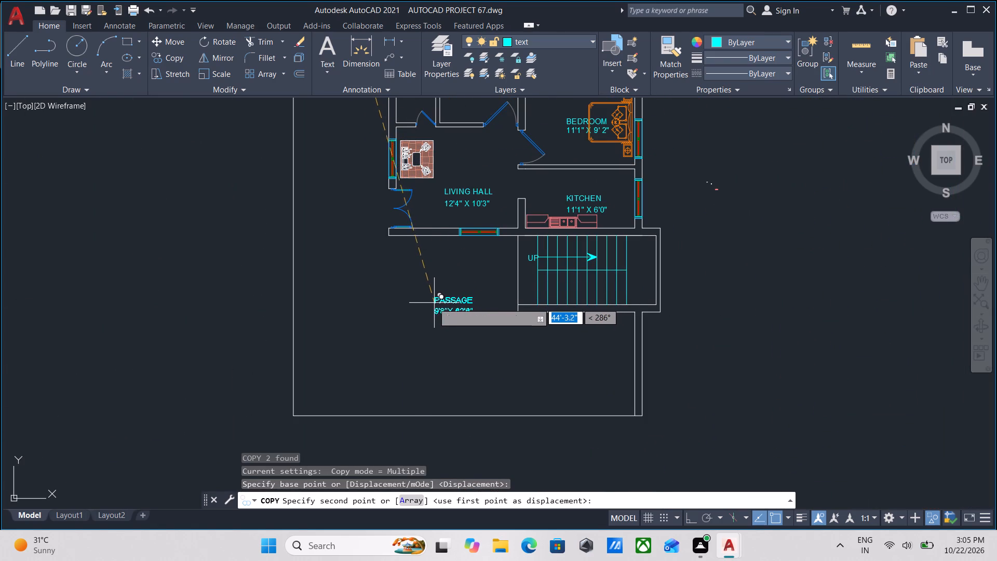
{"action": "left_click", "coordinate": [430, 302]}
{"action": "key", "text": "Escape"}
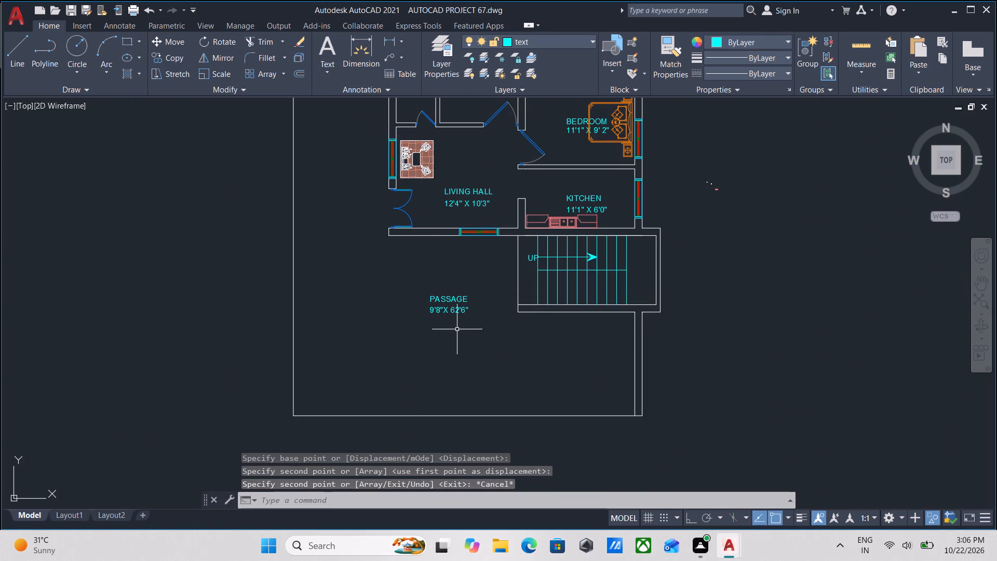
Measure the open area around the copied PASSAGE label.
{"action": "key", "text": "m"}
{"action": "key", "text": "e"}
{"action": "key", "text": "a"}
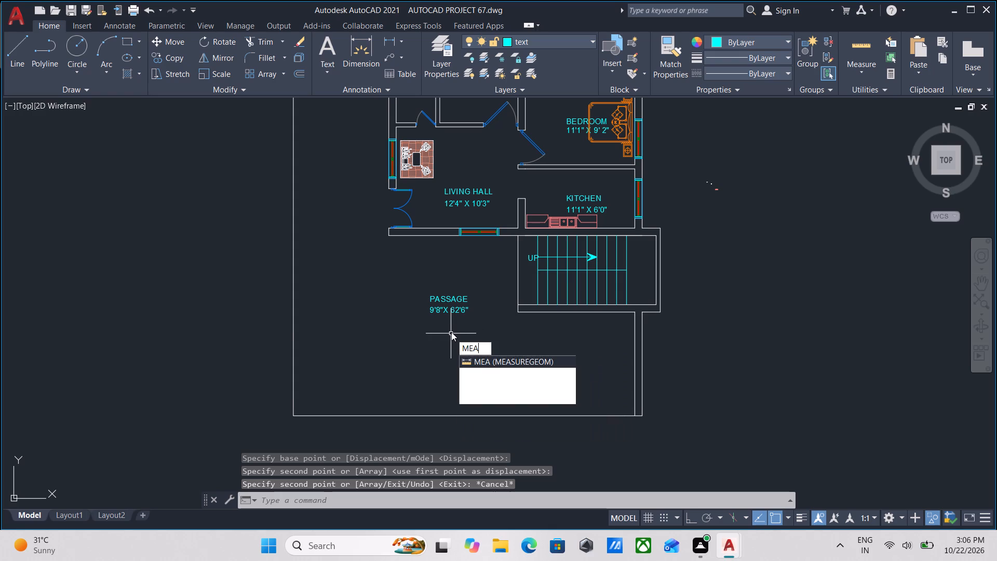
{"action": "key", "text": "Return"}
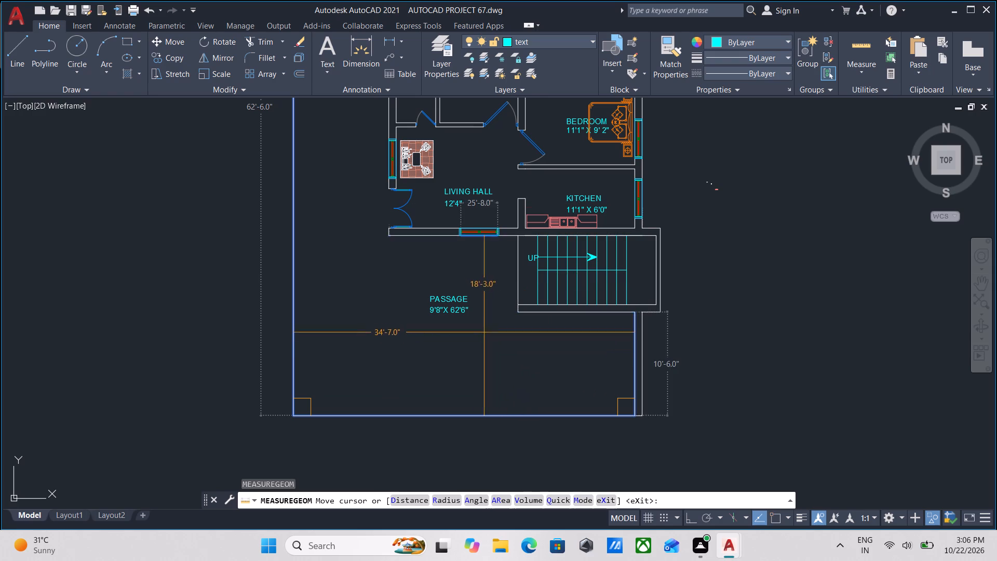
{"action": "scroll", "coordinate": [481, 329], "scroll_direction": "up", "scroll_amount": 2}
{"action": "key", "text": "Escape"}
Move the copied PASSAGE label and size text southeast, into the open area just southwest of the staircase.
{"action": "left_click_drag", "start_coordinate": [481, 328], "coordinate": [471, 320]}
{"action": "left_click", "coordinate": [387, 260]}
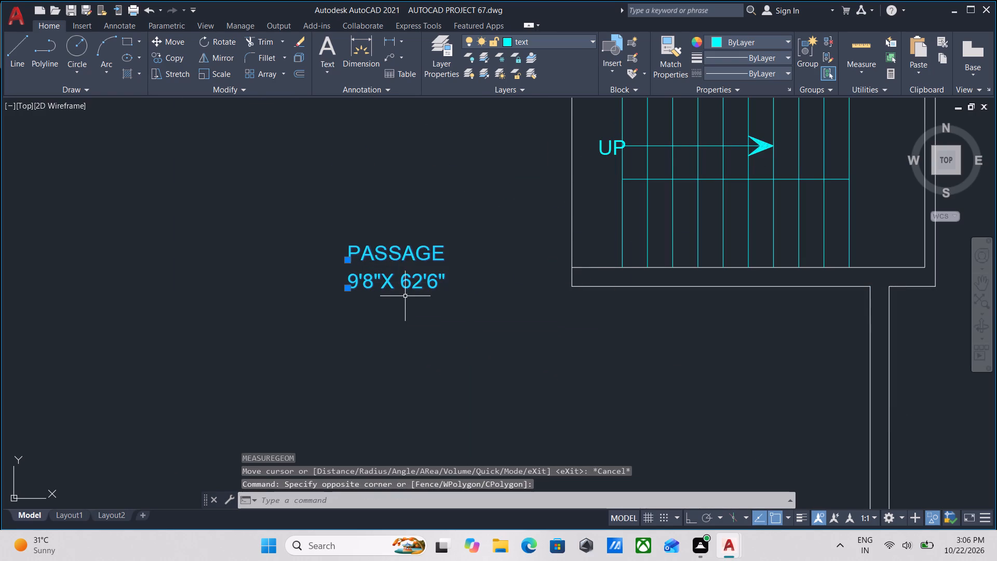
{"action": "middle_click_drag", "start_coordinate": [400, 295], "coordinate": [510, 344]}
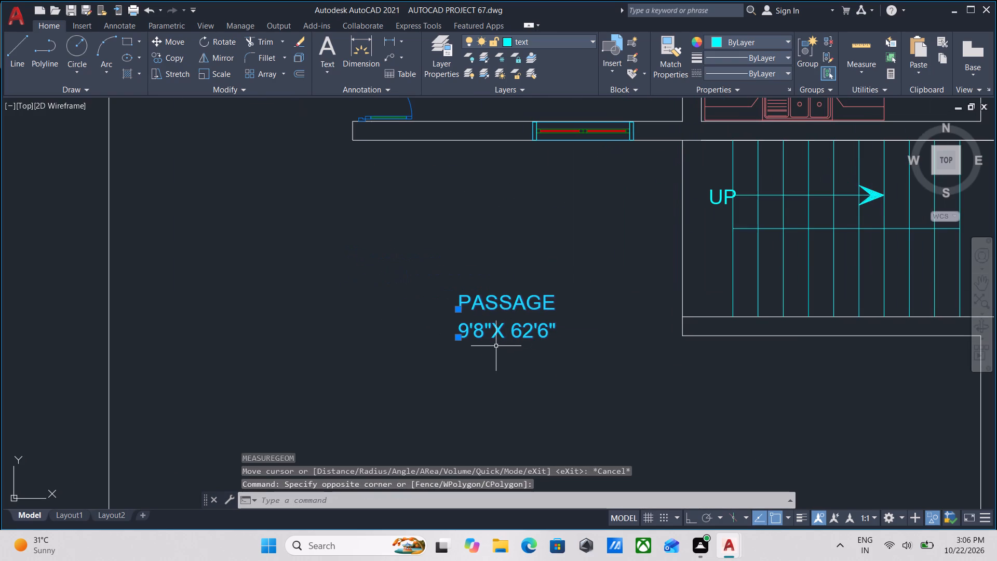
{"action": "key", "text": "m"}
{"action": "key", "text": "Return"}
{"action": "left_click", "coordinate": [461, 306]}
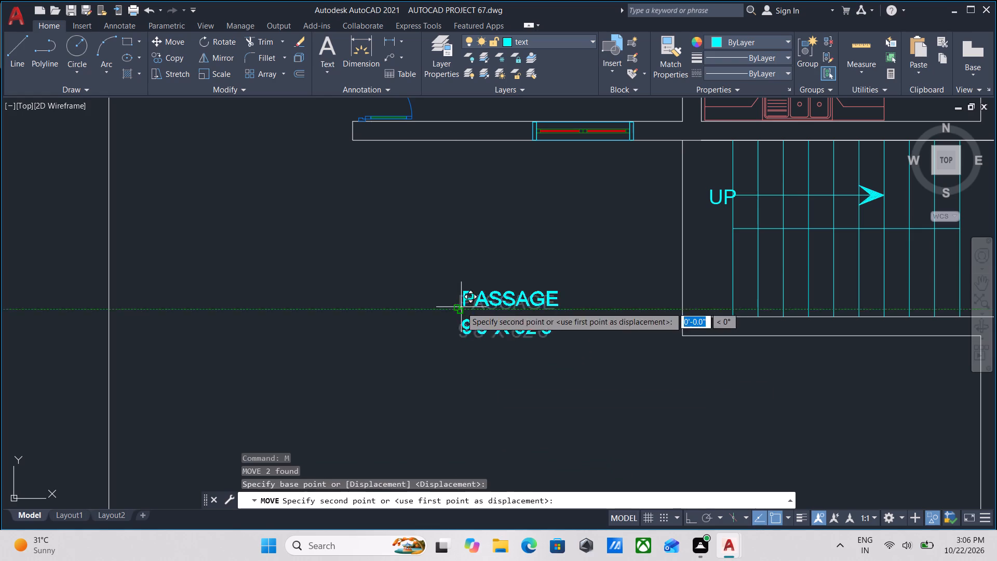
{"action": "middle_click_drag", "start_coordinate": [547, 420], "coordinate": [495, 309]}
{"action": "left_click", "coordinate": [554, 329]}
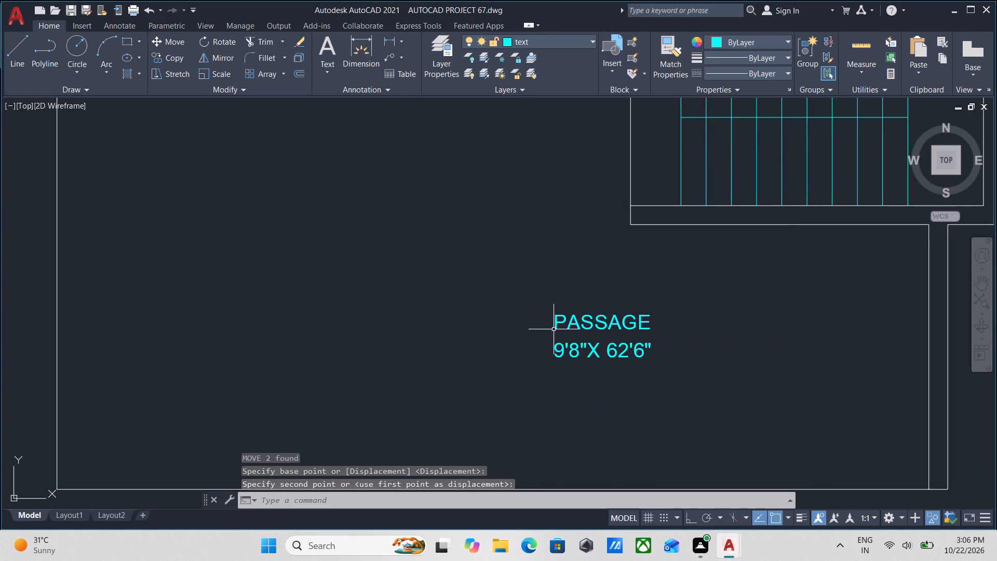
{"action": "key", "text": "Escape"}
Measure the widths and depths of the open area south of the living hall and staircase.
{"action": "key", "text": "m"}
{"action": "type", "text": "EA"}
{"action": "key", "text": "Return"}
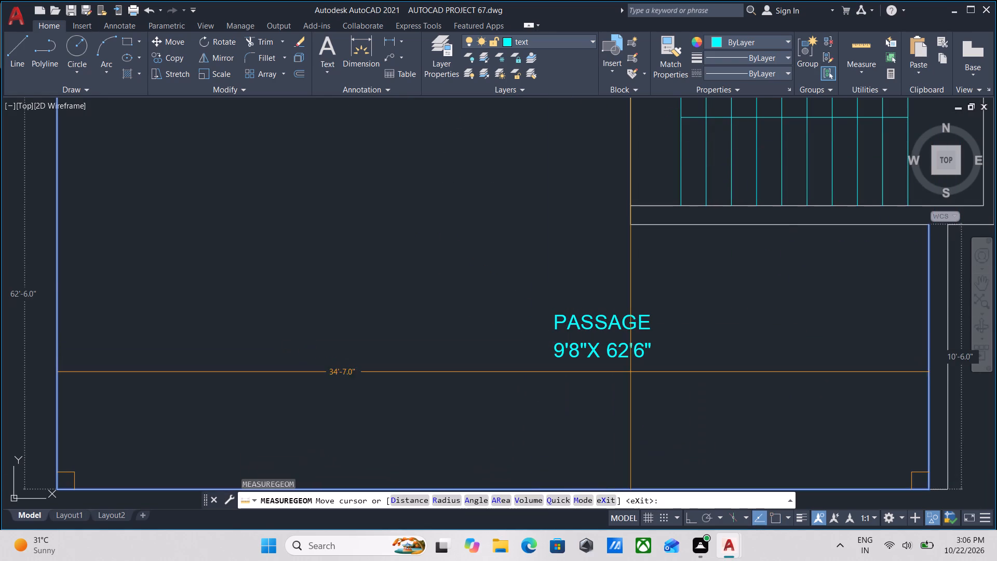
{"action": "middle_click_drag", "start_coordinate": [630, 372], "coordinate": [442, 320]}
{"action": "scroll", "coordinate": [567, 277], "scroll_direction": "down", "scroll_amount": 1}
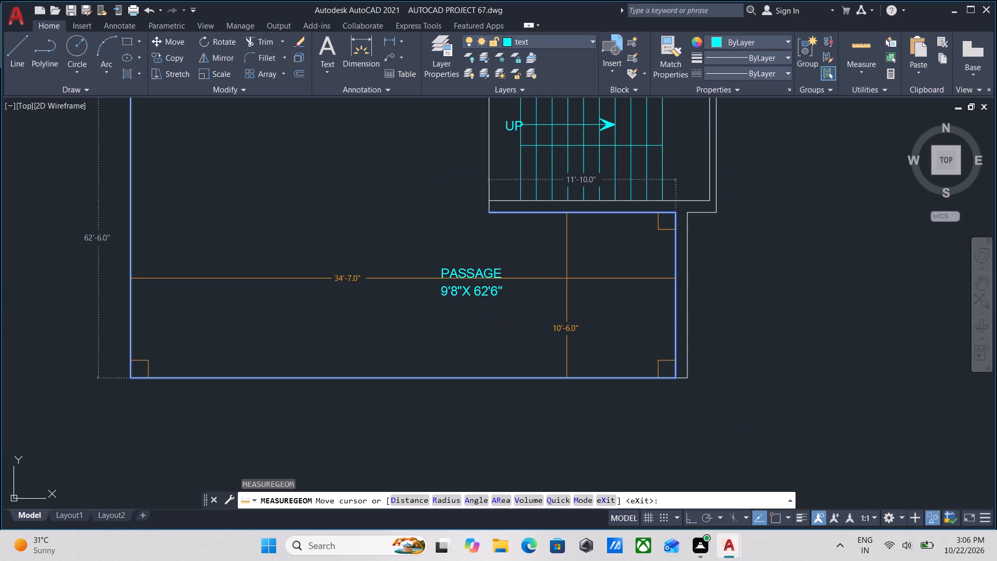
{"action": "scroll", "coordinate": [567, 278], "scroll_direction": "down", "scroll_amount": 1}
{"action": "middle_click_drag", "start_coordinate": [567, 278], "coordinate": [583, 313]}
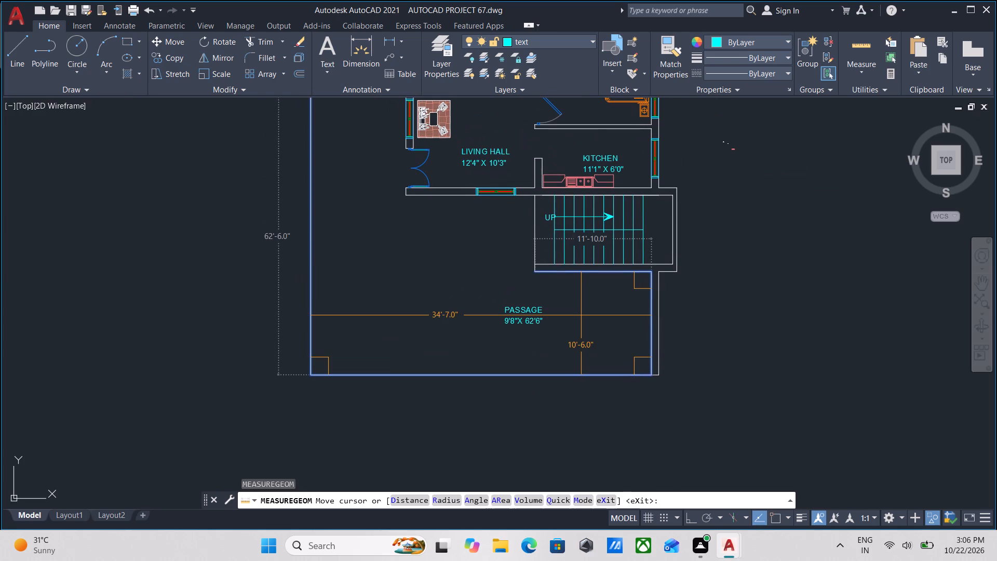
{"action": "middle_click_drag", "start_coordinate": [581, 315], "coordinate": [588, 337]}
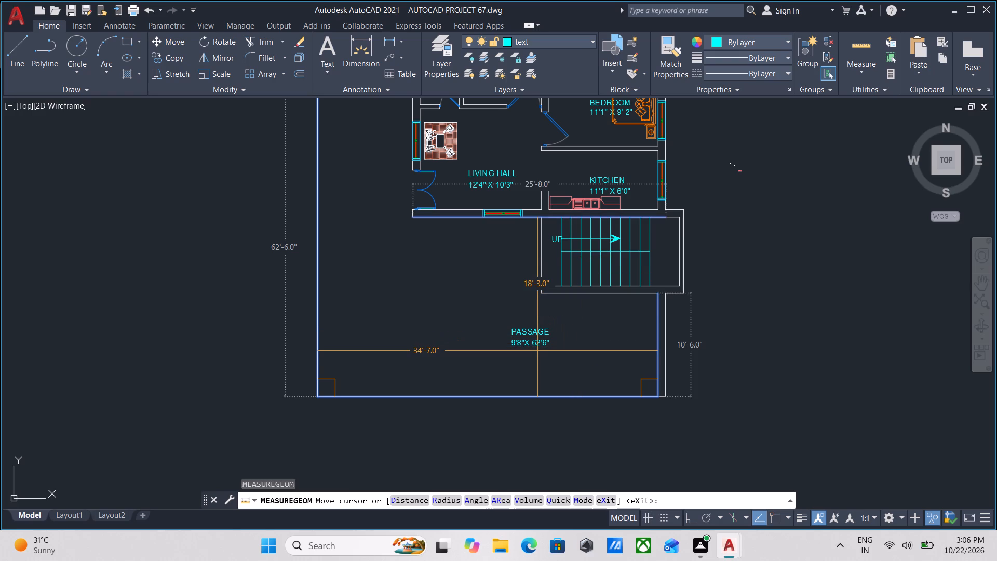
{"action": "key", "text": "Escape"}
Draw a vertical line about 18'-3" long, with ortho on, from the living hall's southwest outer corner to the south boundary.
{"action": "key", "text": "l"}
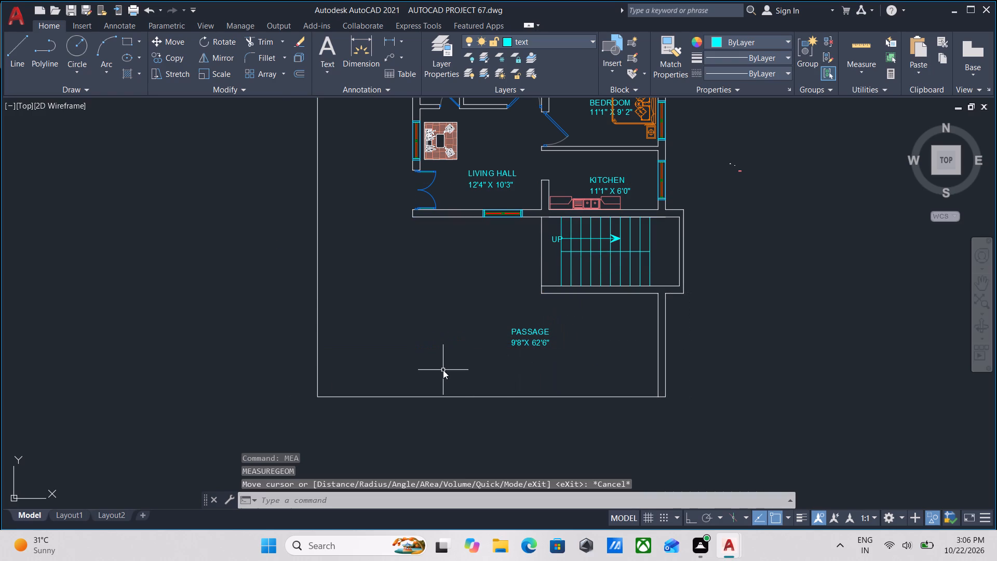
{"action": "key", "text": "Return"}
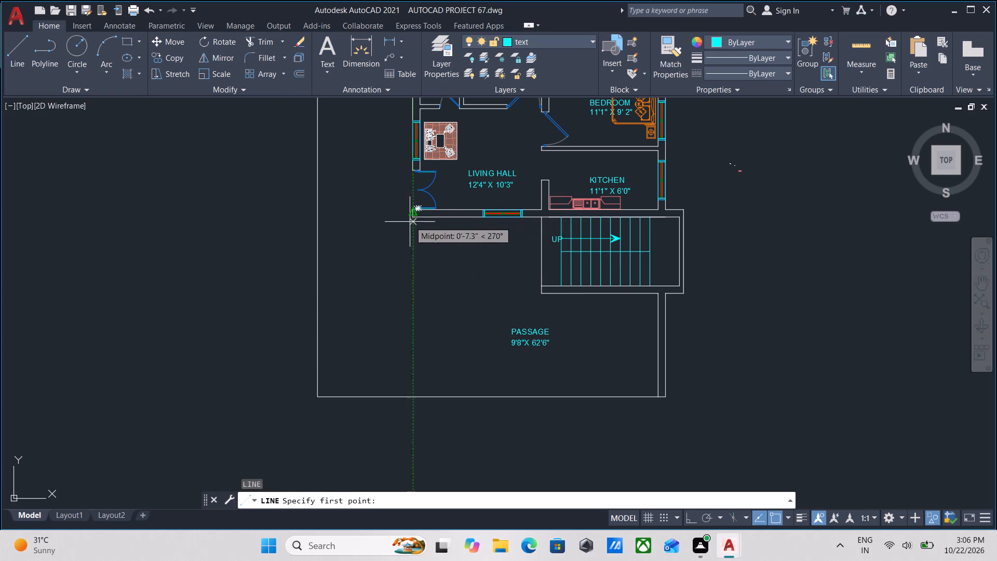
{"action": "scroll", "coordinate": [411, 221], "scroll_direction": "up", "scroll_amount": 2}
{"action": "left_click", "coordinate": [411, 209]}
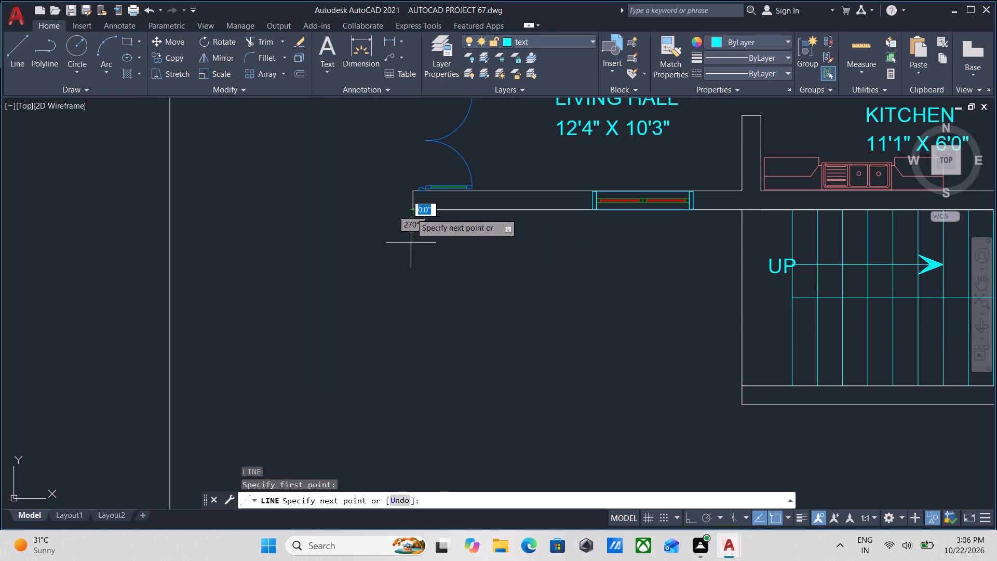
{"action": "middle_click_drag", "start_coordinate": [442, 446], "coordinate": [451, 327]}
{"action": "scroll", "coordinate": [429, 423], "scroll_direction": "down", "scroll_amount": 1}
{"action": "middle_click_drag", "start_coordinate": [429, 423], "coordinate": [394, 298]}
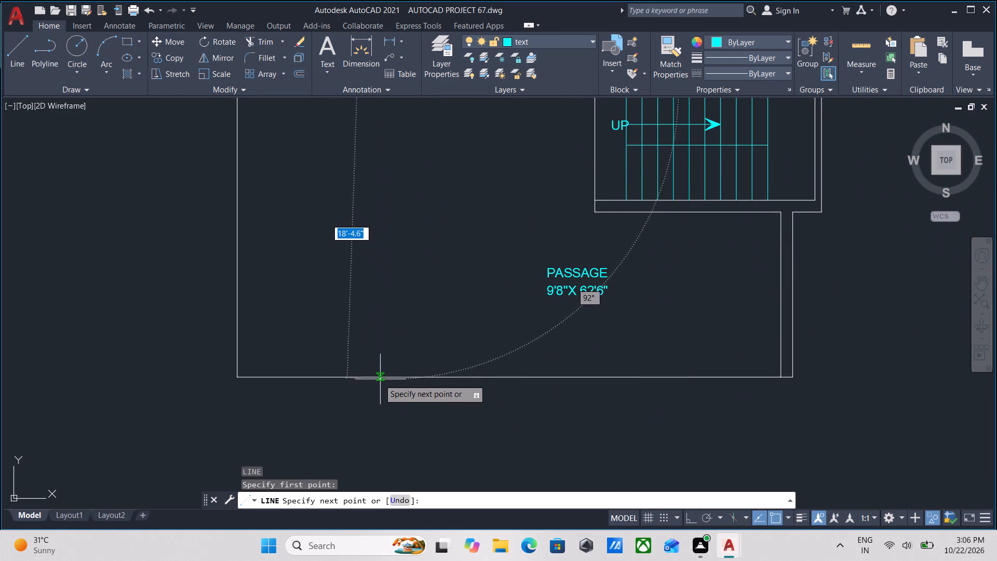
{"action": "key", "text": "F8"}
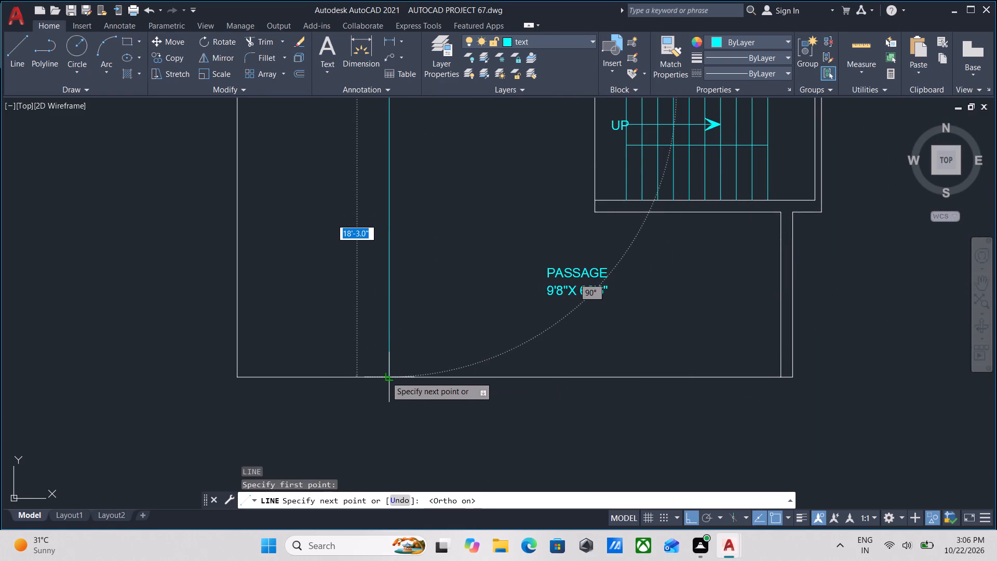
{"action": "left_click", "coordinate": [386, 377]}
{"action": "scroll", "coordinate": [386, 377], "scroll_direction": "down", "scroll_amount": 2}
{"action": "middle_click_drag", "start_coordinate": [386, 378], "coordinate": [387, 397]}
{"action": "key", "text": "Escape"}
{"action": "scroll", "coordinate": [454, 390], "scroll_direction": "up", "scroll_amount": 2}
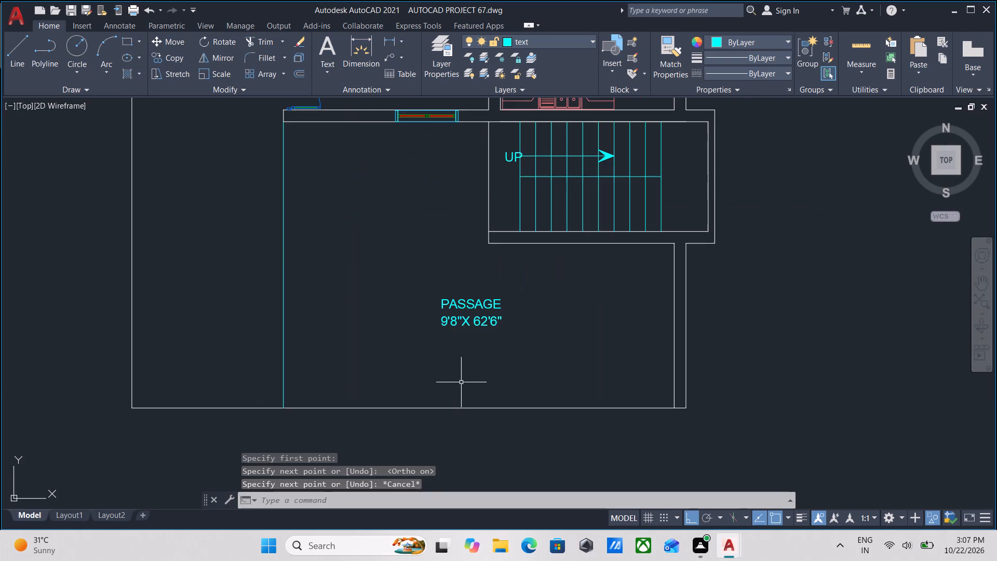
Measure the width and depth of the southern passage area east of the new dividing line.
{"action": "middle_click_drag", "start_coordinate": [464, 370], "coordinate": [462, 397]}
{"action": "type", "text": "MEA"}
{"action": "key", "text": "Return"}
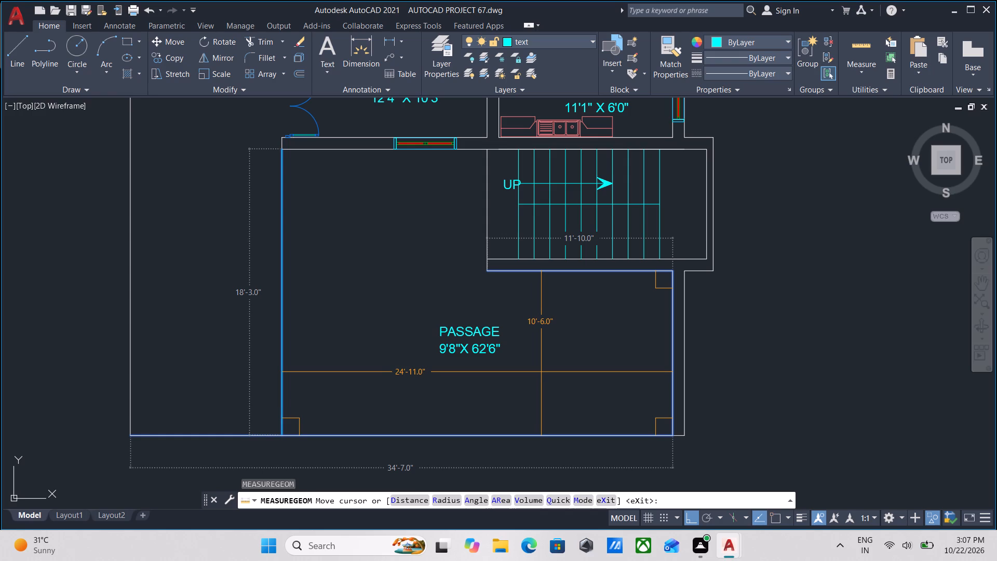
{"action": "key", "text": "Escape"}
Change the size text under the PASSAGE label southwest of the staircase to 24' 11"X 10'6".
{"action": "scroll", "coordinate": [506, 359], "scroll_direction": "up", "scroll_amount": 1}
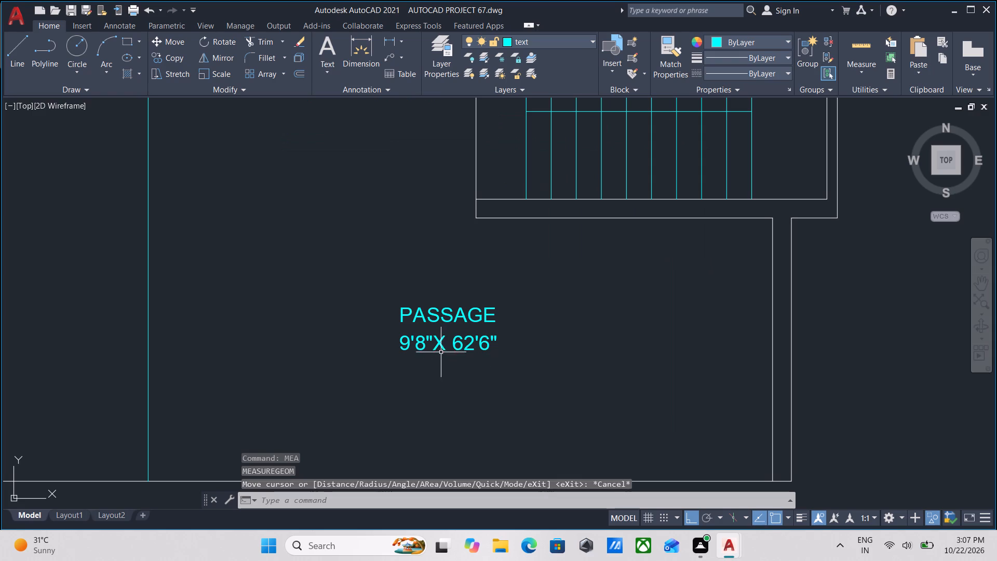
{"action": "left_click", "coordinate": [440, 345]}
{"action": "triple_click", "coordinate": [423, 344]}
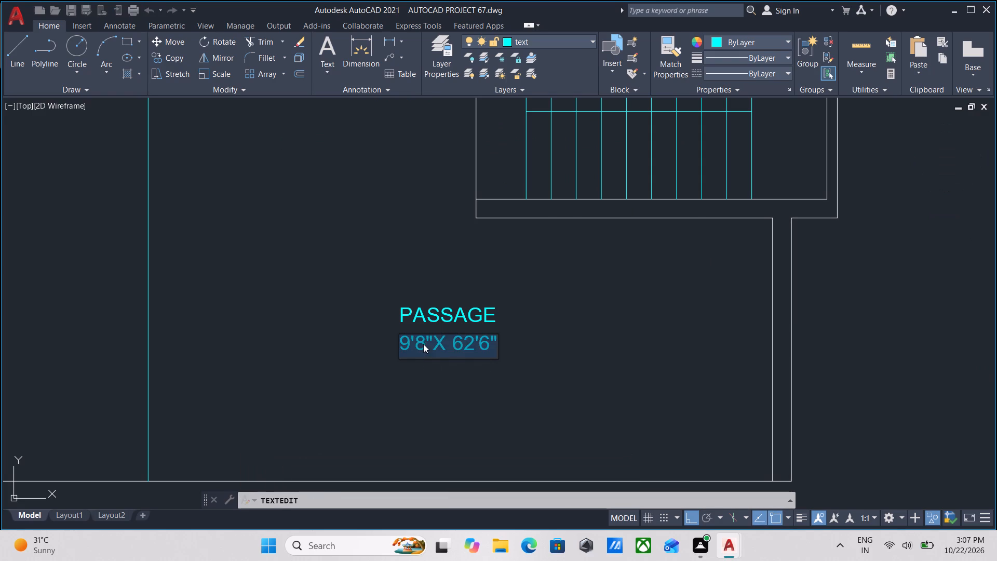
{"action": "key", "text": "BackSpace"}
{"action": "key", "text": "BackSpace"}
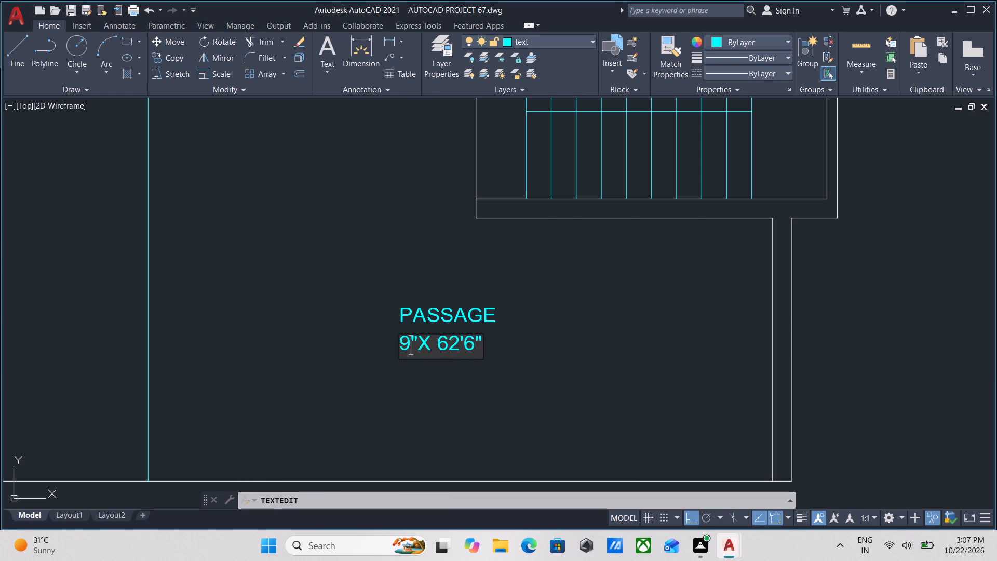
{"action": "key", "text": "BackSpace"}
{"action": "type", "text": "24'"}
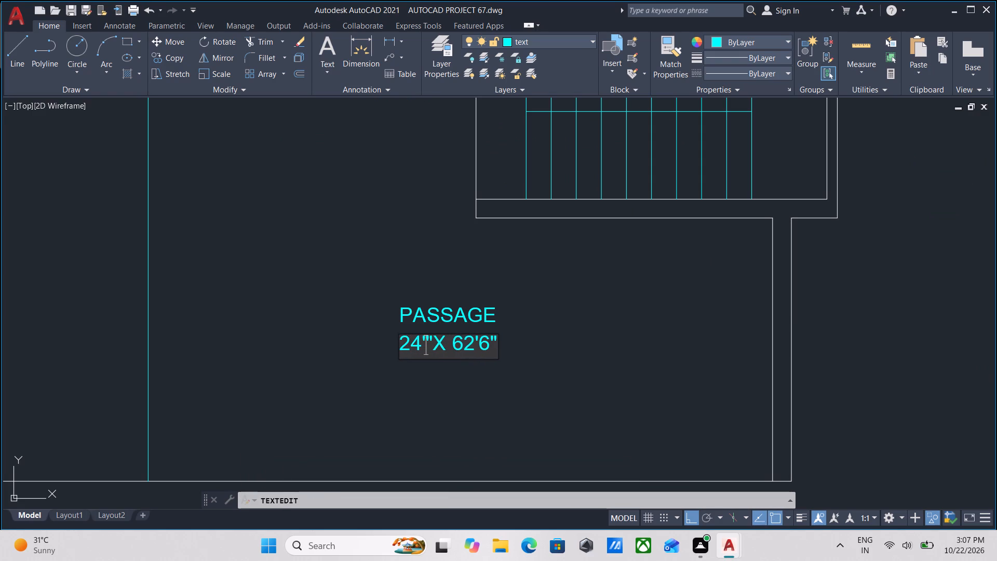
{"action": "key", "text": "space"}
{"action": "type", "text": "11"}
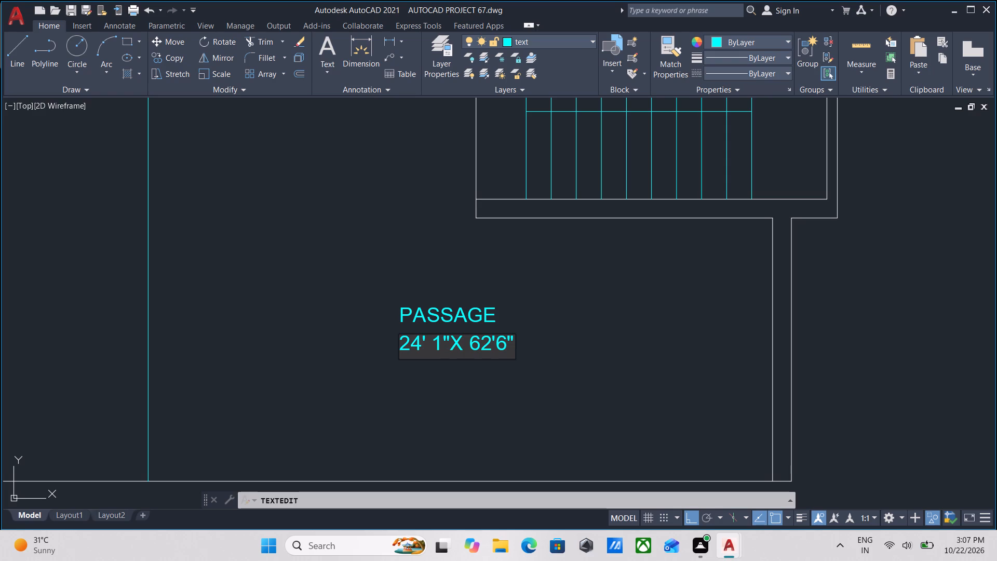
{"action": "left_click", "coordinate": [495, 345]}
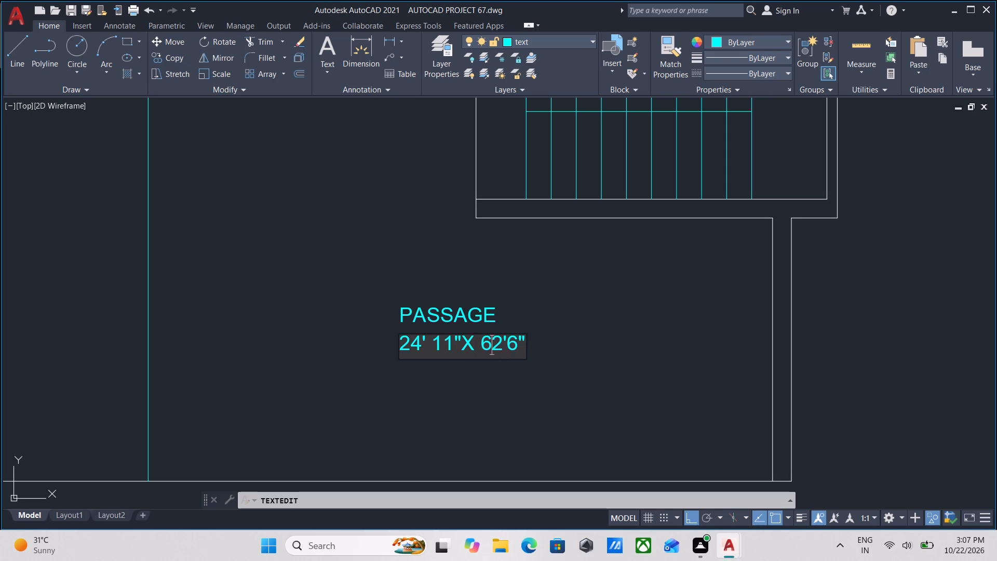
{"action": "left_click", "coordinate": [504, 342]}
{"action": "key", "text": "BackSpace"}
{"action": "key", "text": "BackSpace"}
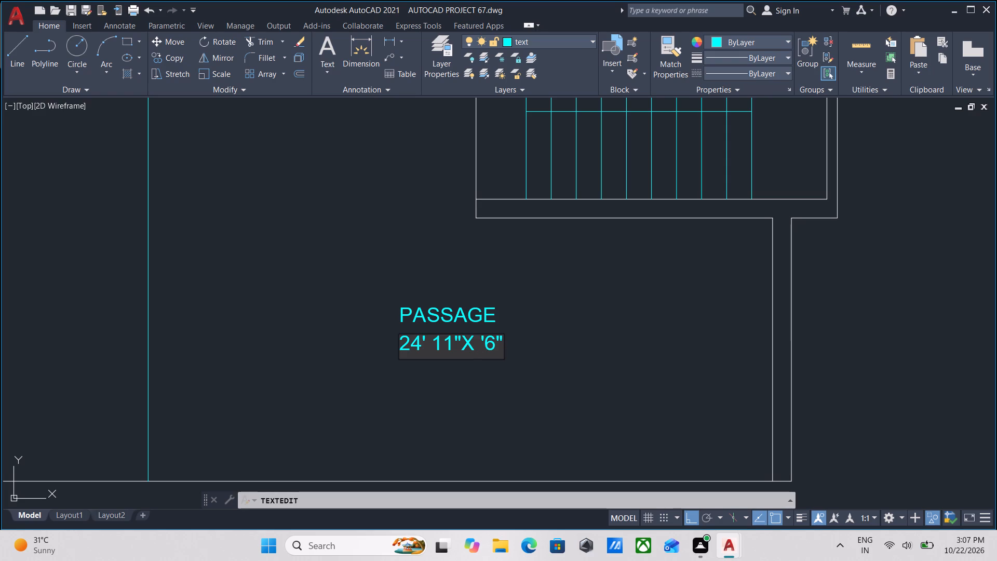
{"action": "type", "text": "10"}
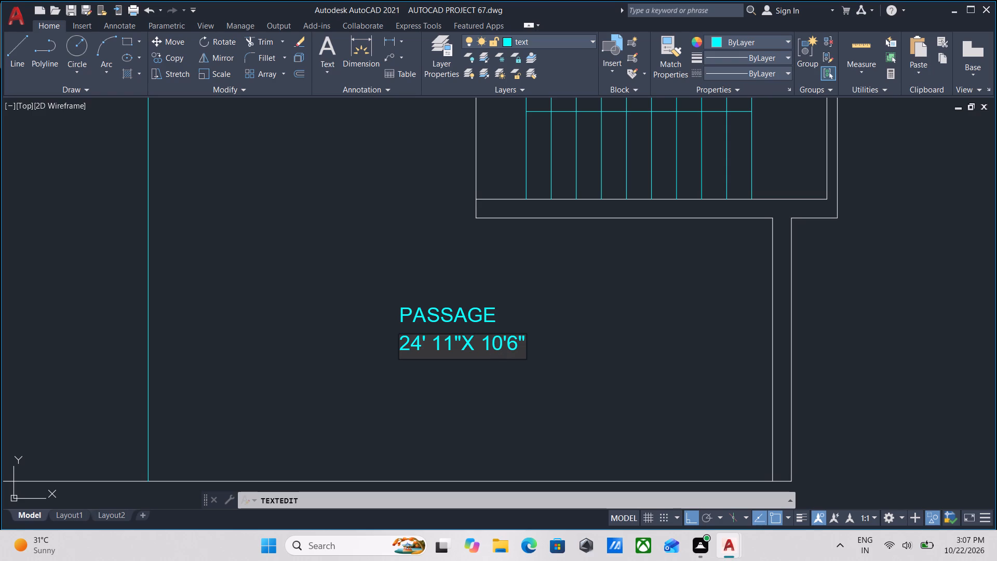
{"action": "key", "text": "Return"}
{"action": "key", "text": "Return"}
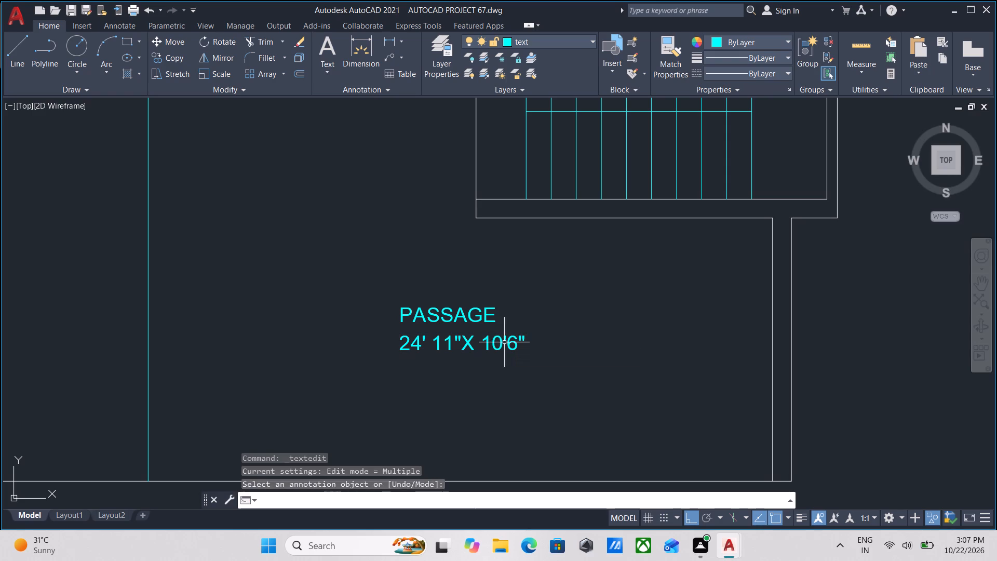
Rename the PASSAGE label above the 24' 11"X 10'6" size text as PARKING.
{"action": "double_click", "coordinate": [430, 320]}
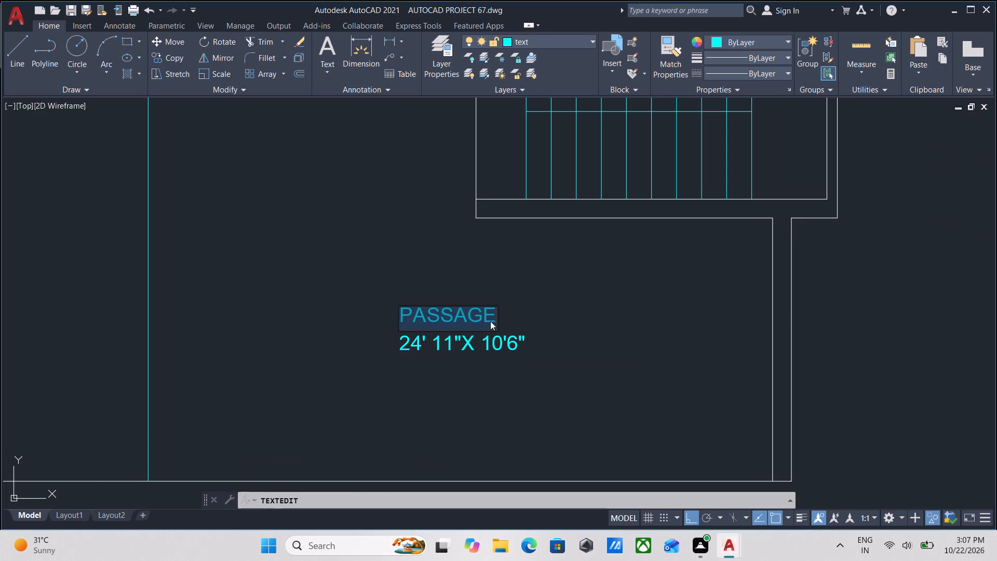
{"action": "type", "text": "PARKING"}
{"action": "key", "text": "Return"}
{"action": "key", "text": "Return"}
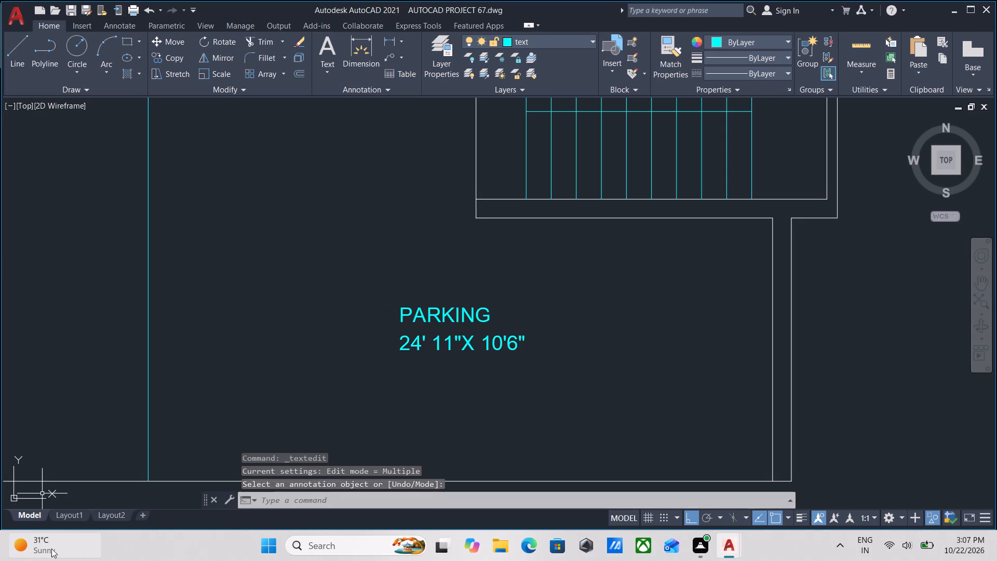
Erase the vertical dividing line running from the living hall's southwest outer corner to the south boundary.
{"action": "scroll", "coordinate": [65, 555], "scroll_direction": "down", "scroll_amount": 3}
{"action": "scroll", "coordinate": [246, 471], "scroll_direction": "down", "scroll_amount": 2}
{"action": "scroll", "coordinate": [279, 490], "scroll_direction": "up", "scroll_amount": 2}
{"action": "scroll", "coordinate": [305, 462], "scroll_direction": "down", "scroll_amount": 3}
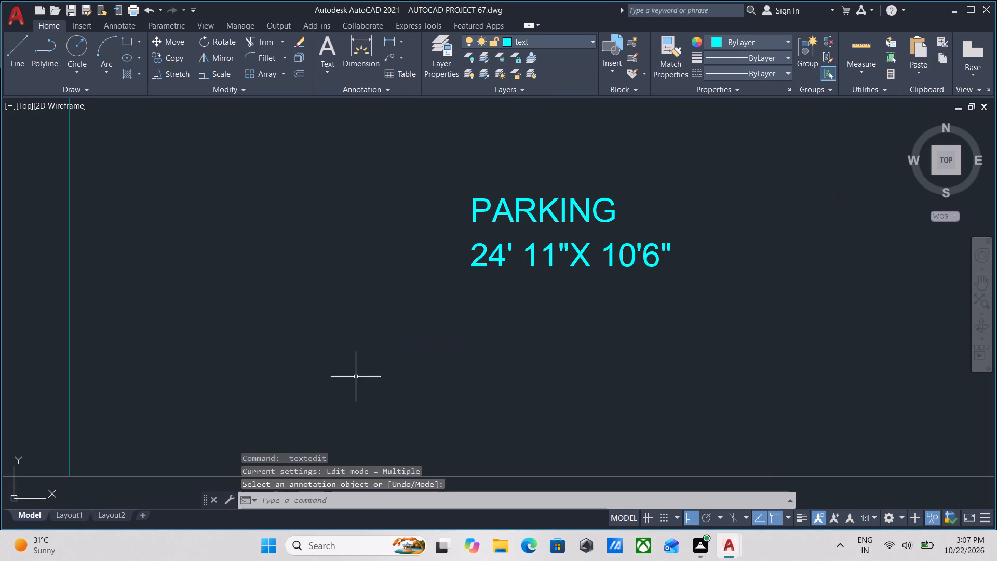
{"action": "scroll", "coordinate": [386, 353], "scroll_direction": "down", "scroll_amount": 4}
{"action": "middle_click_drag", "start_coordinate": [390, 368], "coordinate": [392, 421]}
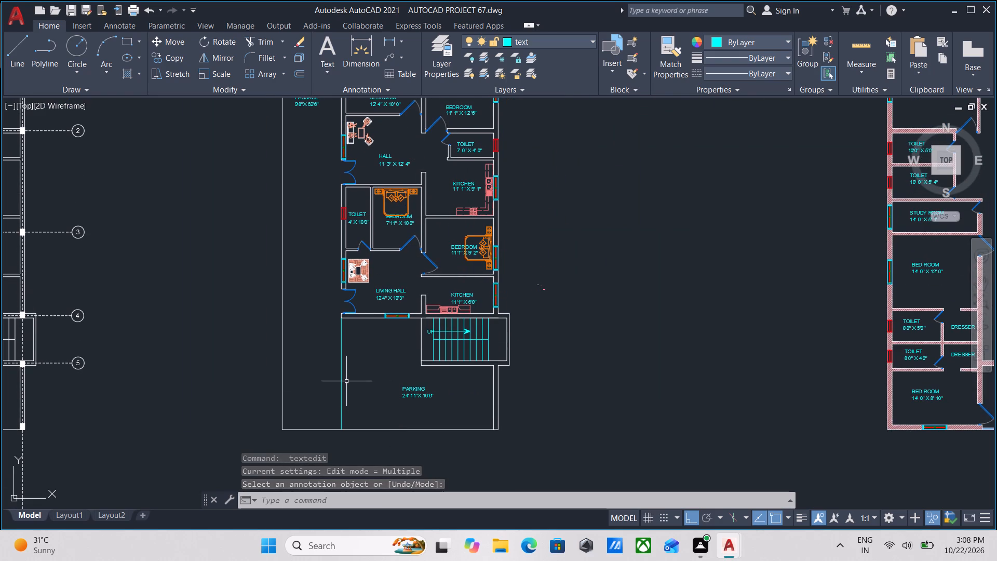
{"action": "scroll", "coordinate": [353, 388], "scroll_direction": "up", "scroll_amount": 1}
{"action": "middle_click_drag", "start_coordinate": [364, 399], "coordinate": [411, 401]}
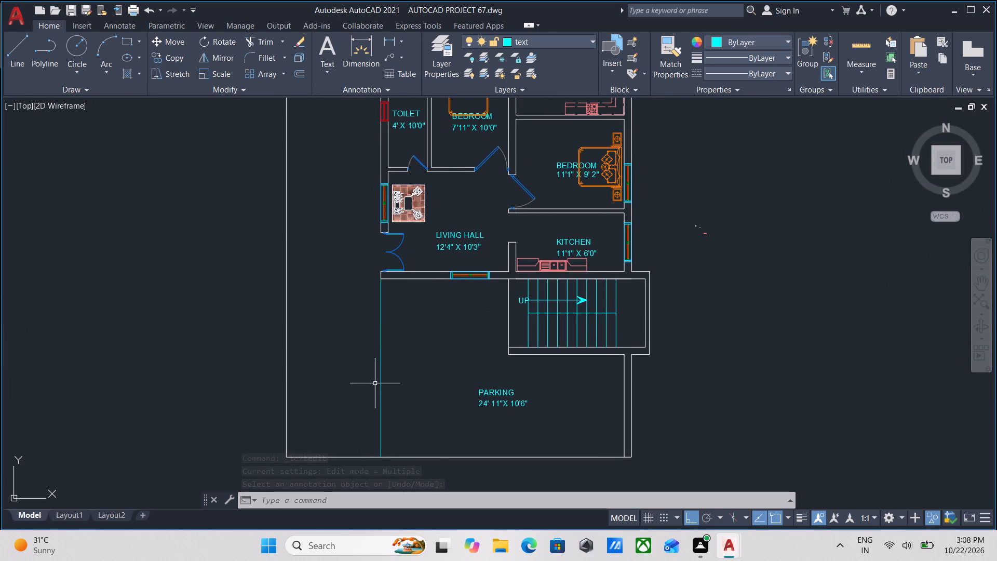
{"action": "left_click", "coordinate": [384, 385]}
{"action": "left_click", "coordinate": [368, 371]}
{"action": "right_click", "coordinate": [368, 371]}
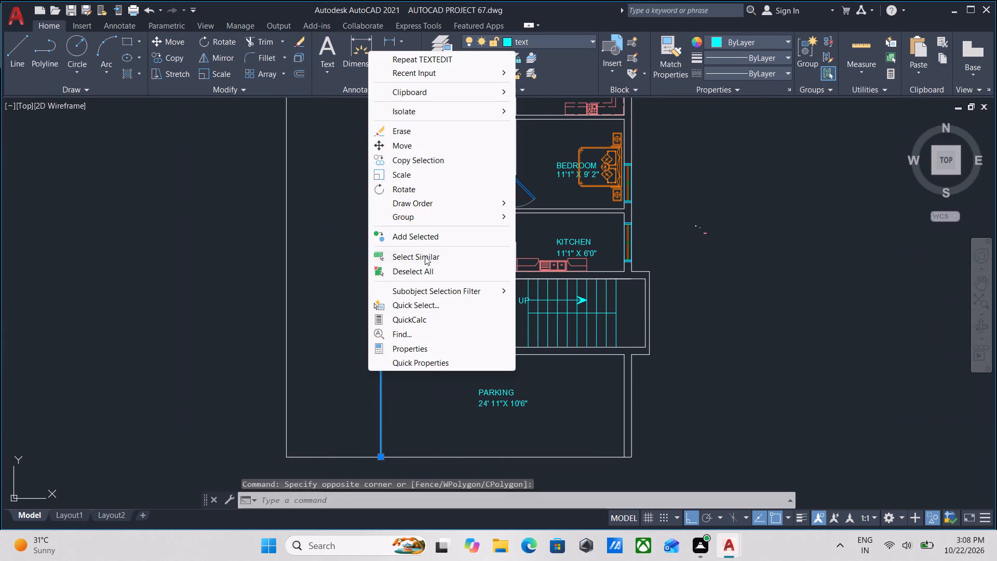
{"action": "left_click", "coordinate": [420, 129]}
End object isolation to restore the furnished plan's hidden grid lines, grid bubbles and columns.
{"action": "scroll", "coordinate": [421, 293], "scroll_direction": "down", "scroll_amount": 1}
{"action": "middle_click_drag", "start_coordinate": [421, 293], "coordinate": [421, 338]}
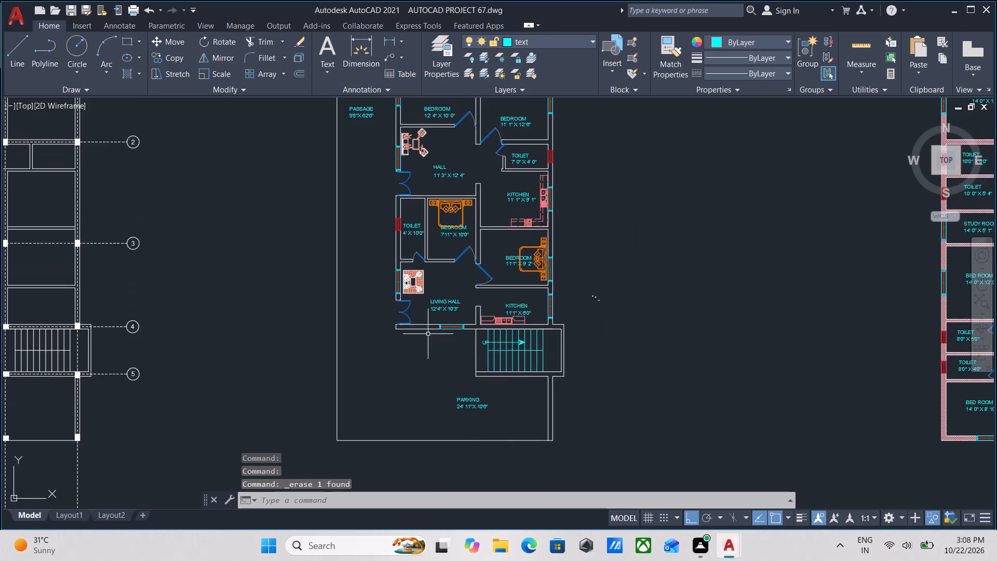
{"action": "scroll", "coordinate": [428, 334], "scroll_direction": "down", "scroll_amount": 1}
{"action": "middle_click_drag", "start_coordinate": [428, 334], "coordinate": [419, 378]}
{"action": "right_click", "coordinate": [526, 264]}
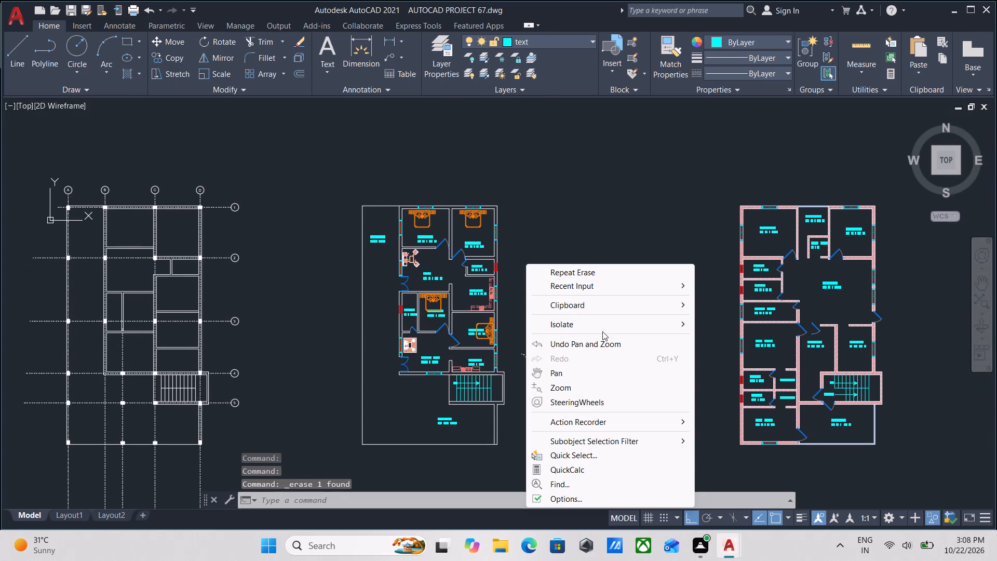
{"action": "left_click", "coordinate": [614, 323]}
{"action": "left_click", "coordinate": [729, 354]}
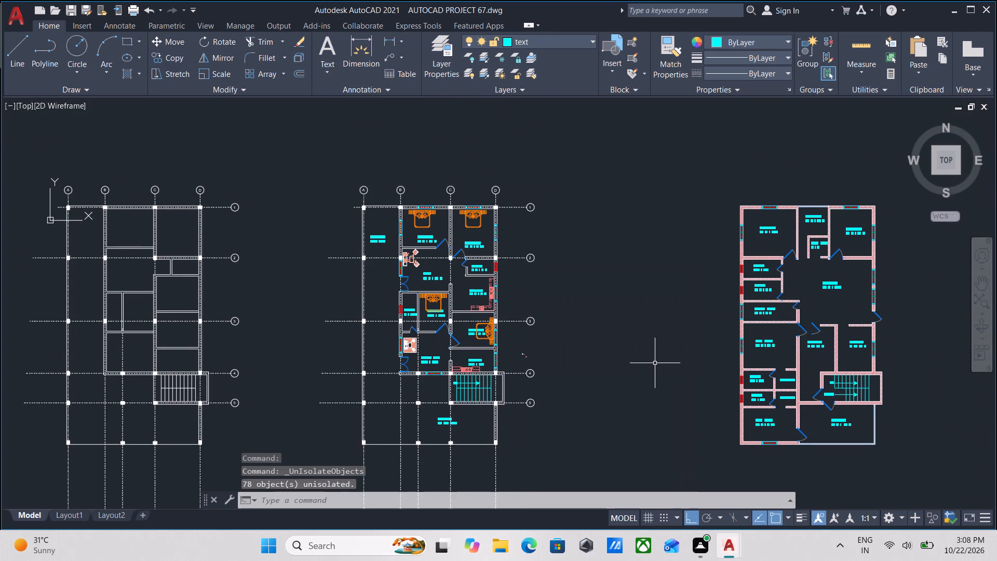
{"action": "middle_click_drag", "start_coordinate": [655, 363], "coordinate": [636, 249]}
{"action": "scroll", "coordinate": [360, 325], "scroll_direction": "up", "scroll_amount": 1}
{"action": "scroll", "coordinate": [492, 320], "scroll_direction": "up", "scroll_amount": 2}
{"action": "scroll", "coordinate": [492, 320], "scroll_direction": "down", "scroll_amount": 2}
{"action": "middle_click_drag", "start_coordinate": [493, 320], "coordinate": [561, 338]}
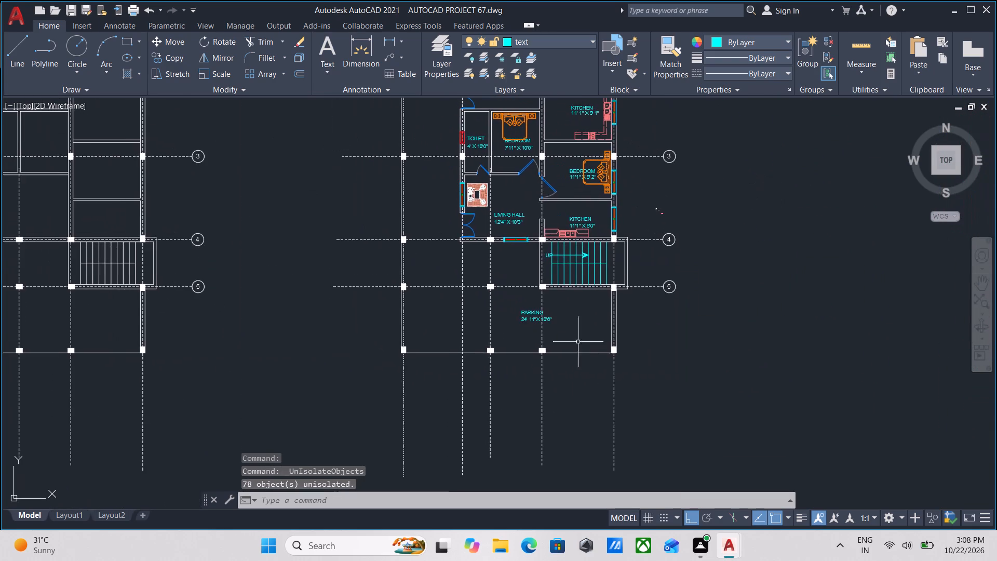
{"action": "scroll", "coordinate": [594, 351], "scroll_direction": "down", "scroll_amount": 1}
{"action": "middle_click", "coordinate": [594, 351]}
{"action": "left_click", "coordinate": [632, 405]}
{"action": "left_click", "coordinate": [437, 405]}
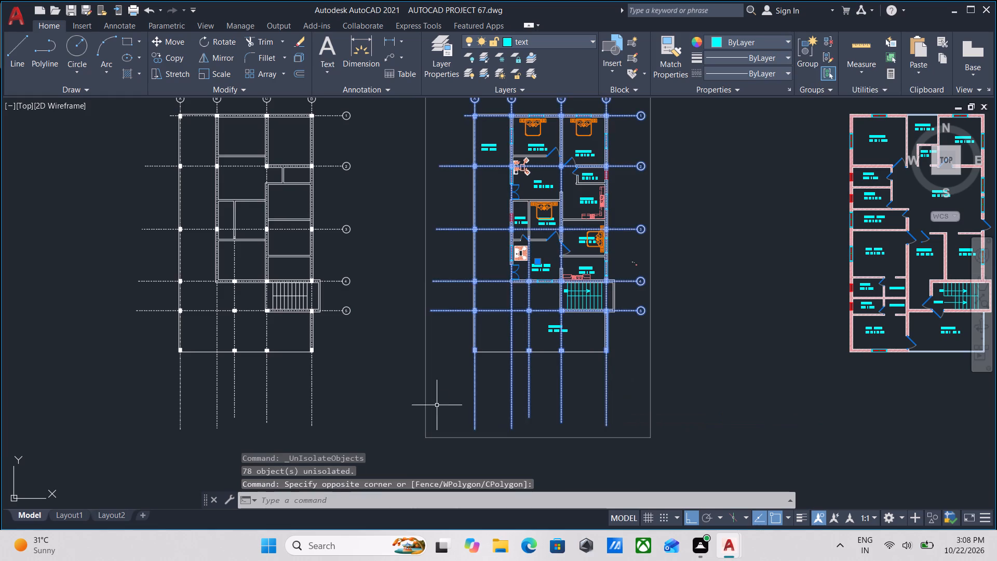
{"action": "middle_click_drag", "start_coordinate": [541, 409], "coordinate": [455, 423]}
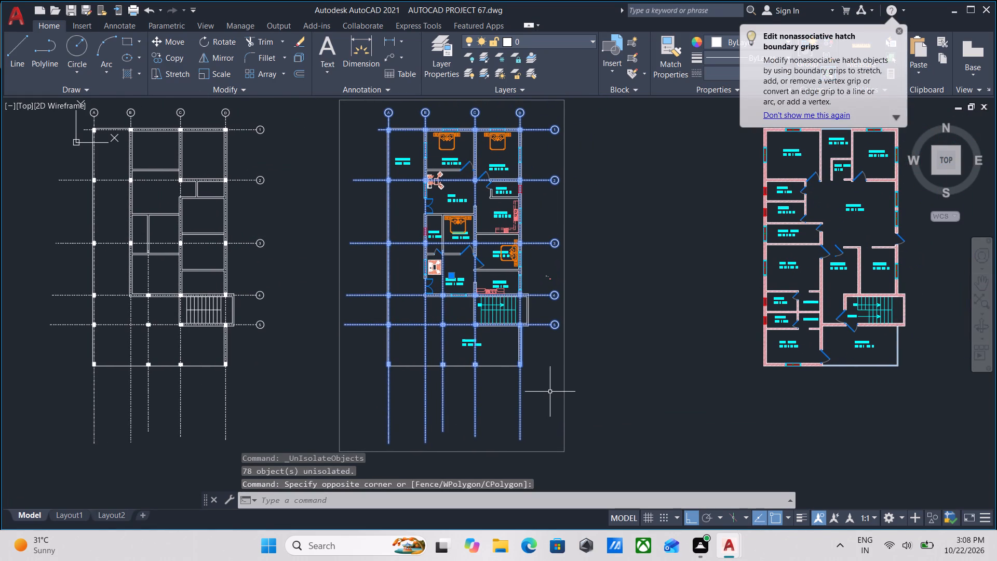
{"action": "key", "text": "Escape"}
Examine the furnished plan's rooms, labels and grid layout from the parking area up to the north bedrooms.
{"action": "middle_click_drag", "start_coordinate": [481, 408], "coordinate": [523, 382]}
{"action": "middle_click_drag", "start_coordinate": [530, 355], "coordinate": [481, 357]}
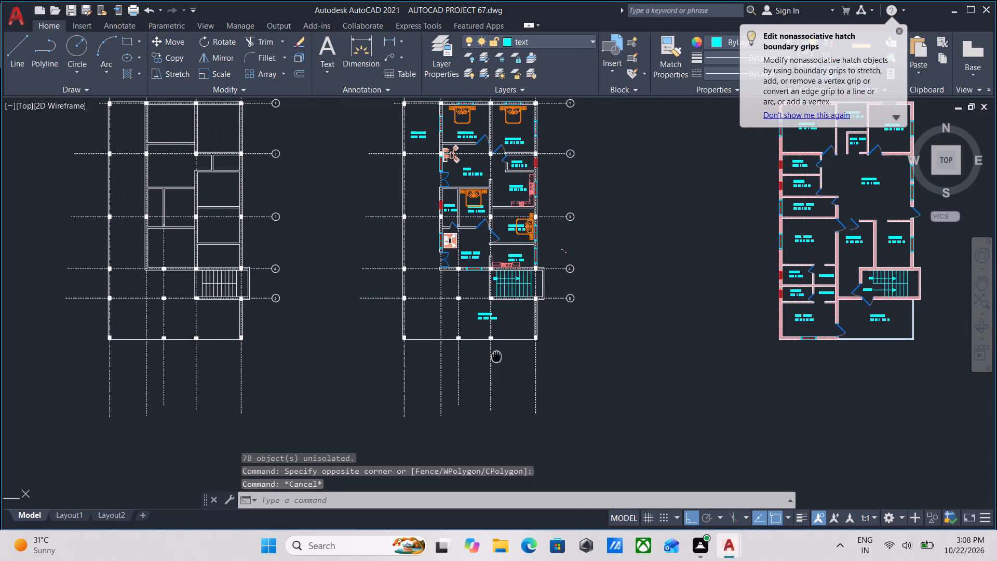
{"action": "middle_click_drag", "start_coordinate": [481, 357], "coordinate": [468, 360]}
{"action": "scroll", "coordinate": [459, 363], "scroll_direction": "up", "scroll_amount": 1}
{"action": "scroll", "coordinate": [472, 367], "scroll_direction": "down", "scroll_amount": 2}
{"action": "scroll", "coordinate": [492, 389], "scroll_direction": "up", "scroll_amount": 2}
{"action": "middle_click_drag", "start_coordinate": [461, 378], "coordinate": [521, 524]}
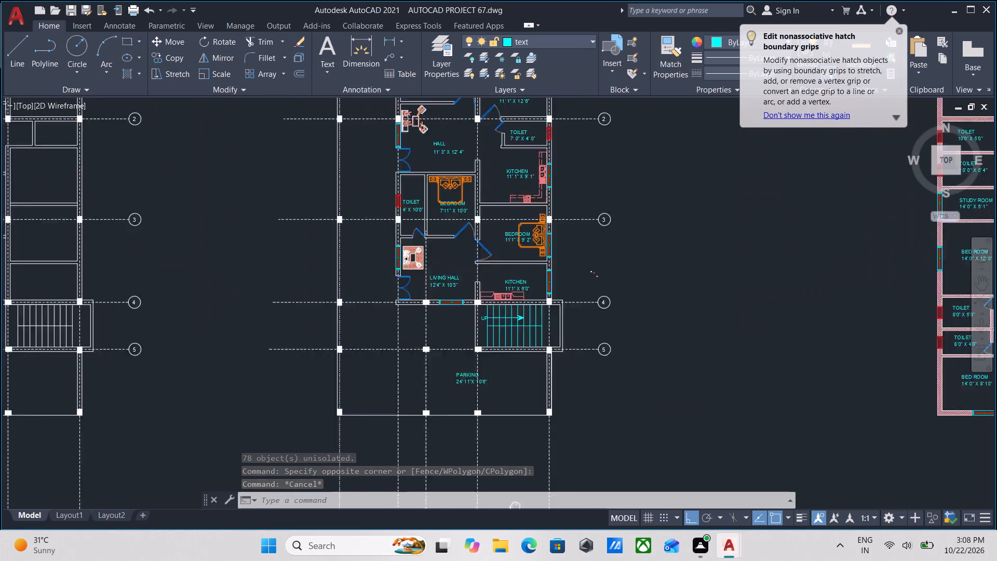
{"action": "middle_click_drag", "start_coordinate": [521, 524], "coordinate": [523, 532]}
{"action": "middle_click_drag", "start_coordinate": [521, 370], "coordinate": [533, 453]}
{"action": "scroll", "coordinate": [565, 425], "scroll_direction": "up", "scroll_amount": 1}
{"action": "middle_click_drag", "start_coordinate": [562, 384], "coordinate": [601, 419]}
{"action": "scroll", "coordinate": [562, 384], "scroll_direction": "down", "scroll_amount": 1}
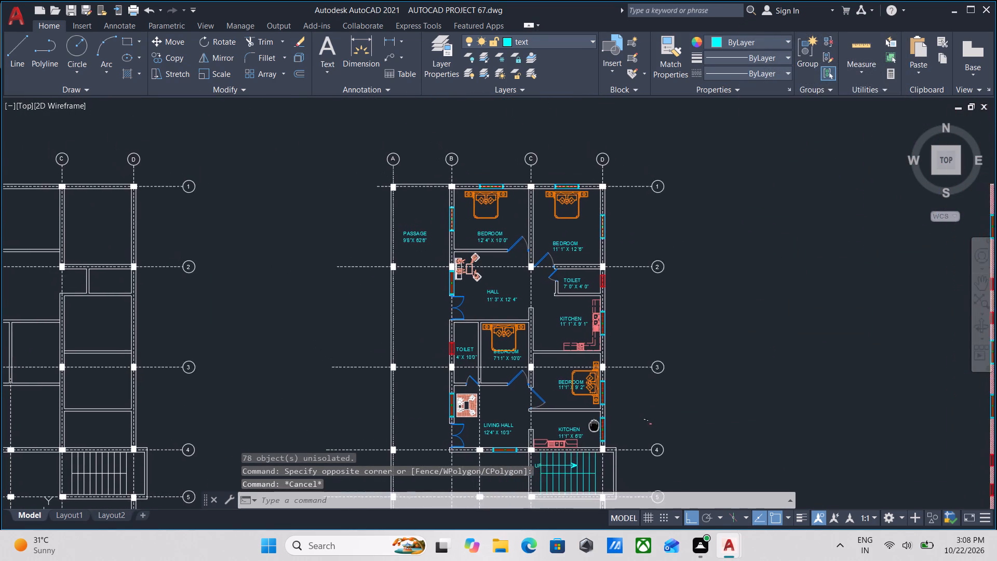
{"action": "middle_click_drag", "start_coordinate": [601, 419], "coordinate": [632, 372]}
{"action": "scroll", "coordinate": [634, 368], "scroll_direction": "down", "scroll_amount": 1}
{"action": "middle_click_drag", "start_coordinate": [609, 414], "coordinate": [596, 393]}
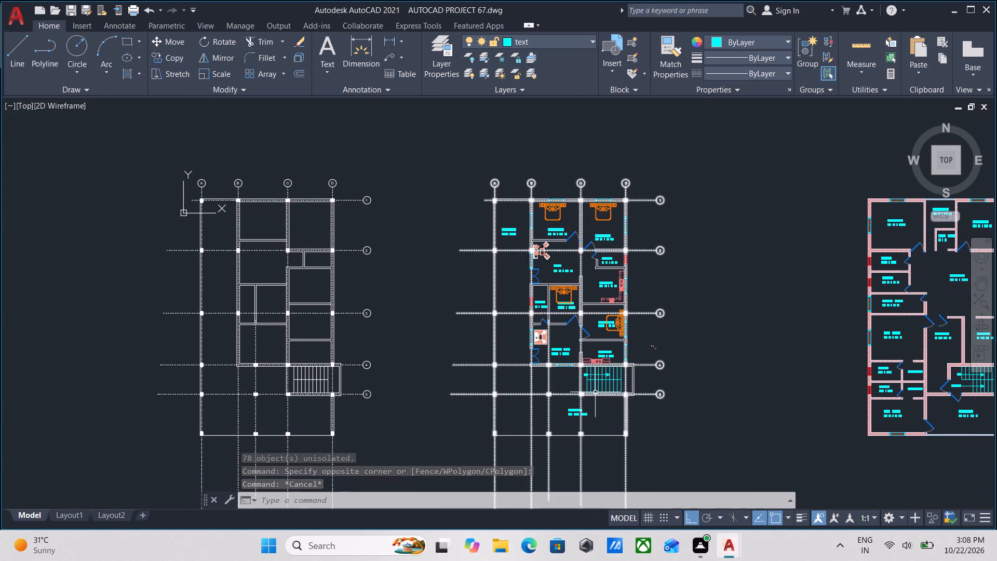
Turn on Clean Screen to enlarge the drawing area.
{"action": "key", "text": "ctrl+0"}
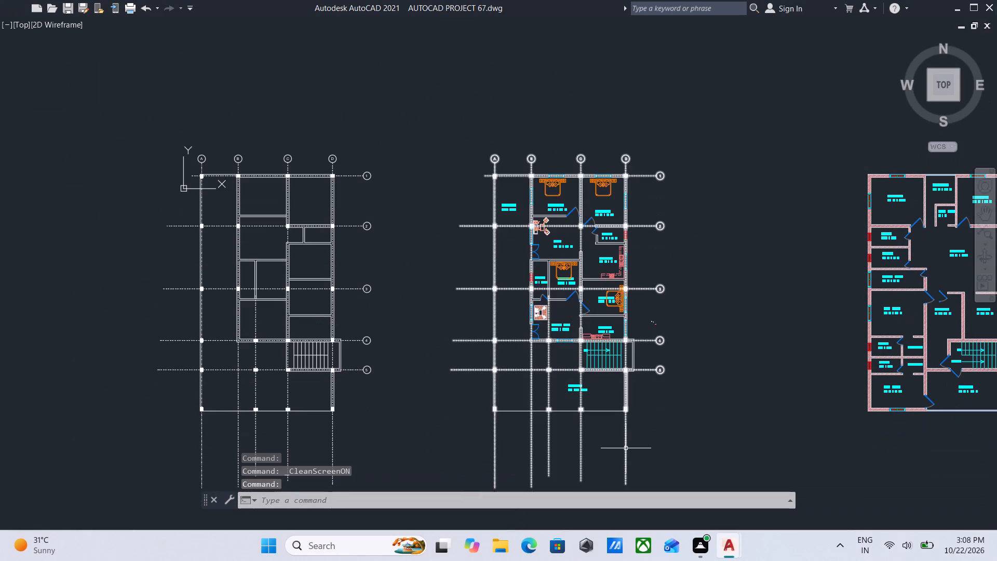
Erase the entire unlabelled wall plan with its grid lines and bubbles, west of the furnished plan.
{"action": "scroll", "coordinate": [328, 444], "scroll_direction": "up", "scroll_amount": 1}
{"action": "left_click", "coordinate": [393, 423]}
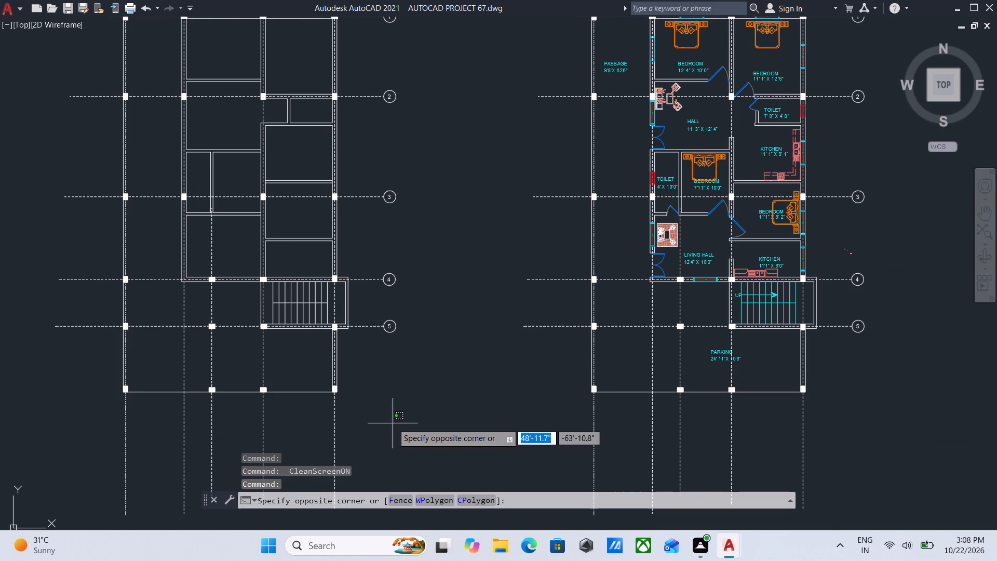
{"action": "middle_click_drag", "start_coordinate": [151, 116], "coordinate": [225, 209]}
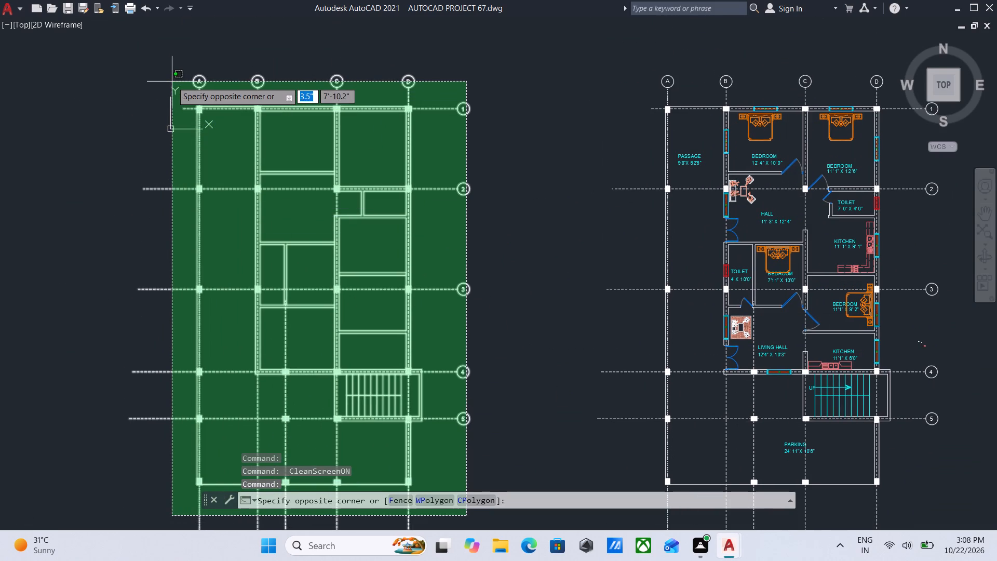
{"action": "left_click", "coordinate": [136, 73]}
{"action": "scroll", "coordinate": [136, 73], "scroll_direction": "down", "scroll_amount": 3}
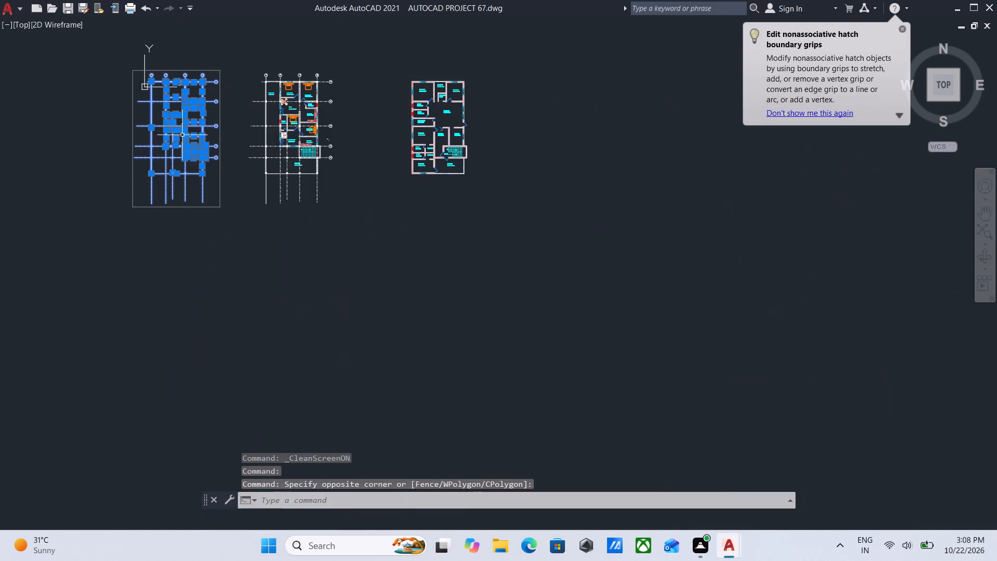
{"action": "middle_click_drag", "start_coordinate": [183, 135], "coordinate": [252, 194]}
{"action": "scroll", "coordinate": [218, 196], "scroll_direction": "up", "scroll_amount": 3}
{"action": "scroll", "coordinate": [142, 183], "scroll_direction": "down", "scroll_amount": 2}
{"action": "middle_click_drag", "start_coordinate": [142, 183], "coordinate": [184, 199]}
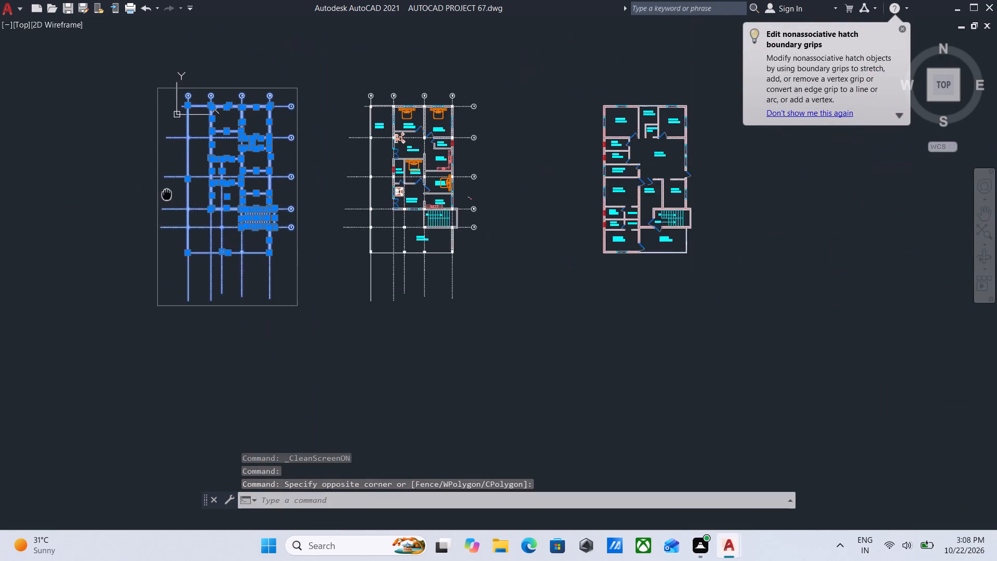
{"action": "middle_click_drag", "start_coordinate": [184, 199], "coordinate": [239, 197]}
{"action": "right_click", "coordinate": [170, 177]}
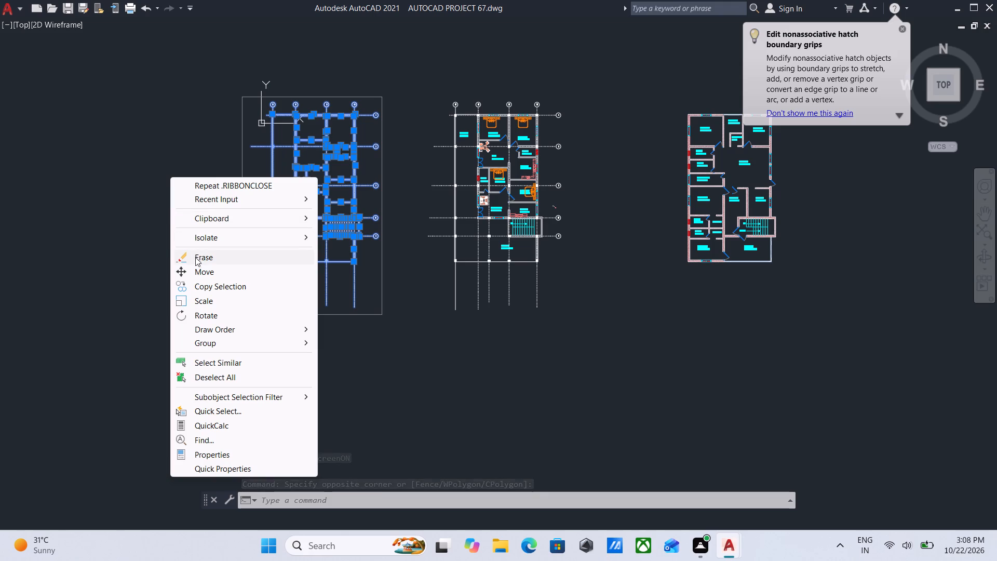
{"action": "left_click", "coordinate": [199, 262]}
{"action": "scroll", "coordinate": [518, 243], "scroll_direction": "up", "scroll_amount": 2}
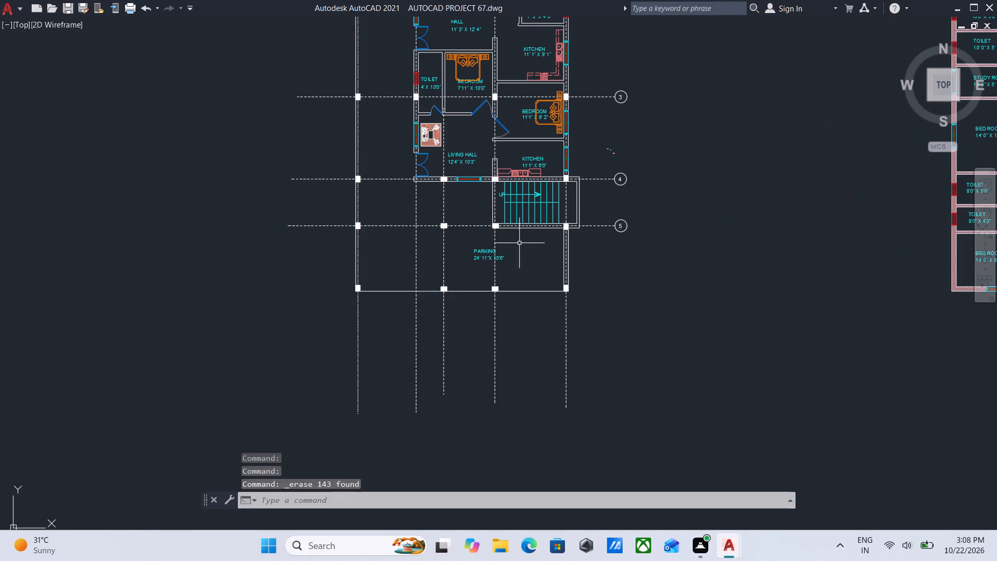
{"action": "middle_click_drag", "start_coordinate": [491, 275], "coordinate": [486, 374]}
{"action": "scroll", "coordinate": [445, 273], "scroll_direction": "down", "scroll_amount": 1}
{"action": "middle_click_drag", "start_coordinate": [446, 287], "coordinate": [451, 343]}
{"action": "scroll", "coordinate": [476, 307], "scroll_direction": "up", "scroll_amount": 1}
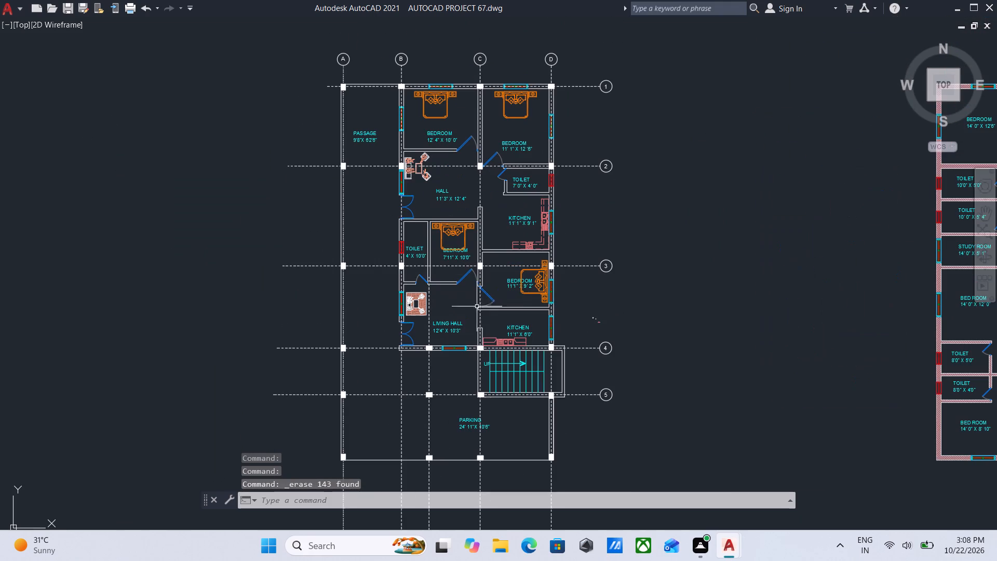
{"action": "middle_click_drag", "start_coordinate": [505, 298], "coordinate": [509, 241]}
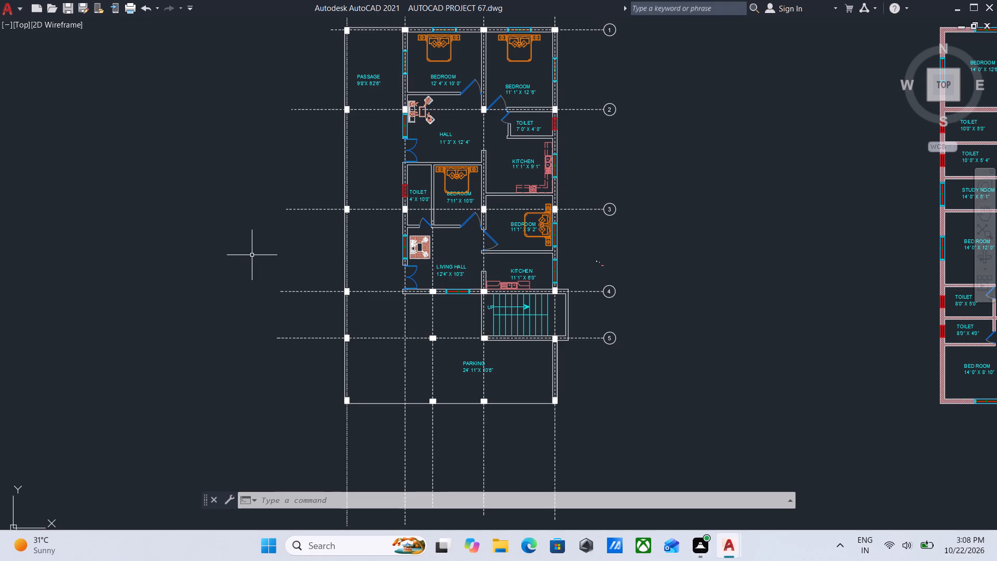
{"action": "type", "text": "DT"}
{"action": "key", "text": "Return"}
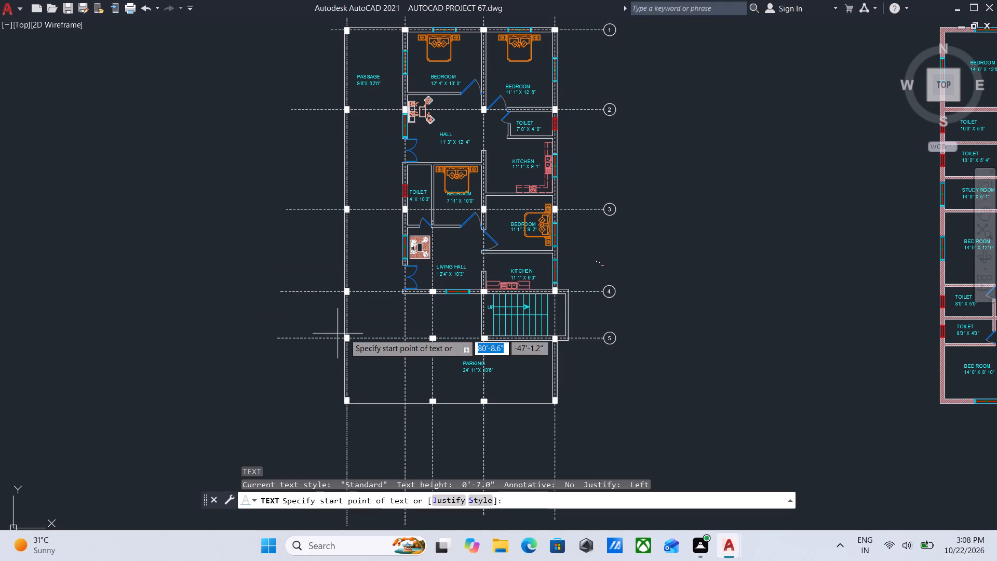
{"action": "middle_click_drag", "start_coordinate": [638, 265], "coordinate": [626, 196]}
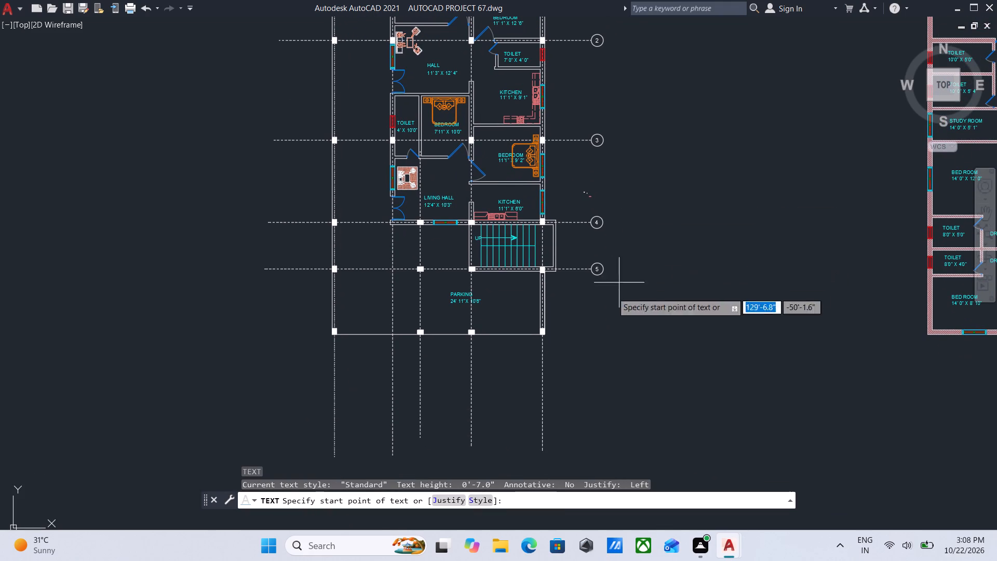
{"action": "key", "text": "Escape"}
Erase the stray marks outside the furnished plan, east of the south kitchen and north of grid bubble 4.
{"action": "scroll", "coordinate": [587, 194], "scroll_direction": "up", "scroll_amount": 3}
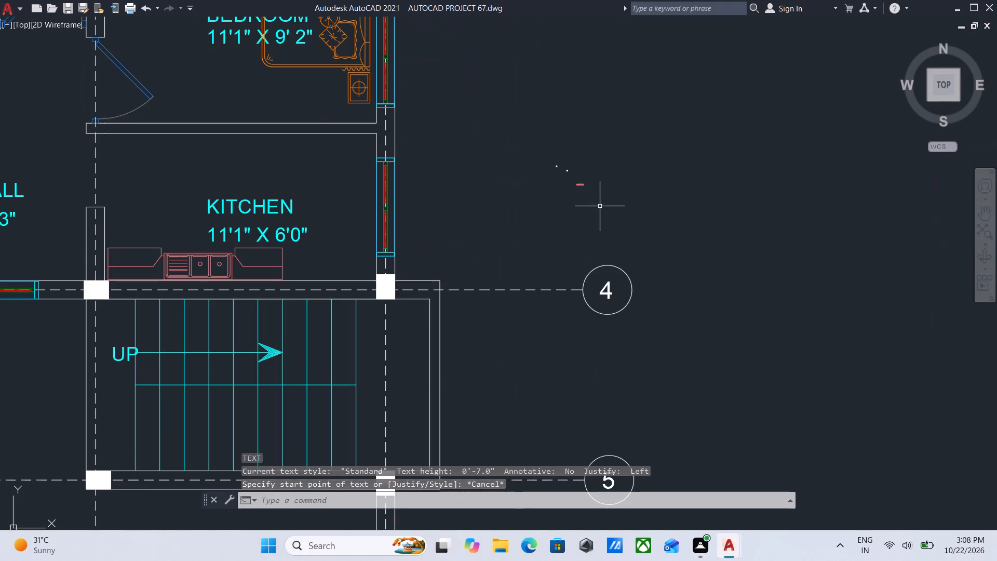
{"action": "left_click_drag", "start_coordinate": [602, 216], "coordinate": [598, 210]}
{"action": "left_click", "coordinate": [534, 146]}
{"action": "right_click", "coordinate": [534, 146]}
{"action": "left_click", "coordinate": [585, 224]}
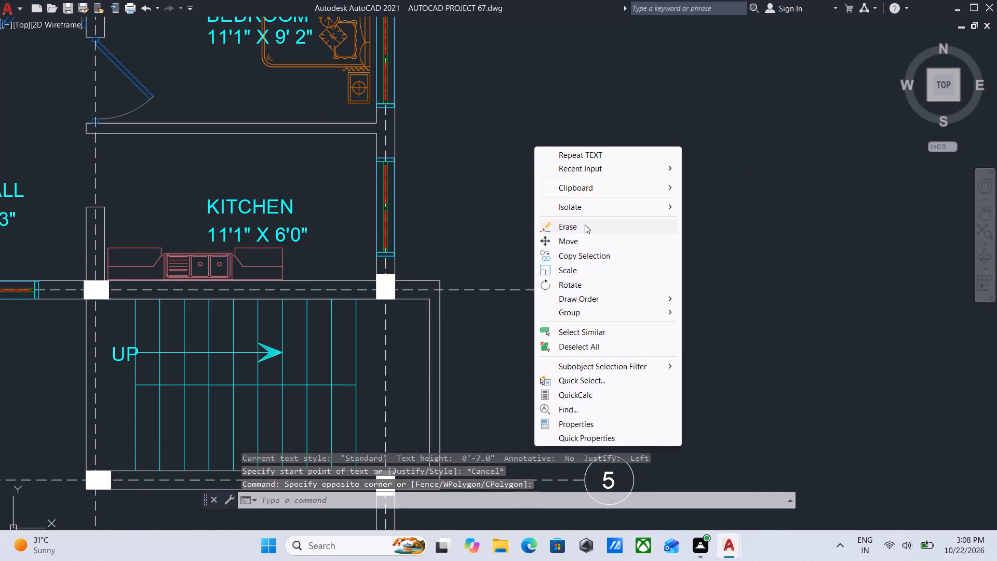
Examine the furnished plan from the north grid bubbles down to the parking area.
{"action": "scroll", "coordinate": [568, 168], "scroll_direction": "down", "scroll_amount": 2}
{"action": "middle_click_drag", "start_coordinate": [565, 169], "coordinate": [555, 322]}
{"action": "middle_click_drag", "start_coordinate": [543, 228], "coordinate": [562, 376]}
{"action": "scroll", "coordinate": [563, 377], "scroll_direction": "down", "scroll_amount": 1}
{"action": "middle_click_drag", "start_coordinate": [534, 210], "coordinate": [547, 369]}
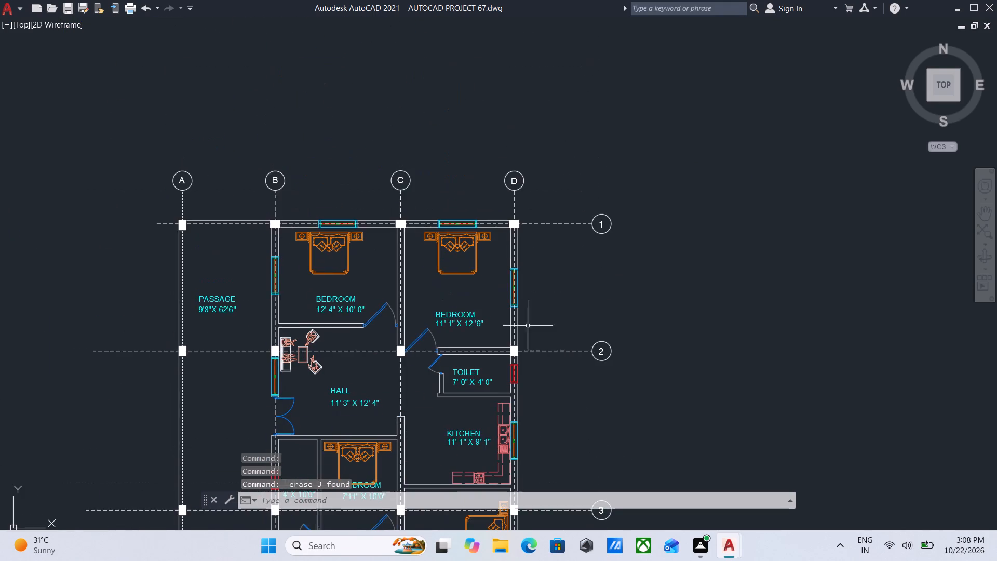
{"action": "scroll", "coordinate": [398, 168], "scroll_direction": "up", "scroll_amount": 2}
{"action": "scroll", "coordinate": [394, 171], "scroll_direction": "down", "scroll_amount": 2}
{"action": "middle_click_drag", "start_coordinate": [439, 287], "coordinate": [452, 82]}
{"action": "scroll", "coordinate": [426, 286], "scroll_direction": "down", "scroll_amount": 2}
{"action": "middle_click_drag", "start_coordinate": [422, 289], "coordinate": [426, 249]}
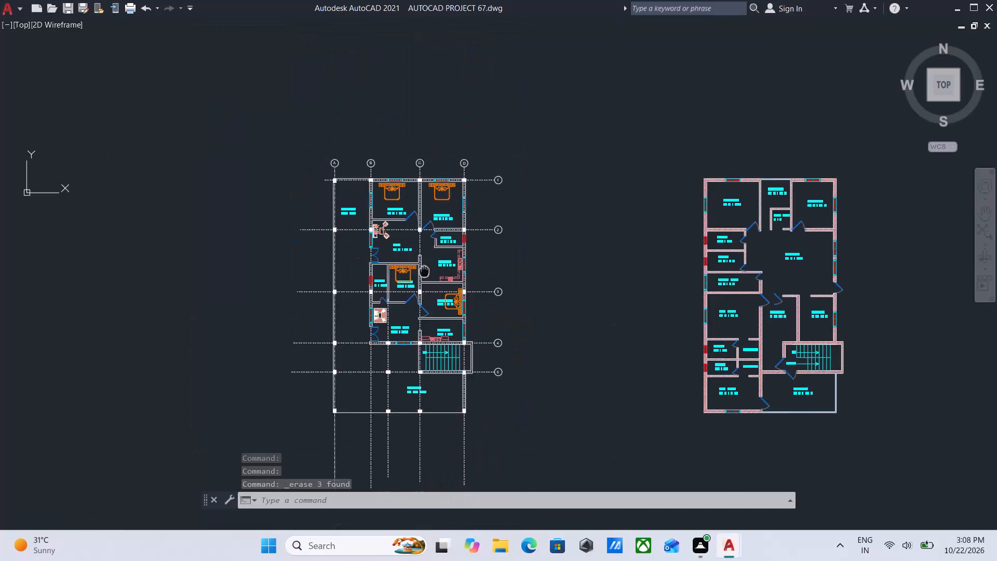
{"action": "middle_click_drag", "start_coordinate": [426, 249], "coordinate": [437, 136]}
{"action": "scroll", "coordinate": [407, 291], "scroll_direction": "up", "scroll_amount": 1}
{"action": "middle_click_drag", "start_coordinate": [407, 291], "coordinate": [407, 324]}
{"action": "middle_click_drag", "start_coordinate": [408, 316], "coordinate": [362, 402]}
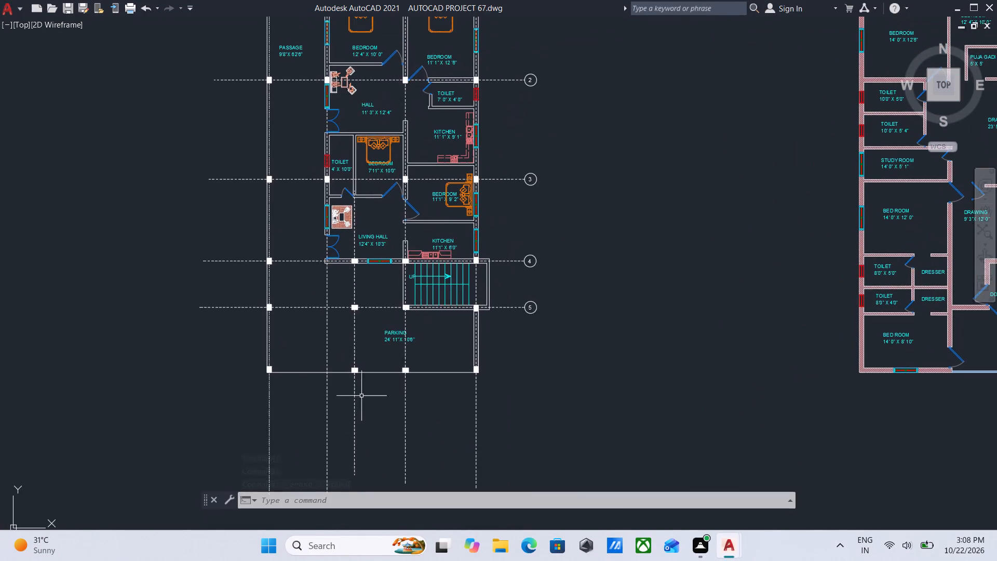
{"action": "scroll", "coordinate": [362, 296], "scroll_direction": "up", "scroll_amount": 1}
{"action": "middle_click_drag", "start_coordinate": [360, 295], "coordinate": [306, 402]}
{"action": "middle_click_drag", "start_coordinate": [457, 294], "coordinate": [432, 323]}
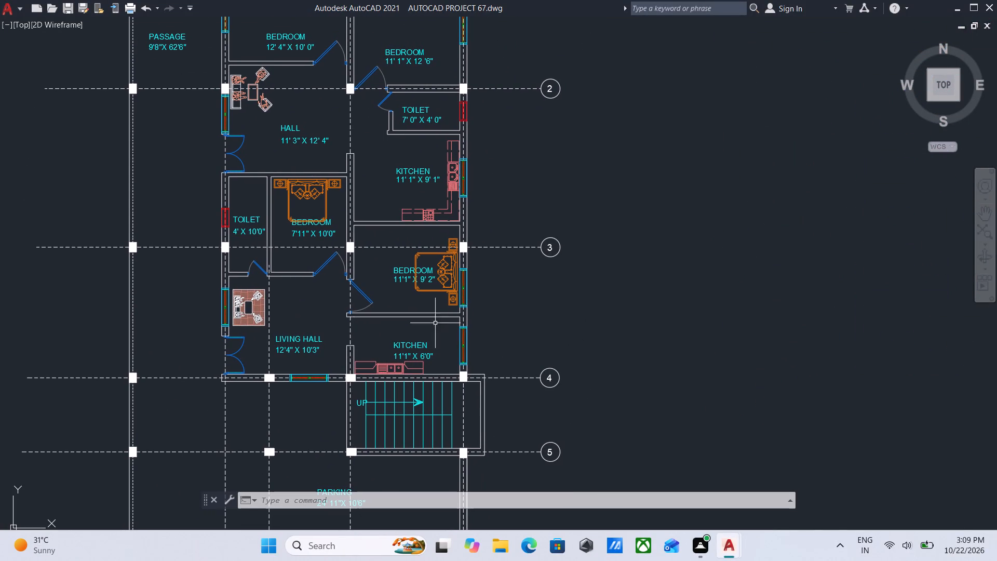
Add a horizontal single-line title "GROUND FLOOR PLAN", about 0'-11.6" high, starting between grid bubbles B and C of the furnished plan.
{"action": "key", "text": "d"}
{"action": "key", "text": "t"}
{"action": "key", "text": "Return"}
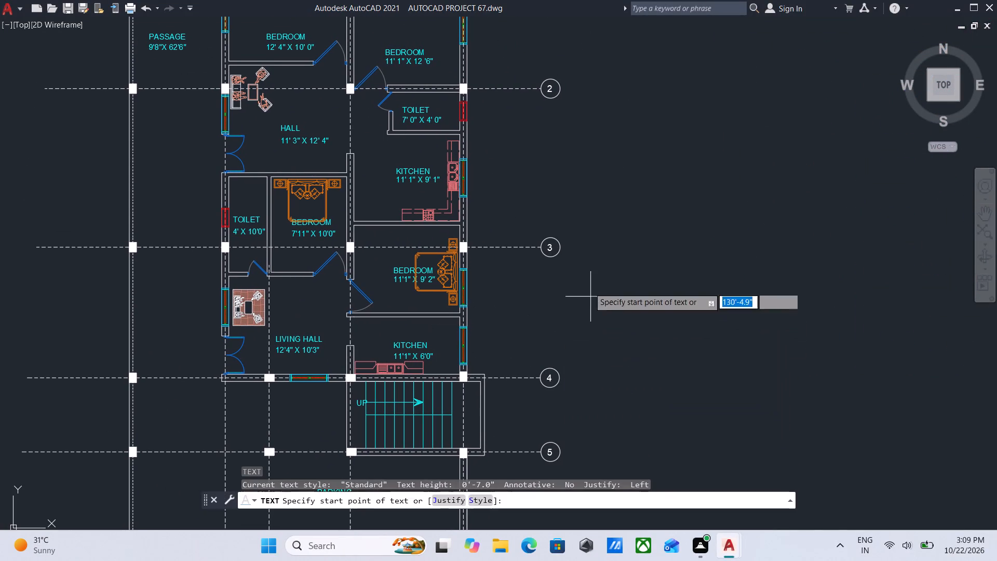
{"action": "scroll", "coordinate": [577, 234], "scroll_direction": "down", "scroll_amount": 1}
{"action": "middle_click_drag", "start_coordinate": [574, 248], "coordinate": [568, 309]}
{"action": "scroll", "coordinate": [544, 290], "scroll_direction": "up", "scroll_amount": 1}
{"action": "scroll", "coordinate": [536, 271], "scroll_direction": "down", "scroll_amount": 1}
{"action": "middle_click_drag", "start_coordinate": [536, 271], "coordinate": [540, 266]}
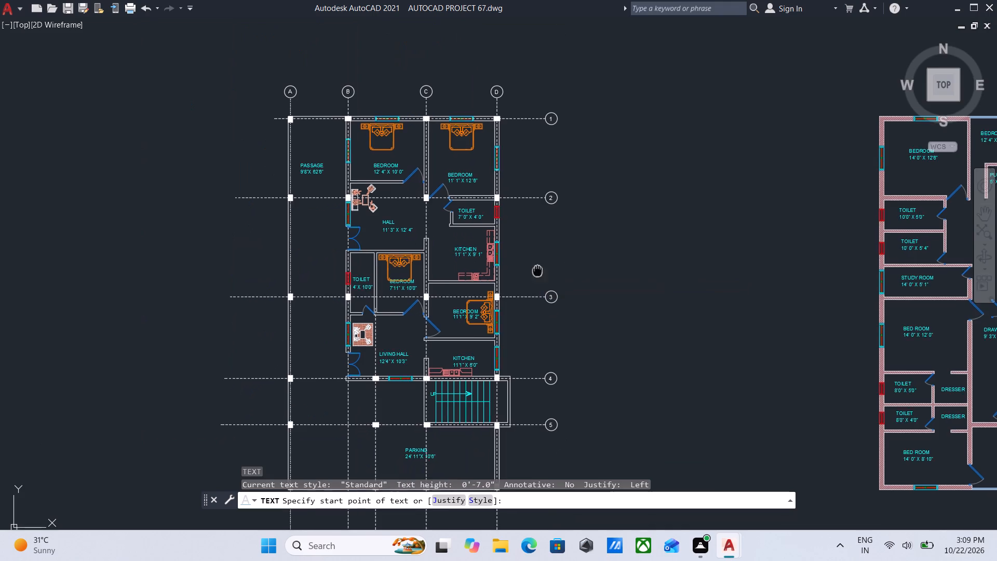
{"action": "middle_click_drag", "start_coordinate": [540, 266], "coordinate": [588, 197]}
{"action": "middle_click_drag", "start_coordinate": [619, 358], "coordinate": [599, 217]}
{"action": "scroll", "coordinate": [412, 344], "scroll_direction": "up", "scroll_amount": 2}
{"action": "scroll", "coordinate": [441, 335], "scroll_direction": "down", "scroll_amount": 4}
{"action": "middle_click_drag", "start_coordinate": [449, 326], "coordinate": [446, 490]}
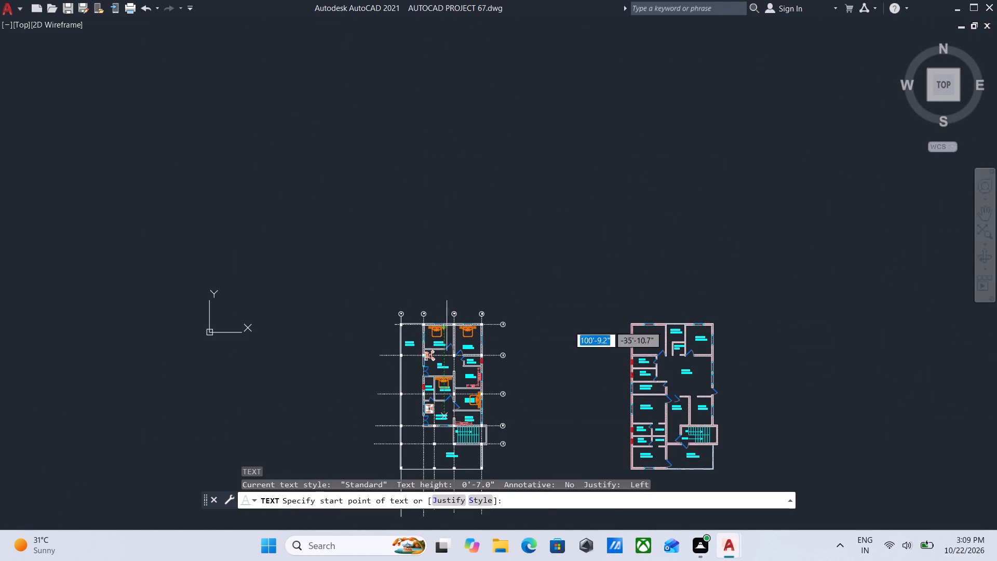
{"action": "scroll", "coordinate": [437, 276], "scroll_direction": "up", "scroll_amount": 2}
{"action": "scroll", "coordinate": [429, 348], "scroll_direction": "up", "scroll_amount": 2}
{"action": "left_click", "coordinate": [438, 377]}
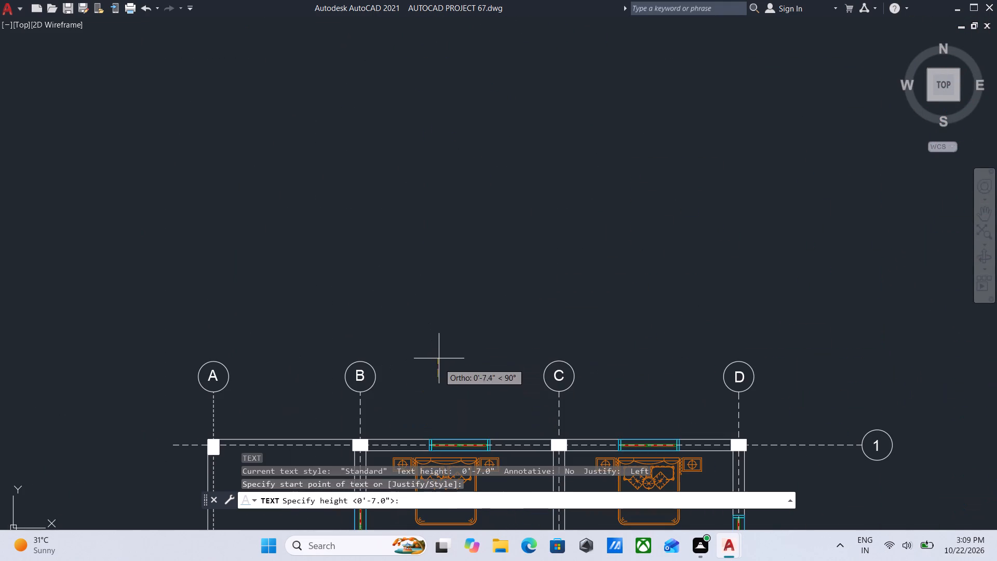
{"action": "scroll", "coordinate": [436, 353], "scroll_direction": "up", "scroll_amount": 2}
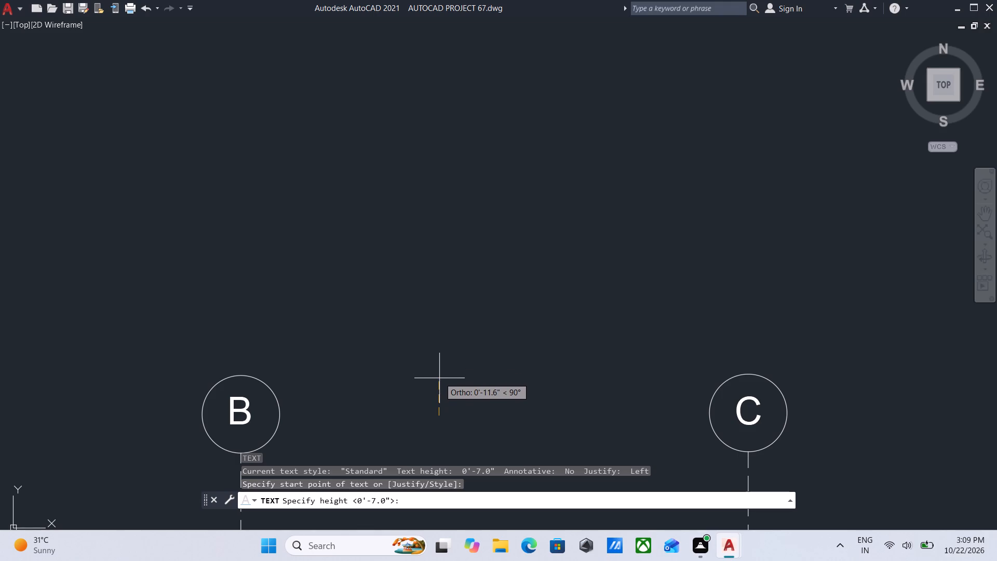
{"action": "left_click", "coordinate": [439, 377]}
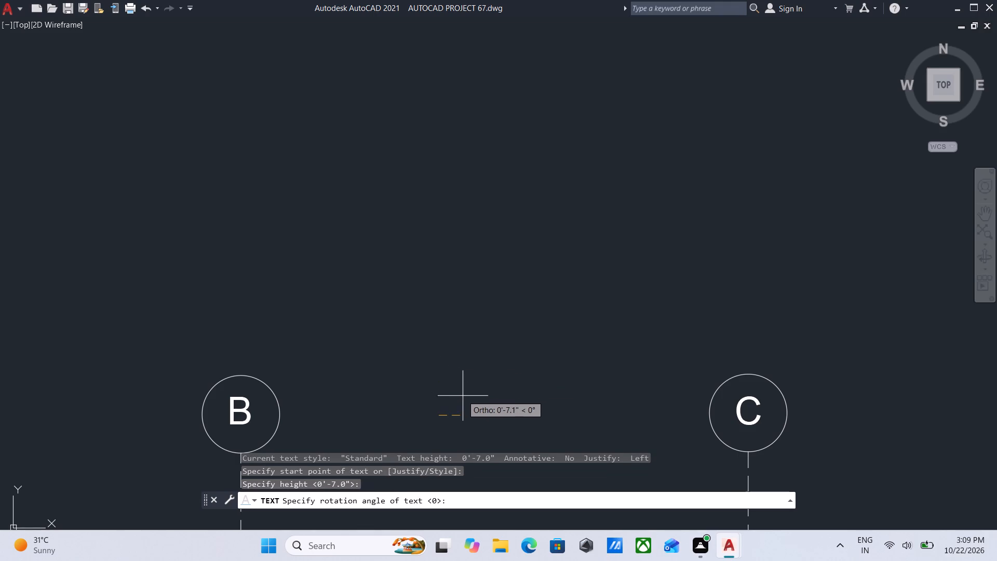
{"action": "left_click", "coordinate": [474, 404]}
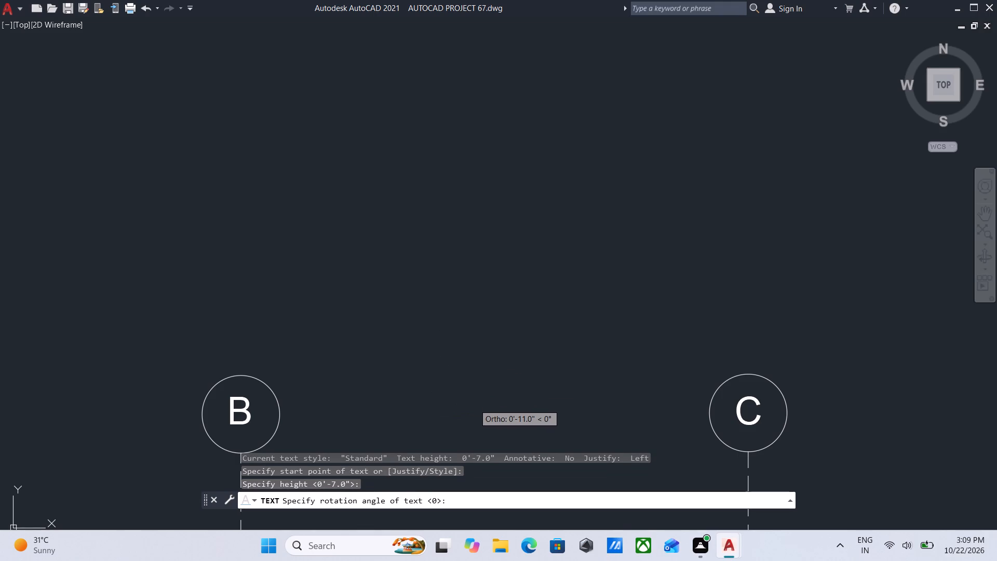
{"action": "scroll", "coordinate": [474, 404], "scroll_direction": "down", "scroll_amount": 2}
{"action": "middle_click_drag", "start_coordinate": [474, 404], "coordinate": [493, 273]}
{"action": "scroll", "coordinate": [496, 237], "scroll_direction": "down", "scroll_amount": 1}
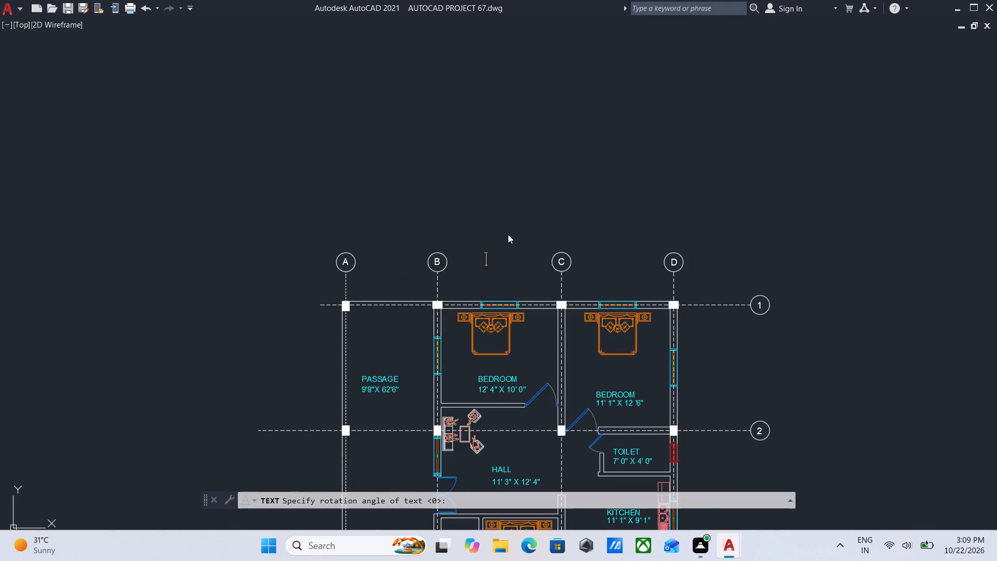
{"action": "type", "text": "GROUND"}
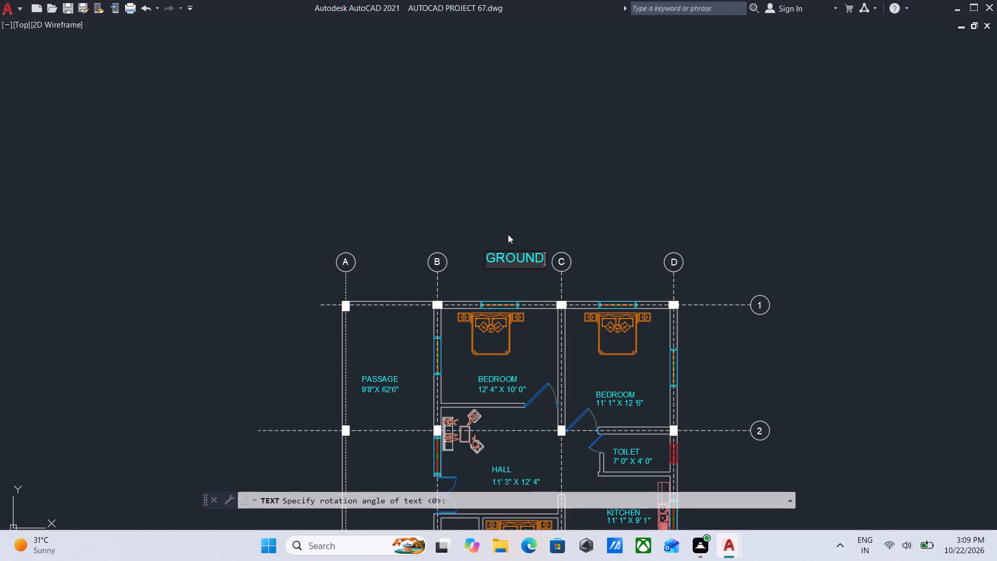
{"action": "key", "text": "space"}
{"action": "type", "text": "FLOOR"}
{"action": "key", "text": "space"}
{"action": "type", "text": "PLAN"}
{"action": "key", "text": "Return"}
{"action": "key", "text": "Return"}
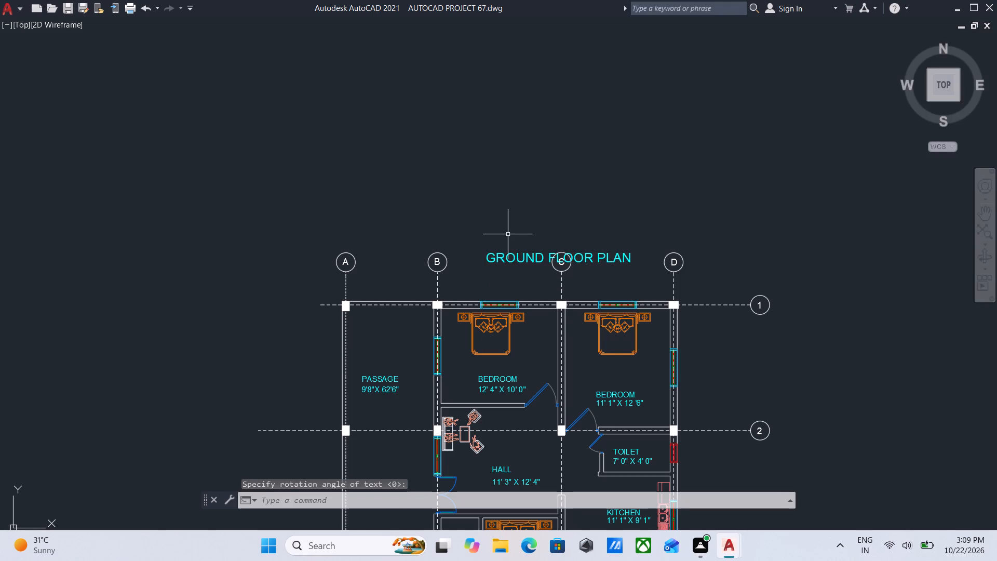
{"action": "key", "text": "Escape"}
With Ortho off, move the GROUND FLOOR PLAN title north-west, clear of the grid bubbles, so it starts above bubble B.
{"action": "left_click", "coordinate": [517, 279]}
{"action": "left_click", "coordinate": [497, 240]}
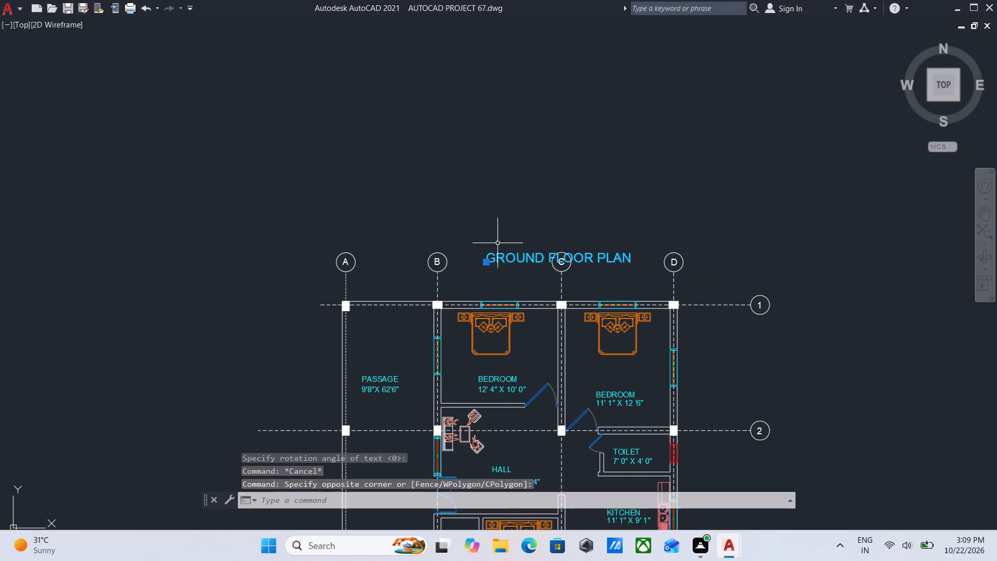
{"action": "left_click", "coordinate": [485, 263]}
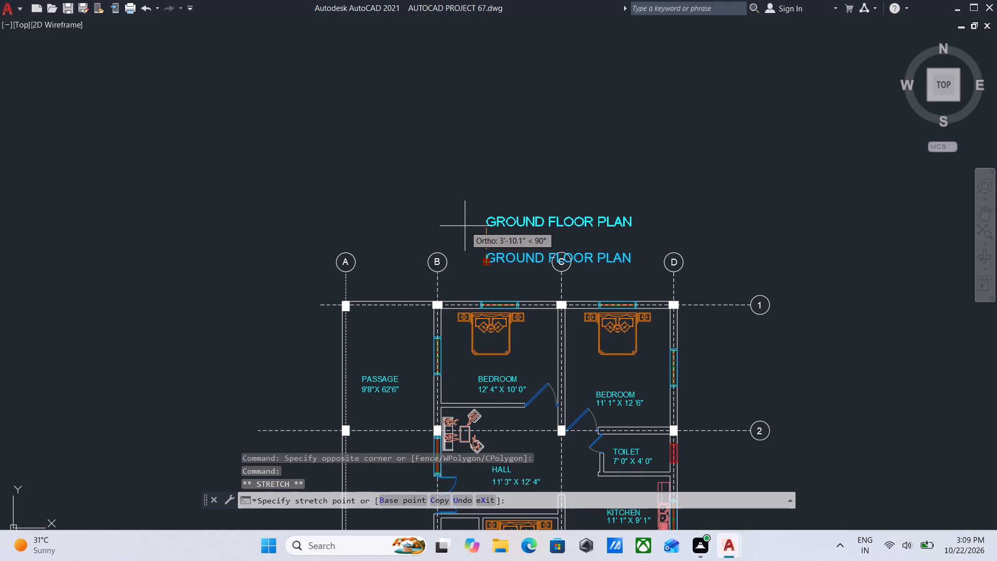
{"action": "key", "text": "F8"}
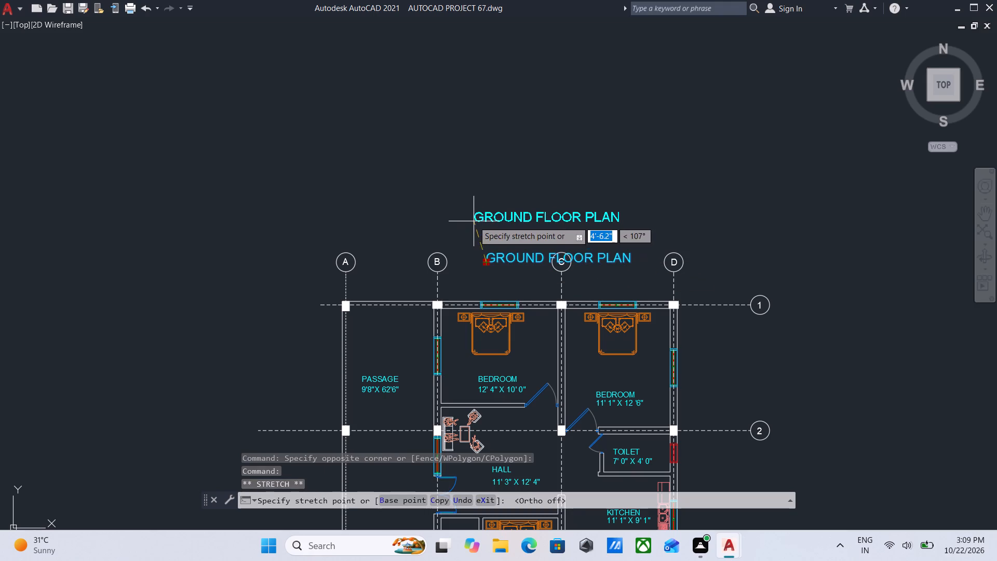
{"action": "left_click", "coordinate": [434, 217]}
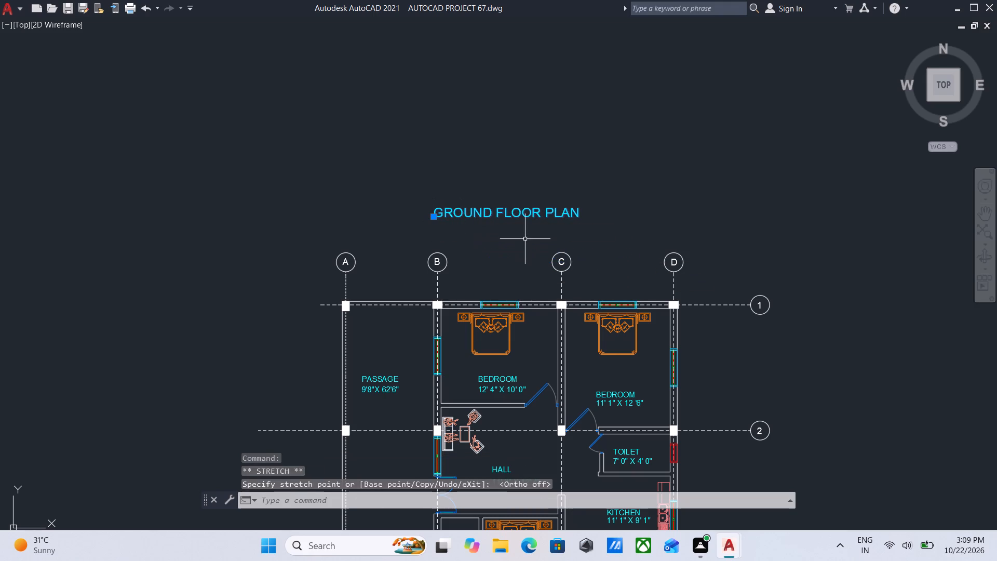
{"action": "scroll", "coordinate": [525, 239], "scroll_direction": "down", "scroll_amount": 1}
{"action": "key", "text": "Escape"}
Copy the GROUND FLOOR PLAN title to just north of the hatched-wall plan on the east.
{"action": "left_click_drag", "start_coordinate": [525, 239], "coordinate": [521, 232]}
{"action": "left_click", "coordinate": [504, 208]}
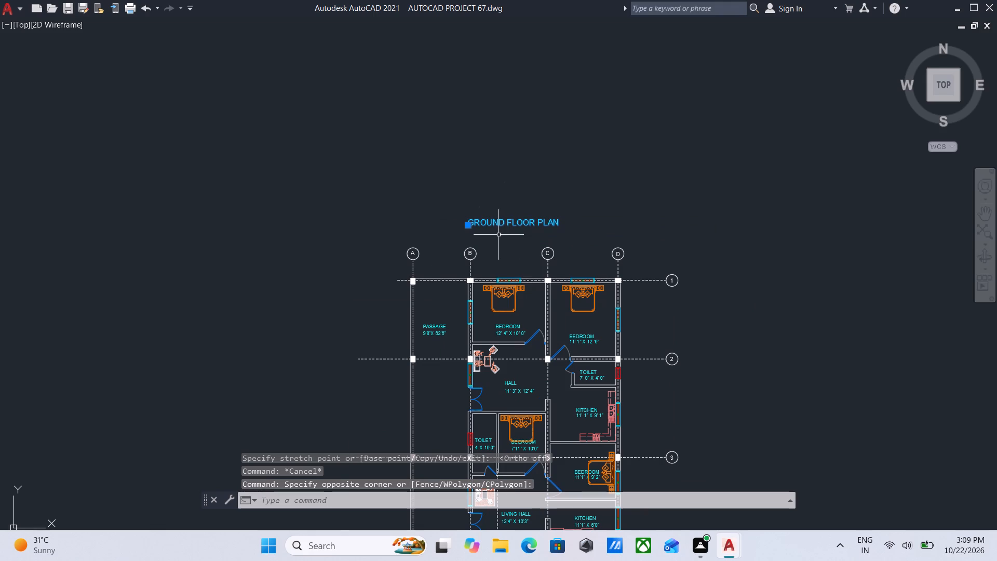
{"action": "type", "text": "CO"}
{"action": "key", "text": "Return"}
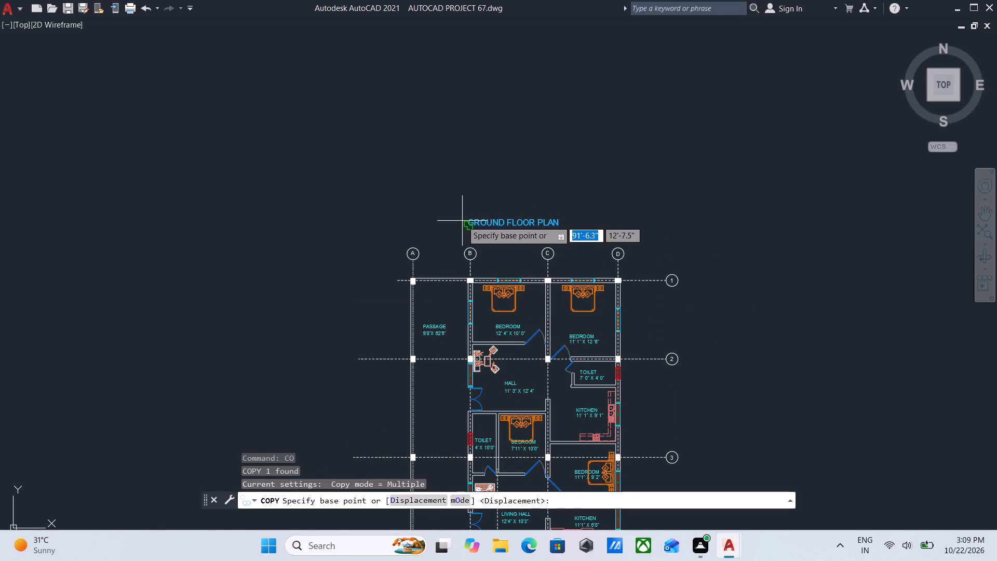
{"action": "left_click", "coordinate": [466, 222]}
{"action": "scroll", "coordinate": [653, 242], "scroll_direction": "down", "scroll_amount": 1}
{"action": "middle_click_drag", "start_coordinate": [653, 242], "coordinate": [435, 247]}
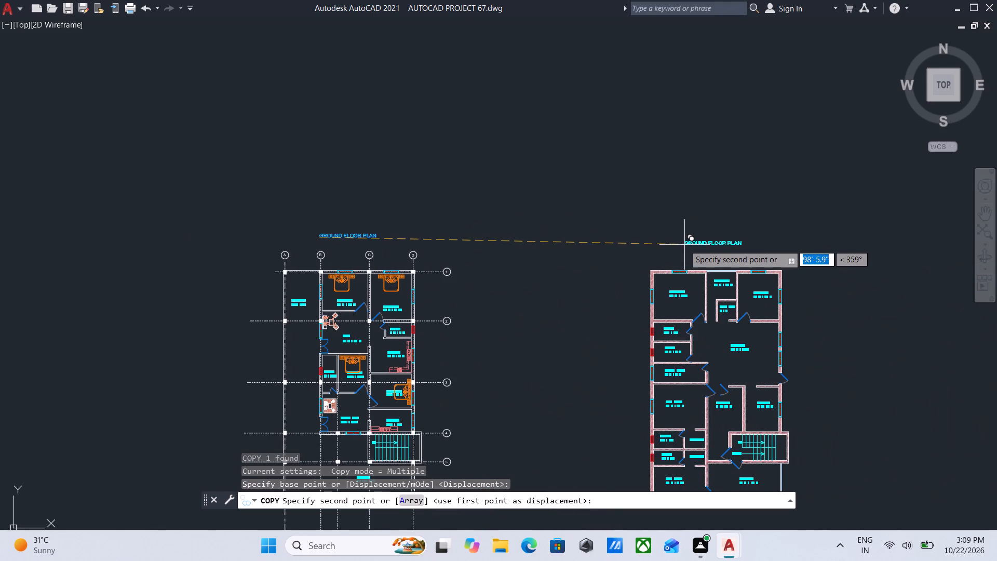
{"action": "left_click", "coordinate": [684, 245]}
{"action": "key", "text": "Escape"}
Change the copied title above the hatched-wall plan to "FIRST FLOOR PLAN".
{"action": "scroll", "coordinate": [724, 239], "scroll_direction": "up", "scroll_amount": 2}
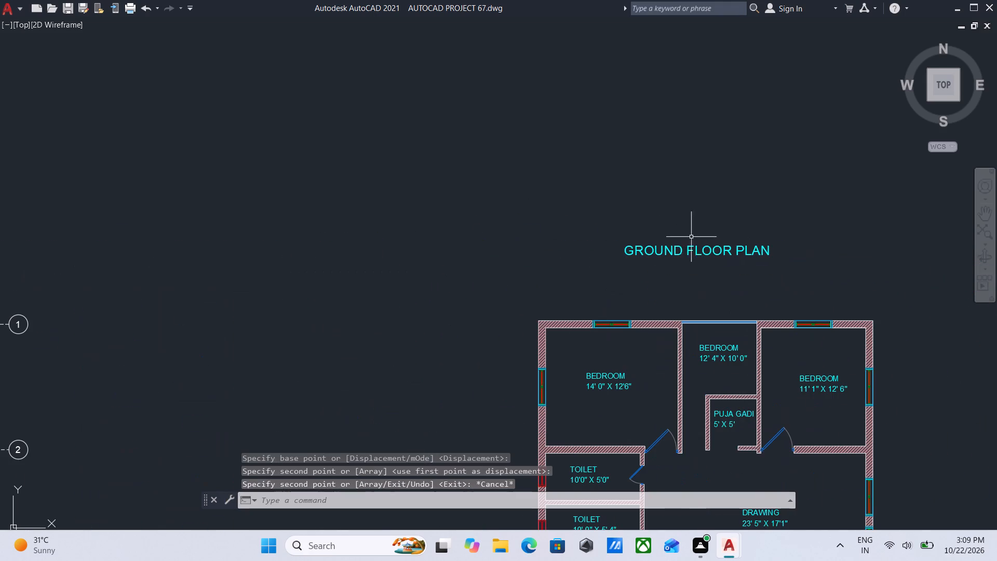
{"action": "double_click", "coordinate": [674, 253]}
{"action": "left_click", "coordinate": [681, 252]}
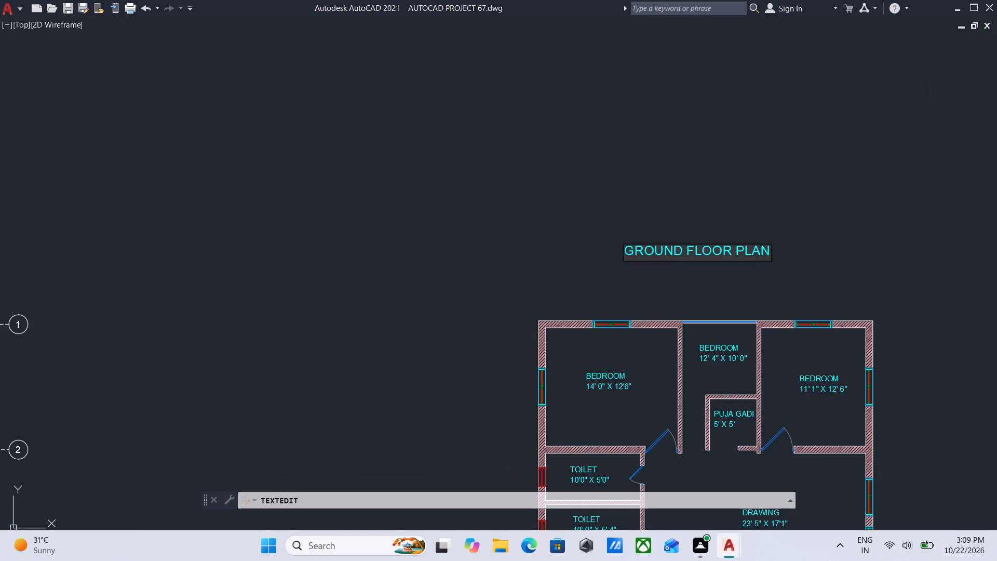
{"action": "key", "text": "BackSpace"}
{"action": "key", "text": "BackSpace"}
{"action": "key", "text": "BackSpace"}
{"action": "key", "text": "BackSpace"}
{"action": "key", "text": "BackSpace"}
{"action": "key", "text": "BackSpace"}
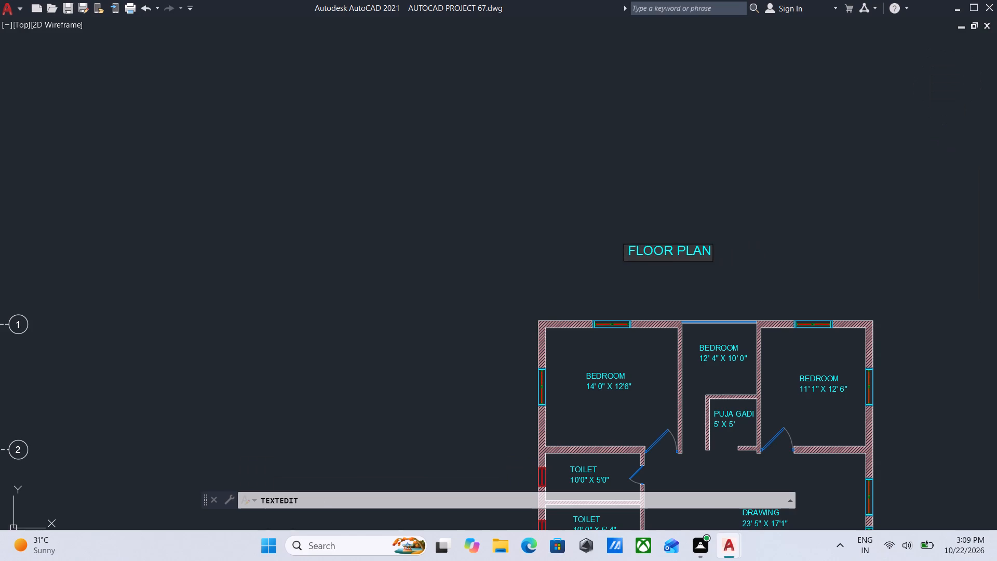
{"action": "type", "text": "FIRST"}
{"action": "key", "text": "Return"}
{"action": "key", "text": "Return"}
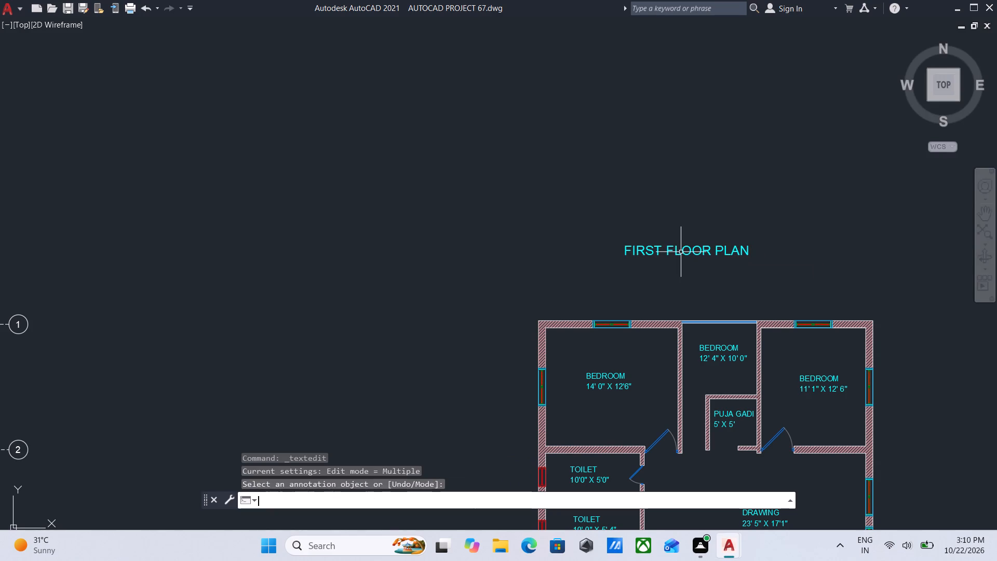
Close the Command Line window to clear the view around the ground floor plan.
{"action": "scroll", "coordinate": [681, 252], "scroll_direction": "down", "scroll_amount": 2}
{"action": "middle_click_drag", "start_coordinate": [646, 327], "coordinate": [652, 228]}
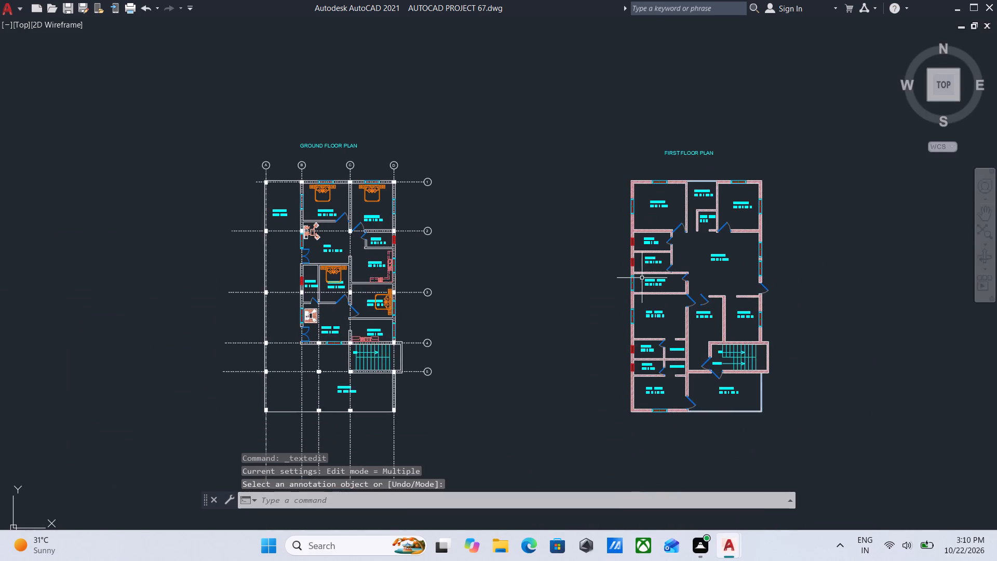
{"action": "scroll", "coordinate": [640, 278], "scroll_direction": "up", "scroll_amount": 1}
{"action": "middle_click_drag", "start_coordinate": [639, 279], "coordinate": [739, 277]}
{"action": "middle_click_drag", "start_coordinate": [479, 287], "coordinate": [710, 276]}
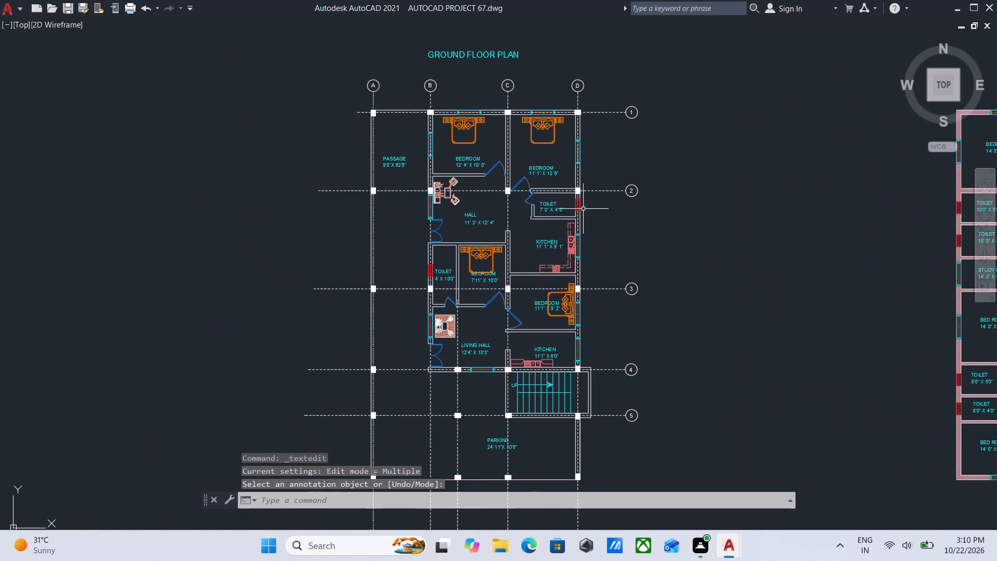
{"action": "middle_click_drag", "start_coordinate": [469, 61], "coordinate": [510, 58]}
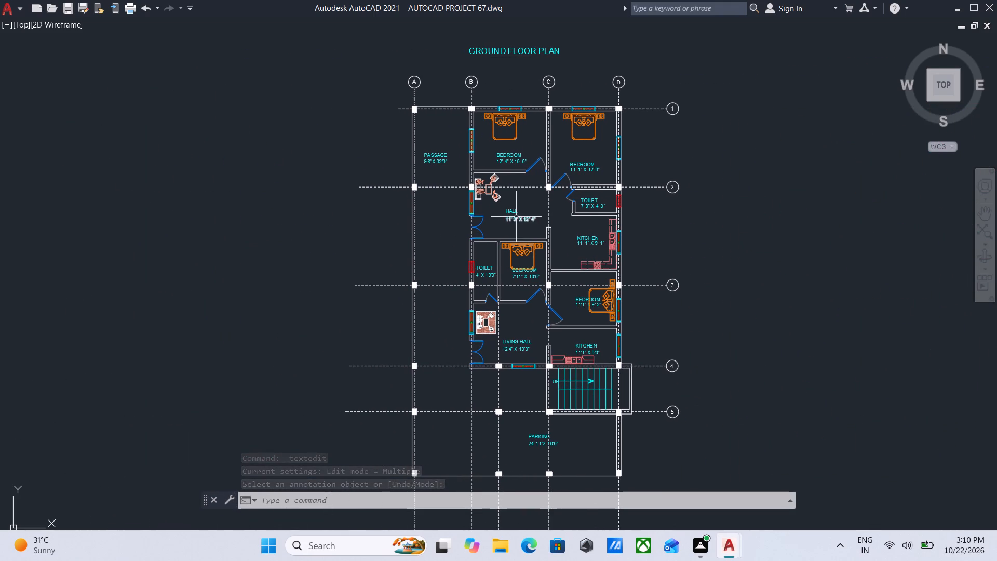
{"action": "left_click", "coordinate": [214, 501]}
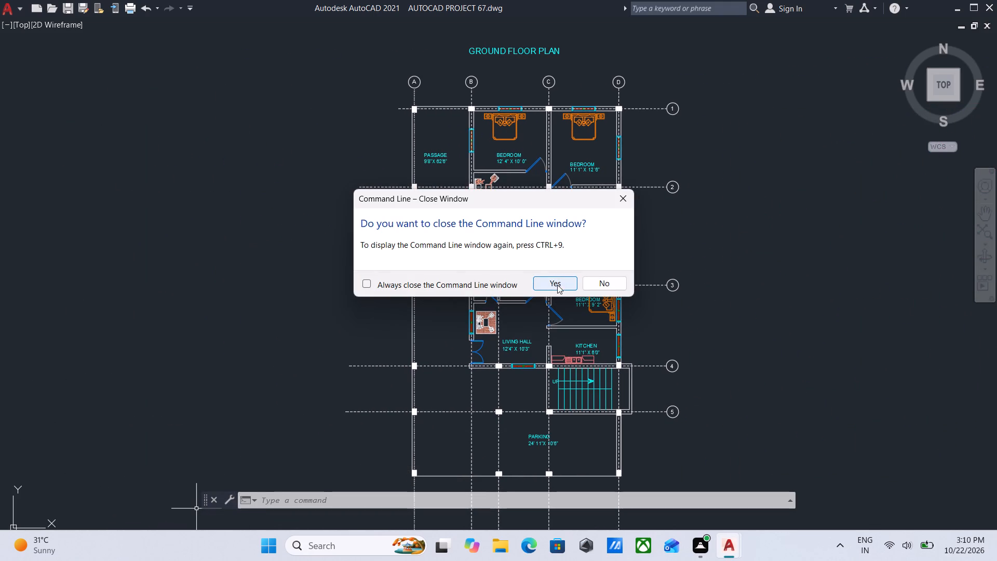
{"action": "left_click", "coordinate": [557, 285]}
Capture a rectangular screenshot of the ground floor plan with its grid lines and bubbles, from just below its title.
{"action": "scroll", "coordinate": [572, 322], "scroll_direction": "up", "scroll_amount": 1}
{"action": "scroll", "coordinate": [572, 322], "scroll_direction": "down", "scroll_amount": 1}
{"action": "middle_click_drag", "start_coordinate": [572, 322], "coordinate": [596, 327]}
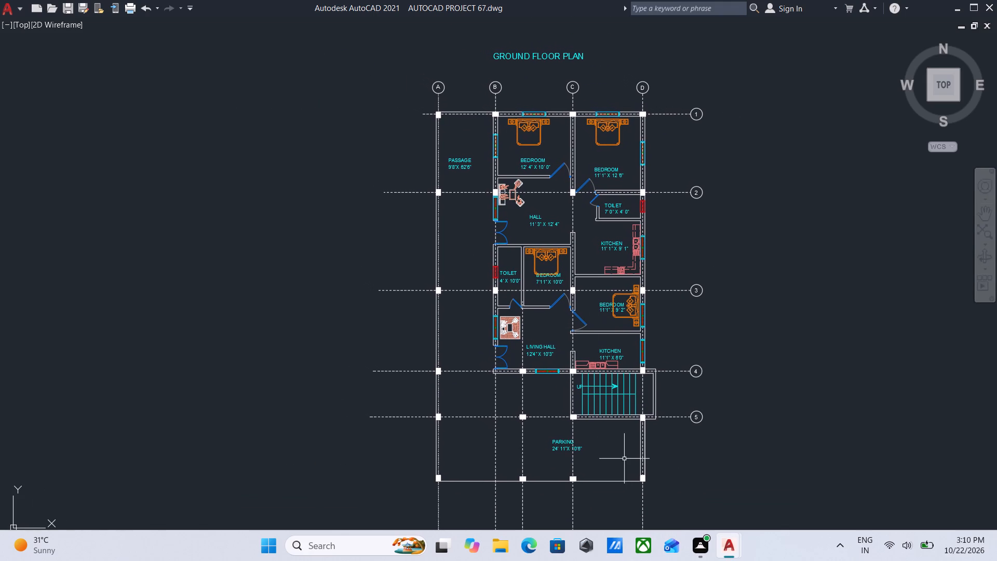
{"action": "key", "text": "shift+super+s"}
{"action": "left_click_drag", "start_coordinate": [292, 64], "coordinate": [432, 271]}
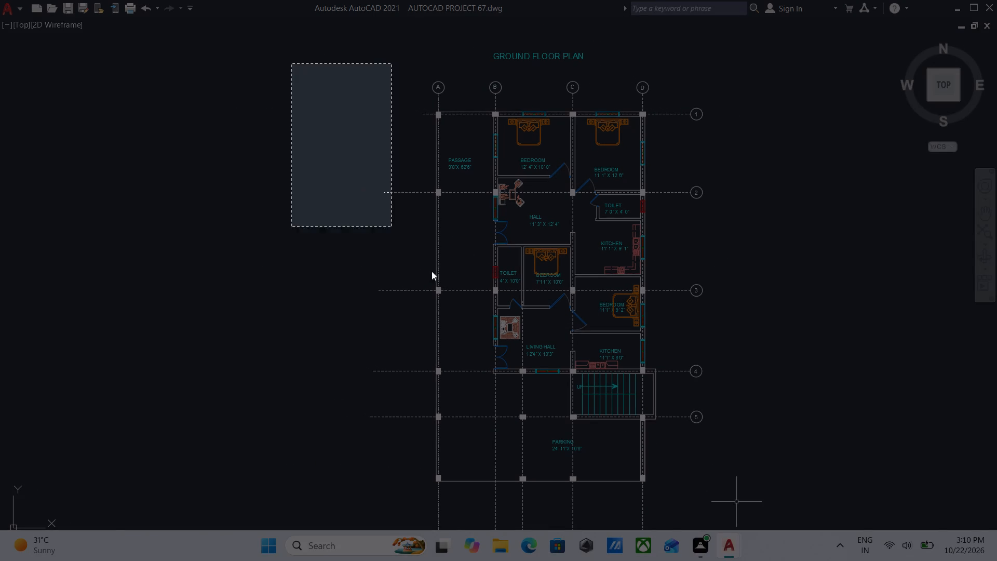
{"action": "left_click_drag", "start_coordinate": [432, 271], "coordinate": [804, 513]}
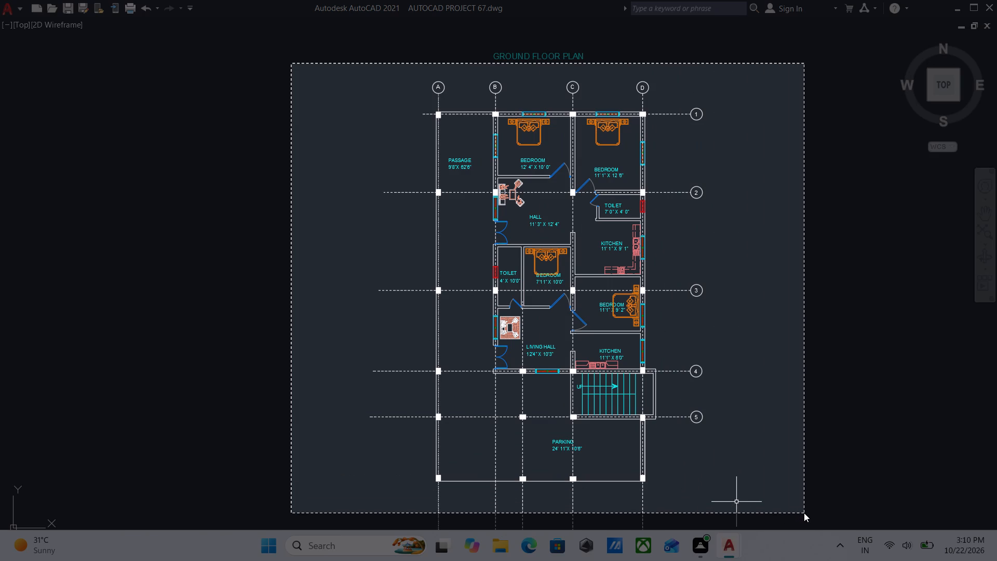
{"action": "left_click_drag", "start_coordinate": [804, 513], "coordinate": [720, 501]}
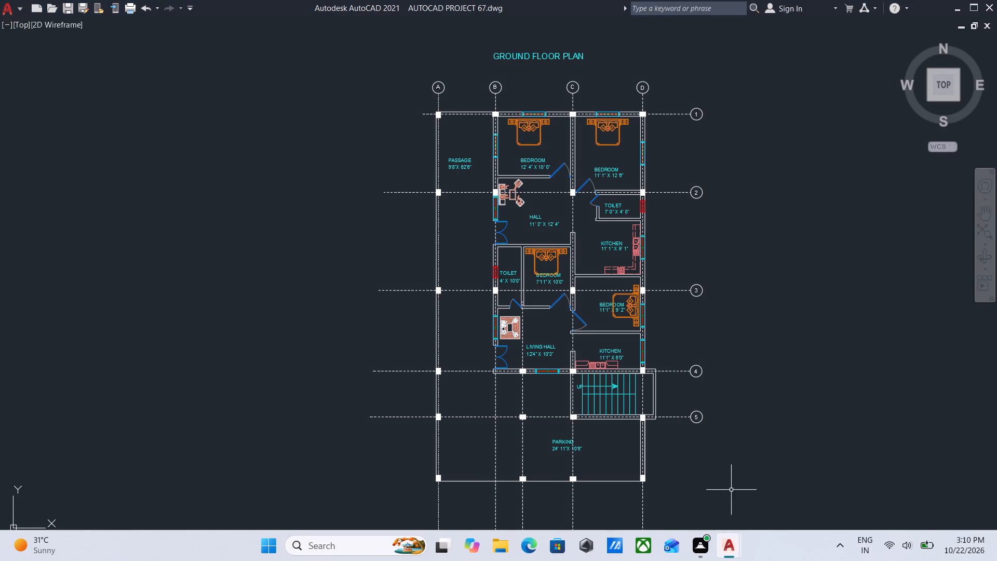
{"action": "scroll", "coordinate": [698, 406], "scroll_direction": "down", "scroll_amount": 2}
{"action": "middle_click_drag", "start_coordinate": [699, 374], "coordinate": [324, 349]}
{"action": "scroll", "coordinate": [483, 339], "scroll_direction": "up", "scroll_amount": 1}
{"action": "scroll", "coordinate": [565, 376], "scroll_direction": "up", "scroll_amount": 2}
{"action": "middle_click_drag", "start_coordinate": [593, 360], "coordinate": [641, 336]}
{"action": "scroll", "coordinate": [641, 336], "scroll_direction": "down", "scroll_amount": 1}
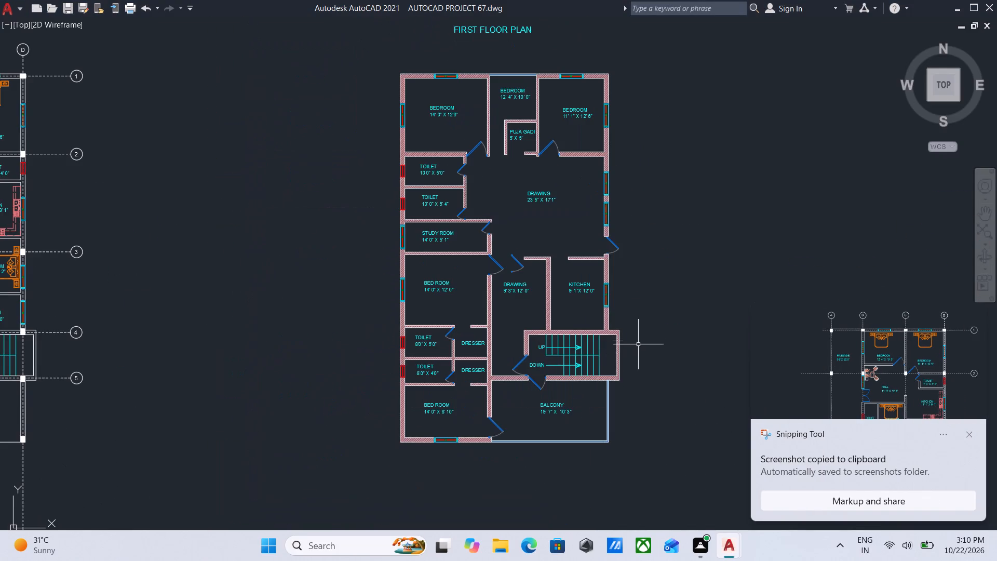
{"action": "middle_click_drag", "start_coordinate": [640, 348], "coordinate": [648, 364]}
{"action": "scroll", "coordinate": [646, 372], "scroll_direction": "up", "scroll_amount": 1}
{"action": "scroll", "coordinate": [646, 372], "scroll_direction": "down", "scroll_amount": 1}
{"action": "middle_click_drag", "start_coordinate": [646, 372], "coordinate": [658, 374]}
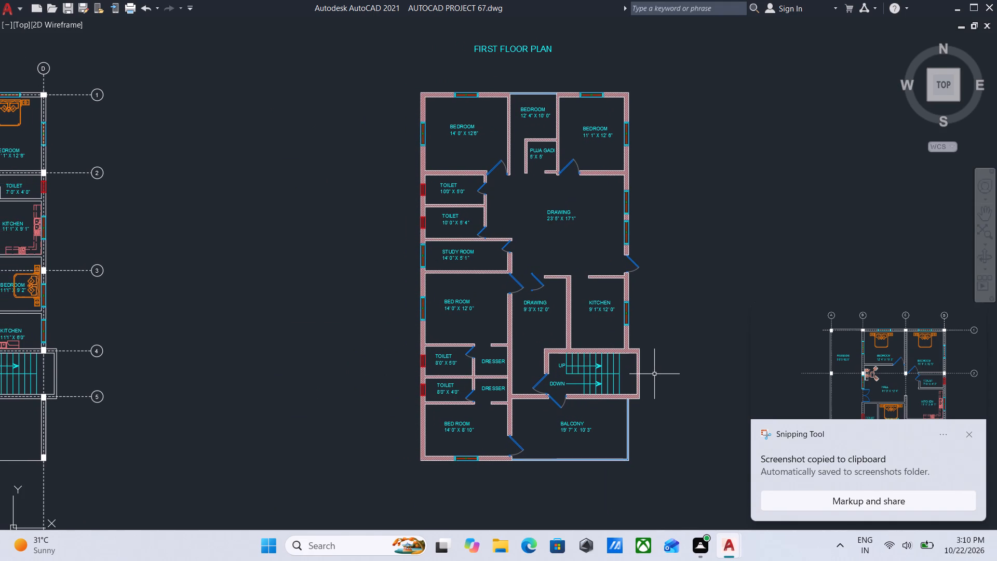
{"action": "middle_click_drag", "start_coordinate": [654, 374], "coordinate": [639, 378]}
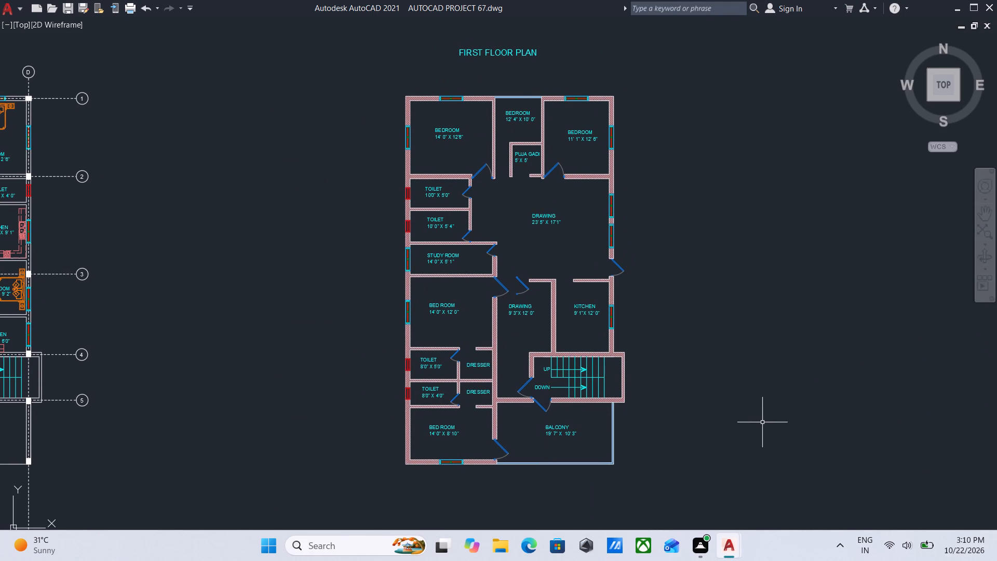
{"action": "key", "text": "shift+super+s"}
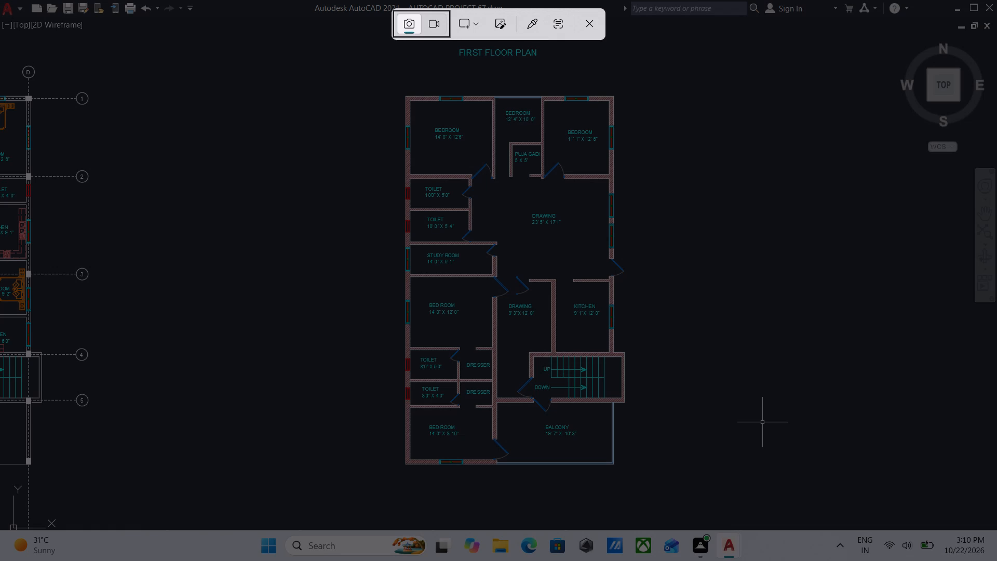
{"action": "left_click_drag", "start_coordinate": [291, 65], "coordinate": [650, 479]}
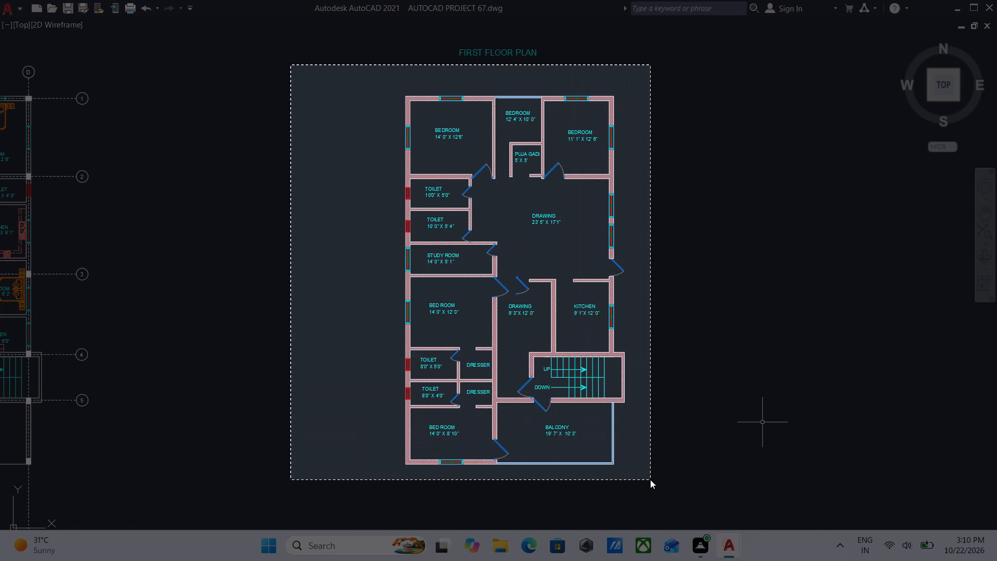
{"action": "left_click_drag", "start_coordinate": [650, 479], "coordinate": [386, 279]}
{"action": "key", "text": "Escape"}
Move the FIRST FLOOR PLAN title straight south about 5'-1", so it sits just above the plan's north wall.
{"action": "middle_click_drag", "start_coordinate": [410, 169], "coordinate": [396, 233]}
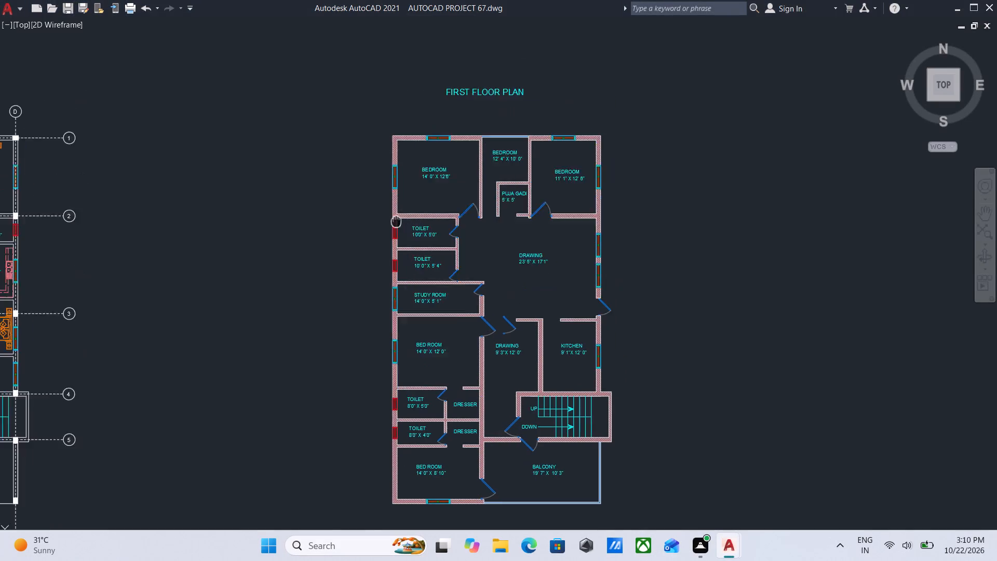
{"action": "middle_click_drag", "start_coordinate": [396, 233], "coordinate": [393, 266]}
{"action": "scroll", "coordinate": [393, 266], "scroll_direction": "up", "scroll_amount": 1}
{"action": "scroll", "coordinate": [419, 140], "scroll_direction": "up", "scroll_amount": 1}
{"action": "middle_click_drag", "start_coordinate": [412, 116], "coordinate": [320, 194]}
{"action": "left_click", "coordinate": [457, 173]}
{"action": "left_click", "coordinate": [413, 76]}
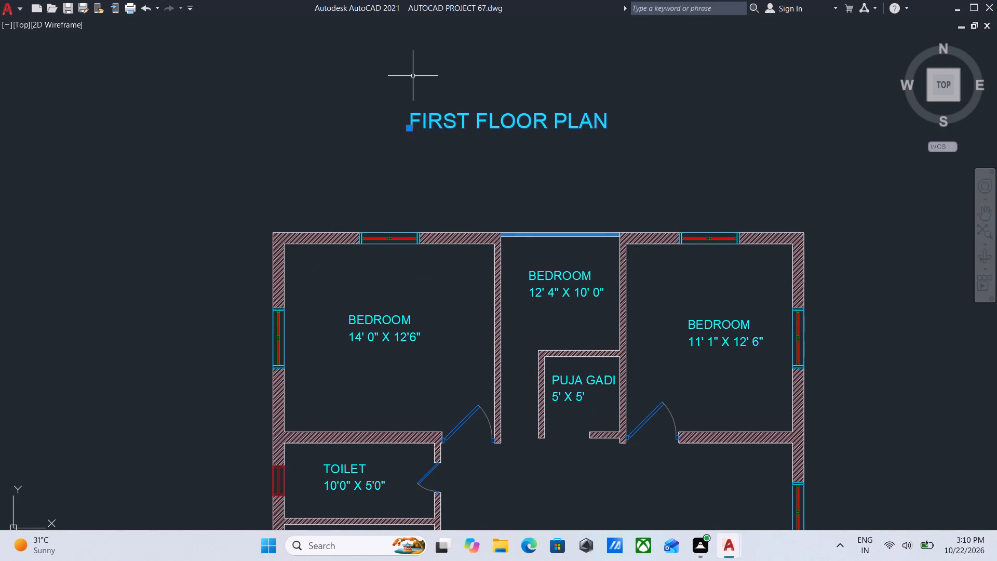
{"action": "left_click", "coordinate": [412, 127]}
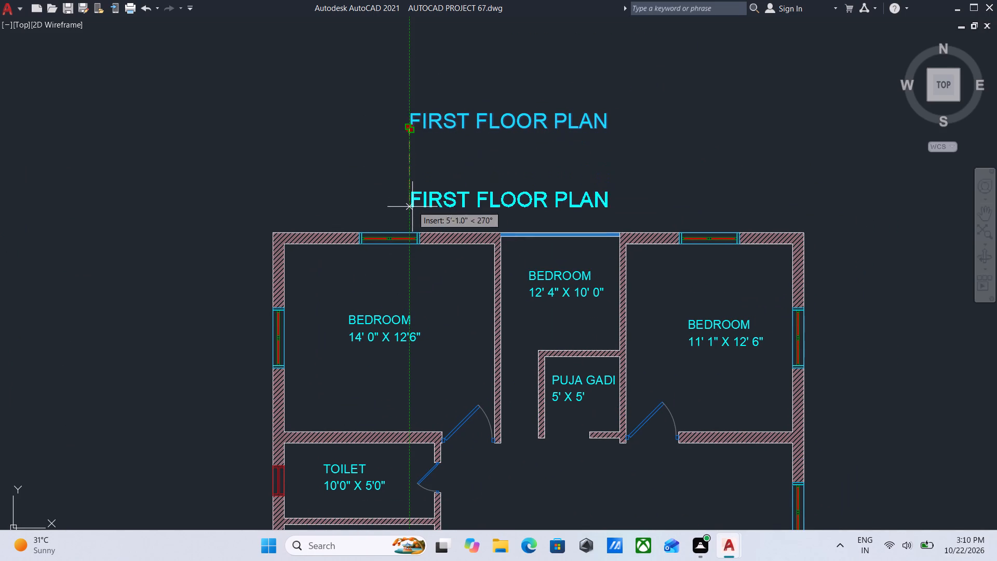
{"action": "left_click", "coordinate": [412, 207]}
Add a linear dimension for the first floor plan's full west side, corner to corner, placed just outside the wall.
{"action": "scroll", "coordinate": [403, 212], "scroll_direction": "down", "scroll_amount": 4}
{"action": "middle_click_drag", "start_coordinate": [398, 273], "coordinate": [412, 236]}
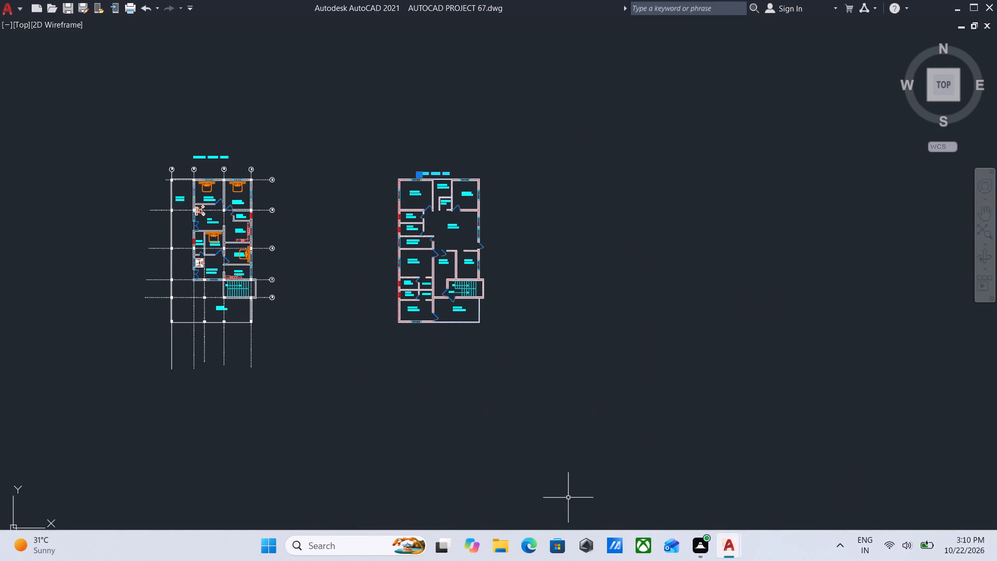
{"action": "scroll", "coordinate": [688, 438], "scroll_direction": "up", "scroll_amount": 2}
{"action": "middle_click_drag", "start_coordinate": [365, 293], "coordinate": [996, 425]}
{"action": "middle_click_drag", "start_coordinate": [594, 297], "coordinate": [532, 415]}
{"action": "middle_click_drag", "start_coordinate": [527, 292], "coordinate": [492, 323]}
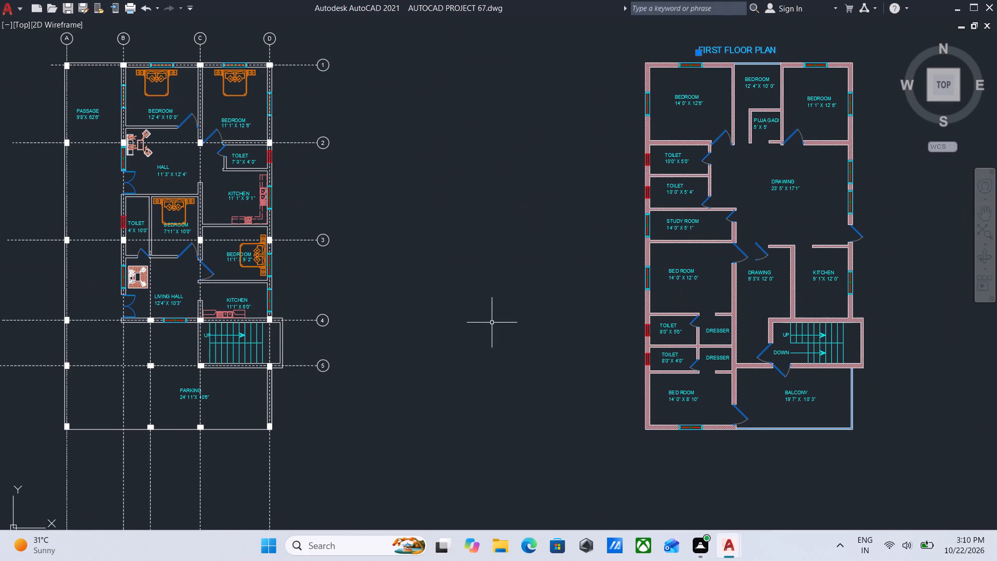
{"action": "type", "text": "DLI"}
{"action": "key", "text": "Return"}
{"action": "middle_click_drag", "start_coordinate": [575, 165], "coordinate": [533, 229]}
{"action": "scroll", "coordinate": [572, 142], "scroll_direction": "up", "scroll_amount": 2}
{"action": "left_click", "coordinate": [649, 102]}
{"action": "scroll", "coordinate": [652, 369], "scroll_direction": "down", "scroll_amount": 1}
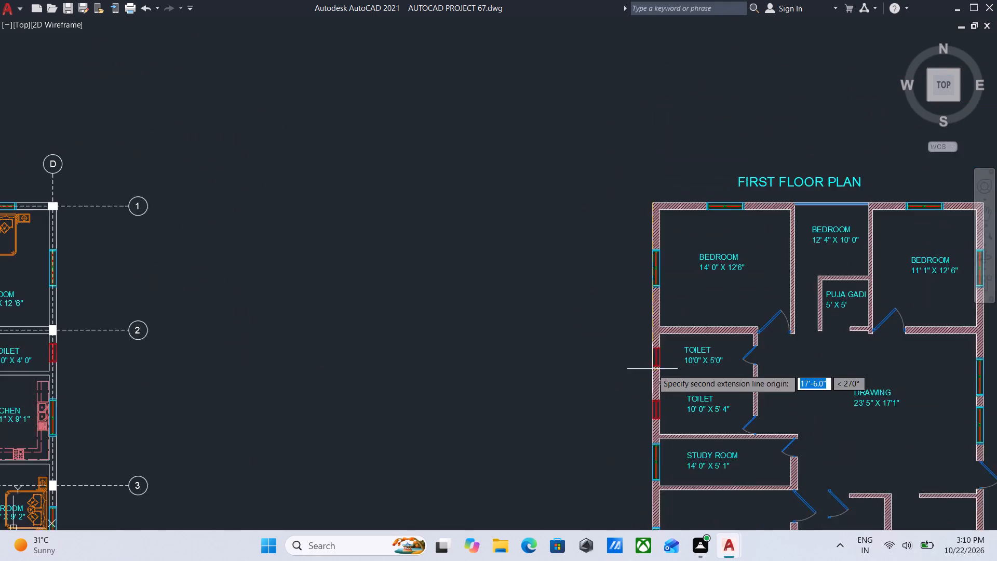
{"action": "middle_click_drag", "start_coordinate": [653, 363], "coordinate": [666, 162]}
{"action": "scroll", "coordinate": [674, 319], "scroll_direction": "down", "scroll_amount": 2}
{"action": "middle_click_drag", "start_coordinate": [674, 319], "coordinate": [640, 155]}
{"action": "scroll", "coordinate": [653, 247], "scroll_direction": "up", "scroll_amount": 3}
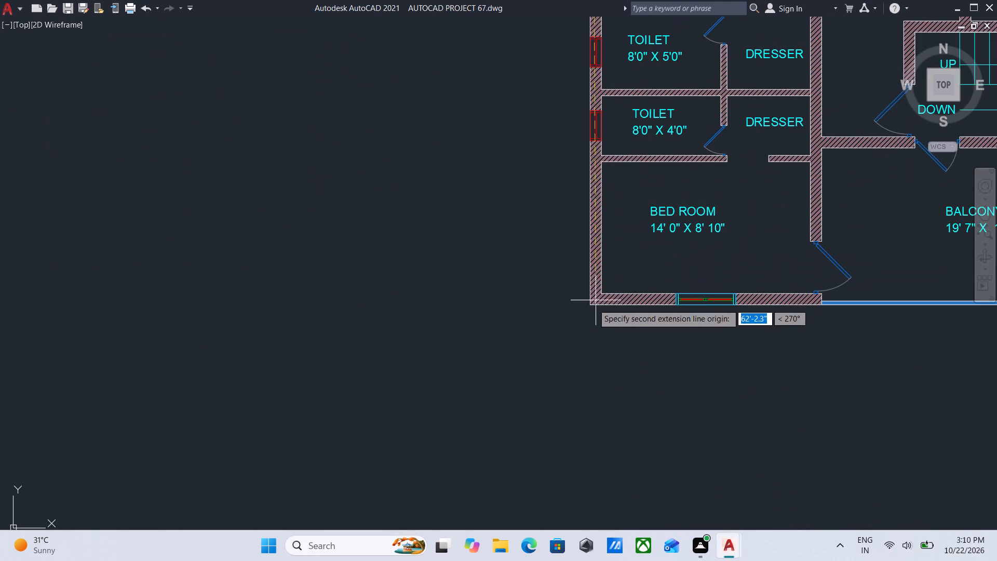
{"action": "left_click", "coordinate": [590, 303]}
{"action": "scroll", "coordinate": [583, 162], "scroll_direction": "down", "scroll_amount": 2}
{"action": "middle_click_drag", "start_coordinate": [583, 163], "coordinate": [588, 337]}
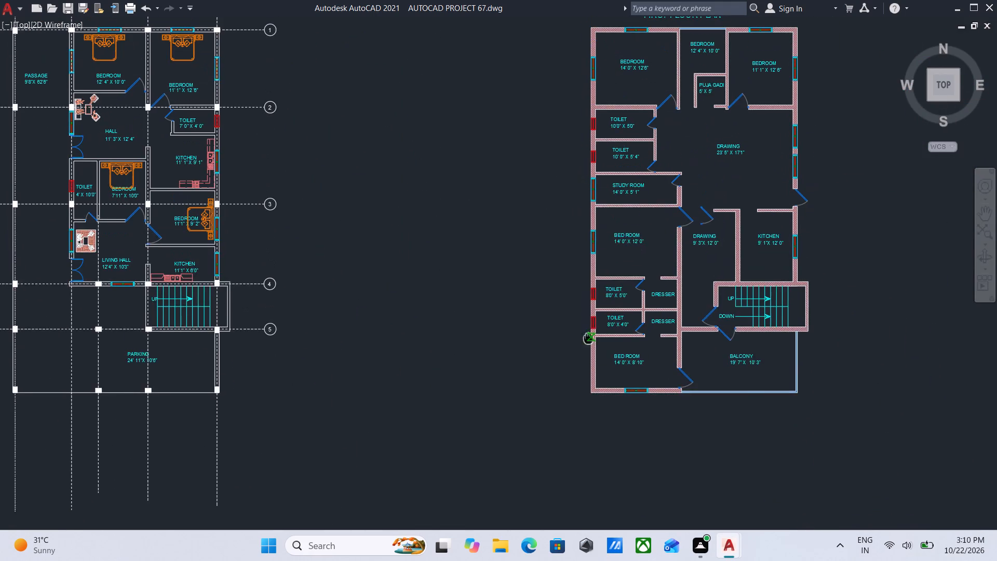
{"action": "scroll", "coordinate": [581, 194], "scroll_direction": "up", "scroll_amount": 2}
{"action": "left_click", "coordinate": [586, 210]}
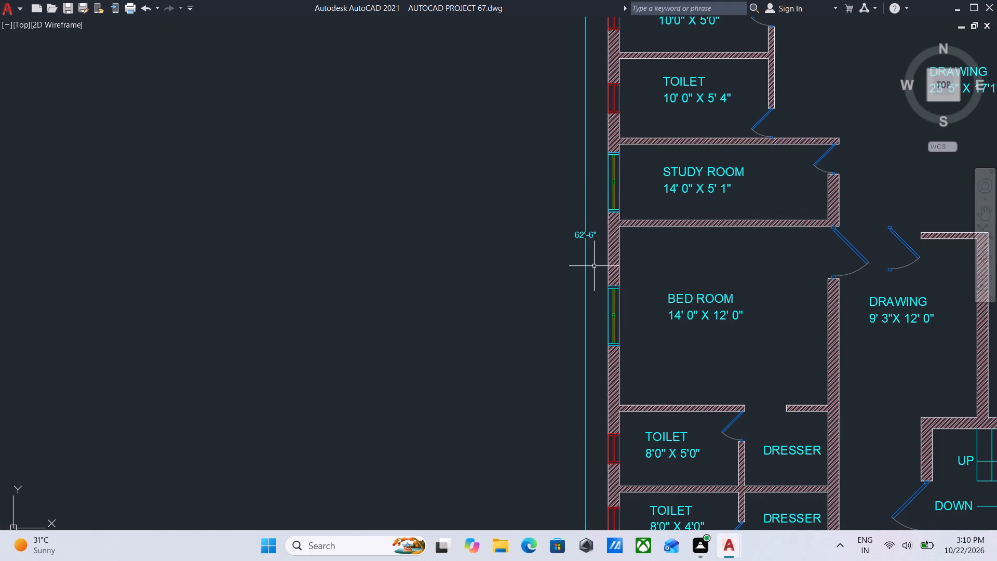
Add a linear dimension for the first floor plan's full north side, placed between the outer wall and the title.
{"action": "scroll", "coordinate": [594, 265], "scroll_direction": "down", "scroll_amount": 1}
{"action": "middle_click_drag", "start_coordinate": [593, 265], "coordinate": [448, 262]}
{"action": "scroll", "coordinate": [447, 262], "scroll_direction": "down", "scroll_amount": 1}
{"action": "scroll", "coordinate": [630, 224], "scroll_direction": "down", "scroll_amount": 1}
{"action": "middle_click_drag", "start_coordinate": [630, 224], "coordinate": [622, 274]}
{"action": "scroll", "coordinate": [574, 191], "scroll_direction": "up", "scroll_amount": 2}
{"action": "middle_click_drag", "start_coordinate": [540, 176], "coordinate": [549, 182]}
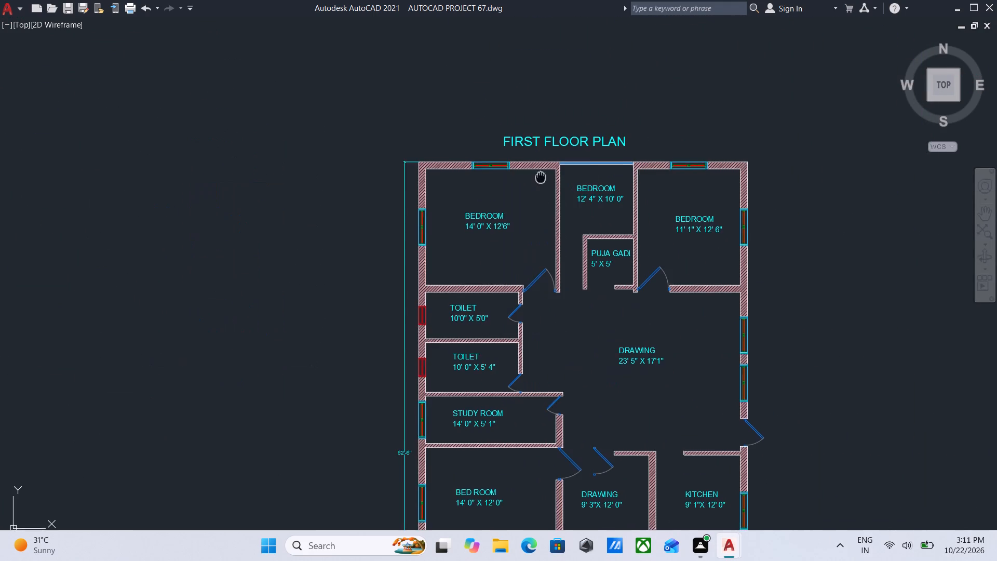
{"action": "middle_click_drag", "start_coordinate": [549, 182], "coordinate": [576, 189]}
{"action": "type", "text": "DLI"}
{"action": "key", "text": "Return"}
{"action": "scroll", "coordinate": [469, 183], "scroll_direction": "up", "scroll_amount": 2}
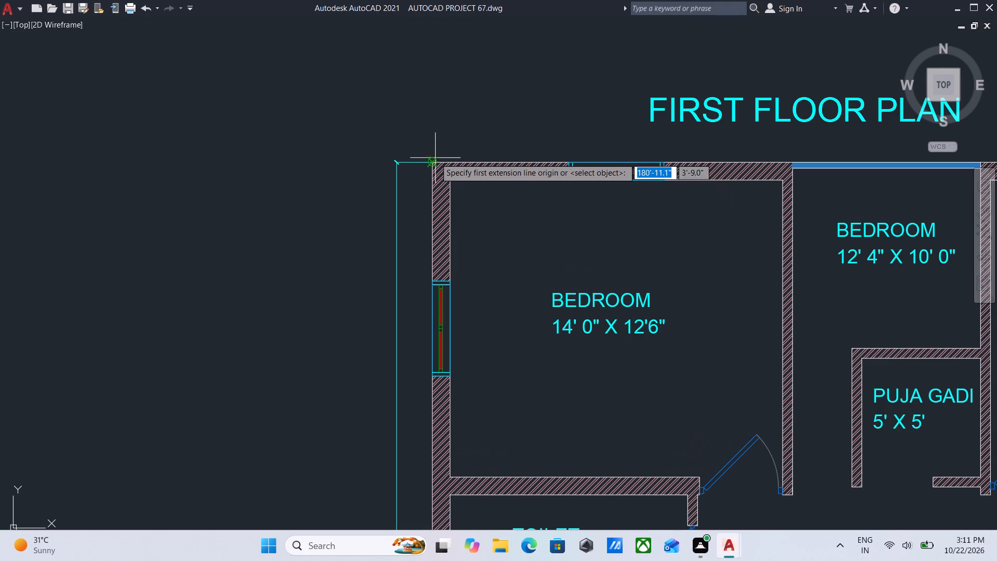
{"action": "left_click", "coordinate": [434, 165]}
{"action": "middle_click_drag", "start_coordinate": [698, 188], "coordinate": [344, 229]}
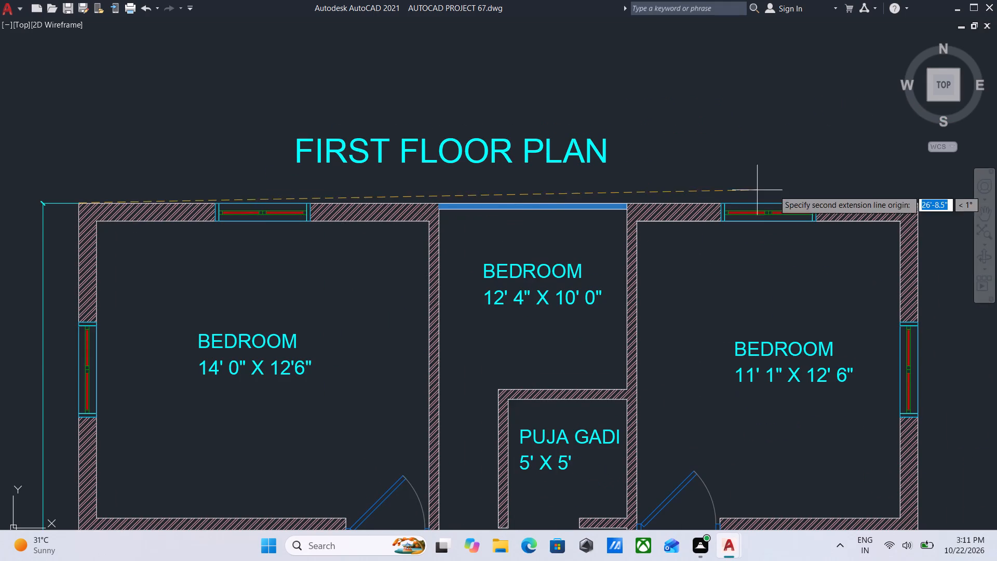
{"action": "left_click", "coordinate": [918, 204]}
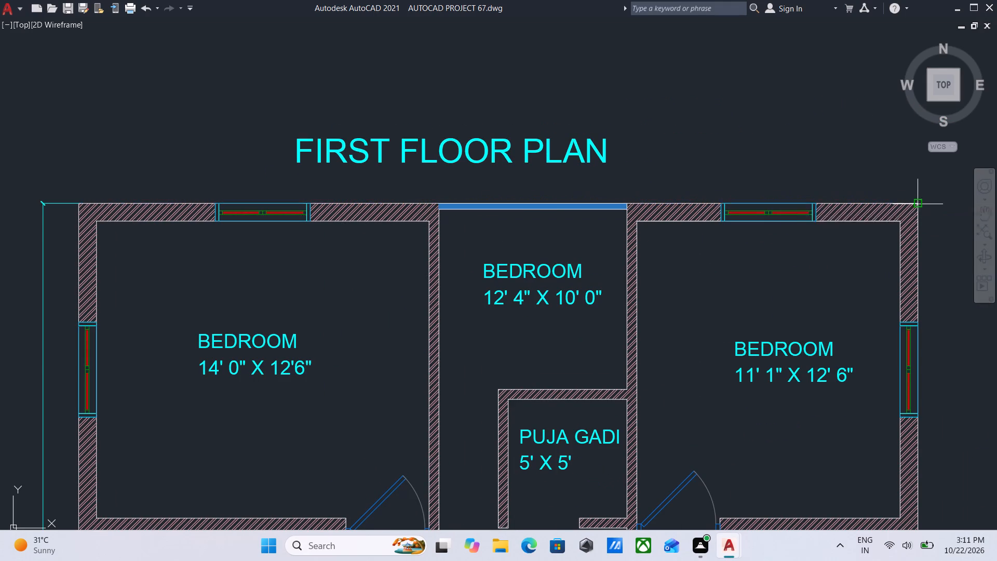
{"action": "left_click", "coordinate": [909, 186]}
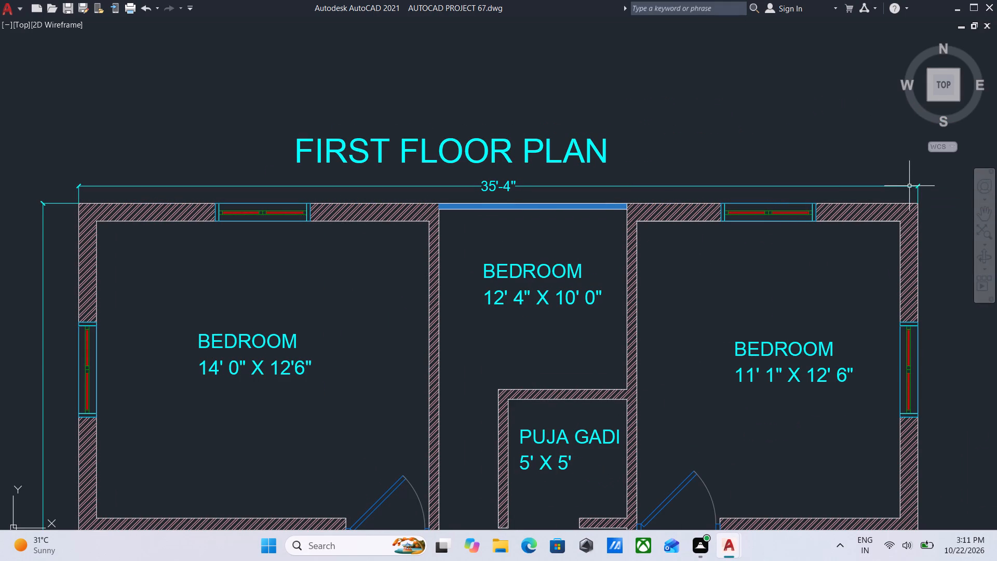
Erase the loose door block north of the 9' 3" X 12' 0" DRAWING label on the first floor plan.
{"action": "scroll", "coordinate": [535, 240], "scroll_direction": "down", "scroll_amount": 1}
{"action": "middle_click_drag", "start_coordinate": [535, 239], "coordinate": [582, 118]}
{"action": "scroll", "coordinate": [580, 122], "scroll_direction": "down", "scroll_amount": 1}
{"action": "scroll", "coordinate": [626, 253], "scroll_direction": "down", "scroll_amount": 1}
{"action": "middle_click_drag", "start_coordinate": [626, 245], "coordinate": [626, 151]}
{"action": "scroll", "coordinate": [615, 264], "scroll_direction": "up", "scroll_amount": 2}
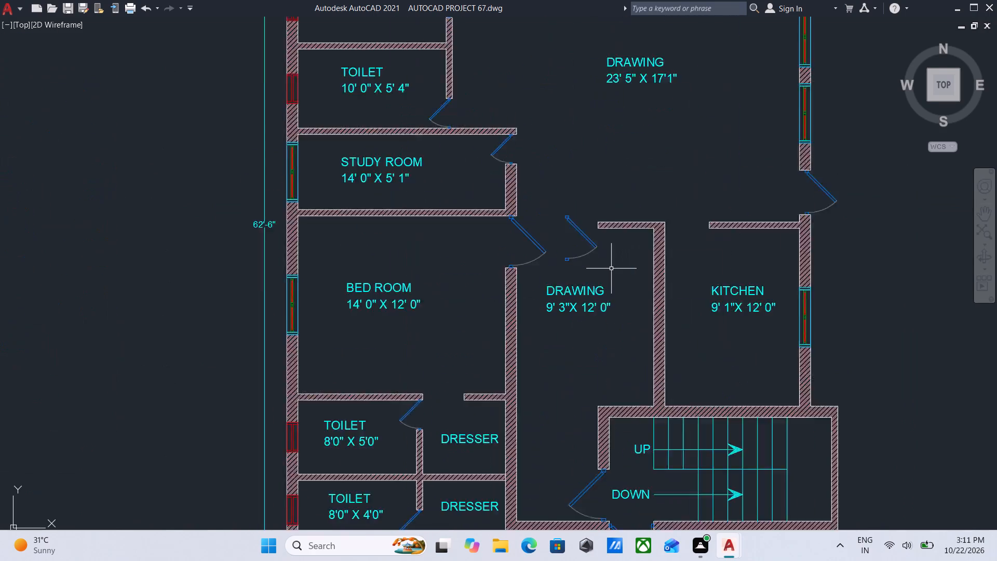
{"action": "scroll", "coordinate": [610, 269], "scroll_direction": "up", "scroll_amount": 1}
{"action": "left_click_drag", "start_coordinate": [611, 268], "coordinate": [603, 254]}
{"action": "left_click", "coordinate": [569, 216]}
{"action": "right_click", "coordinate": [569, 216]}
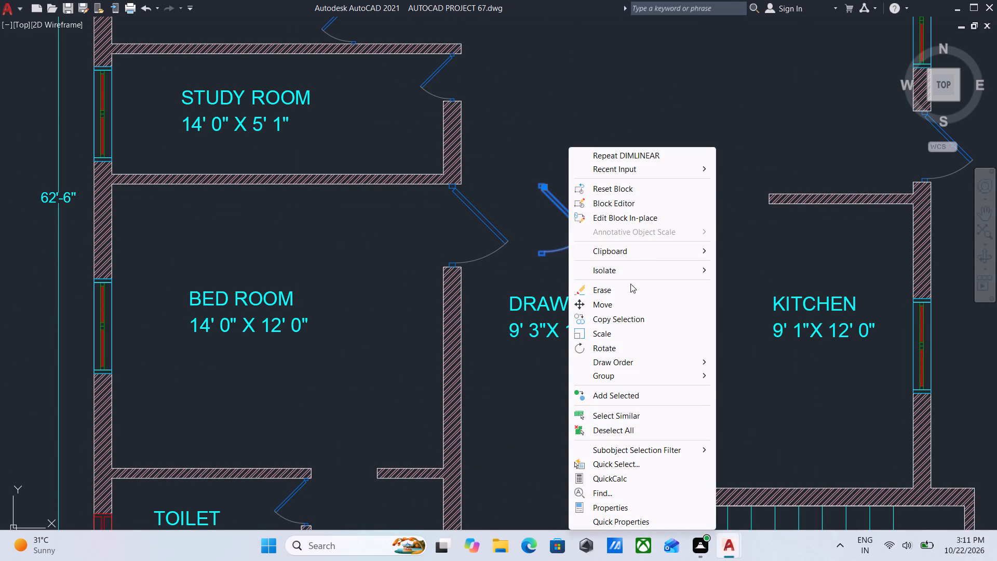
{"action": "left_click", "coordinate": [618, 294]}
Capture a rectangular screenshot of the whole first floor plan, including its title and overall dimensions.
{"action": "scroll", "coordinate": [618, 294], "scroll_direction": "down", "scroll_amount": 2}
{"action": "middle_click_drag", "start_coordinate": [618, 294], "coordinate": [613, 199]}
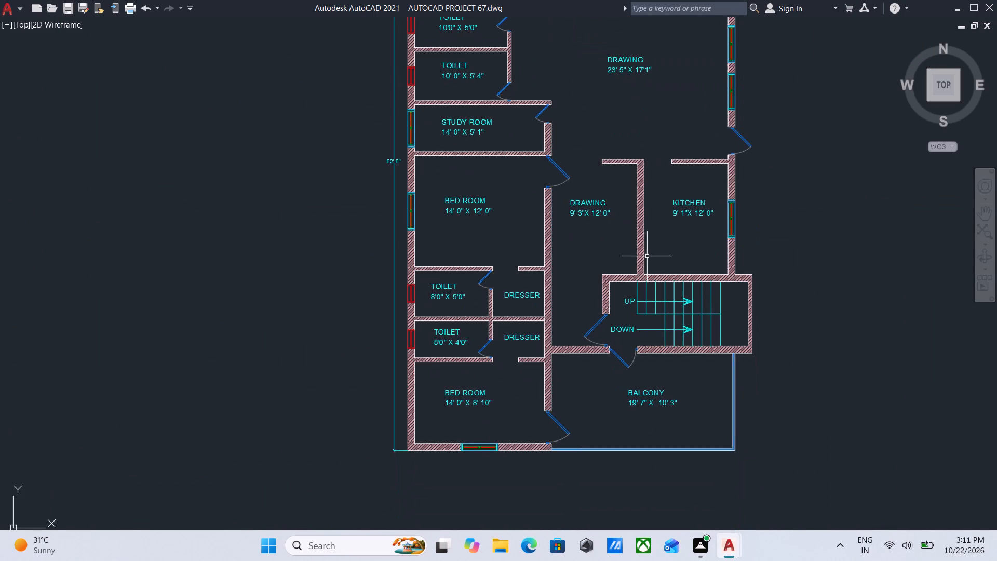
{"action": "scroll", "coordinate": [728, 358], "scroll_direction": "up", "scroll_amount": 1}
{"action": "scroll", "coordinate": [732, 356], "scroll_direction": "down", "scroll_amount": 1}
{"action": "middle_click_drag", "start_coordinate": [732, 356], "coordinate": [725, 356]}
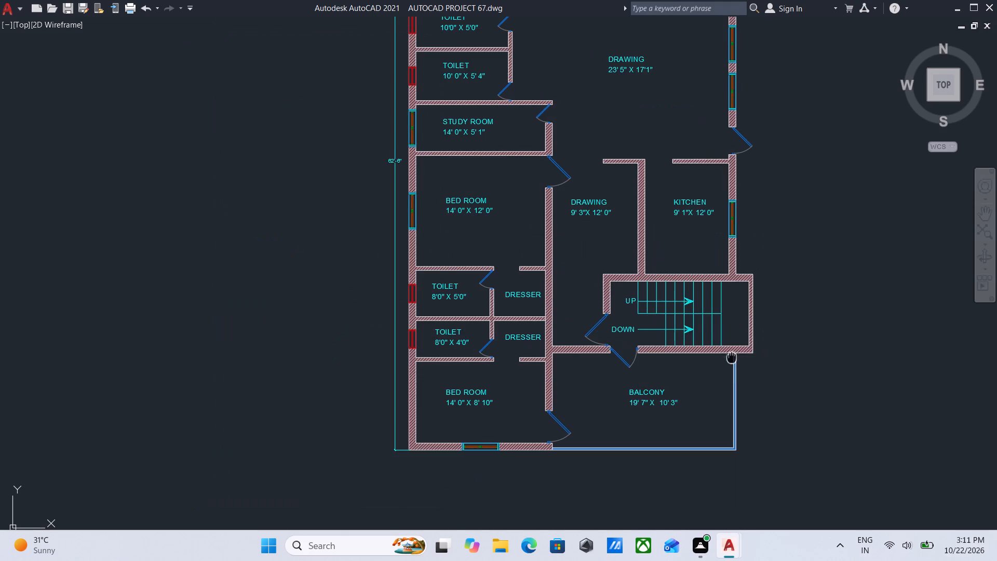
{"action": "middle_click_drag", "start_coordinate": [725, 356], "coordinate": [697, 357]}
{"action": "scroll", "coordinate": [715, 286], "scroll_direction": "down", "scroll_amount": 1}
{"action": "middle_click_drag", "start_coordinate": [715, 286], "coordinate": [720, 356]}
{"action": "scroll", "coordinate": [732, 328], "scroll_direction": "up", "scroll_amount": 1}
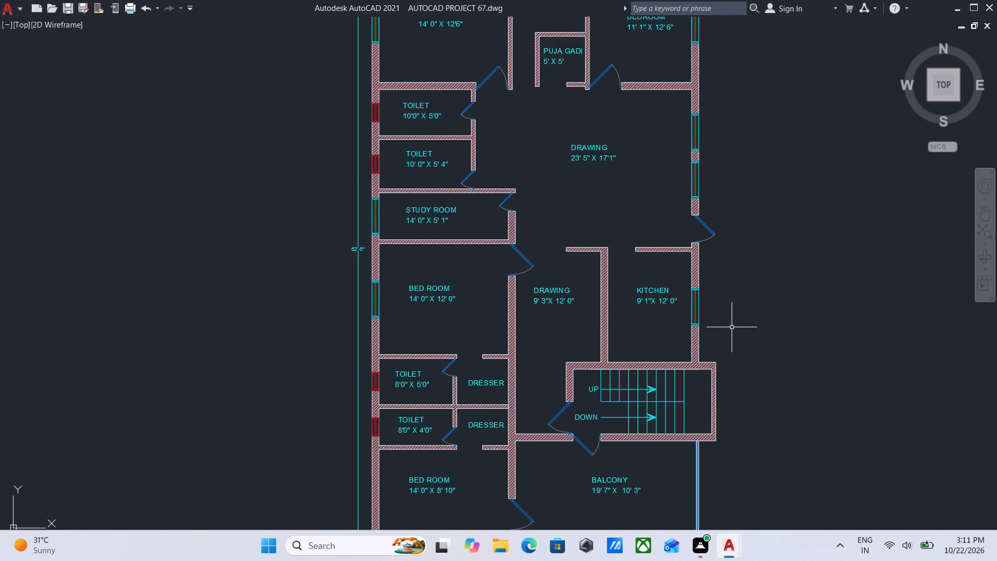
{"action": "scroll", "coordinate": [732, 327], "scroll_direction": "down", "scroll_amount": 1}
{"action": "middle_click_drag", "start_coordinate": [732, 327], "coordinate": [759, 298]}
{"action": "middle_click_drag", "start_coordinate": [760, 298], "coordinate": [725, 344]}
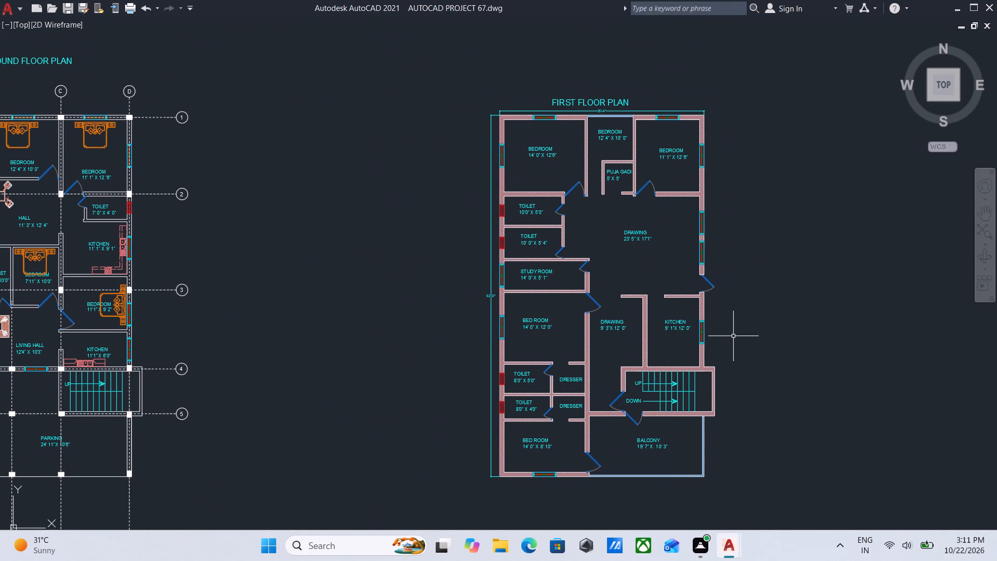
{"action": "middle_click_drag", "start_coordinate": [733, 336], "coordinate": [665, 332]}
{"action": "scroll", "coordinate": [665, 332], "scroll_direction": "up", "scroll_amount": 1}
{"action": "scroll", "coordinate": [671, 330], "scroll_direction": "down", "scroll_amount": 1}
{"action": "middle_click_drag", "start_coordinate": [675, 330], "coordinate": [732, 322]}
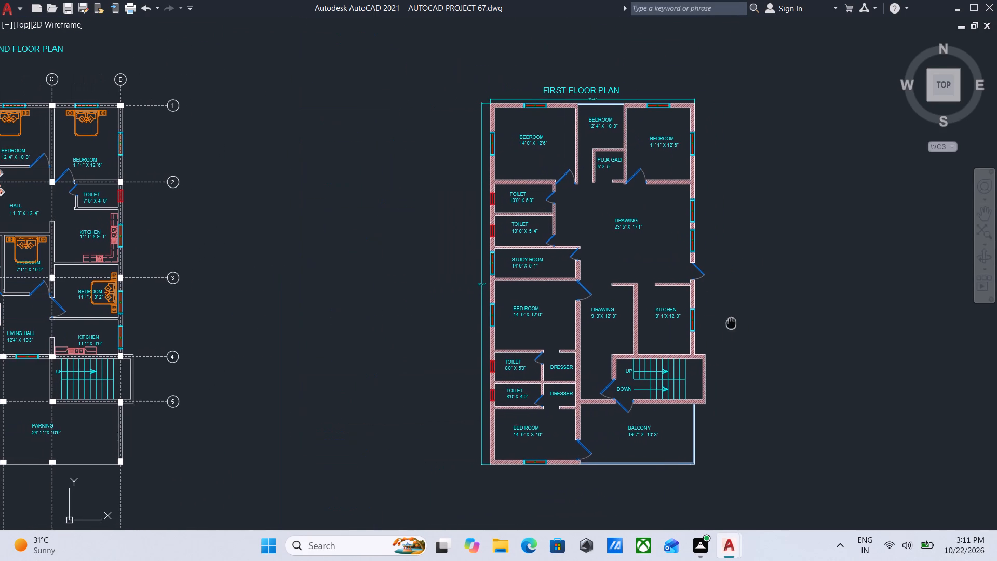
{"action": "middle_click_drag", "start_coordinate": [732, 322], "coordinate": [735, 320]}
{"action": "scroll", "coordinate": [735, 320], "scroll_direction": "up", "scroll_amount": 1}
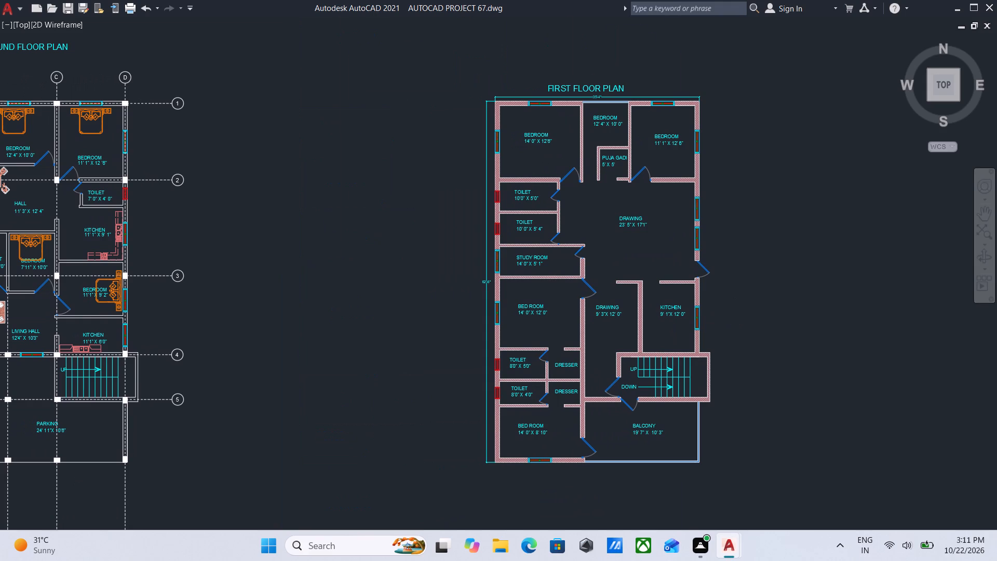
{"action": "scroll", "coordinate": [735, 320], "scroll_direction": "down", "scroll_amount": 1}
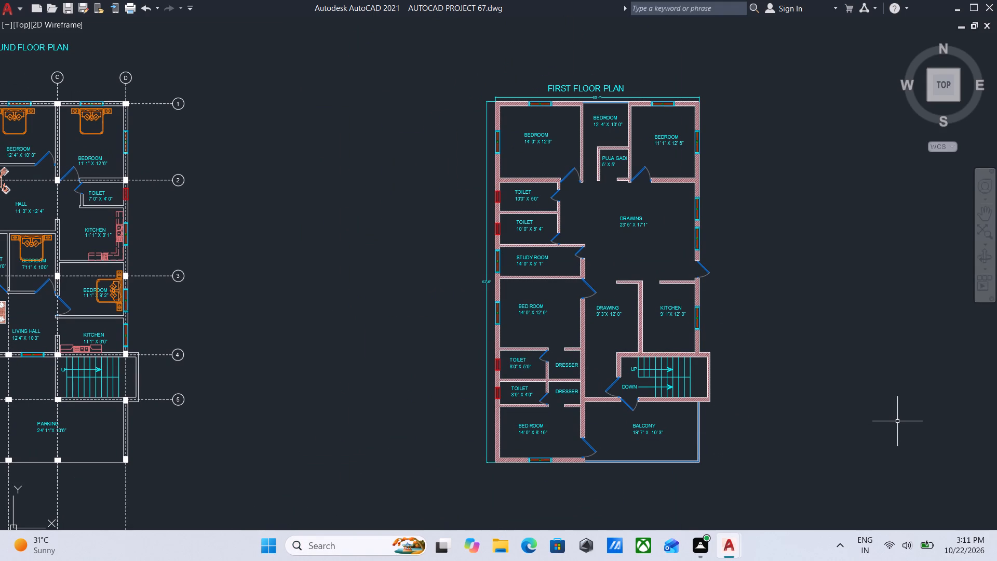
{"action": "key", "text": "shift+super+s"}
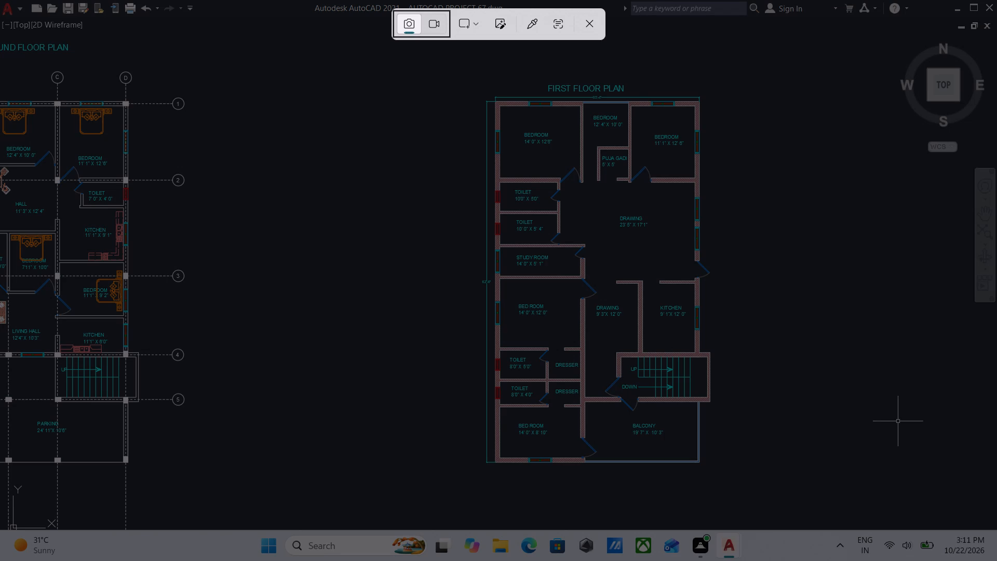
{"action": "left_click_drag", "start_coordinate": [445, 63], "coordinate": [752, 491]}
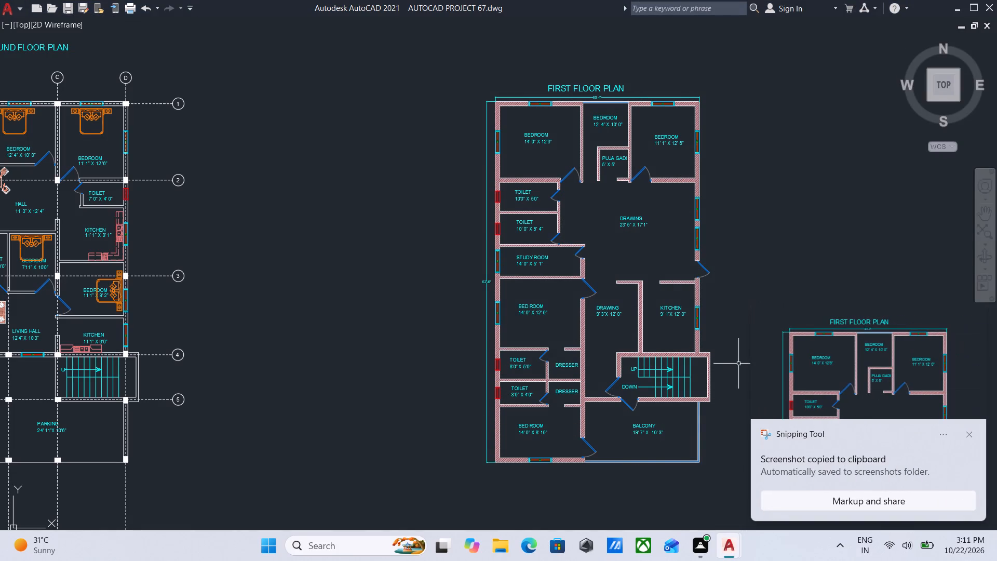
Examine the first floor plan and the ground floor plan's rooms, grid lines, labels and title.
{"action": "scroll", "coordinate": [460, 329], "scroll_direction": "up", "scroll_amount": 1}
{"action": "scroll", "coordinate": [462, 323], "scroll_direction": "down", "scroll_amount": 2}
{"action": "middle_click_drag", "start_coordinate": [461, 344], "coordinate": [592, 309]}
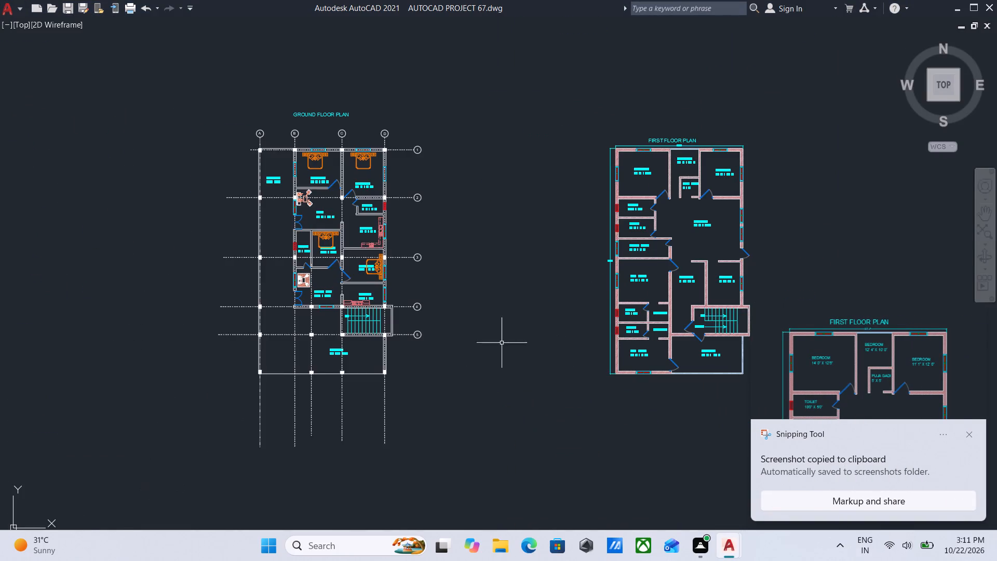
{"action": "scroll", "coordinate": [369, 356], "scroll_direction": "up", "scroll_amount": 2}
{"action": "scroll", "coordinate": [313, 391], "scroll_direction": "down", "scroll_amount": 1}
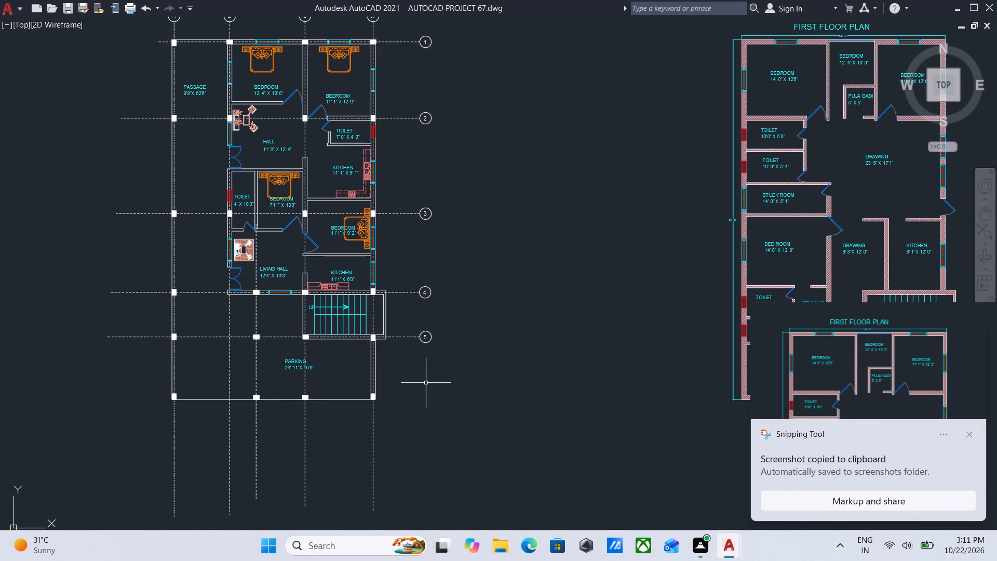
{"action": "left_click", "coordinate": [967, 433]}
{"action": "middle_click_drag", "start_coordinate": [623, 357], "coordinate": [506, 386]}
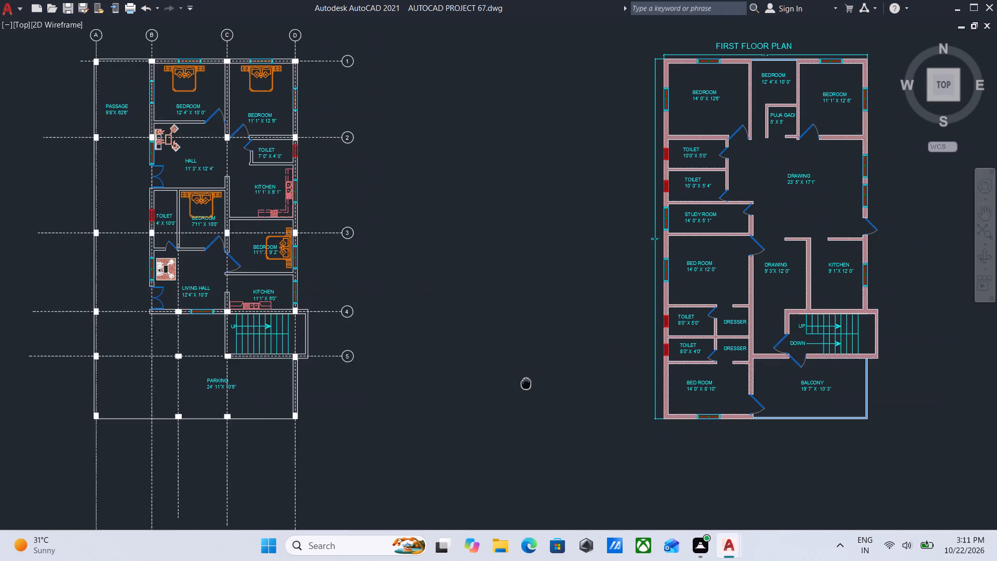
{"action": "middle_click_drag", "start_coordinate": [506, 386], "coordinate": [466, 397]}
{"action": "scroll", "coordinate": [368, 492], "scroll_direction": "down", "scroll_amount": 1}
{"action": "scroll", "coordinate": [586, 432], "scroll_direction": "up", "scroll_amount": 1}
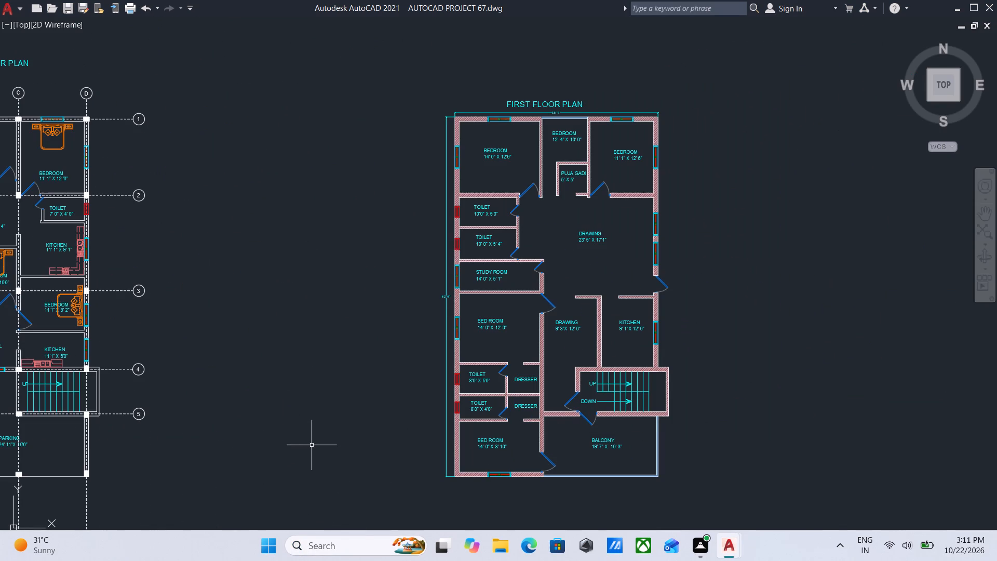
{"action": "middle_click_drag", "start_coordinate": [331, 443], "coordinate": [846, 416]}
{"action": "scroll", "coordinate": [662, 374], "scroll_direction": "up", "scroll_amount": 1}
{"action": "middle_click_drag", "start_coordinate": [664, 373], "coordinate": [773, 421]}
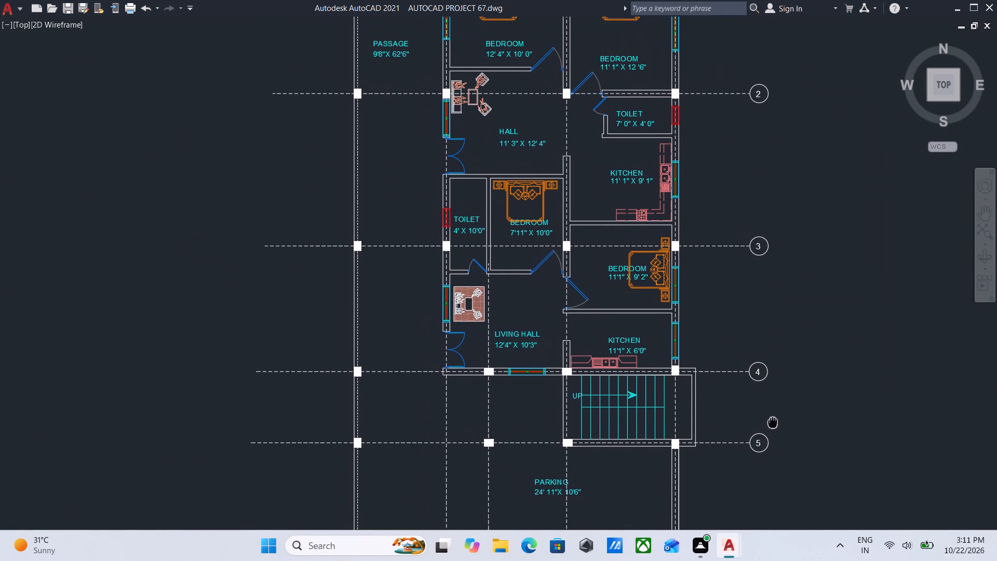
{"action": "middle_click_drag", "start_coordinate": [773, 421], "coordinate": [776, 426]}
{"action": "middle_click_drag", "start_coordinate": [793, 299], "coordinate": [797, 346]}
{"action": "scroll", "coordinate": [794, 332], "scroll_direction": "down", "scroll_amount": 1}
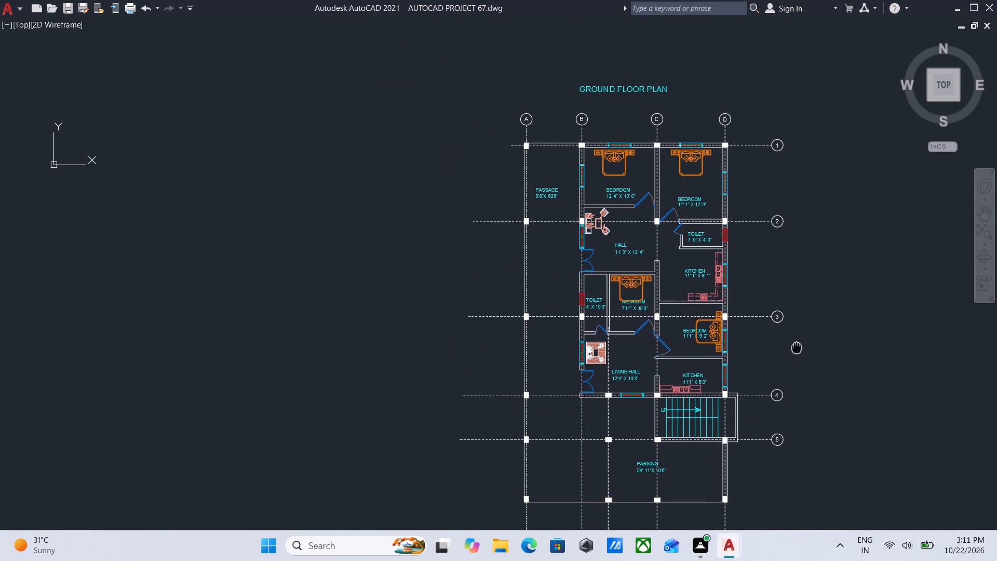
{"action": "middle_click_drag", "start_coordinate": [797, 346], "coordinate": [738, 362]}
{"action": "scroll", "coordinate": [797, 346], "scroll_direction": "up", "scroll_amount": 1}
{"action": "scroll", "coordinate": [738, 362], "scroll_direction": "down", "scroll_amount": 1}
{"action": "scroll", "coordinate": [738, 362], "scroll_direction": "up", "scroll_amount": 1}
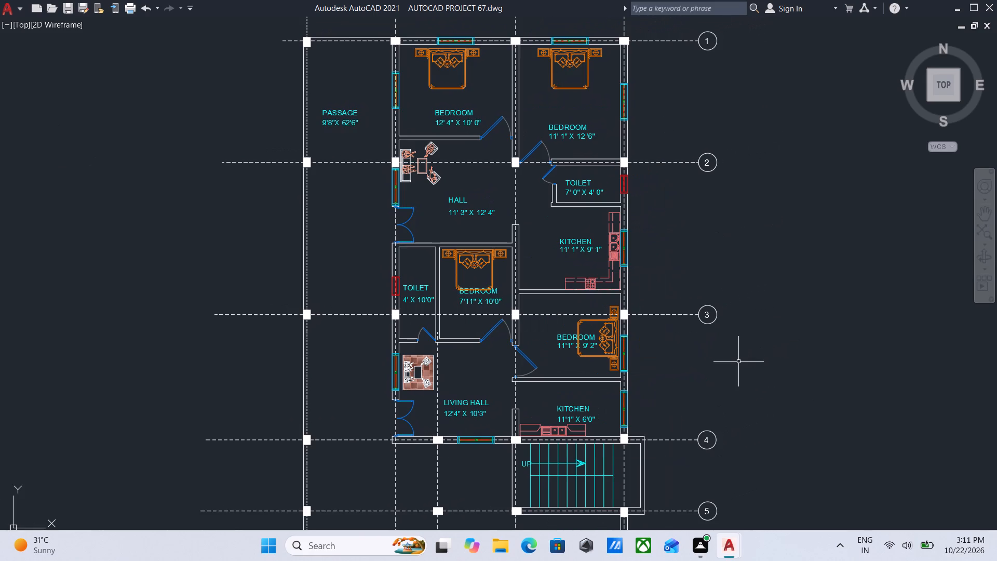
{"action": "scroll", "coordinate": [738, 362], "scroll_direction": "down", "scroll_amount": 2}
Group the whole ground floor plan with its grid lines, bubbles, labels and title into one object.
{"action": "left_click", "coordinate": [760, 417]}
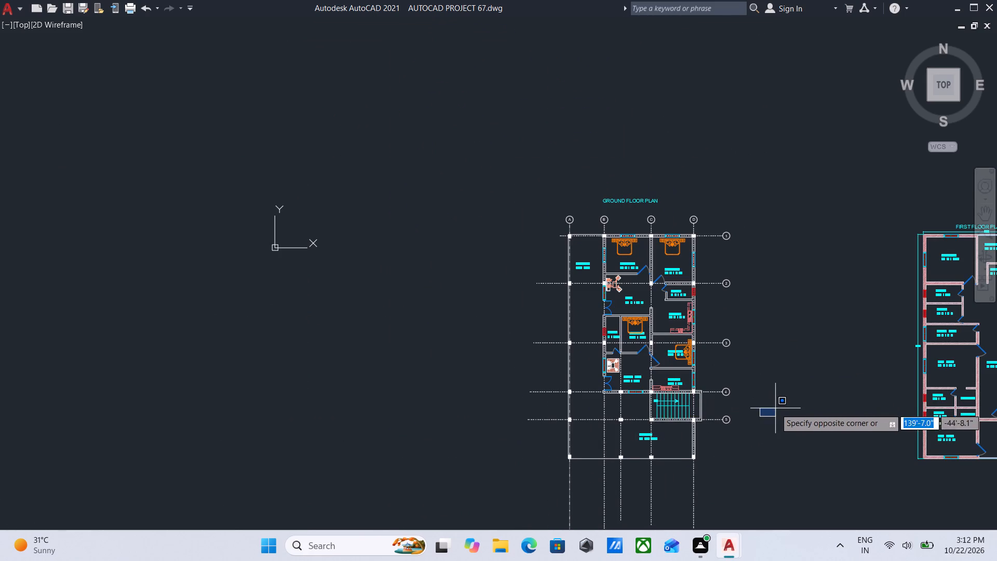
{"action": "left_click", "coordinate": [768, 409]}
{"action": "left_click", "coordinate": [771, 479]}
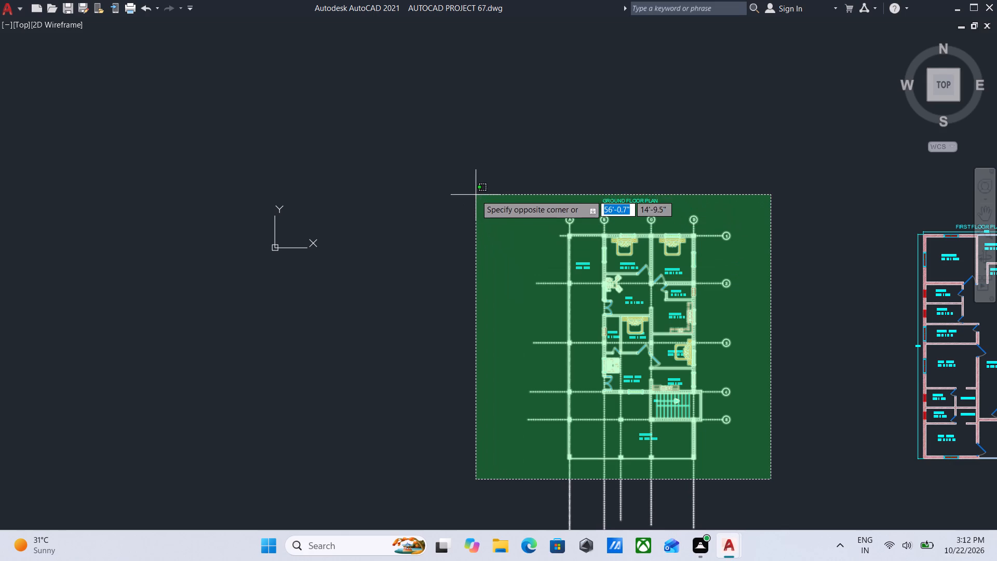
{"action": "left_click", "coordinate": [465, 177]}
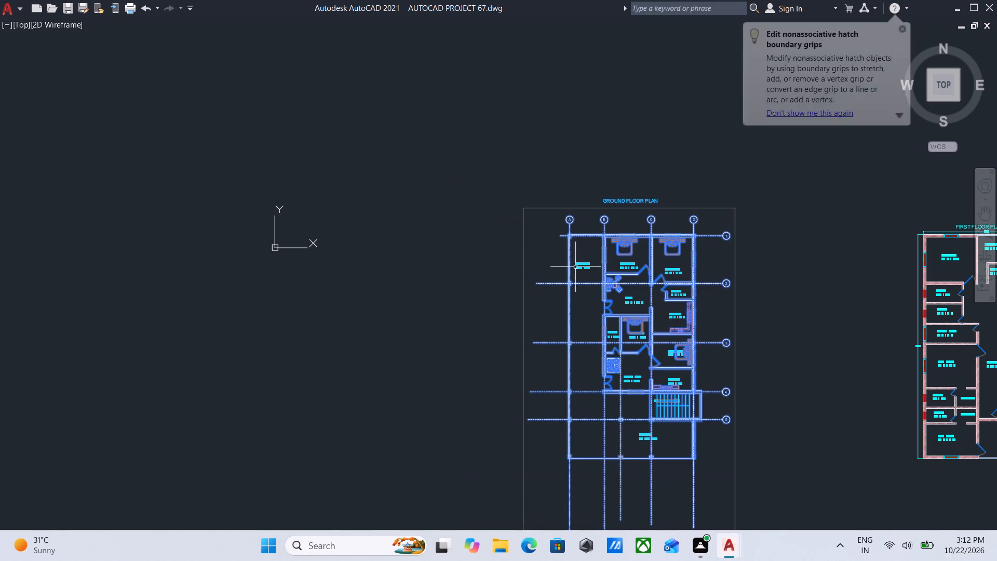
{"action": "middle_click_drag", "start_coordinate": [664, 338], "coordinate": [570, 291]}
{"action": "key", "text": "g"}
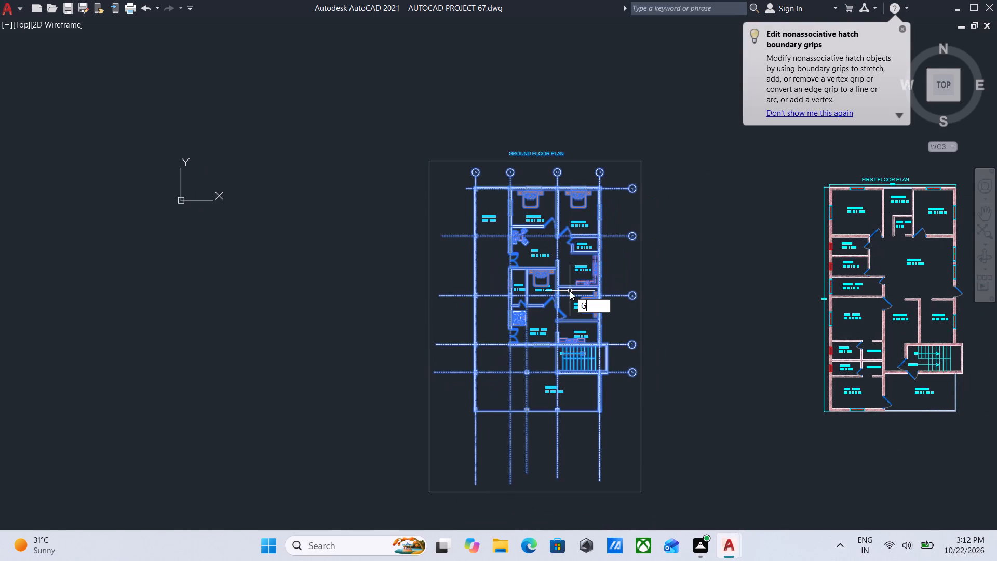
{"action": "key", "text": "Return"}
{"action": "left_click_drag", "start_coordinate": [637, 425], "coordinate": [629, 421]}
{"action": "left_click", "coordinate": [561, 338]}
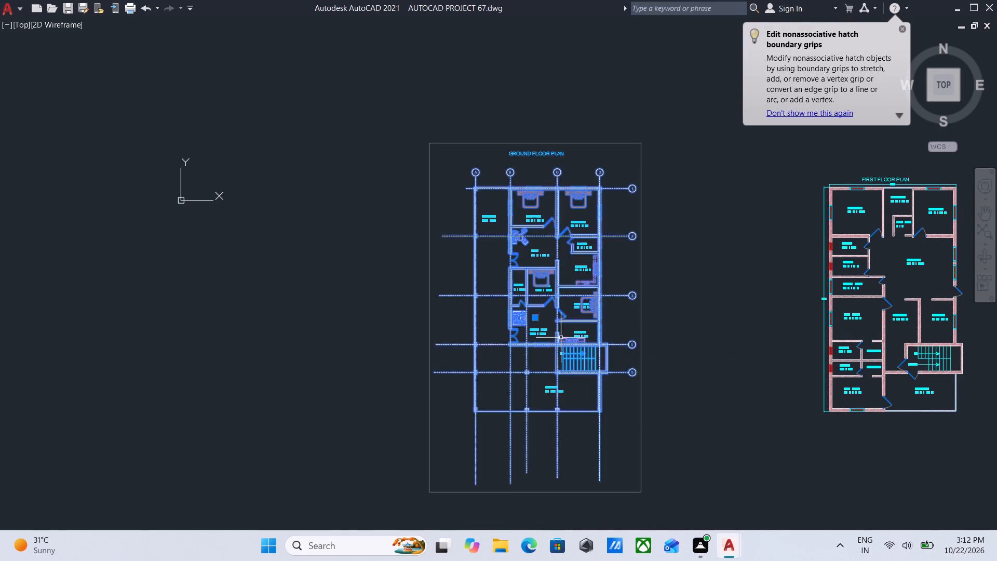
{"action": "scroll", "coordinate": [563, 336], "scroll_direction": "up", "scroll_amount": 2}
{"action": "scroll", "coordinate": [626, 320], "scroll_direction": "down", "scroll_amount": 1}
{"action": "key", "text": "Escape"}
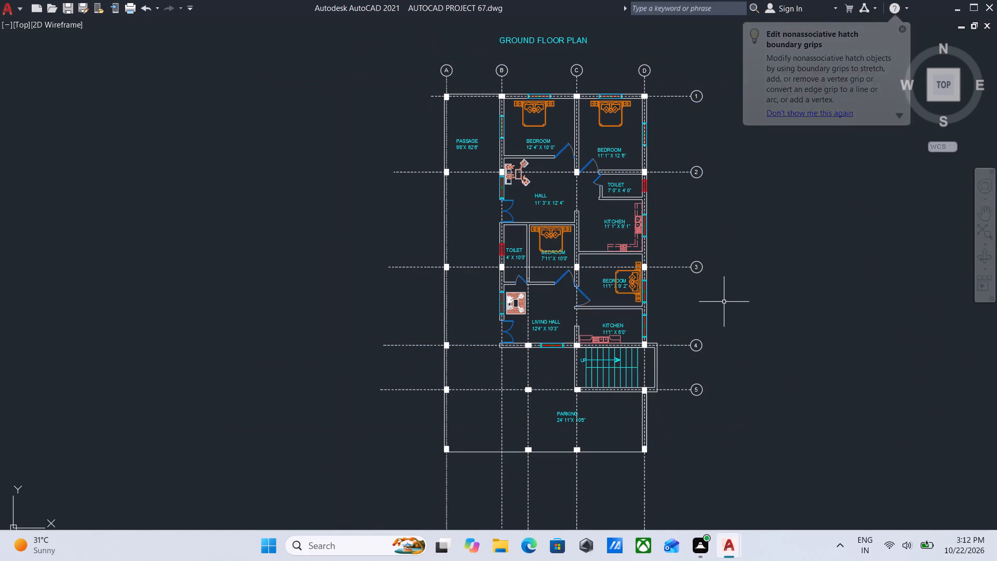
Capture a rectangular screenshot of the ground floor plan, from its title to just below the parking area.
{"action": "middle_click_drag", "start_coordinate": [723, 300], "coordinate": [726, 313]}
{"action": "middle_click_drag", "start_coordinate": [754, 296], "coordinate": [688, 318]}
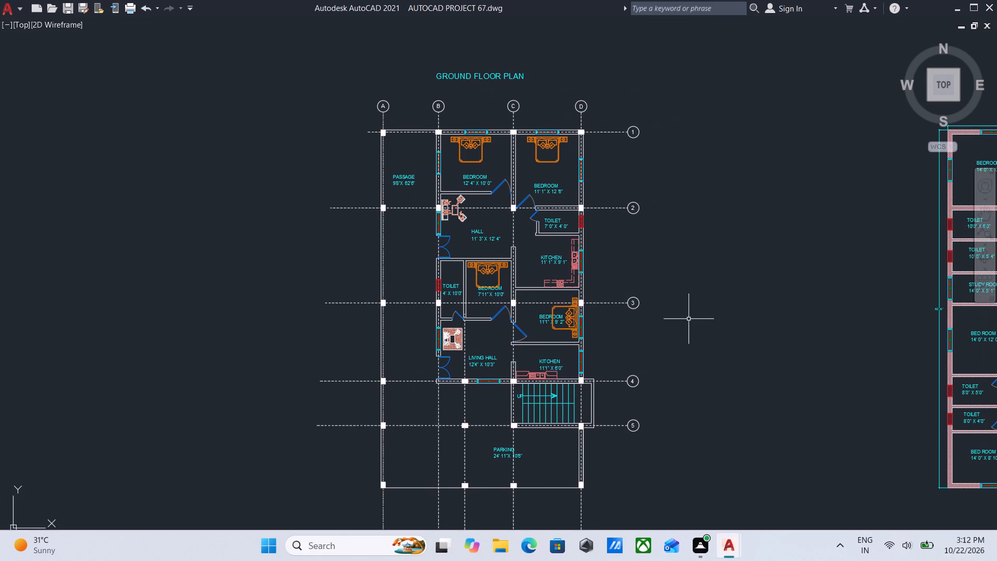
{"action": "key", "text": "shift+super+s"}
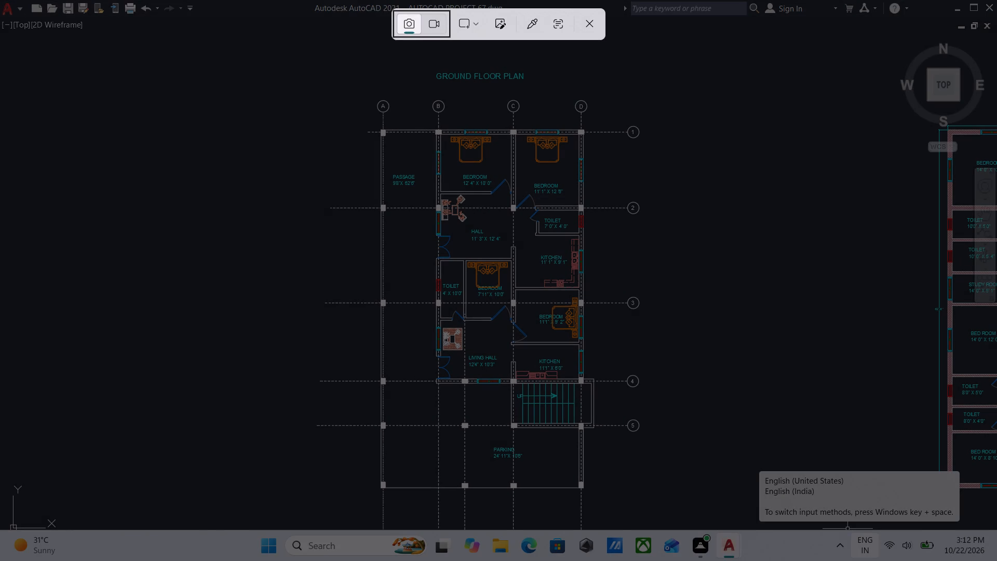
{"action": "left_click_drag", "start_coordinate": [326, 75], "coordinate": [556, 471]}
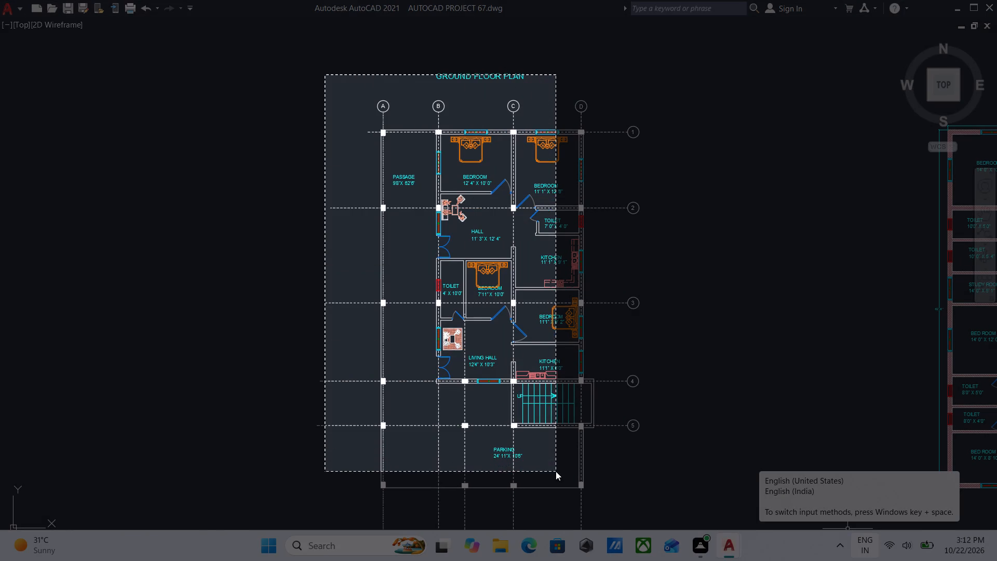
{"action": "left_click_drag", "start_coordinate": [556, 471], "coordinate": [682, 516]}
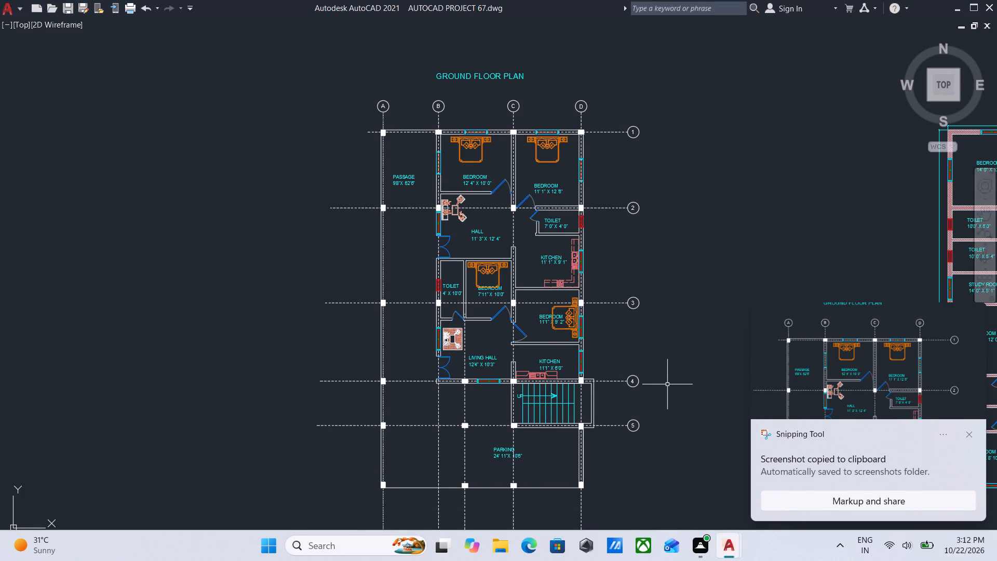
Capture the ground floor plan again in a larger rectangle with clear margins around the title and grid bubbles.
{"action": "key", "text": "Escape"}
{"action": "scroll", "coordinate": [755, 262], "scroll_direction": "down", "scroll_amount": 2}
{"action": "middle_click_drag", "start_coordinate": [755, 262], "coordinate": [751, 269]}
{"action": "scroll", "coordinate": [726, 294], "scroll_direction": "up", "scroll_amount": 2}
{"action": "middle_click_drag", "start_coordinate": [725, 295], "coordinate": [701, 311]}
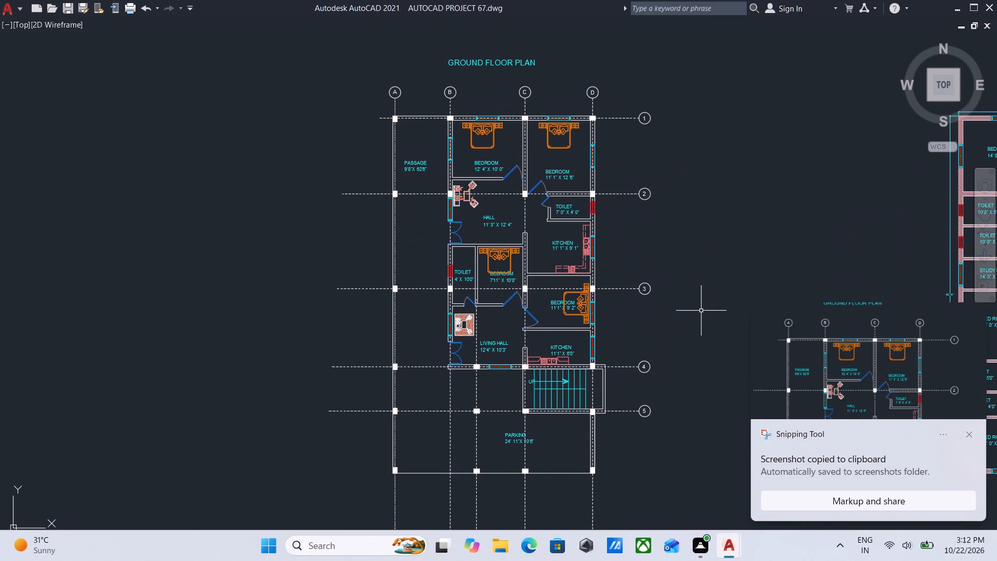
{"action": "key", "text": "shift+super+s"}
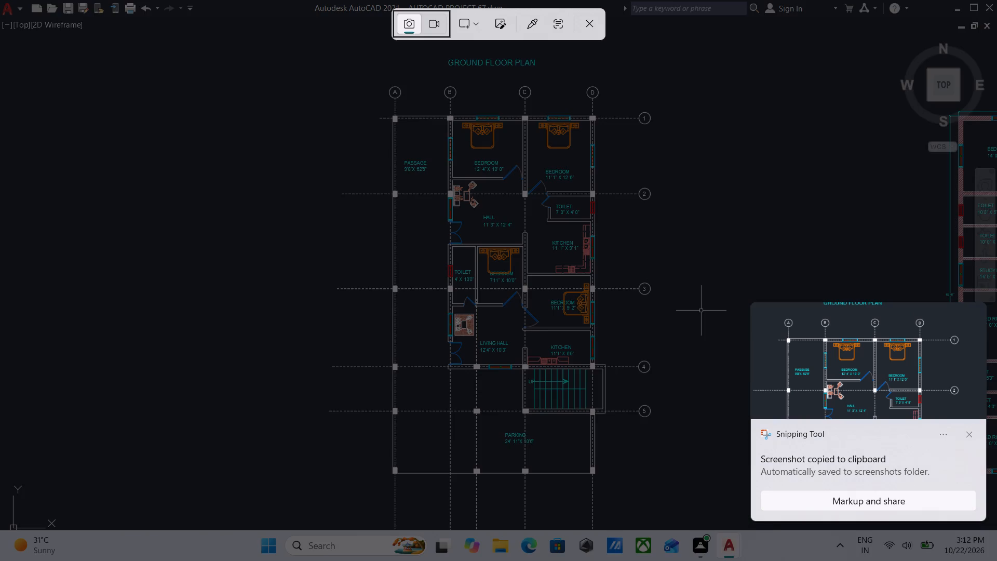
{"action": "left_click_drag", "start_coordinate": [242, 40], "coordinate": [383, 241]}
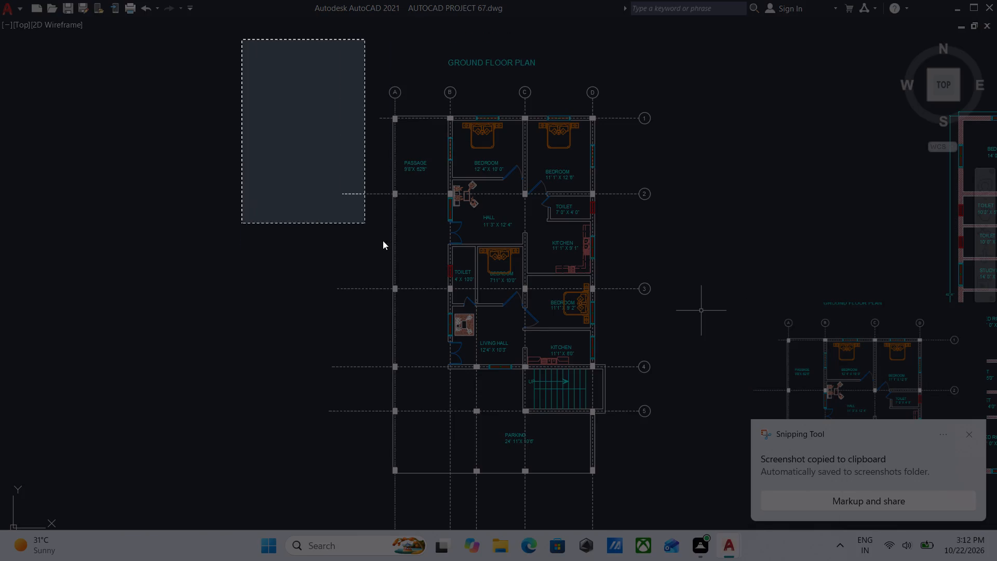
{"action": "left_click_drag", "start_coordinate": [383, 241], "coordinate": [671, 504]}
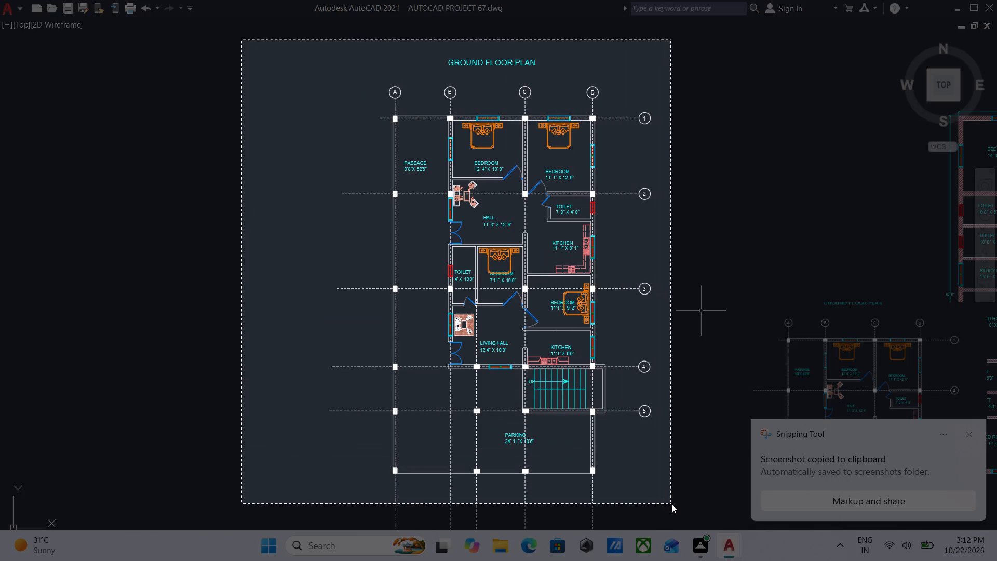
{"action": "left_click_drag", "start_coordinate": [671, 504], "coordinate": [673, 505]}
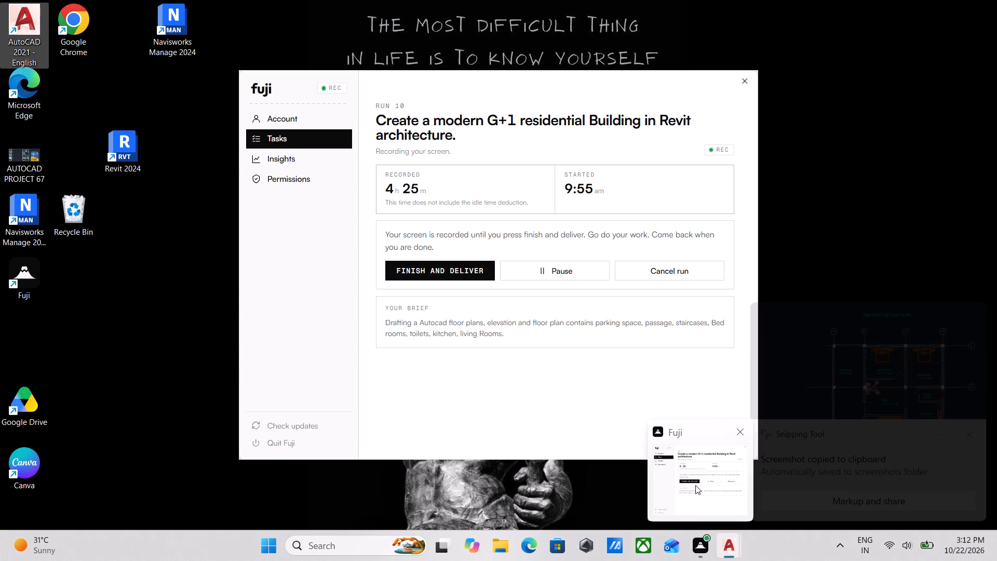
Save the drawing with both floor plans in view.
{"action": "scroll", "coordinate": [717, 300], "scroll_direction": "down", "scroll_amount": 2}
{"action": "middle_click_drag", "start_coordinate": [717, 300], "coordinate": [664, 286]}
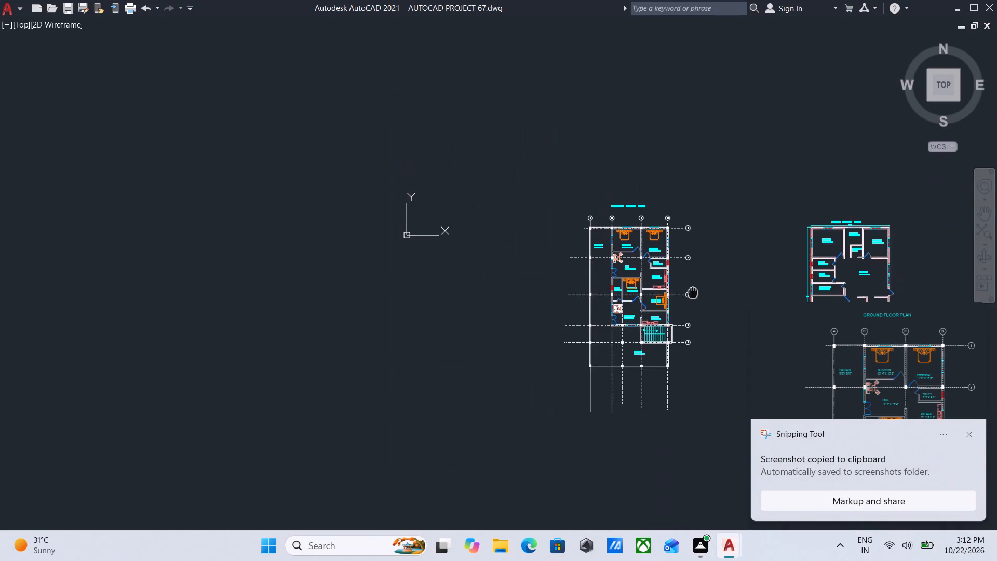
{"action": "middle_click_drag", "start_coordinate": [664, 286], "coordinate": [577, 278]}
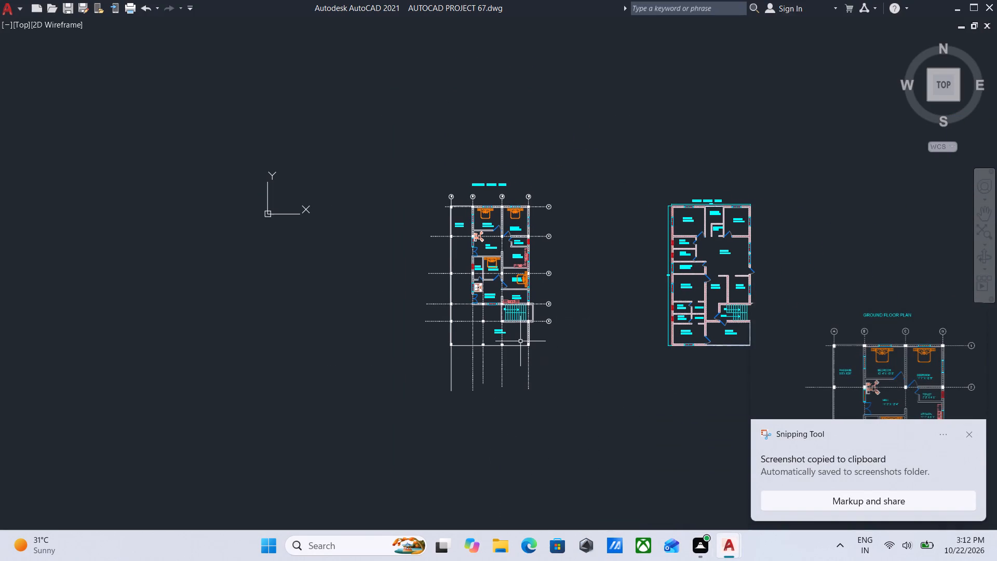
{"action": "key", "text": "ctrl+s"}
{"action": "key", "text": "ctrl+s"}
{"action": "key", "text": "ctrl+s"}
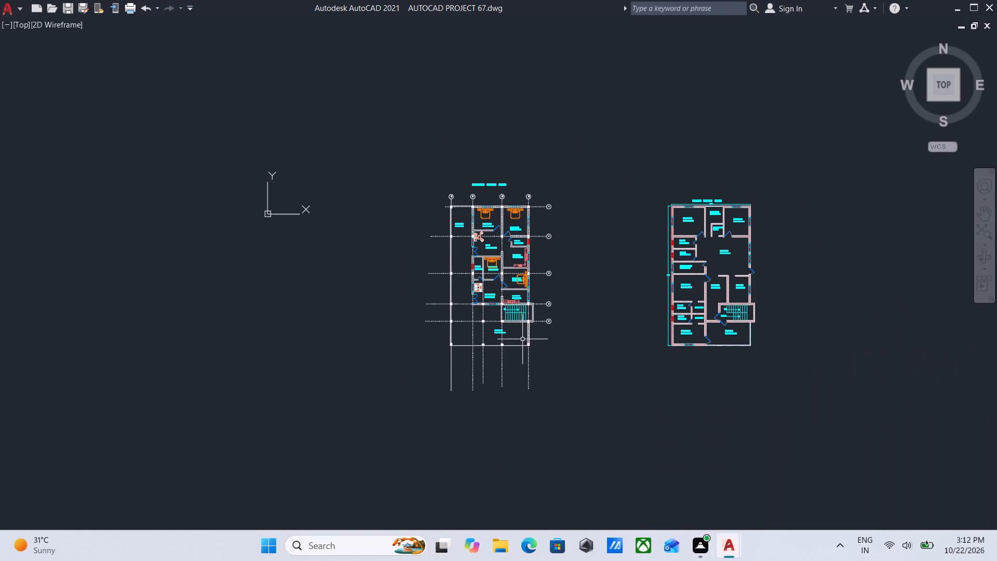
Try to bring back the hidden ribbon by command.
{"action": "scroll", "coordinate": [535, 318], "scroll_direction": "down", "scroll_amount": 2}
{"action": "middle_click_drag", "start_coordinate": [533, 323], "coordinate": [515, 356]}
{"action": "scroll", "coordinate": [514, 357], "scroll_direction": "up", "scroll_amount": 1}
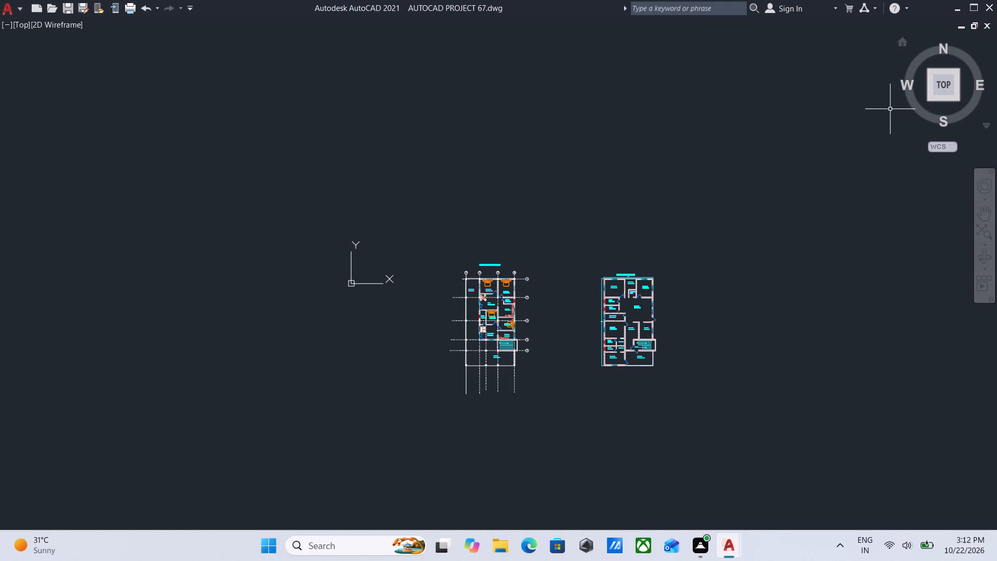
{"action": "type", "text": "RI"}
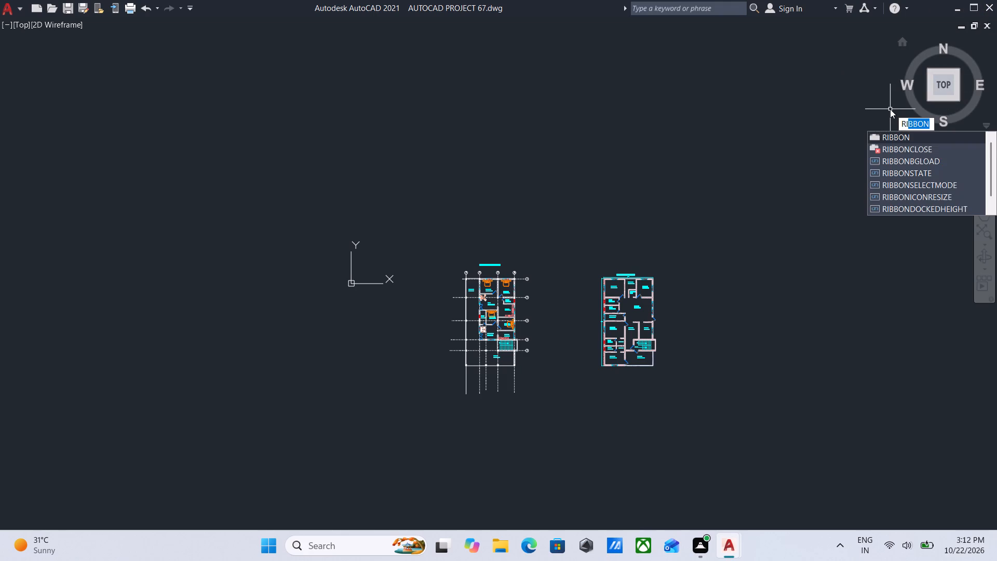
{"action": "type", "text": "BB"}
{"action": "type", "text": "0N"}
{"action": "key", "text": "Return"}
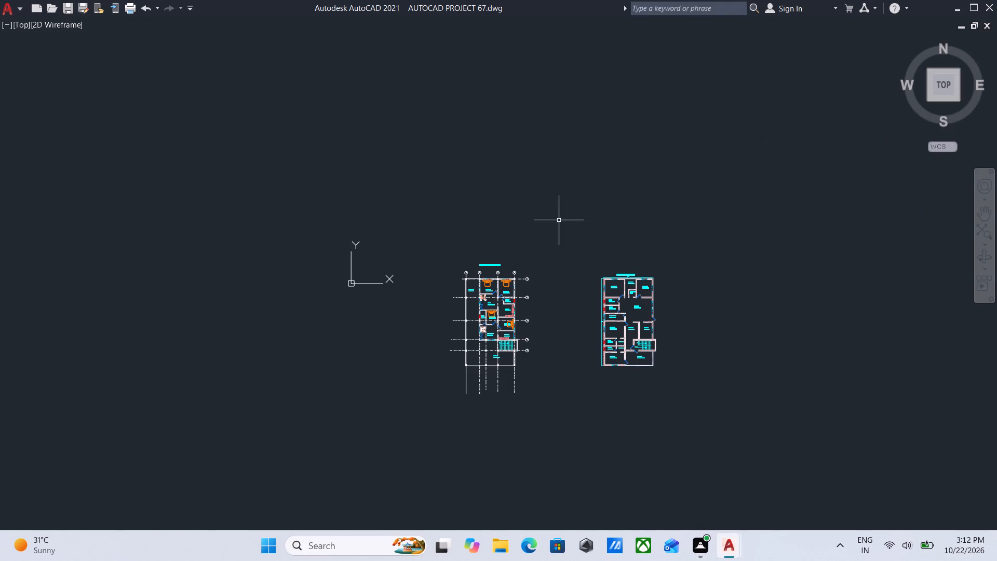
Restore the hidden ribbon with the RIBBON command.
{"action": "scroll", "coordinate": [539, 288], "scroll_direction": "up", "scroll_amount": 2}
{"action": "scroll", "coordinate": [557, 295], "scroll_direction": "down", "scroll_amount": 1}
{"action": "middle_click_drag", "start_coordinate": [557, 295], "coordinate": [430, 299]}
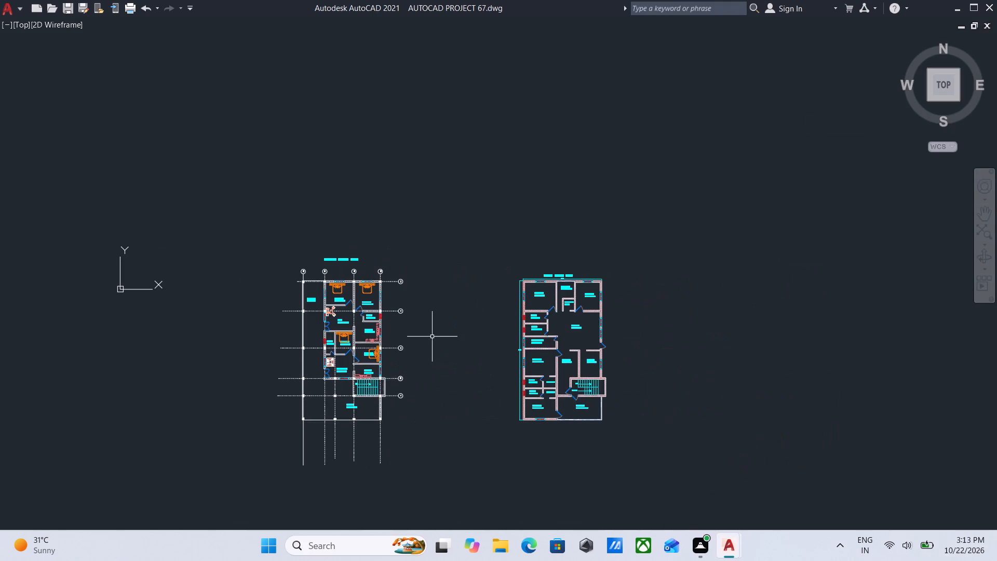
{"action": "middle_click_drag", "start_coordinate": [450, 287], "coordinate": [540, 302]}
{"action": "key", "text": "r"}
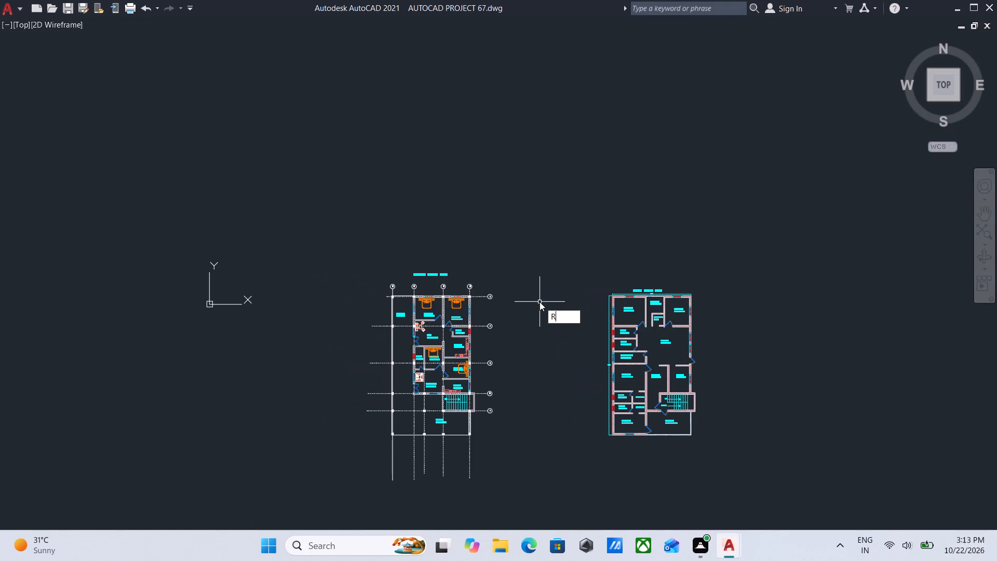
{"action": "type", "text": "IBB"}
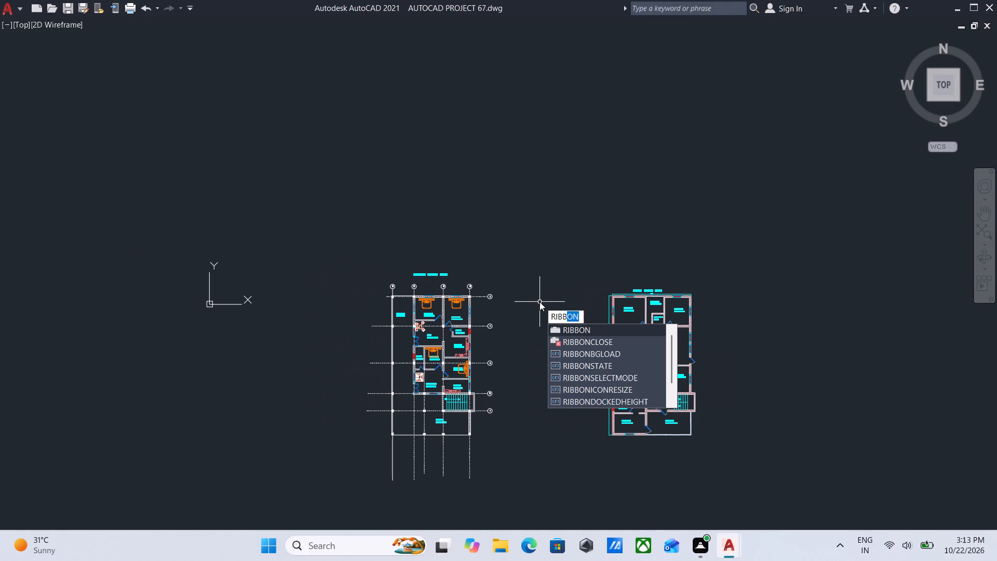
{"action": "type", "text": "ON"}
{"action": "key", "text": "Return"}
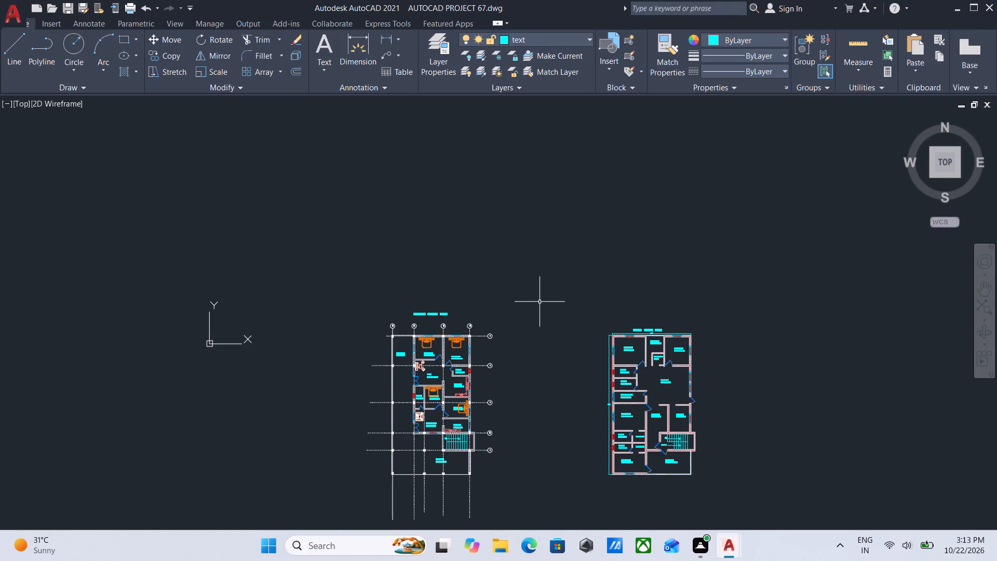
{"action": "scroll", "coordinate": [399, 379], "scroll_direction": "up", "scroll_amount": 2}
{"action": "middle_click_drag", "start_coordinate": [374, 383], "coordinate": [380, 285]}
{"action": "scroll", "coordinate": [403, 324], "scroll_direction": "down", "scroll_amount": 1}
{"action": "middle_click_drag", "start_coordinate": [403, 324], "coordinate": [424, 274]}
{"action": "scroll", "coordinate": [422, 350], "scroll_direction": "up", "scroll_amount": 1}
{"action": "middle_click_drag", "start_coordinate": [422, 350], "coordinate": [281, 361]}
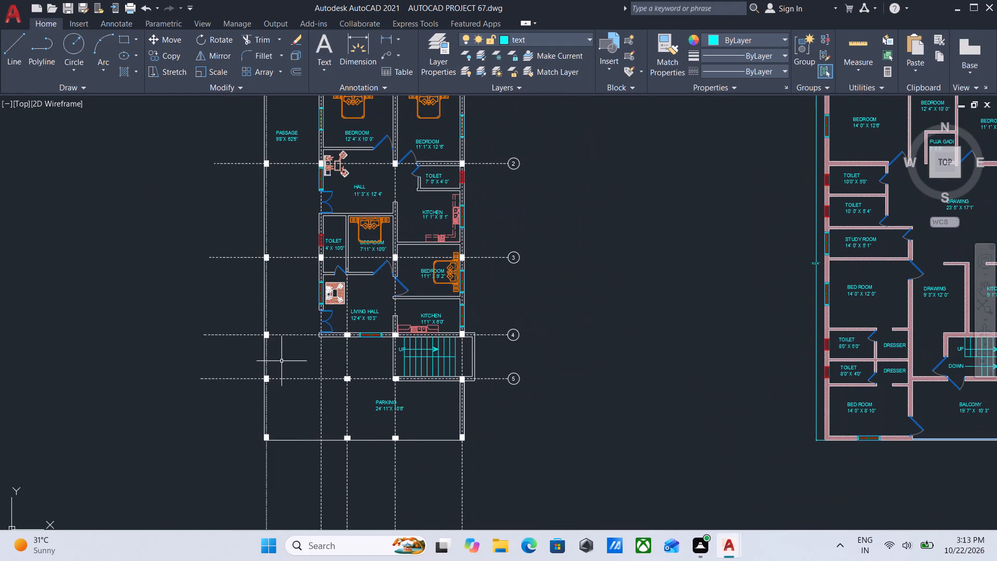
Bring back the hidden command line.
{"action": "middle_click_drag", "start_coordinate": [294, 390], "coordinate": [384, 386]}
{"action": "middle_click_drag", "start_coordinate": [293, 423], "coordinate": [375, 447]}
{"action": "scroll", "coordinate": [376, 447], "scroll_direction": "down", "scroll_amount": 1}
{"action": "middle_click_drag", "start_coordinate": [376, 447], "coordinate": [372, 461]}
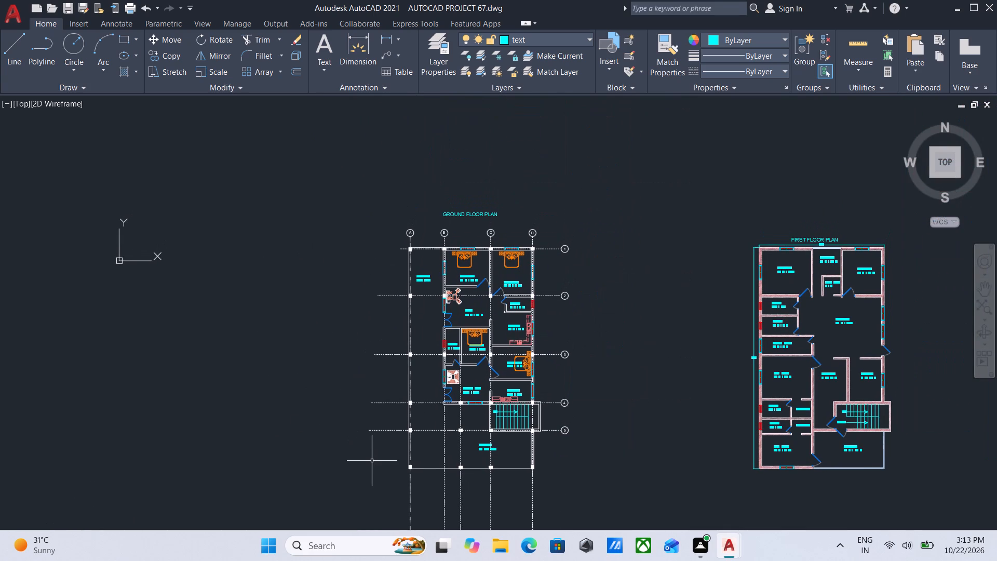
{"action": "key", "text": "ctrl+9"}
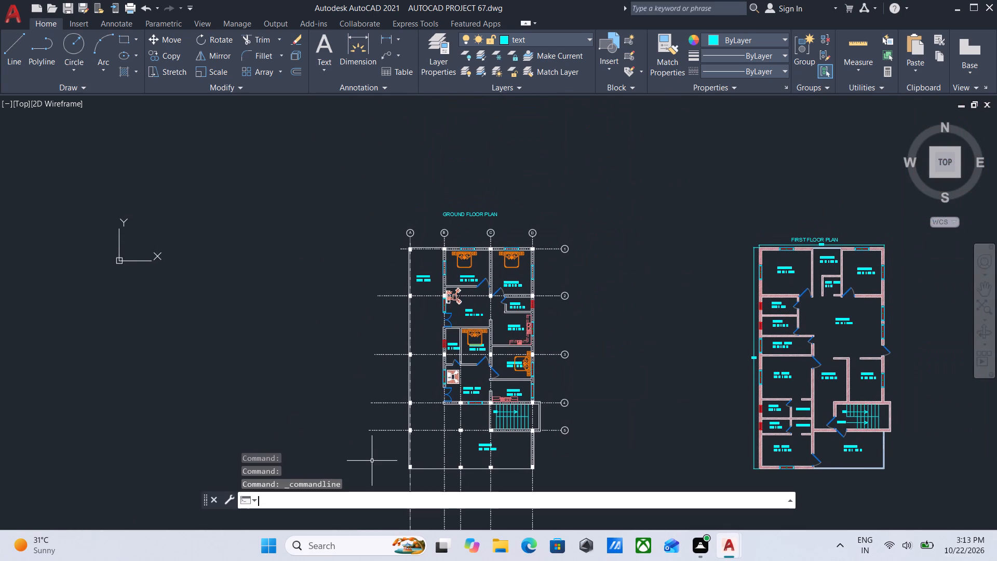
Review both floor plans, checking the first floor's balcony and stair area and the ground floor's parking and living areas.
{"action": "scroll", "coordinate": [449, 320], "scroll_direction": "up", "scroll_amount": 2}
{"action": "scroll", "coordinate": [452, 324], "scroll_direction": "down", "scroll_amount": 3}
{"action": "middle_click_drag", "start_coordinate": [453, 323], "coordinate": [479, 287]}
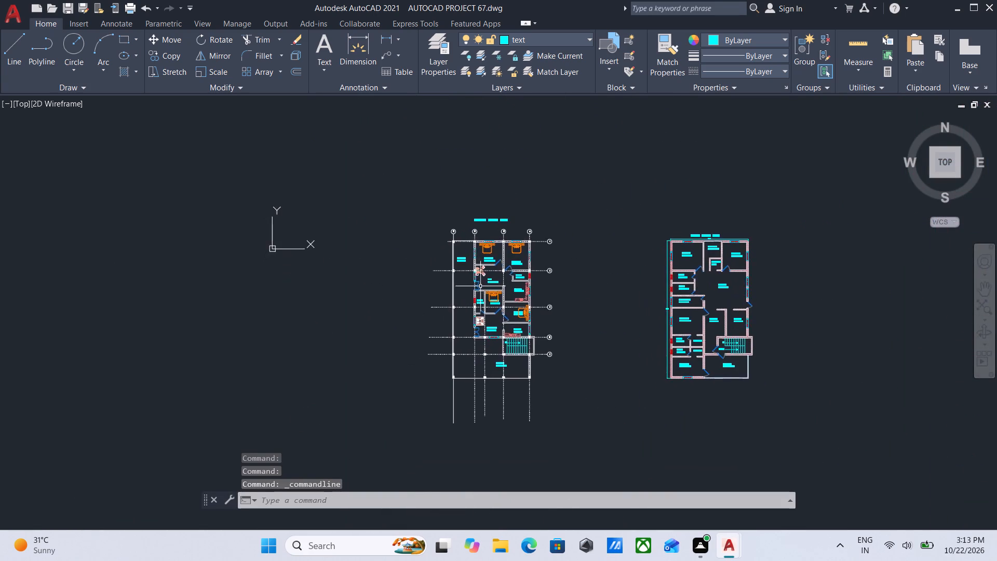
{"action": "scroll", "coordinate": [475, 296], "scroll_direction": "up", "scroll_amount": 2}
{"action": "scroll", "coordinate": [479, 295], "scroll_direction": "down", "scroll_amount": 1}
{"action": "middle_click_drag", "start_coordinate": [479, 295], "coordinate": [500, 275]}
{"action": "middle_click_drag", "start_coordinate": [689, 369], "coordinate": [560, 363]}
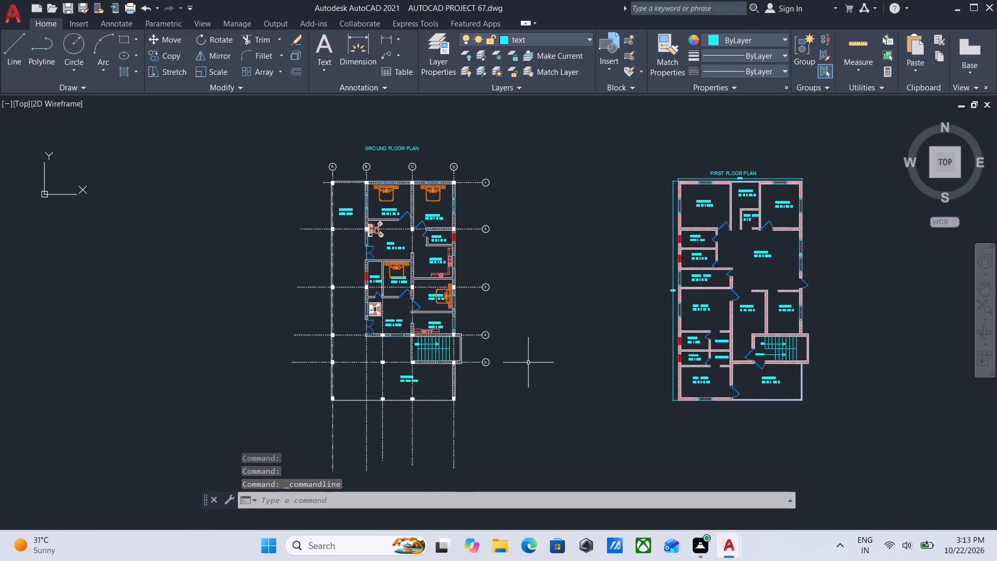
{"action": "middle_click_drag", "start_coordinate": [566, 314], "coordinate": [419, 336]}
{"action": "scroll", "coordinate": [587, 399], "scroll_direction": "up", "scroll_amount": 2}
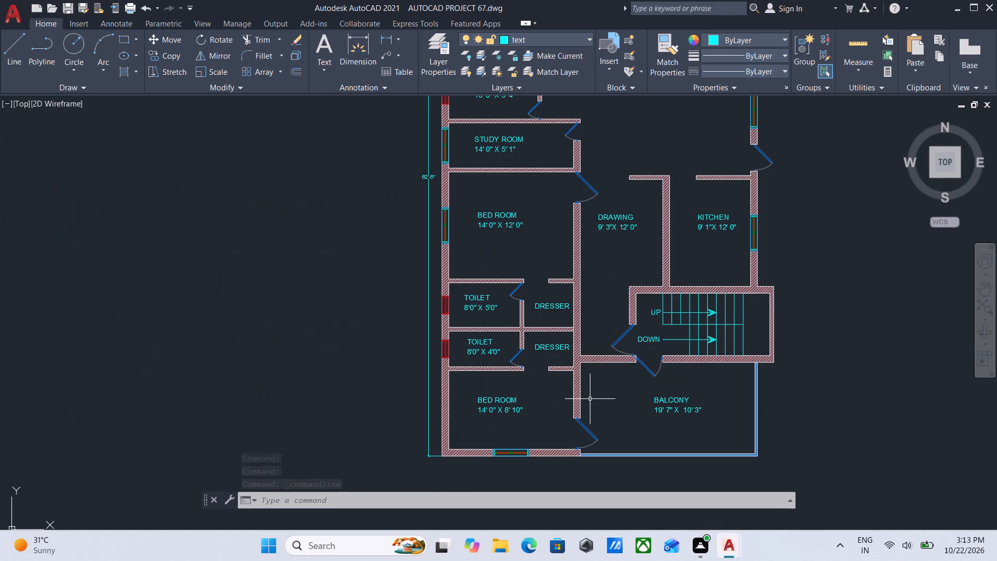
{"action": "scroll", "coordinate": [610, 419], "scroll_direction": "up", "scroll_amount": 1}
{"action": "scroll", "coordinate": [567, 428], "scroll_direction": "up", "scroll_amount": 2}
{"action": "scroll", "coordinate": [544, 411], "scroll_direction": "down", "scroll_amount": 2}
{"action": "middle_click_drag", "start_coordinate": [544, 410], "coordinate": [537, 342]}
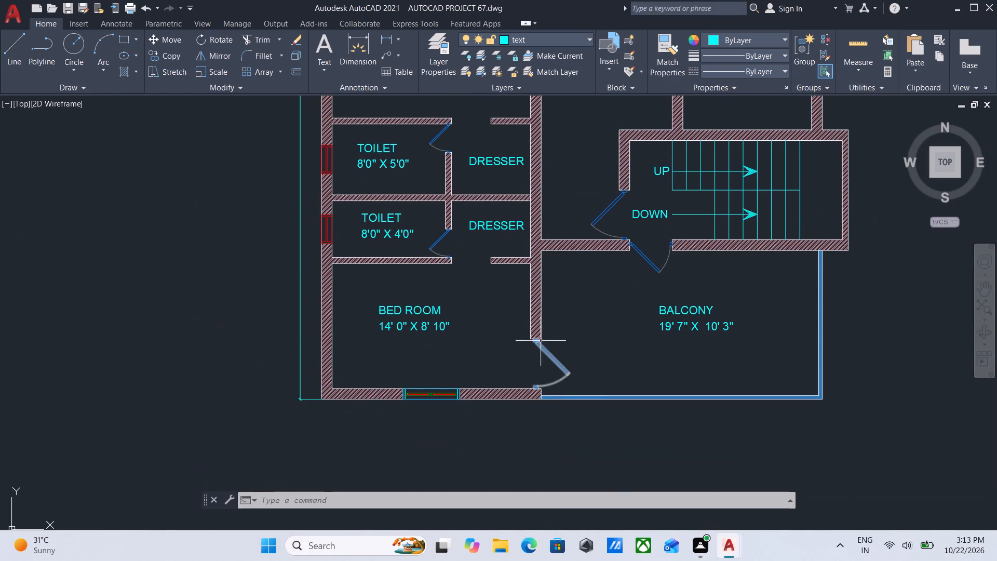
{"action": "scroll", "coordinate": [572, 394], "scroll_direction": "up", "scroll_amount": 1}
{"action": "scroll", "coordinate": [575, 396], "scroll_direction": "down", "scroll_amount": 2}
{"action": "middle_click_drag", "start_coordinate": [588, 392], "coordinate": [770, 381]}
{"action": "middle_click_drag", "start_coordinate": [299, 376], "coordinate": [696, 353]}
{"action": "middle_click_drag", "start_coordinate": [446, 353], "coordinate": [589, 373]}
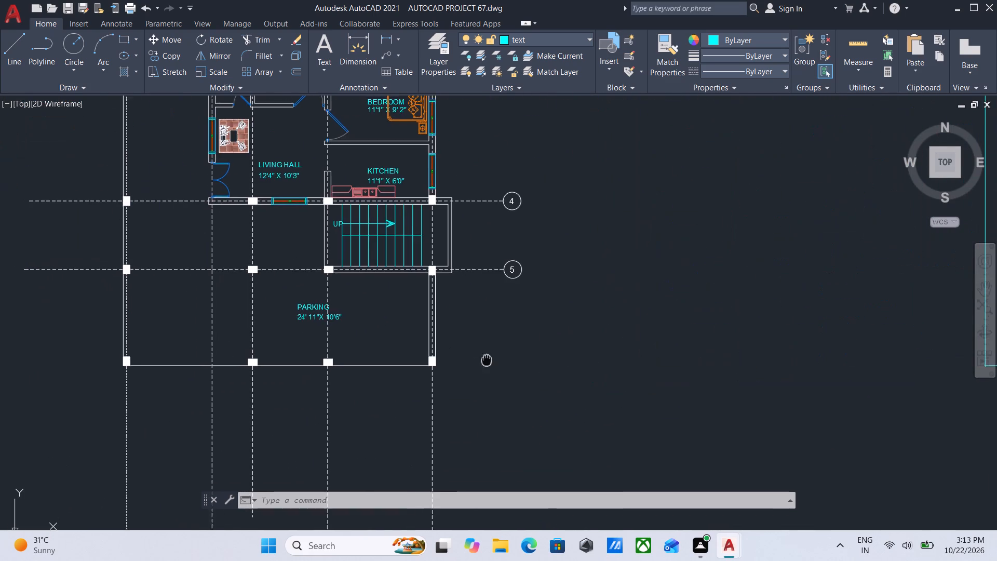
{"action": "middle_click_drag", "start_coordinate": [589, 373], "coordinate": [744, 397]}
{"action": "middle_click_drag", "start_coordinate": [491, 353], "coordinate": [603, 381]}
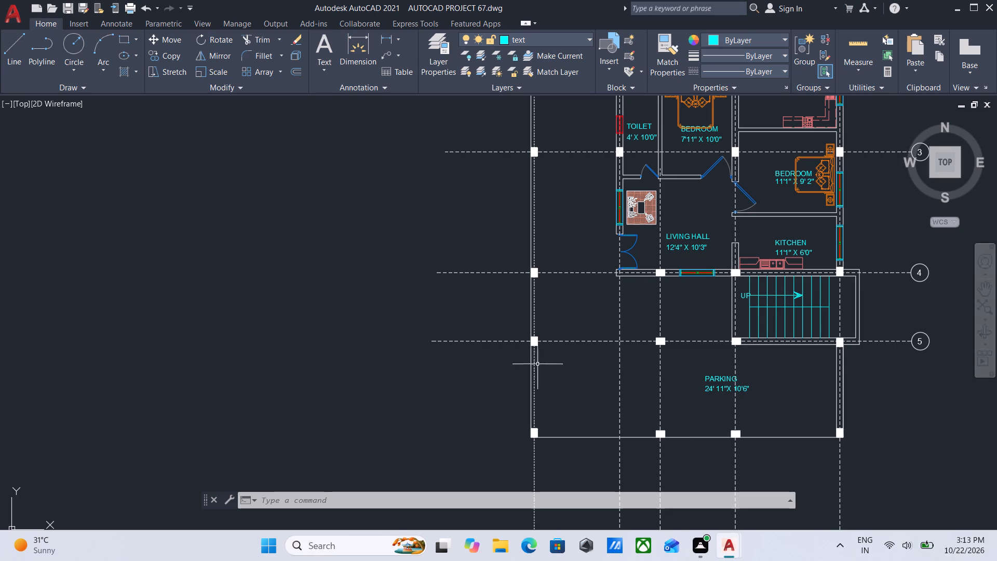
{"action": "middle_click_drag", "start_coordinate": [558, 356], "coordinate": [500, 356]}
{"action": "middle_click_drag", "start_coordinate": [494, 370], "coordinate": [470, 380]}
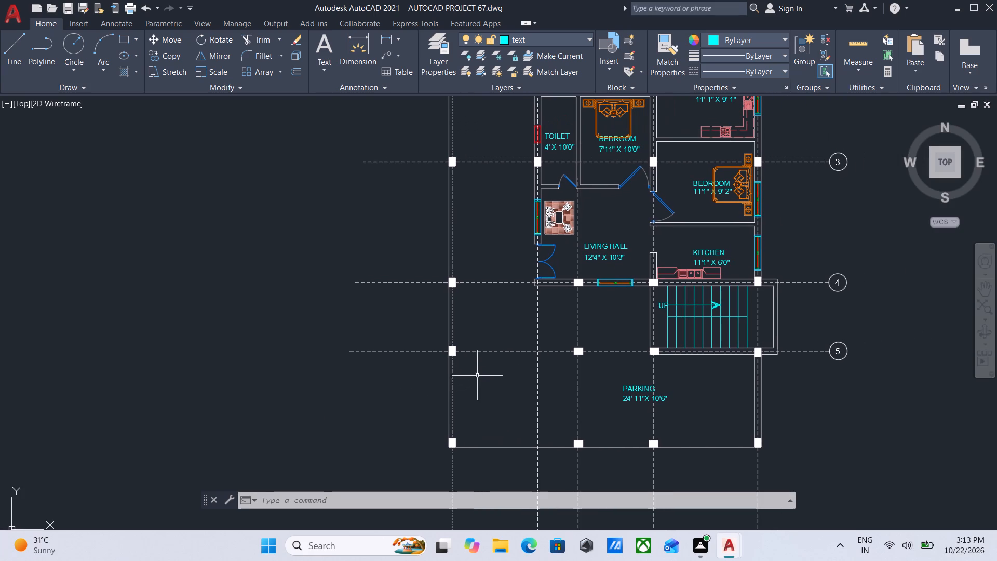
{"action": "scroll", "coordinate": [484, 373], "scroll_direction": "down", "scroll_amount": 1}
{"action": "middle_click_drag", "start_coordinate": [484, 373], "coordinate": [453, 409]}
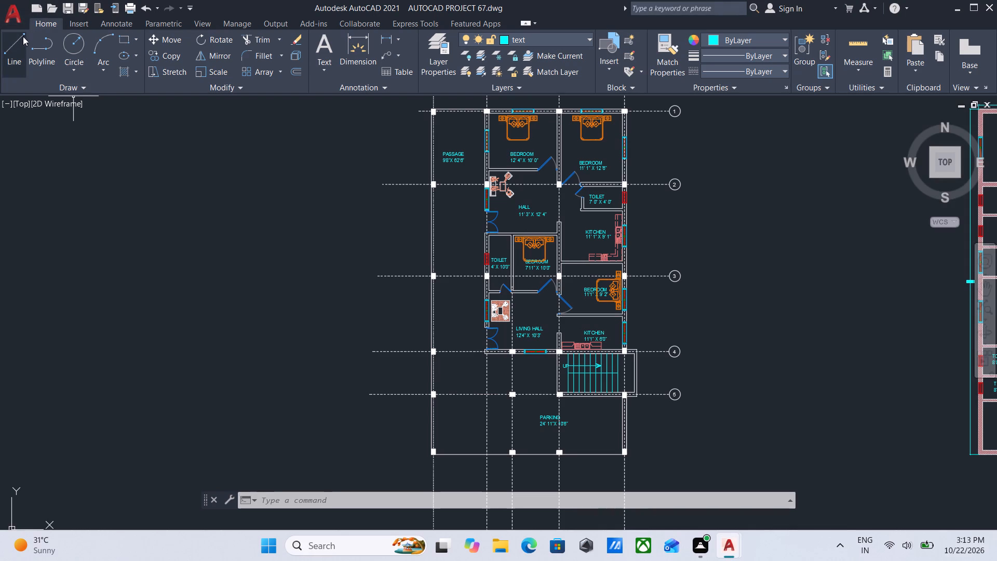
Save the drawing as AUTOCAD PROJECT 67 on the Desktop, replacing the existing file of that name.
{"action": "left_click", "coordinate": [19, 17]}
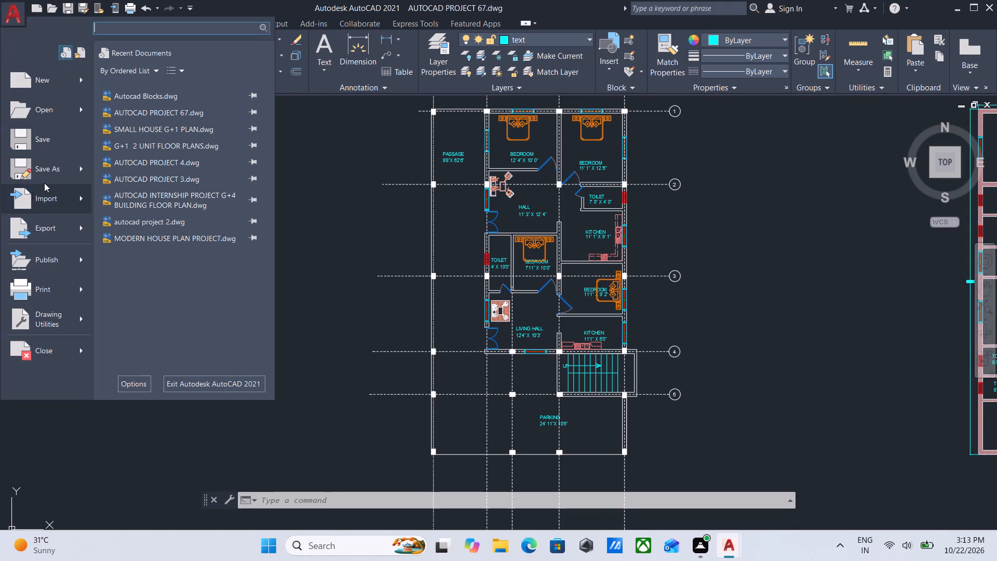
{"action": "left_click", "coordinate": [69, 169]}
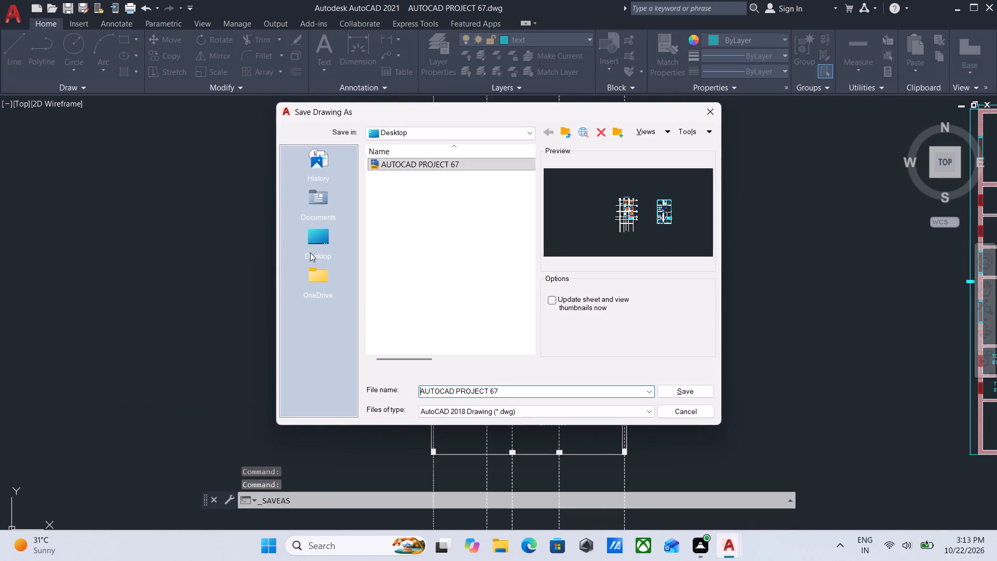
{"action": "scroll", "coordinate": [406, 250], "scroll_direction": "down", "scroll_amount": 1}
{"action": "scroll", "coordinate": [420, 243], "scroll_direction": "up", "scroll_amount": 1}
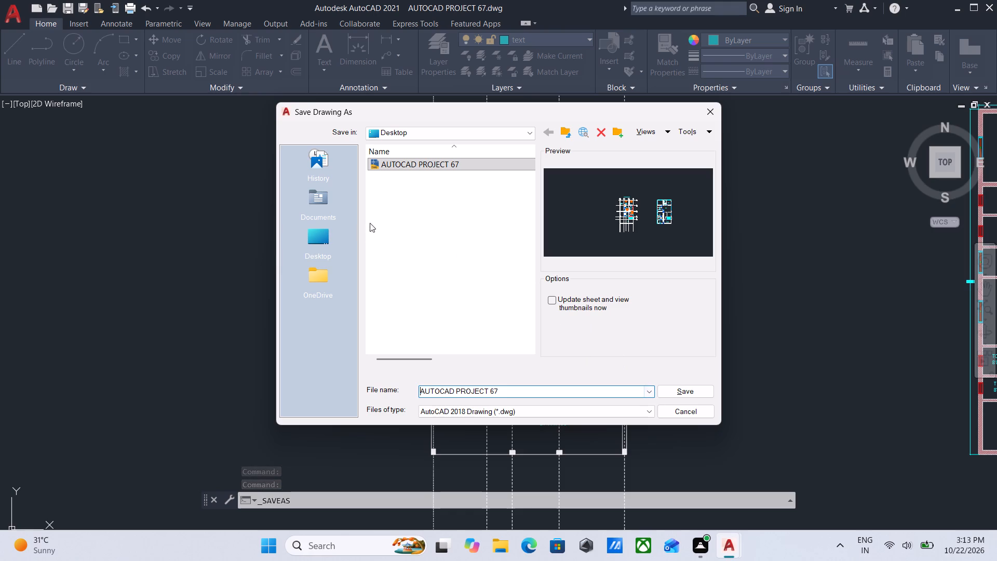
{"action": "left_click", "coordinate": [317, 244]}
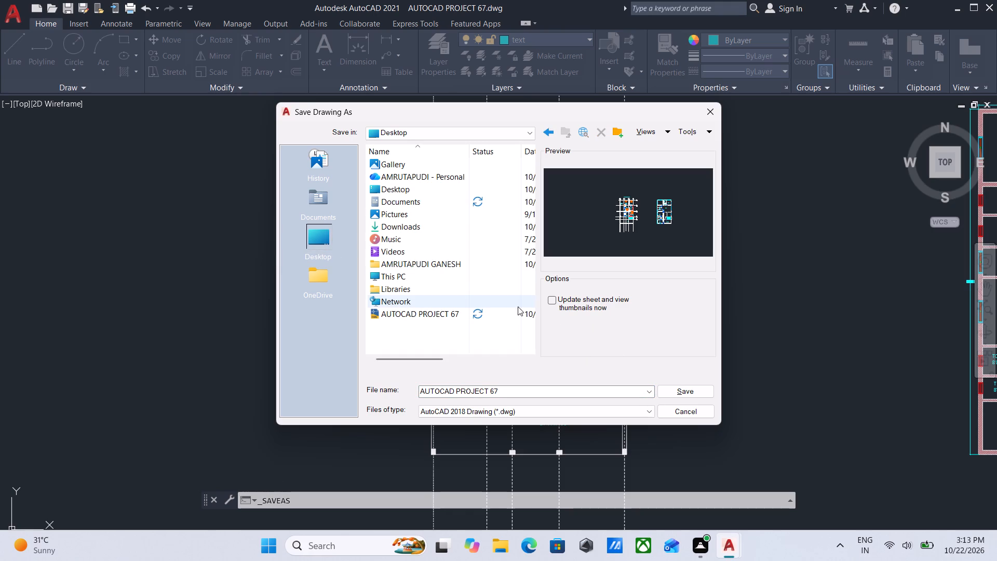
{"action": "left_click", "coordinate": [679, 393]}
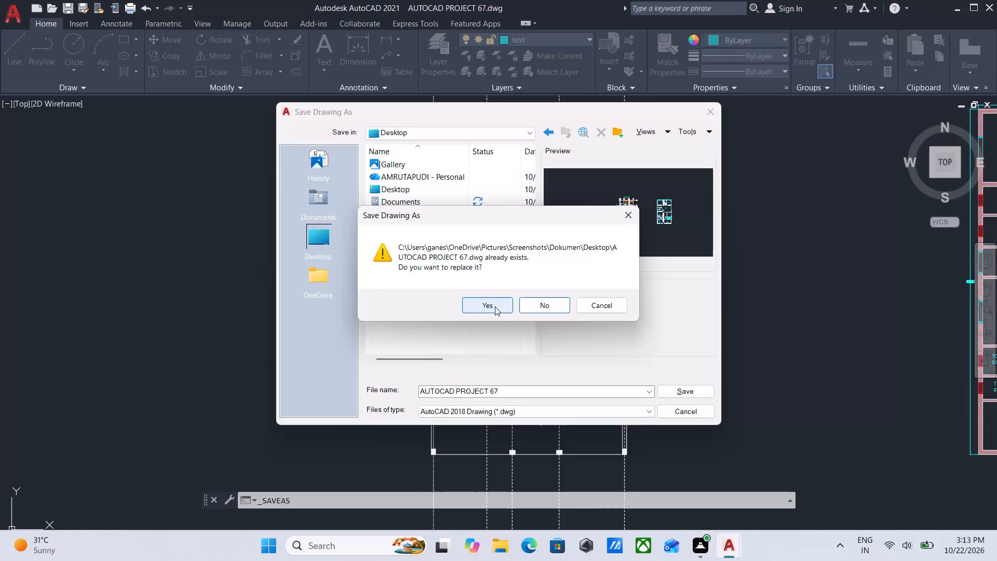
{"action": "left_click", "coordinate": [494, 306]}
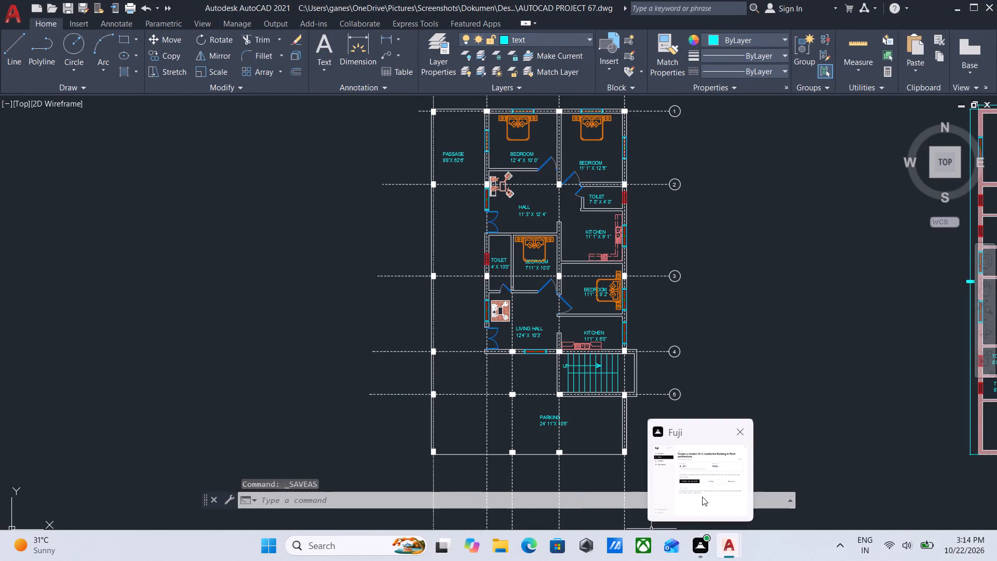
Examine the saved ground and first floor plans, comparing their room layouts, labels and grid lines.
{"action": "scroll", "coordinate": [495, 287], "scroll_direction": "up", "scroll_amount": 2}
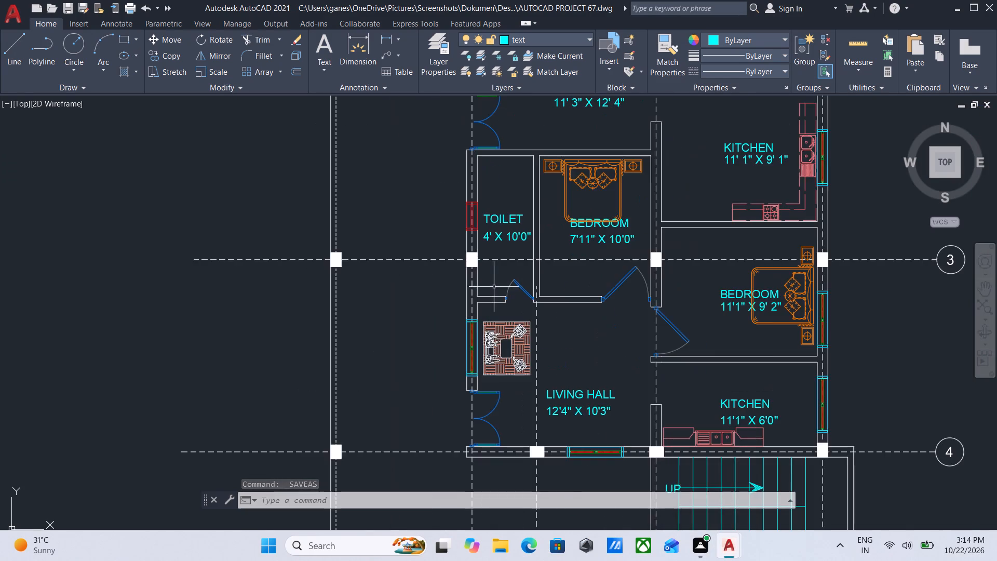
{"action": "scroll", "coordinate": [429, 296], "scroll_direction": "down", "scroll_amount": 1}
{"action": "scroll", "coordinate": [349, 284], "scroll_direction": "up", "scroll_amount": 2}
{"action": "scroll", "coordinate": [354, 283], "scroll_direction": "down", "scroll_amount": 3}
{"action": "scroll", "coordinate": [513, 326], "scroll_direction": "down", "scroll_amount": 1}
{"action": "middle_click_drag", "start_coordinate": [513, 326], "coordinate": [164, 319]}
{"action": "scroll", "coordinate": [332, 257], "scroll_direction": "up", "scroll_amount": 1}
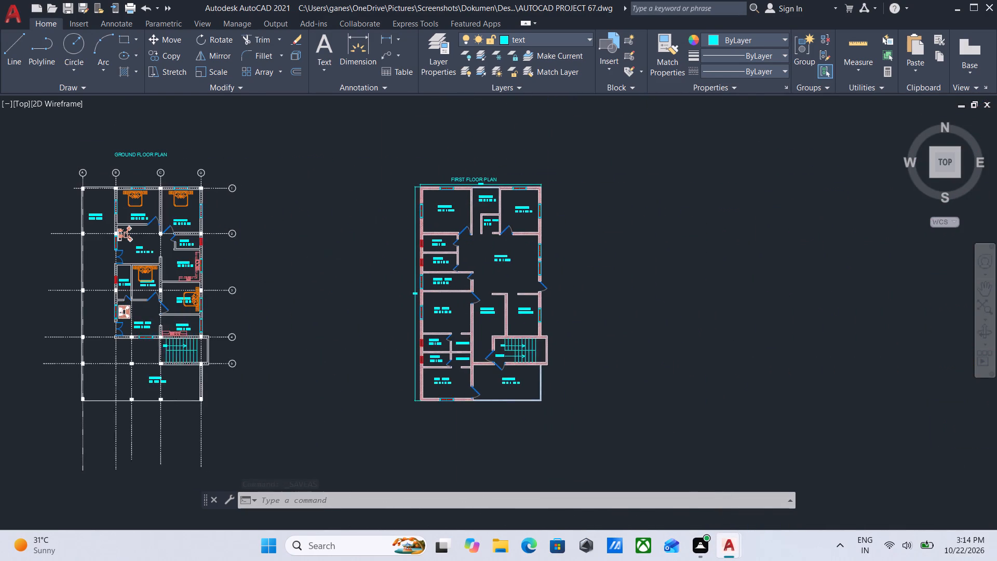
{"action": "scroll", "coordinate": [332, 257], "scroll_direction": "up", "scroll_amount": 1}
{"action": "scroll", "coordinate": [321, 266], "scroll_direction": "down", "scroll_amount": 1}
{"action": "middle_click_drag", "start_coordinate": [308, 276], "coordinate": [212, 310]}
{"action": "scroll", "coordinate": [243, 355], "scroll_direction": "up", "scroll_amount": 2}
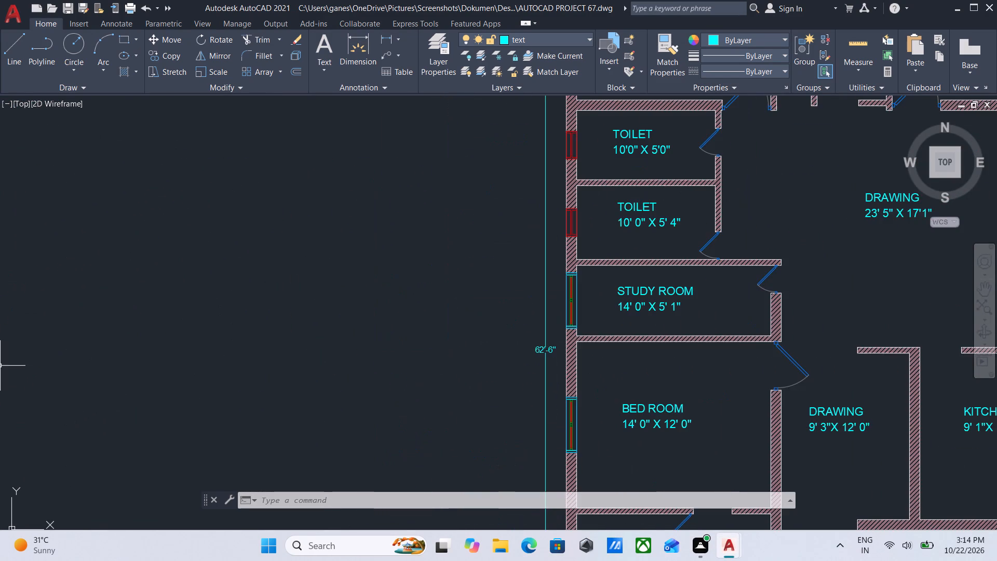
{"action": "scroll", "coordinate": [6, 362], "scroll_direction": "down", "scroll_amount": 2}
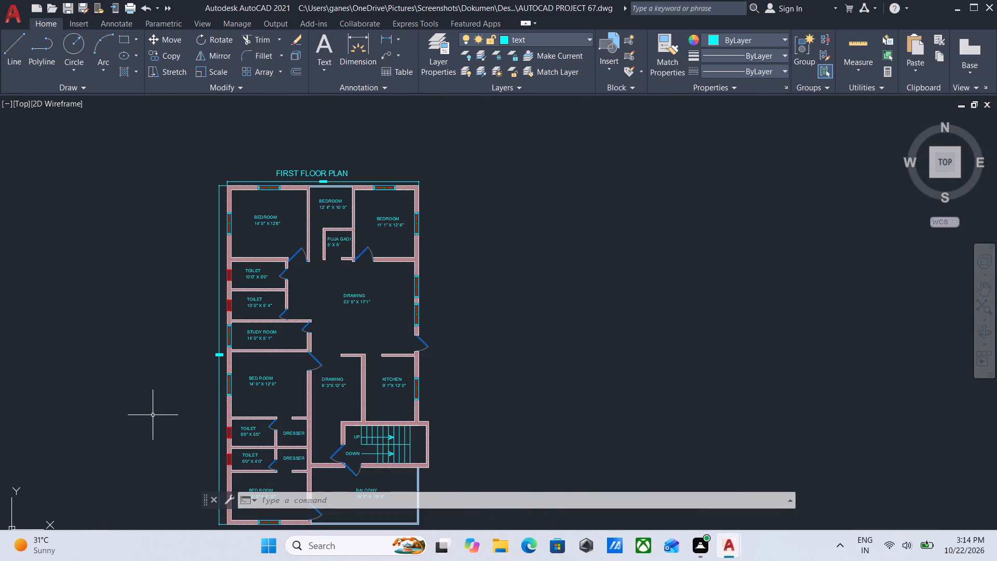
{"action": "scroll", "coordinate": [150, 392], "scroll_direction": "down", "scroll_amount": 2}
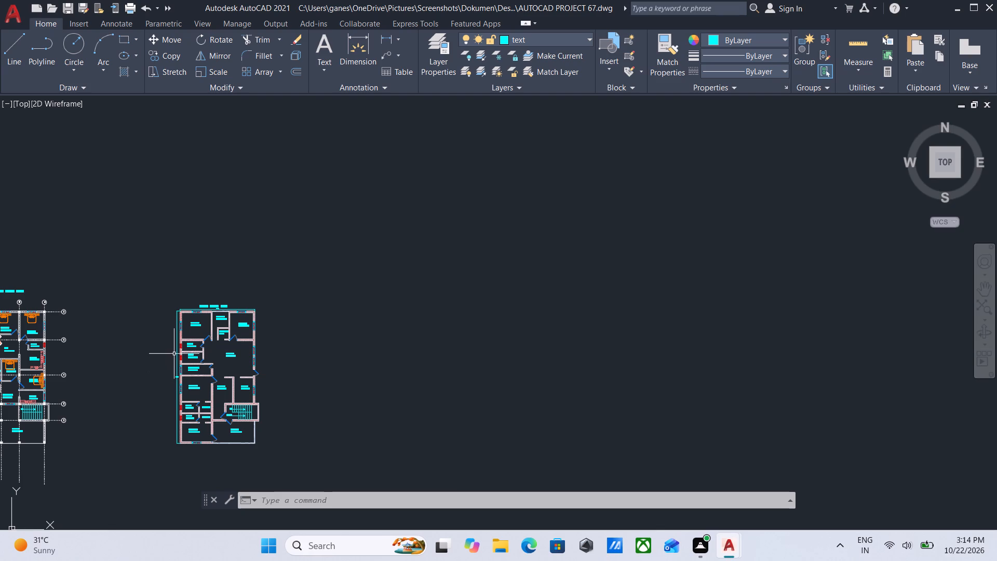
{"action": "scroll", "coordinate": [280, 327], "scroll_direction": "up", "scroll_amount": 1}
{"action": "scroll", "coordinate": [280, 327], "scroll_direction": "down", "scroll_amount": 1}
{"action": "middle_click_drag", "start_coordinate": [284, 325], "coordinate": [464, 256]}
{"action": "scroll", "coordinate": [274, 284], "scroll_direction": "up", "scroll_amount": 2}
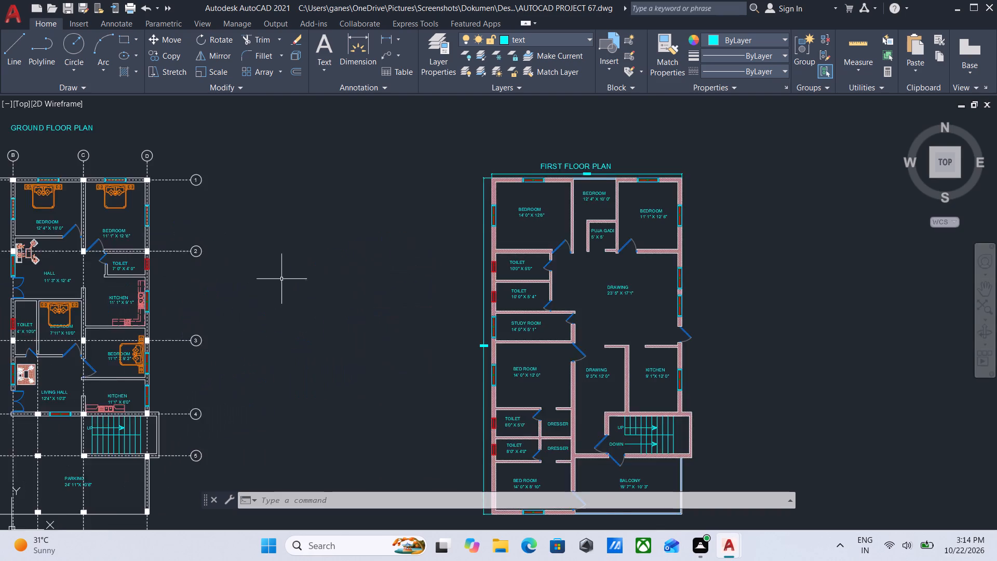
{"action": "middle_click_drag", "start_coordinate": [292, 278], "coordinate": [465, 261]}
{"action": "scroll", "coordinate": [399, 296], "scroll_direction": "down", "scroll_amount": 1}
{"action": "middle_click_drag", "start_coordinate": [397, 297], "coordinate": [429, 280]}
{"action": "scroll", "coordinate": [310, 277], "scroll_direction": "up", "scroll_amount": 2}
{"action": "scroll", "coordinate": [198, 266], "scroll_direction": "up", "scroll_amount": 1}
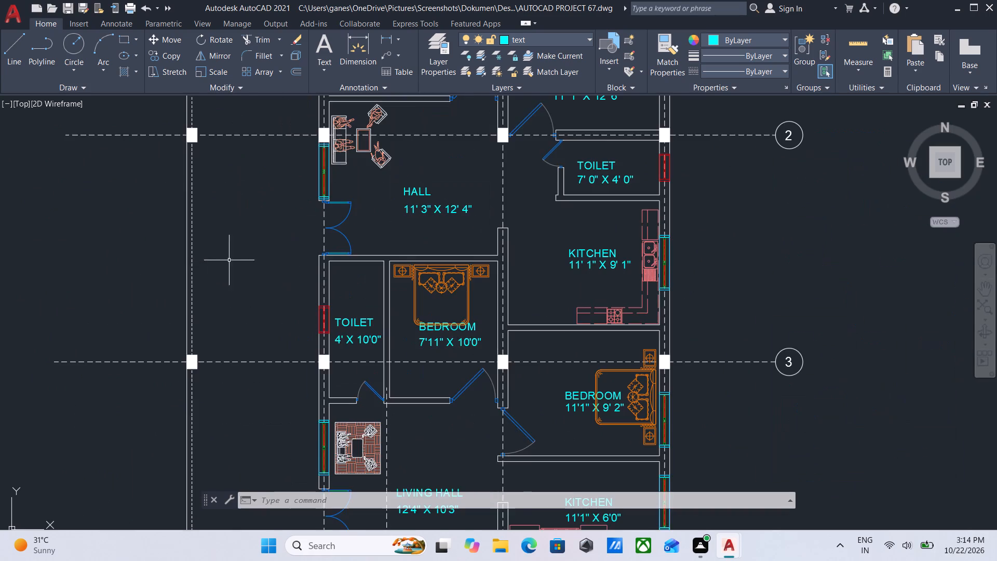
{"action": "scroll", "coordinate": [237, 260], "scroll_direction": "down", "scroll_amount": 2}
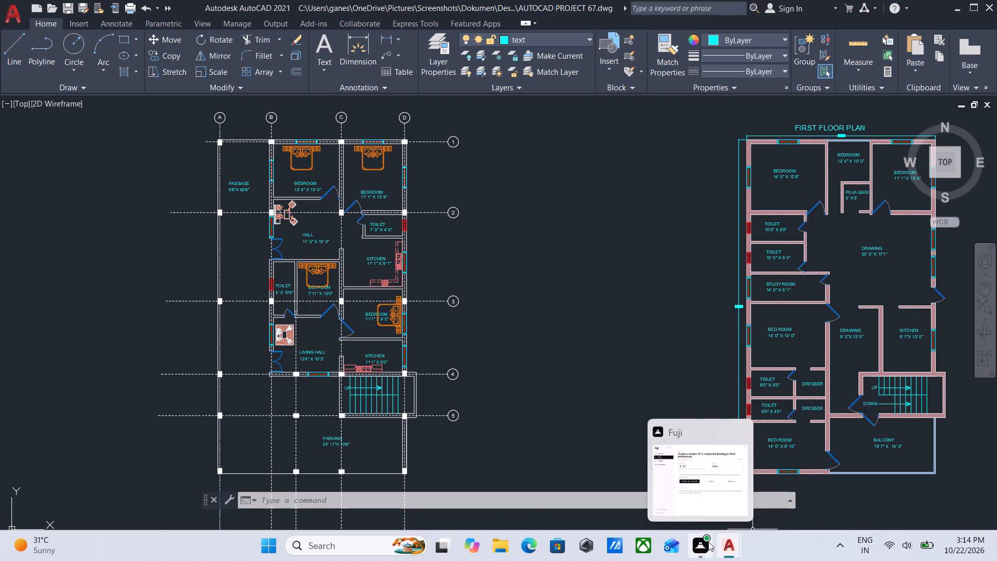
Inspect the upper half of the first floor plan, including its title, width dimension, bedrooms, puja room and toilets.
{"action": "scroll", "coordinate": [705, 520], "scroll_direction": "down", "scroll_amount": 1}
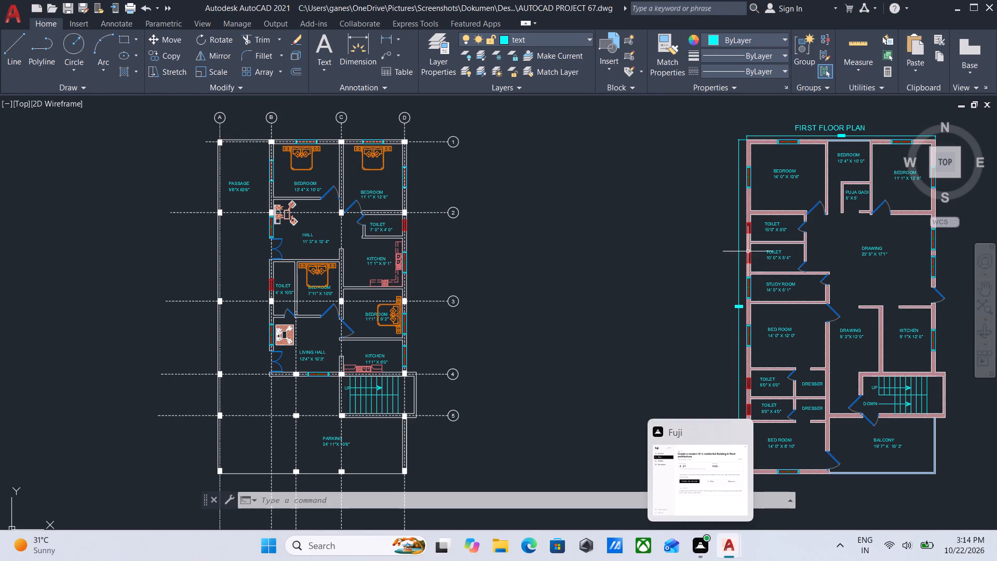
{"action": "scroll", "coordinate": [748, 251], "scroll_direction": "up", "scroll_amount": 1}
{"action": "scroll", "coordinate": [723, 248], "scroll_direction": "down", "scroll_amount": 1}
{"action": "middle_click_drag", "start_coordinate": [722, 248], "coordinate": [582, 250]}
{"action": "scroll", "coordinate": [628, 246], "scroll_direction": "up", "scroll_amount": 3}
{"action": "scroll", "coordinate": [760, 255], "scroll_direction": "down", "scroll_amount": 1}
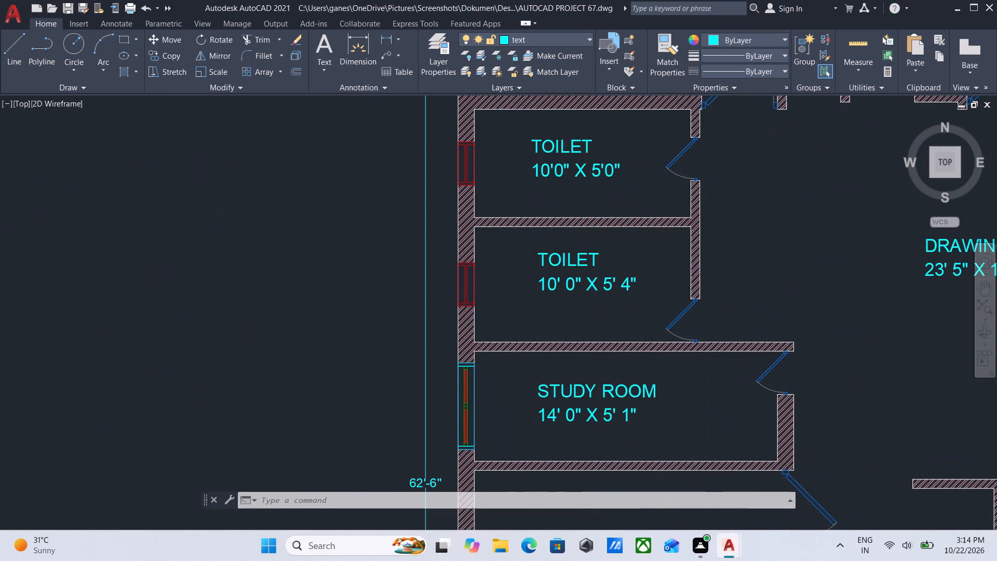
{"action": "middle_click_drag", "start_coordinate": [742, 264], "coordinate": [538, 353]}
{"action": "middle_click_drag", "start_coordinate": [596, 260], "coordinate": [487, 323]}
{"action": "scroll", "coordinate": [528, 256], "scroll_direction": "up", "scroll_amount": 3}
{"action": "scroll", "coordinate": [528, 256], "scroll_direction": "down", "scroll_amount": 3}
{"action": "middle_click_drag", "start_coordinate": [528, 256], "coordinate": [528, 328]}
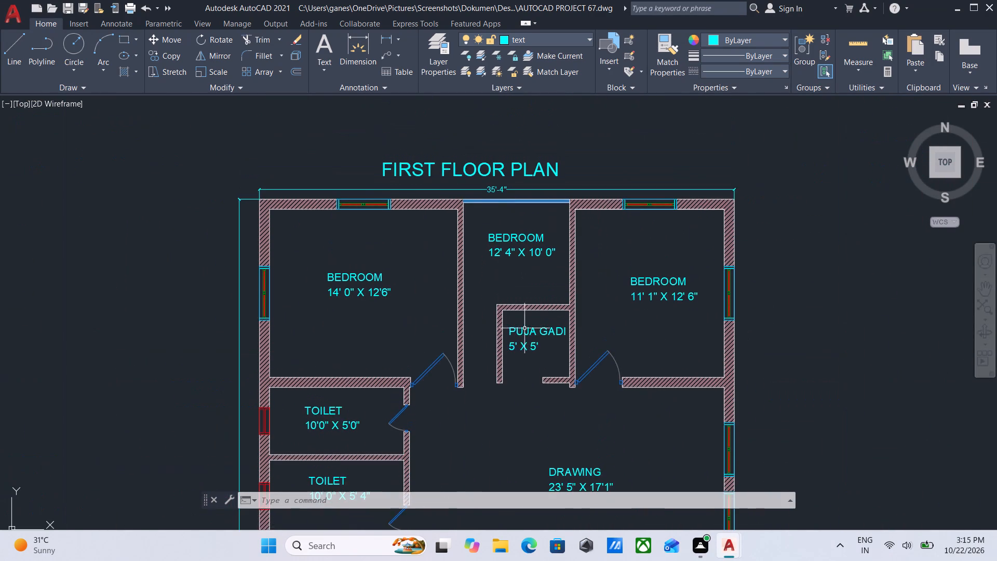
{"action": "middle_click_drag", "start_coordinate": [456, 269], "coordinate": [403, 325]}
{"action": "scroll", "coordinate": [313, 293], "scroll_direction": "up", "scroll_amount": 3}
{"action": "scroll", "coordinate": [289, 275], "scroll_direction": "down", "scroll_amount": 4}
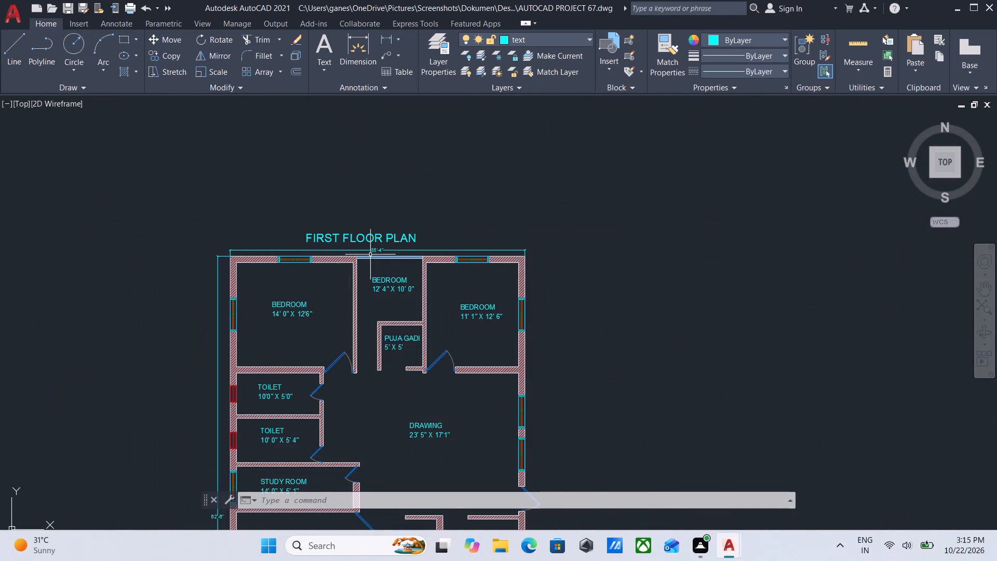
{"action": "scroll", "coordinate": [385, 255], "scroll_direction": "up", "scroll_amount": 4}
{"action": "scroll", "coordinate": [357, 244], "scroll_direction": "down", "scroll_amount": 1}
{"action": "middle_click_drag", "start_coordinate": [357, 244], "coordinate": [463, 240]}
{"action": "scroll", "coordinate": [511, 270], "scroll_direction": "down", "scroll_amount": 2}
{"action": "middle_click_drag", "start_coordinate": [512, 272], "coordinate": [449, 209]}
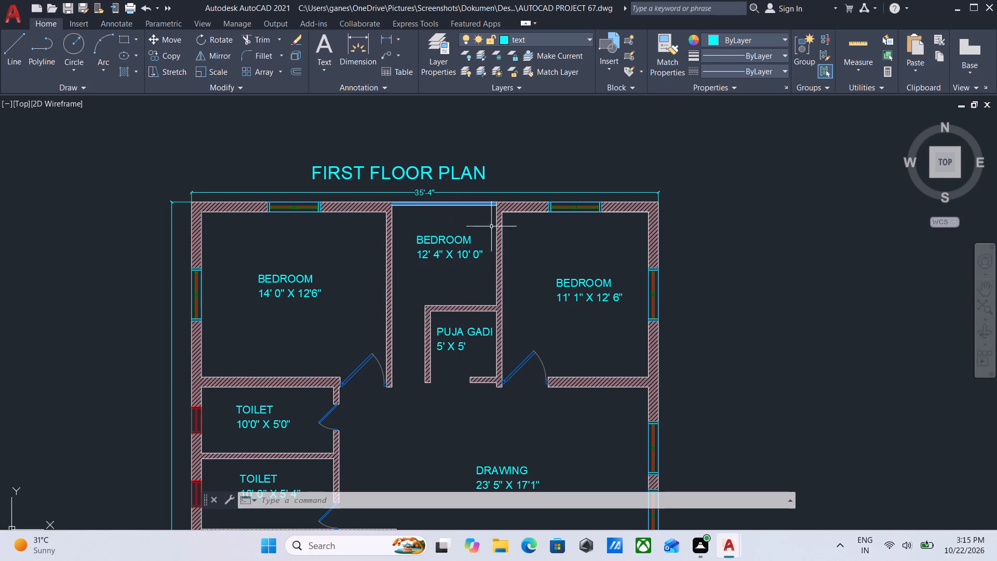
{"action": "scroll", "coordinate": [653, 256], "scroll_direction": "up", "scroll_amount": 2}
{"action": "scroll", "coordinate": [666, 257], "scroll_direction": "down", "scroll_amount": 1}
{"action": "middle_click_drag", "start_coordinate": [666, 257], "coordinate": [623, 211]}
{"action": "middle_click_drag", "start_coordinate": [479, 318], "coordinate": [515, 230]}
{"action": "scroll", "coordinate": [516, 257], "scroll_direction": "down", "scroll_amount": 2}
{"action": "middle_click_drag", "start_coordinate": [511, 271], "coordinate": [535, 230]}
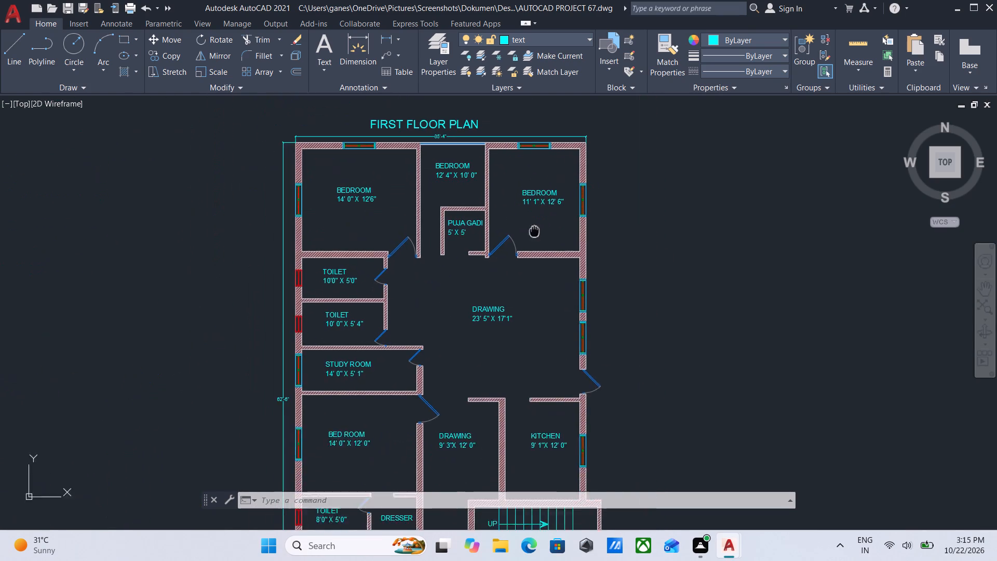
{"action": "middle_click_drag", "start_coordinate": [535, 230], "coordinate": [536, 229]}
Inspect the first floor's lower rooms, covering the bed rooms, drawing, kitchen, toilets and dressers with their labels.
{"action": "scroll", "coordinate": [500, 351], "scroll_direction": "up", "scroll_amount": 2}
{"action": "middle_click_drag", "start_coordinate": [499, 336], "coordinate": [614, 202]}
{"action": "scroll", "coordinate": [562, 249], "scroll_direction": "down", "scroll_amount": 1}
{"action": "scroll", "coordinate": [588, 285], "scroll_direction": "down", "scroll_amount": 1}
{"action": "middle_click_drag", "start_coordinate": [583, 311], "coordinate": [604, 225]}
{"action": "scroll", "coordinate": [602, 254], "scroll_direction": "up", "scroll_amount": 2}
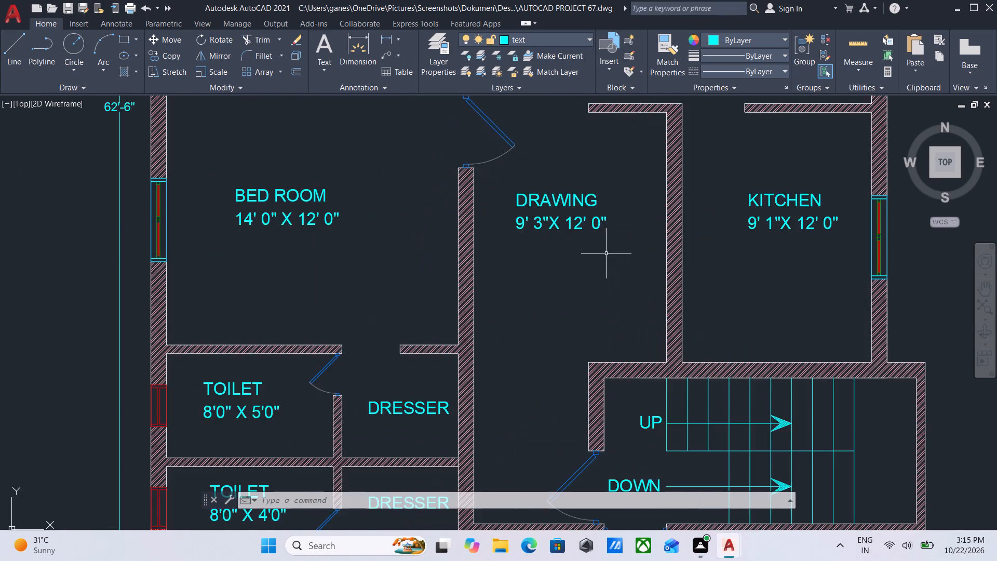
{"action": "scroll", "coordinate": [678, 287], "scroll_direction": "down", "scroll_amount": 1}
{"action": "middle_click_drag", "start_coordinate": [692, 265], "coordinate": [698, 239]}
{"action": "middle_click_drag", "start_coordinate": [663, 348], "coordinate": [684, 224]}
{"action": "scroll", "coordinate": [487, 311], "scroll_direction": "up", "scroll_amount": 2}
{"action": "scroll", "coordinate": [479, 306], "scroll_direction": "down", "scroll_amount": 1}
{"action": "middle_click_drag", "start_coordinate": [479, 306], "coordinate": [482, 303]}
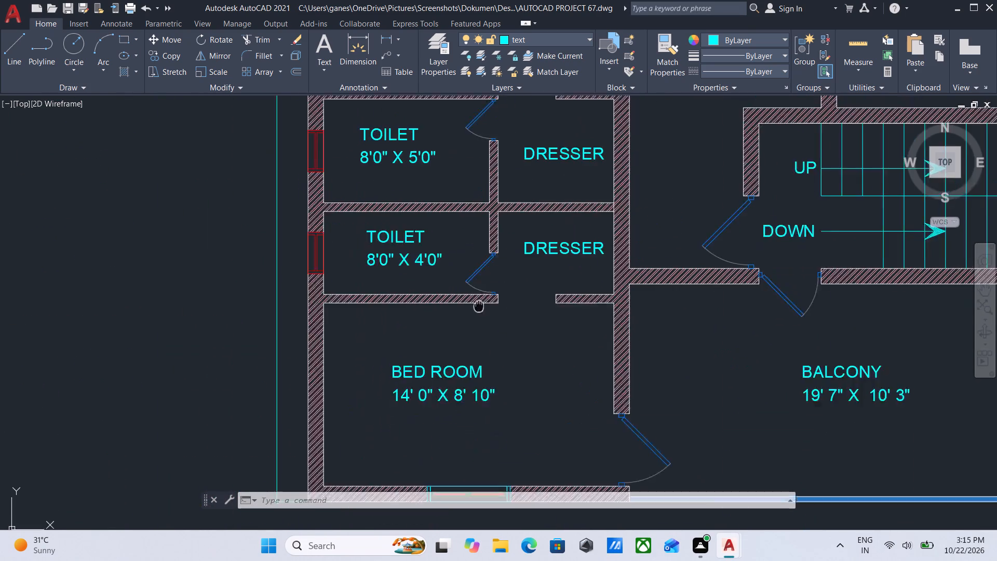
{"action": "middle_click_drag", "start_coordinate": [482, 303], "coordinate": [525, 283]}
{"action": "middle_click_drag", "start_coordinate": [528, 275], "coordinate": [508, 343]}
Inspect the first floor's balcony and staircase, and check the rooms between them and the plan title.
{"action": "scroll", "coordinate": [527, 276], "scroll_direction": "down", "scroll_amount": 1}
{"action": "middle_click_drag", "start_coordinate": [631, 290], "coordinate": [560, 274]}
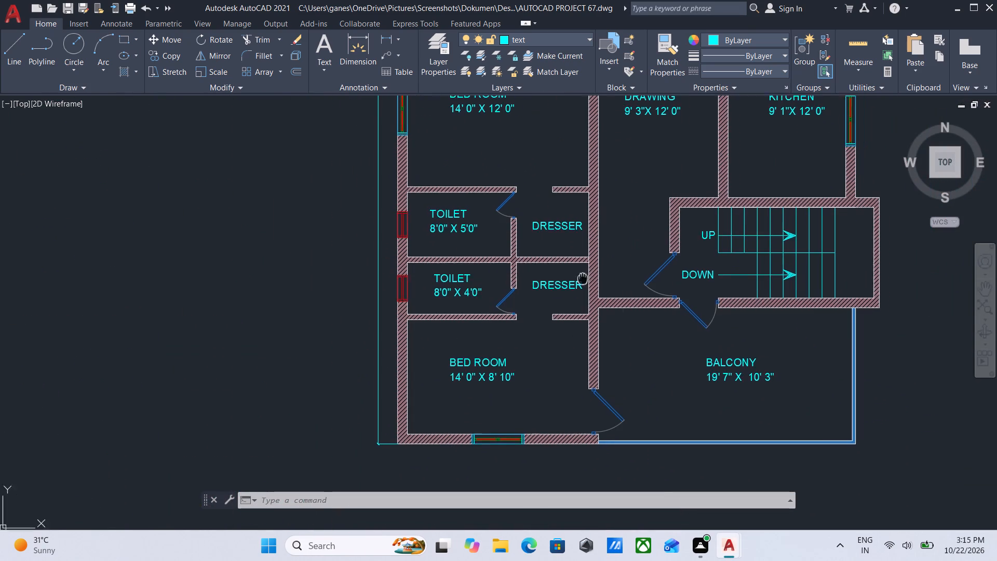
{"action": "middle_click_drag", "start_coordinate": [560, 274], "coordinate": [488, 253]}
{"action": "scroll", "coordinate": [617, 359], "scroll_direction": "up", "scroll_amount": 2}
{"action": "scroll", "coordinate": [617, 359], "scroll_direction": "down", "scroll_amount": 2}
{"action": "middle_click_drag", "start_coordinate": [617, 359], "coordinate": [492, 359]}
{"action": "scroll", "coordinate": [625, 320], "scroll_direction": "up", "scroll_amount": 2}
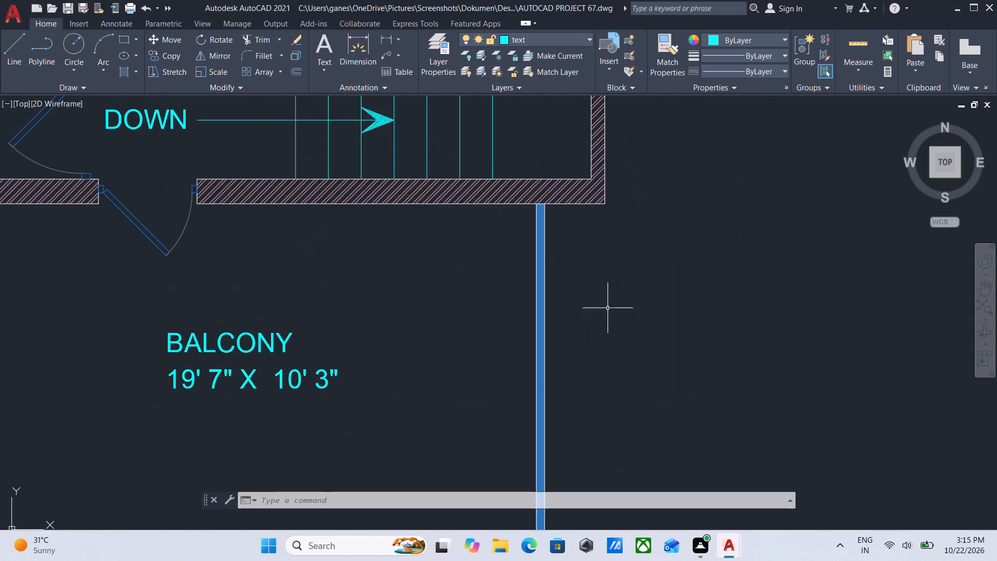
{"action": "scroll", "coordinate": [601, 300], "scroll_direction": "down", "scroll_amount": 2}
{"action": "middle_click_drag", "start_coordinate": [601, 300], "coordinate": [619, 335]}
{"action": "middle_click_drag", "start_coordinate": [473, 271], "coordinate": [481, 362]}
{"action": "middle_click_drag", "start_coordinate": [424, 252], "coordinate": [439, 348]}
{"action": "middle_click_drag", "start_coordinate": [396, 251], "coordinate": [397, 261]}
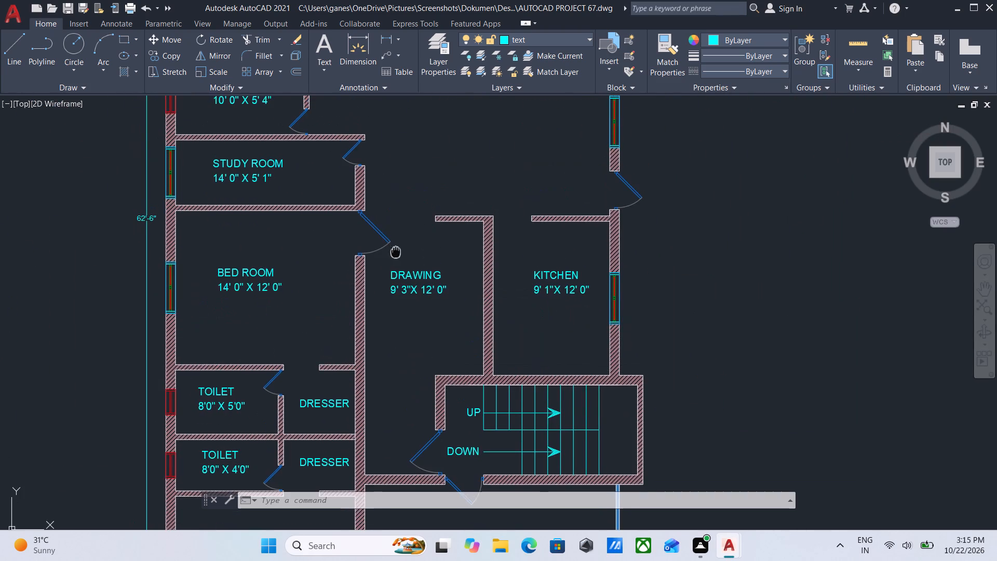
{"action": "middle_click_drag", "start_coordinate": [397, 261], "coordinate": [413, 337]}
{"action": "middle_click_drag", "start_coordinate": [423, 273], "coordinate": [440, 370]}
{"action": "middle_click_drag", "start_coordinate": [439, 289], "coordinate": [460, 353]}
{"action": "scroll", "coordinate": [527, 313], "scroll_direction": "down", "scroll_amount": 1}
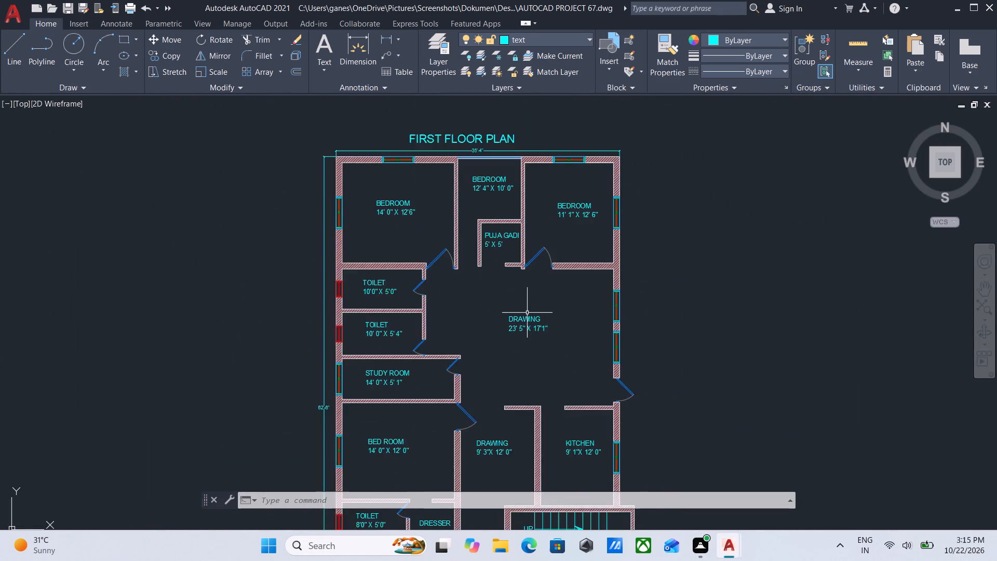
Rename the first floor's 23' 5" X 17'1" DRAWING label as LIVING AND DINING.
{"action": "scroll", "coordinate": [527, 313], "scroll_direction": "down", "scroll_amount": 1}
{"action": "scroll", "coordinate": [523, 322], "scroll_direction": "up", "scroll_amount": 5}
{"action": "scroll", "coordinate": [523, 322], "scroll_direction": "down", "scroll_amount": 4}
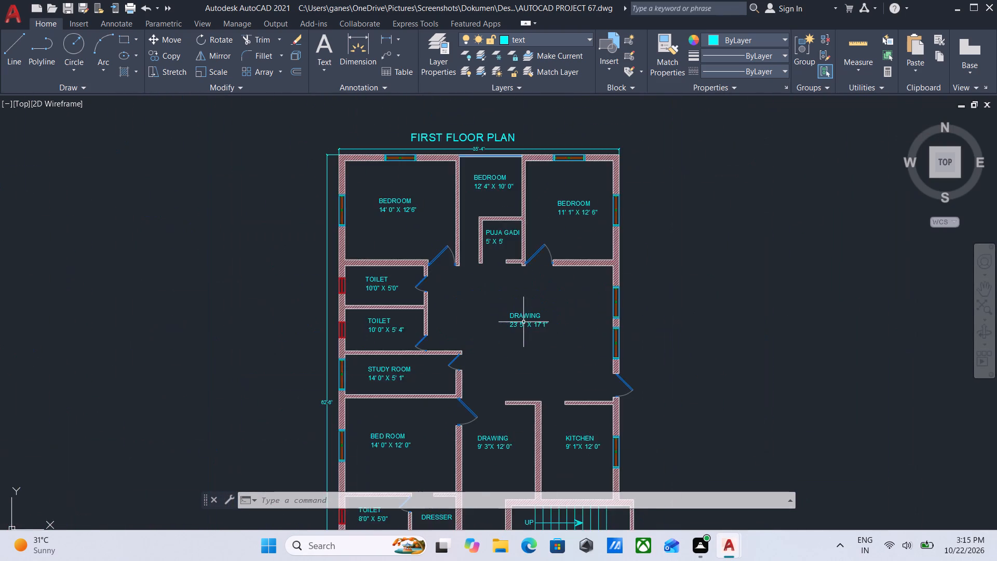
{"action": "scroll", "coordinate": [523, 322], "scroll_direction": "down", "scroll_amount": 1}
{"action": "middle_click_drag", "start_coordinate": [523, 322], "coordinate": [589, 323]}
{"action": "scroll", "coordinate": [585, 325], "scroll_direction": "up", "scroll_amount": 5}
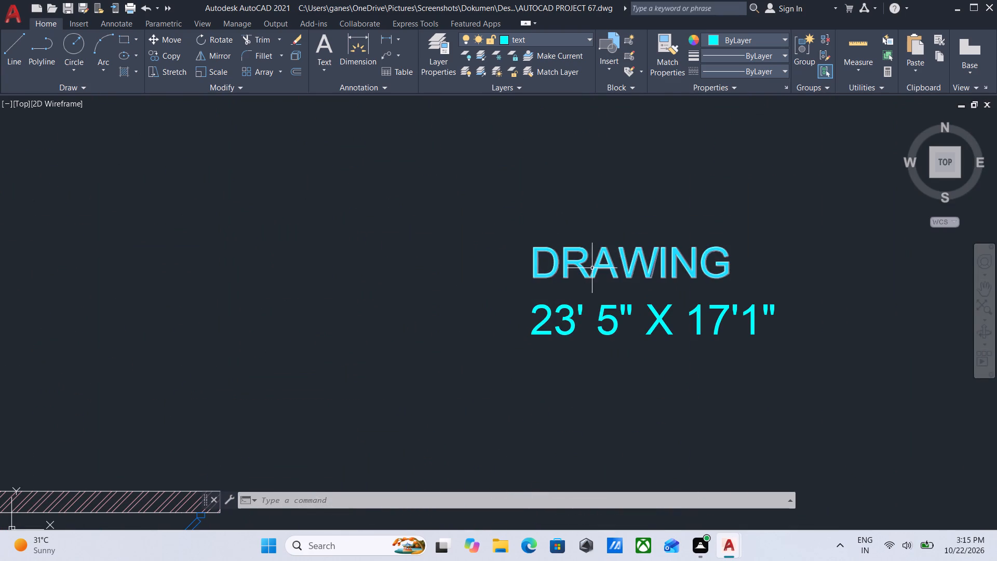
{"action": "double_click", "coordinate": [592, 268]}
{"action": "key", "text": "BackSpace"}
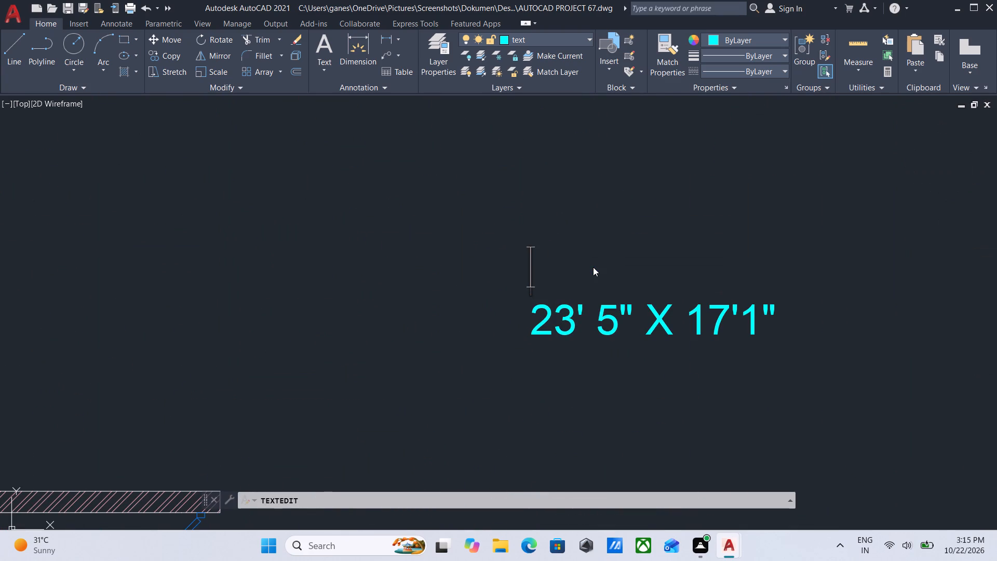
{"action": "type", "text": "LIV"}
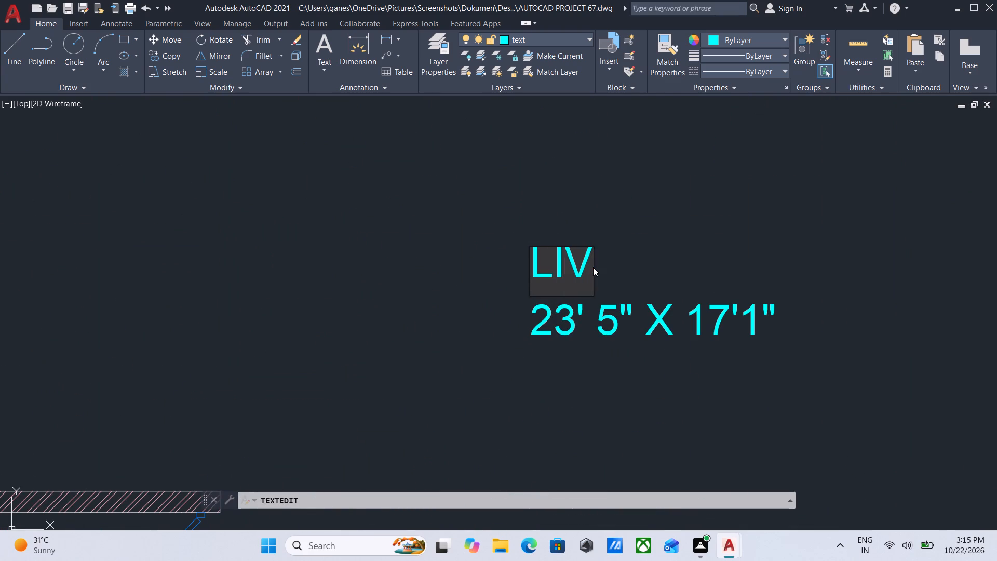
{"action": "type", "text": "ING"}
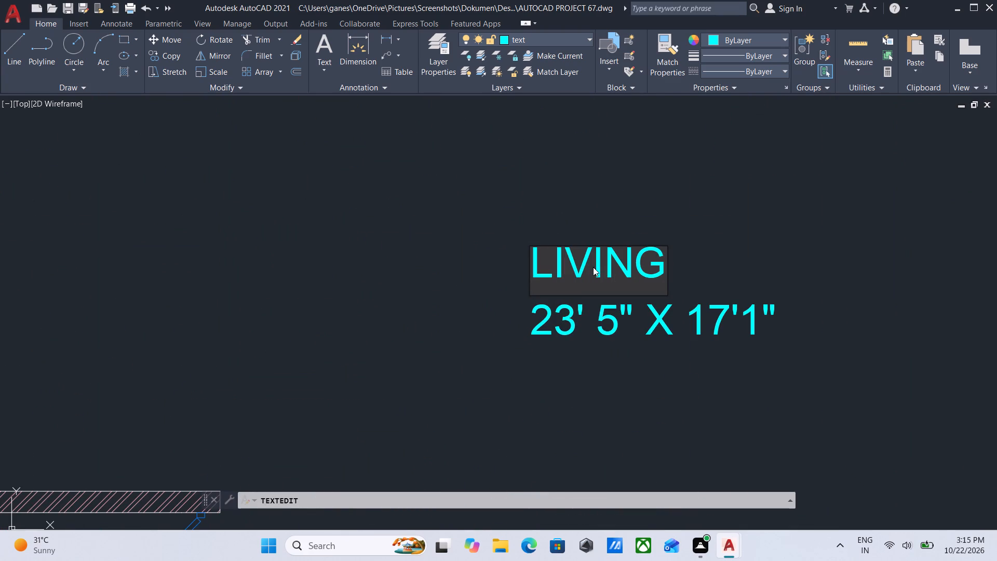
{"action": "key", "text": "space"}
{"action": "type", "text": "AND D"}
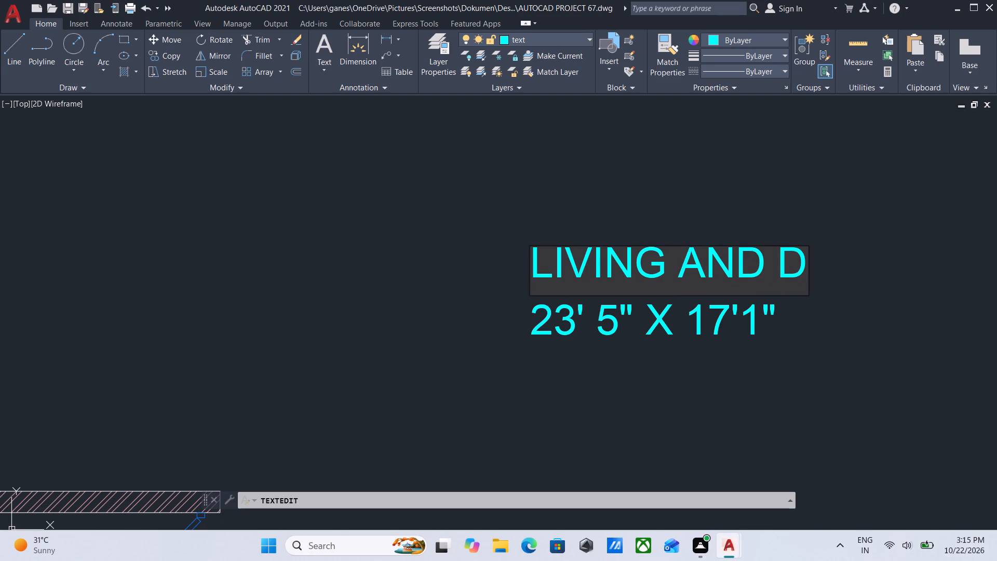
{"action": "type", "text": "INING"}
{"action": "key", "text": "Return"}
{"action": "key", "text": "Return"}
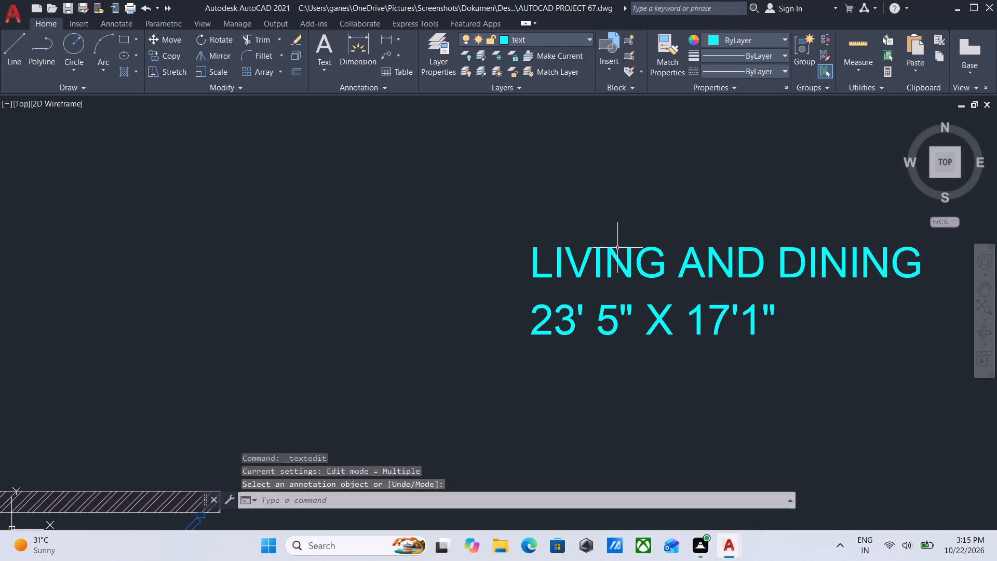
Shift the LIVING AND DINING label about 1 ft horizontally to the left so it sits centred over its size text.
{"action": "scroll", "coordinate": [797, 287], "scroll_direction": "down", "scroll_amount": 2}
{"action": "middle_click_drag", "start_coordinate": [797, 287], "coordinate": [738, 305]}
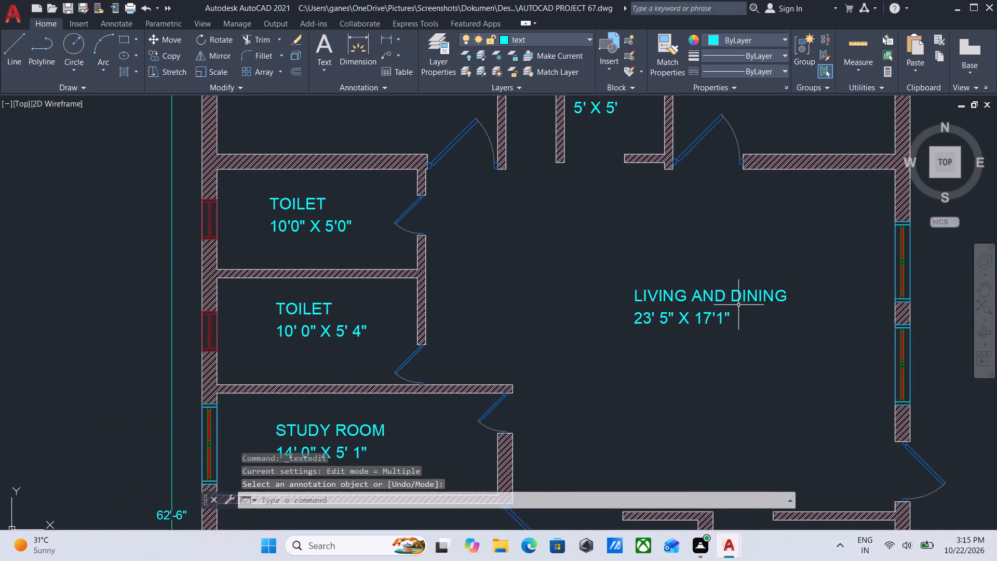
{"action": "scroll", "coordinate": [740, 304], "scroll_direction": "up", "scroll_amount": 2}
{"action": "left_click", "coordinate": [732, 277]}
{"action": "left_click", "coordinate": [669, 279]}
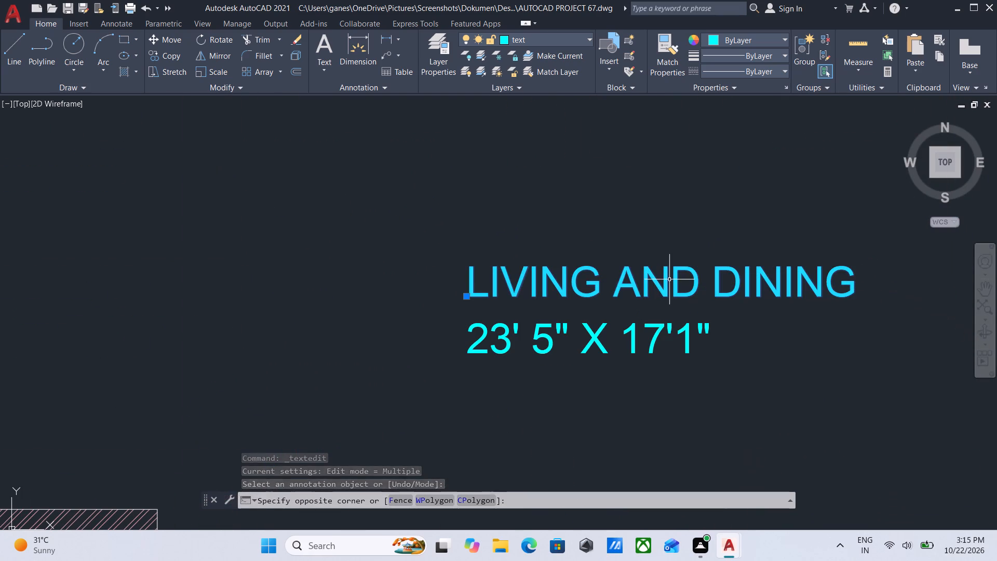
{"action": "left_click", "coordinate": [468, 299]}
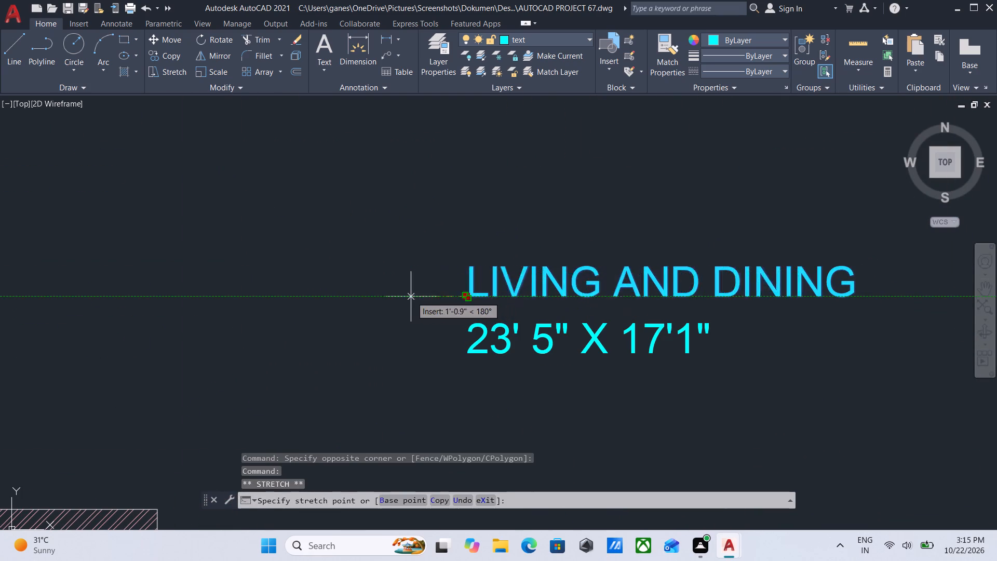
{"action": "left_click", "coordinate": [409, 298]}
{"action": "scroll", "coordinate": [424, 290], "scroll_direction": "down", "scroll_amount": 1}
{"action": "middle_click_drag", "start_coordinate": [424, 289], "coordinate": [456, 299]}
{"action": "scroll", "coordinate": [466, 295], "scroll_direction": "down", "scroll_amount": 2}
{"action": "key", "text": "Escape"}
{"action": "scroll", "coordinate": [496, 312], "scroll_direction": "up", "scroll_amount": 2}
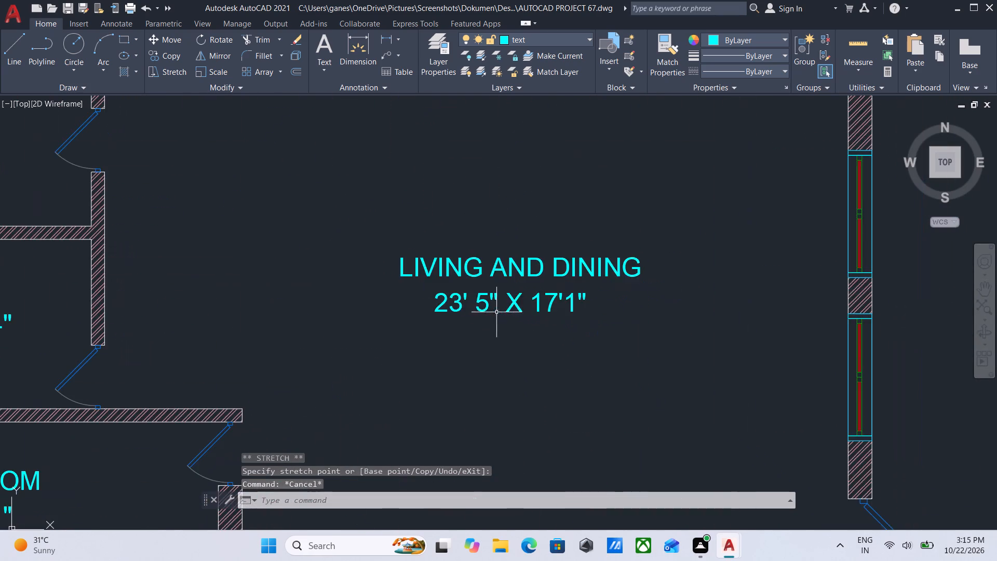
Examine the first floor's living and dining area, study room and the two toilets beside it.
{"action": "middle_click_drag", "start_coordinate": [497, 312], "coordinate": [545, 302]}
{"action": "scroll", "coordinate": [574, 289], "scroll_direction": "down", "scroll_amount": 1}
{"action": "middle_click_drag", "start_coordinate": [574, 289], "coordinate": [606, 248]}
{"action": "middle_click_drag", "start_coordinate": [303, 294], "coordinate": [511, 250]}
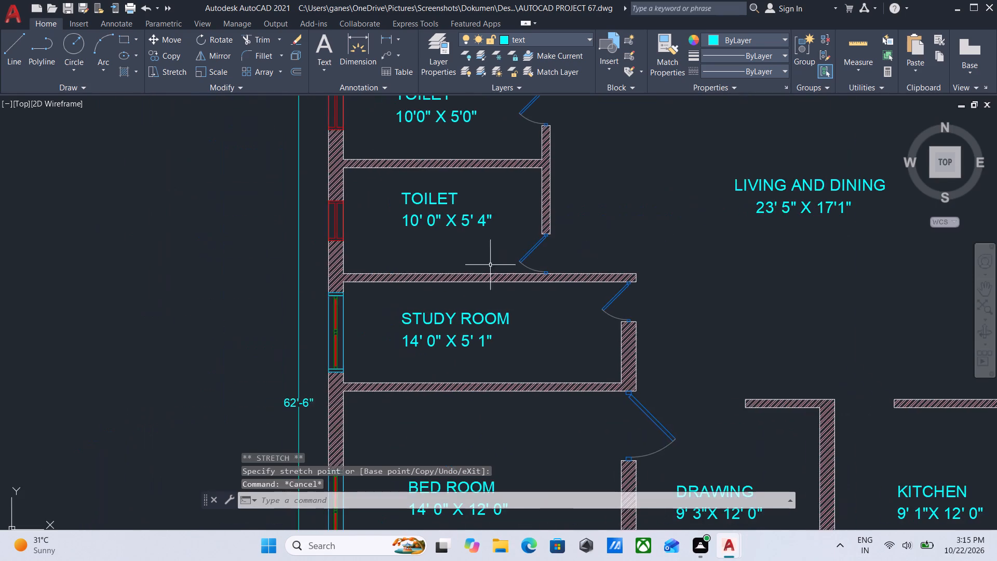
{"action": "scroll", "coordinate": [479, 263], "scroll_direction": "up", "scroll_amount": 1}
{"action": "middle_click_drag", "start_coordinate": [478, 255], "coordinate": [534, 219]}
{"action": "scroll", "coordinate": [548, 207], "scroll_direction": "down", "scroll_amount": 1}
{"action": "middle_click_drag", "start_coordinate": [548, 208], "coordinate": [550, 301]}
{"action": "middle_click_drag", "start_coordinate": [516, 265], "coordinate": [515, 373]}
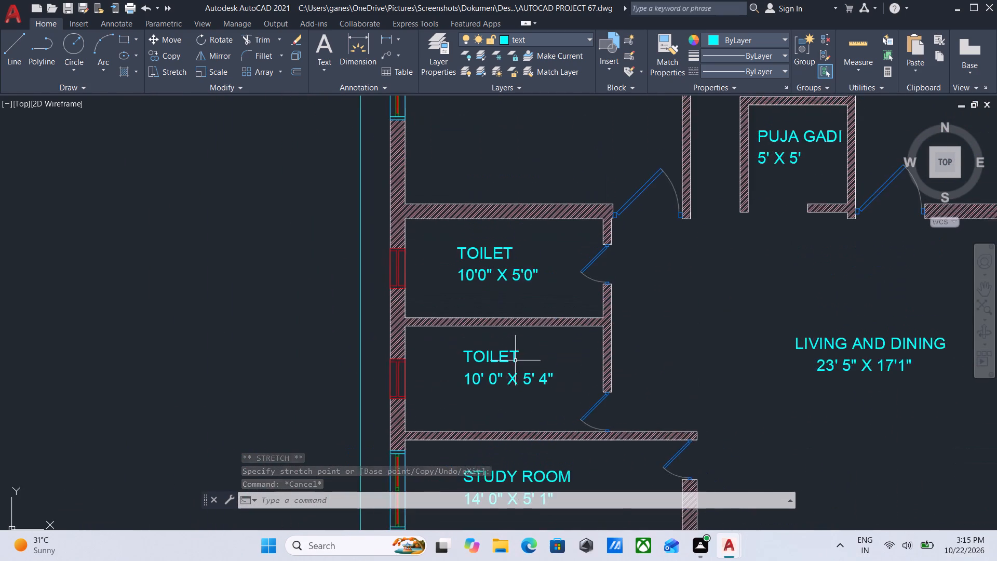
{"action": "scroll", "coordinate": [494, 277], "scroll_direction": "down", "scroll_amount": 1}
{"action": "middle_click_drag", "start_coordinate": [494, 277], "coordinate": [478, 306]}
{"action": "middle_click_drag", "start_coordinate": [500, 228], "coordinate": [393, 330]}
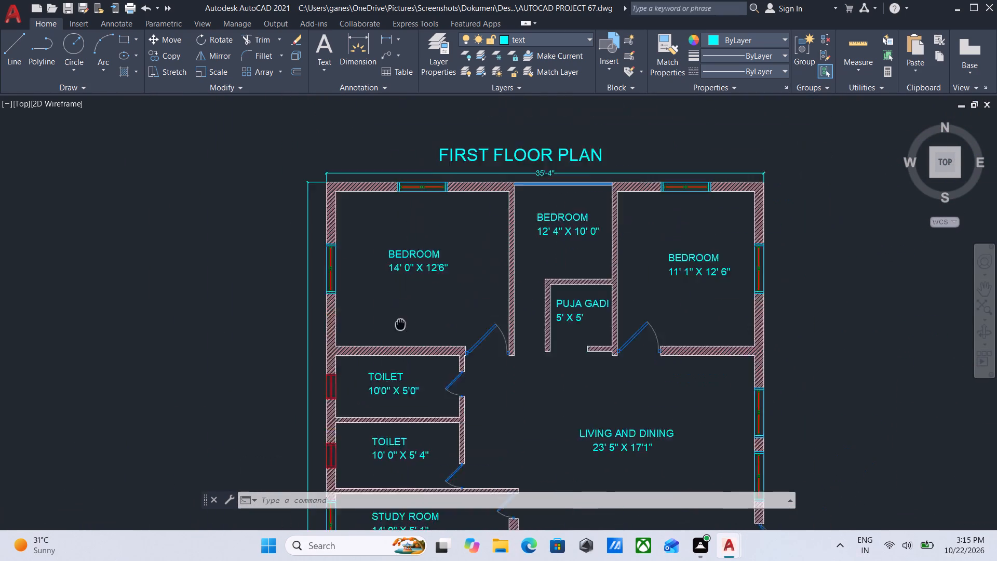
{"action": "middle_click_drag", "start_coordinate": [393, 330], "coordinate": [388, 333]}
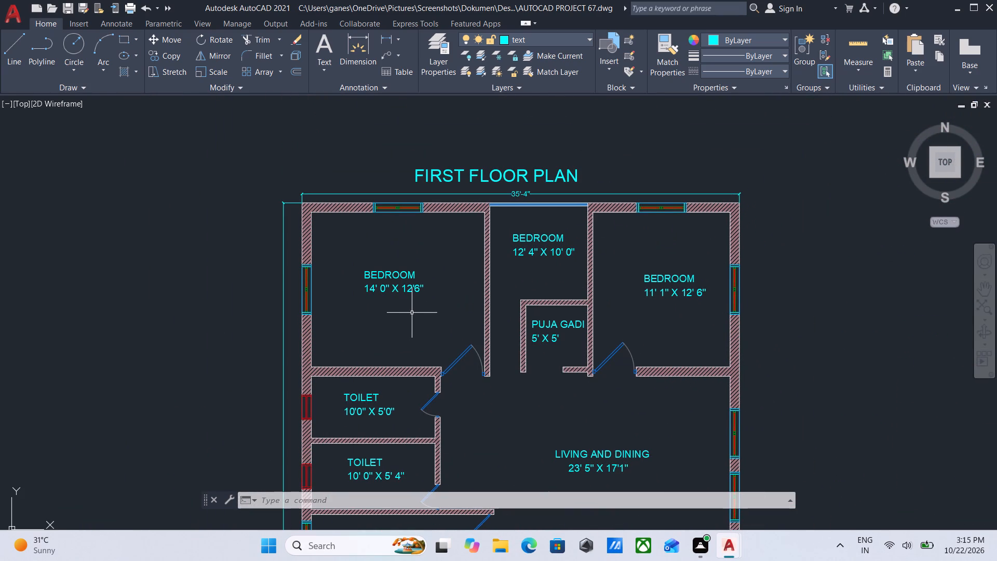
Examine the first floor's upper bedrooms, their outer-wall windows and the overall dimensions along the plan edges.
{"action": "scroll", "coordinate": [353, 208], "scroll_direction": "up", "scroll_amount": 1}
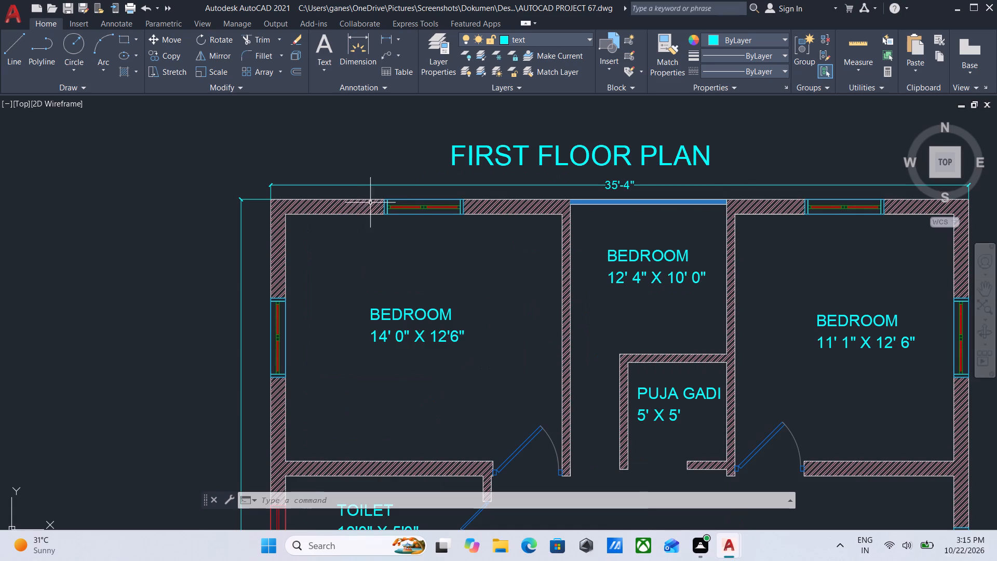
{"action": "scroll", "coordinate": [417, 199], "scroll_direction": "up", "scroll_amount": 1}
{"action": "scroll", "coordinate": [306, 216], "scroll_direction": "up", "scroll_amount": 2}
{"action": "scroll", "coordinate": [390, 221], "scroll_direction": "down", "scroll_amount": 2}
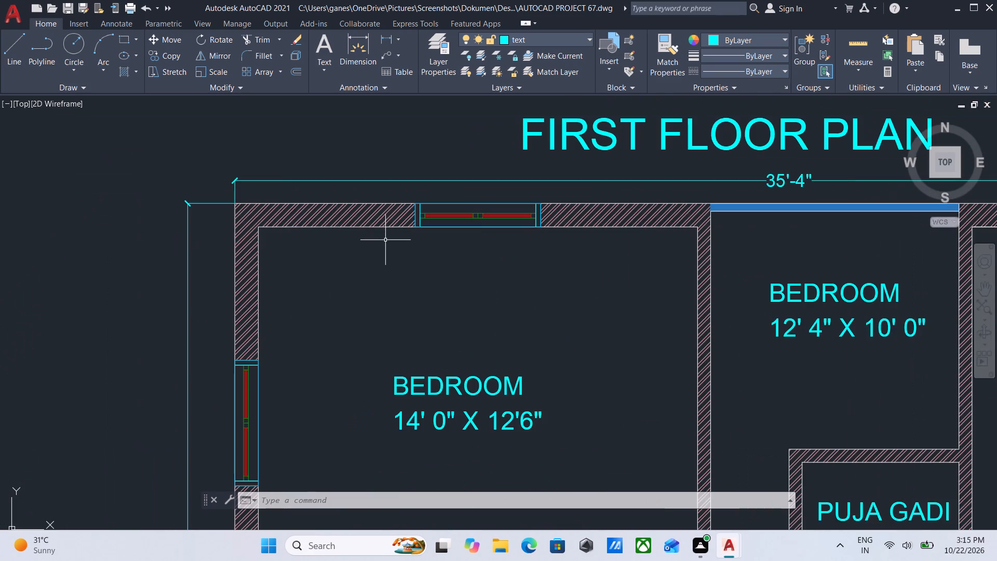
{"action": "scroll", "coordinate": [386, 245], "scroll_direction": "down", "scroll_amount": 2}
{"action": "middle_click_drag", "start_coordinate": [489, 274], "coordinate": [297, 201]}
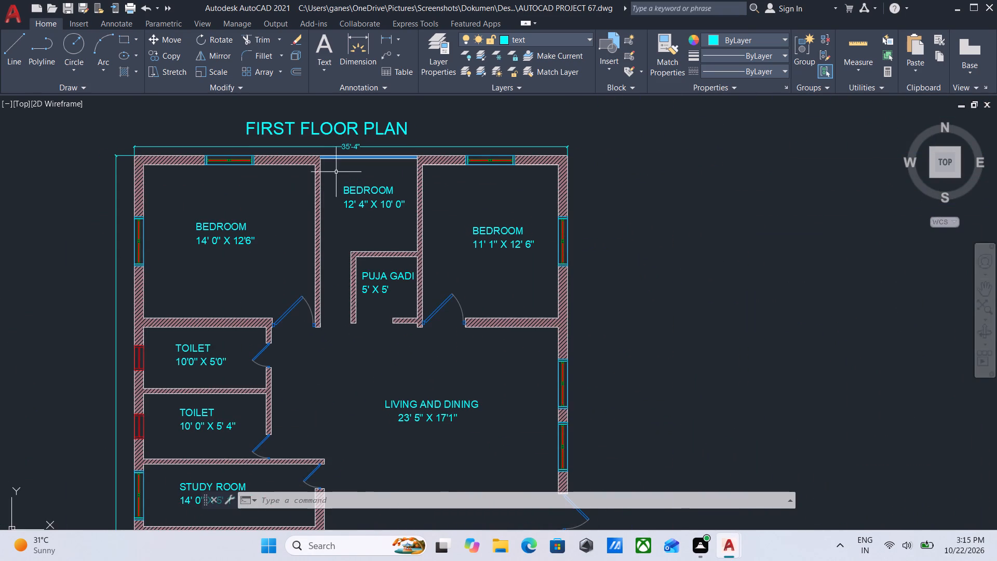
{"action": "scroll", "coordinate": [346, 163], "scroll_direction": "up", "scroll_amount": 2}
{"action": "scroll", "coordinate": [353, 158], "scroll_direction": "down", "scroll_amount": 1}
{"action": "middle_click_drag", "start_coordinate": [353, 158], "coordinate": [320, 172]}
{"action": "scroll", "coordinate": [329, 168], "scroll_direction": "down", "scroll_amount": 2}
{"action": "middle_click_drag", "start_coordinate": [333, 185], "coordinate": [438, 164]}
{"action": "scroll", "coordinate": [273, 223], "scroll_direction": "up", "scroll_amount": 1}
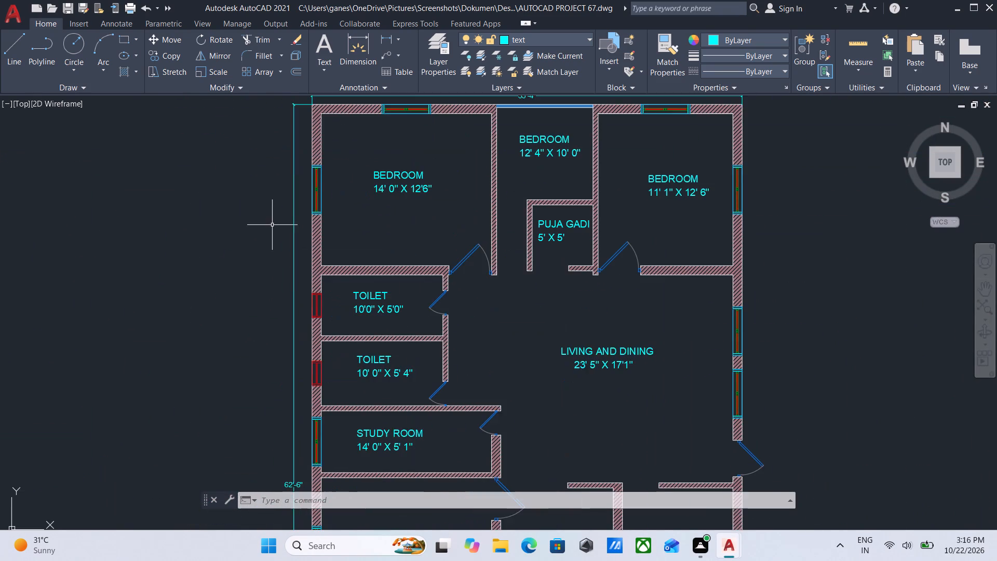
{"action": "middle_click_drag", "start_coordinate": [264, 266], "coordinate": [295, 171]}
{"action": "middle_click_drag", "start_coordinate": [380, 299], "coordinate": [414, 183]}
{"action": "middle_click_drag", "start_coordinate": [423, 210], "coordinate": [625, 270]}
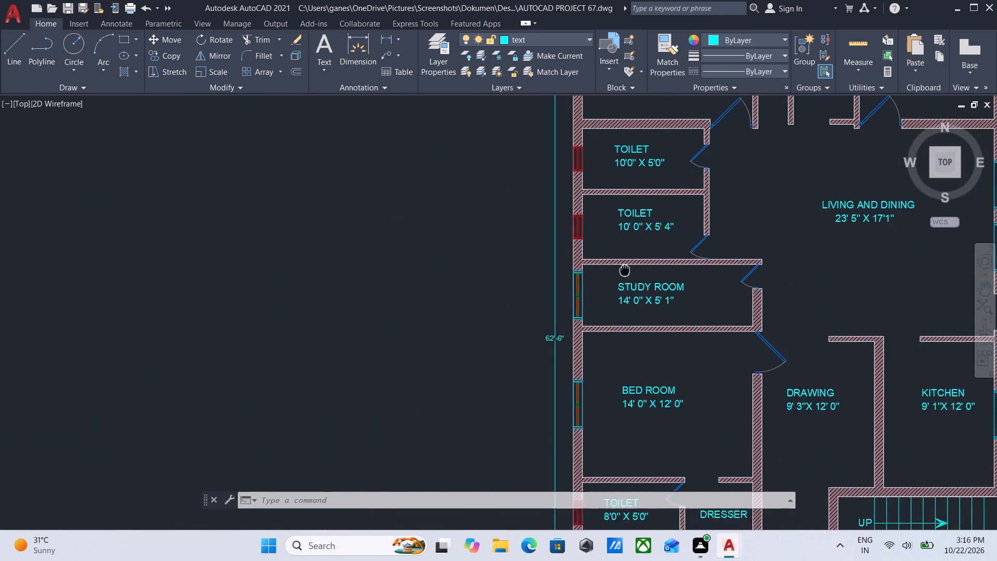
Measure the ground floor's width along grid line 4 with a linear dimension, from the living hall's outer wall corner to the staircase's outer corner.
{"action": "scroll", "coordinate": [452, 248], "scroll_direction": "down", "scroll_amount": 2}
{"action": "middle_click_drag", "start_coordinate": [453, 247], "coordinate": [630, 242]}
{"action": "middle_click_drag", "start_coordinate": [407, 251], "coordinate": [519, 246]}
{"action": "middle_click_drag", "start_coordinate": [486, 209], "coordinate": [427, 287]}
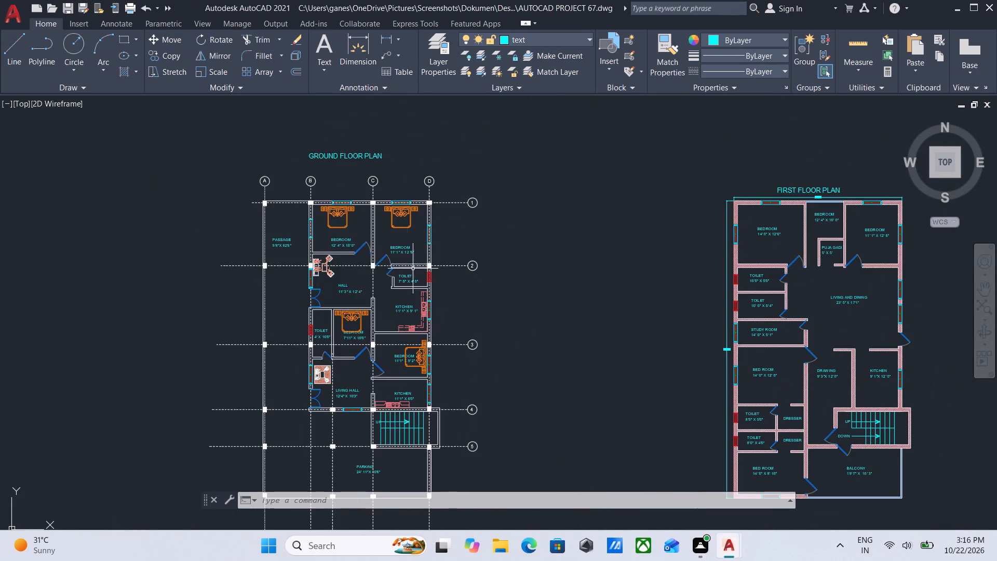
{"action": "scroll", "coordinate": [389, 196], "scroll_direction": "up", "scroll_amount": 2}
{"action": "middle_click_drag", "start_coordinate": [267, 188], "coordinate": [336, 195]}
{"action": "middle_click_drag", "start_coordinate": [333, 199], "coordinate": [390, 214]}
{"action": "middle_click", "coordinate": [393, 214]}
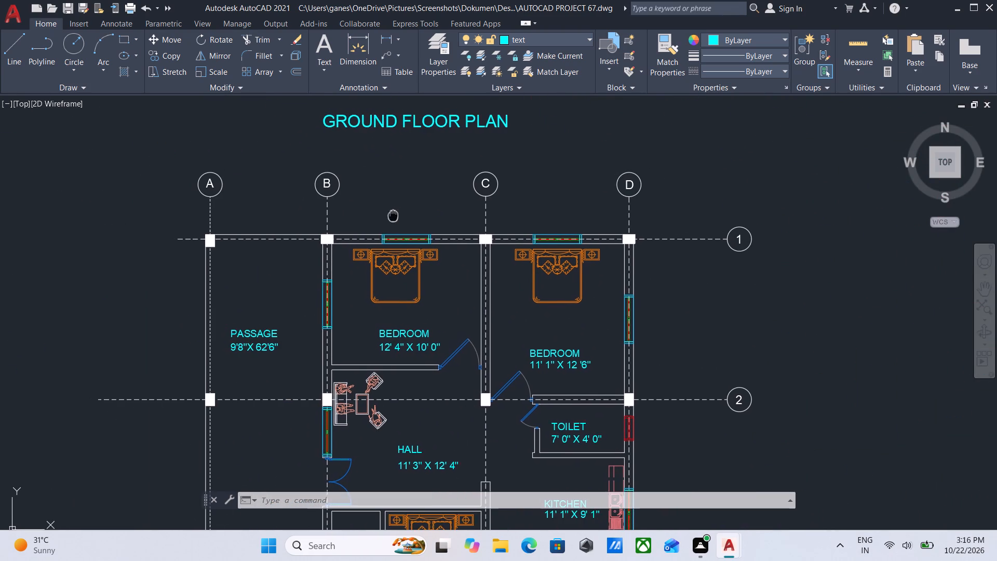
{"action": "type", "text": "DLI"}
{"action": "key", "text": "Return"}
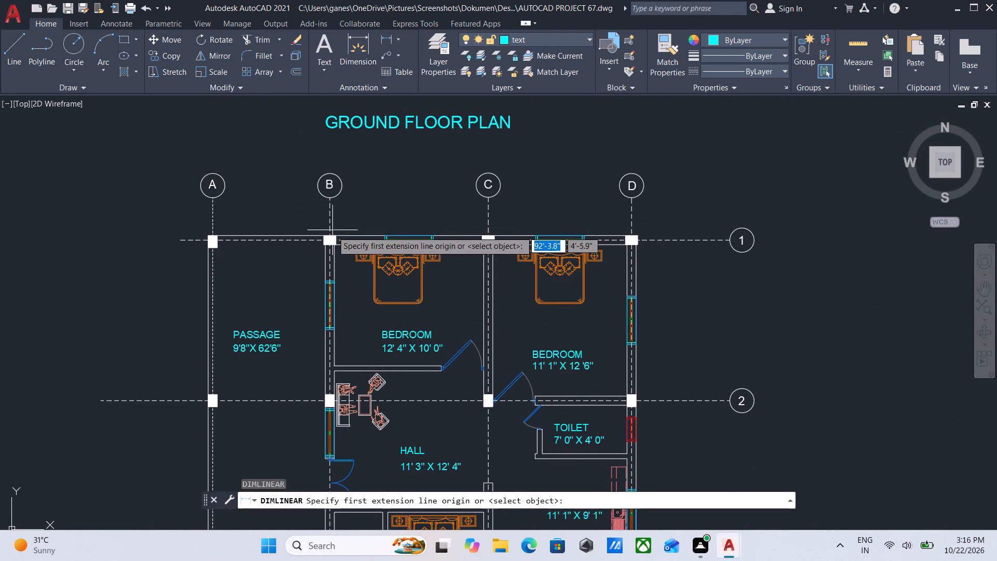
{"action": "scroll", "coordinate": [331, 232], "scroll_direction": "up", "scroll_amount": 2}
{"action": "scroll", "coordinate": [325, 255], "scroll_direction": "down", "scroll_amount": 1}
{"action": "middle_click_drag", "start_coordinate": [323, 250], "coordinate": [328, 138]}
{"action": "scroll", "coordinate": [334, 329], "scroll_direction": "down", "scroll_amount": 1}
{"action": "middle_click_drag", "start_coordinate": [333, 283], "coordinate": [340, 158]}
{"action": "scroll", "coordinate": [343, 322], "scroll_direction": "down", "scroll_amount": 1}
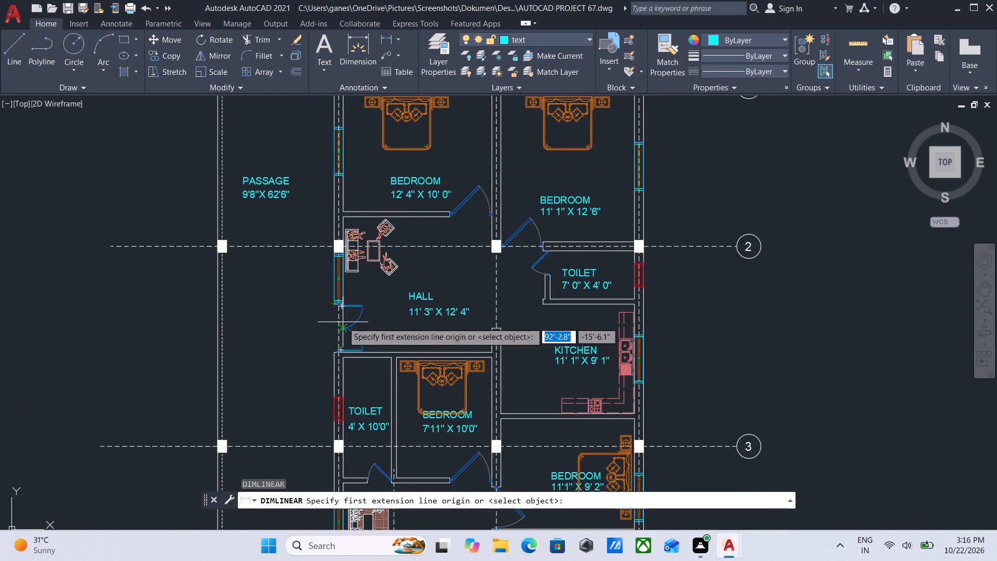
{"action": "scroll", "coordinate": [343, 319], "scroll_direction": "down", "scroll_amount": 1}
{"action": "middle_click_drag", "start_coordinate": [343, 296], "coordinate": [340, 137]}
{"action": "scroll", "coordinate": [329, 249], "scroll_direction": "up", "scroll_amount": 2}
{"action": "scroll", "coordinate": [371, 338], "scroll_direction": "up", "scroll_amount": 3}
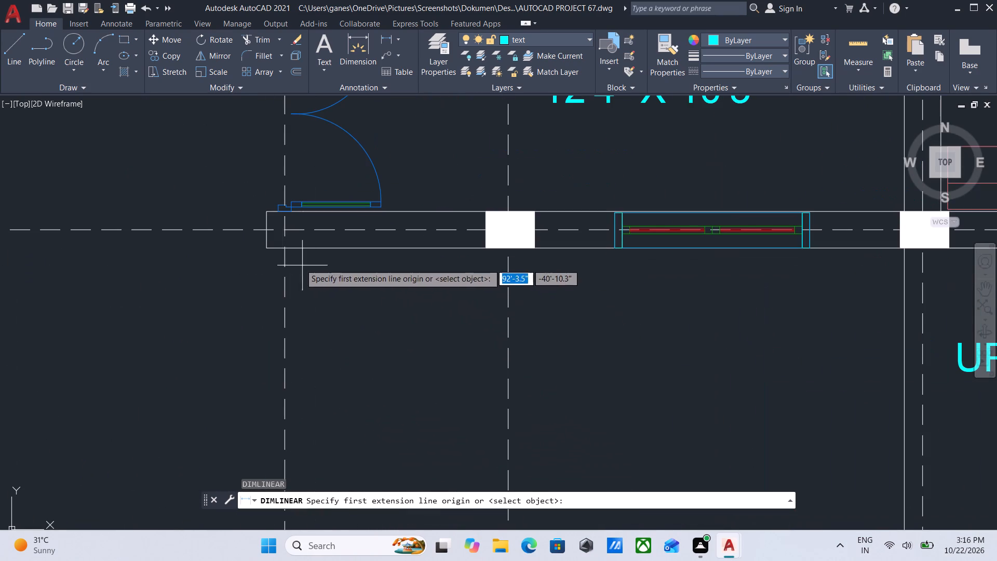
{"action": "left_click", "coordinate": [265, 249]}
{"action": "middle_click_drag", "start_coordinate": [654, 302], "coordinate": [216, 316]}
{"action": "scroll", "coordinate": [515, 292], "scroll_direction": "down", "scroll_amount": 2}
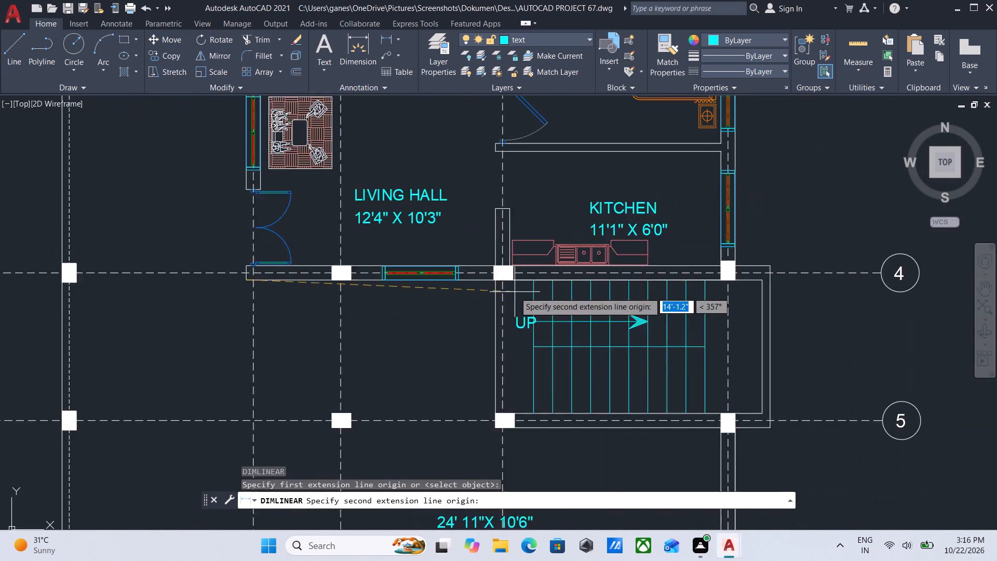
{"action": "middle_click_drag", "start_coordinate": [515, 292], "coordinate": [179, 293]}
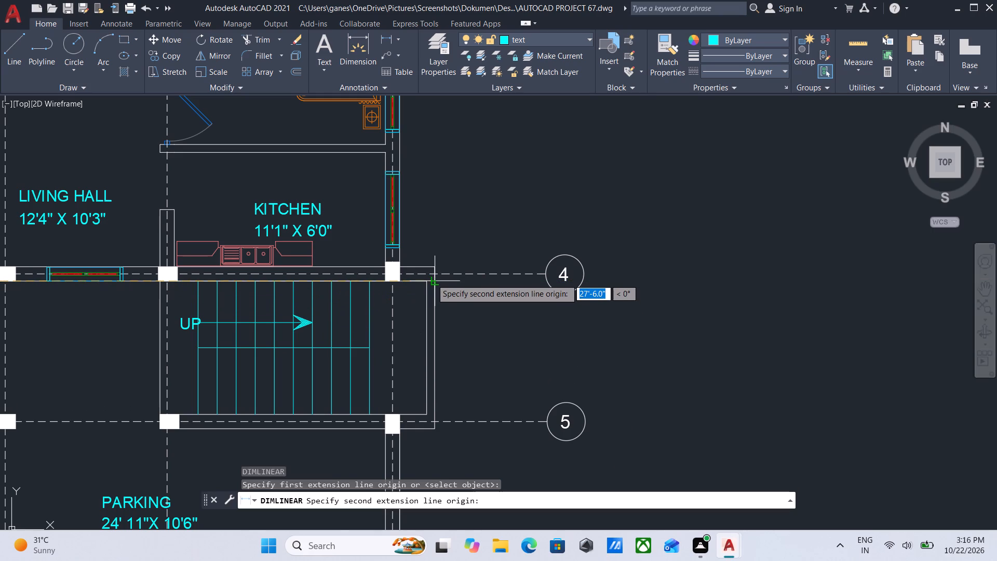
{"action": "key", "text": "Escape"}
{"action": "scroll", "coordinate": [432, 279], "scroll_direction": "down", "scroll_amount": 2}
{"action": "middle_click_drag", "start_coordinate": [366, 339], "coordinate": [393, 296]}
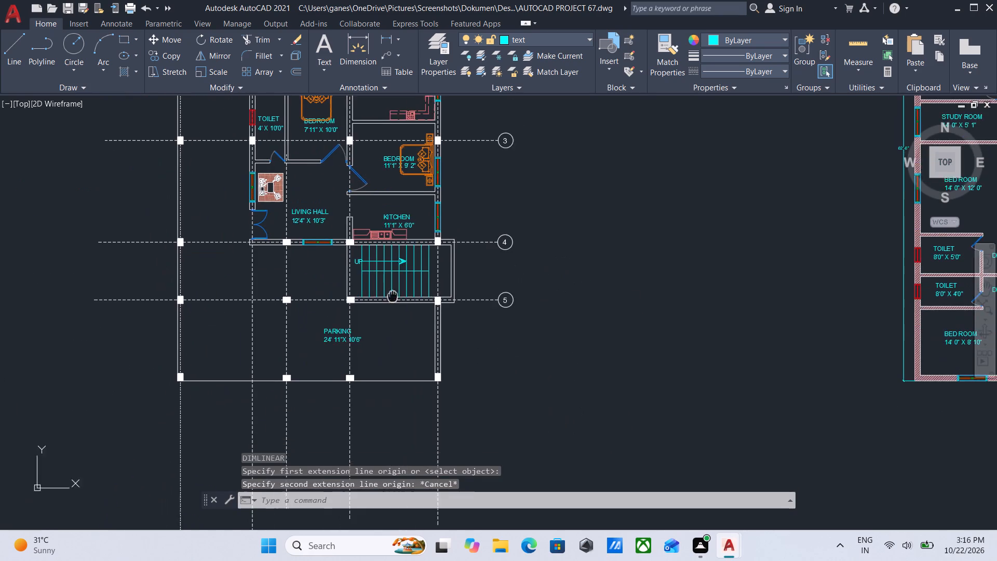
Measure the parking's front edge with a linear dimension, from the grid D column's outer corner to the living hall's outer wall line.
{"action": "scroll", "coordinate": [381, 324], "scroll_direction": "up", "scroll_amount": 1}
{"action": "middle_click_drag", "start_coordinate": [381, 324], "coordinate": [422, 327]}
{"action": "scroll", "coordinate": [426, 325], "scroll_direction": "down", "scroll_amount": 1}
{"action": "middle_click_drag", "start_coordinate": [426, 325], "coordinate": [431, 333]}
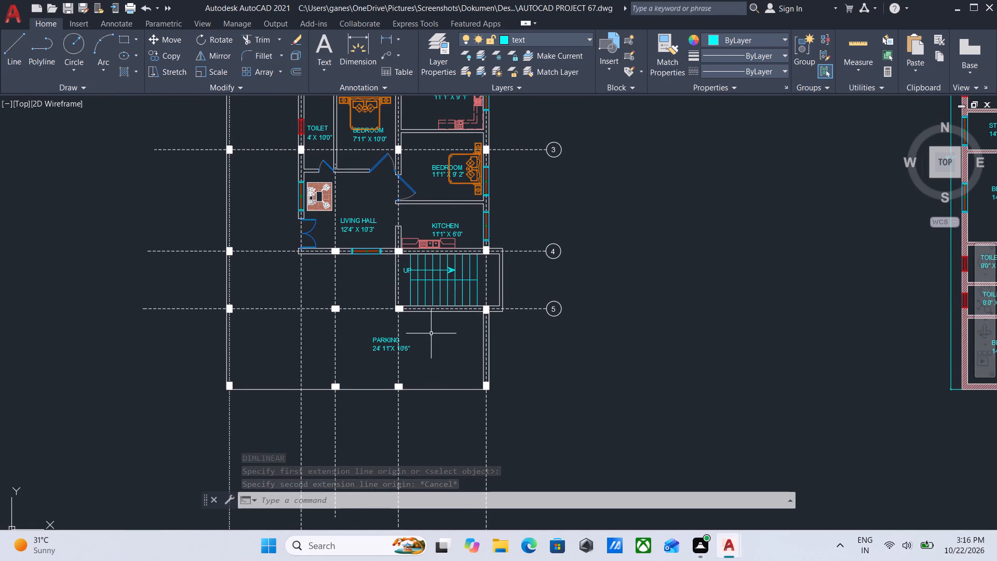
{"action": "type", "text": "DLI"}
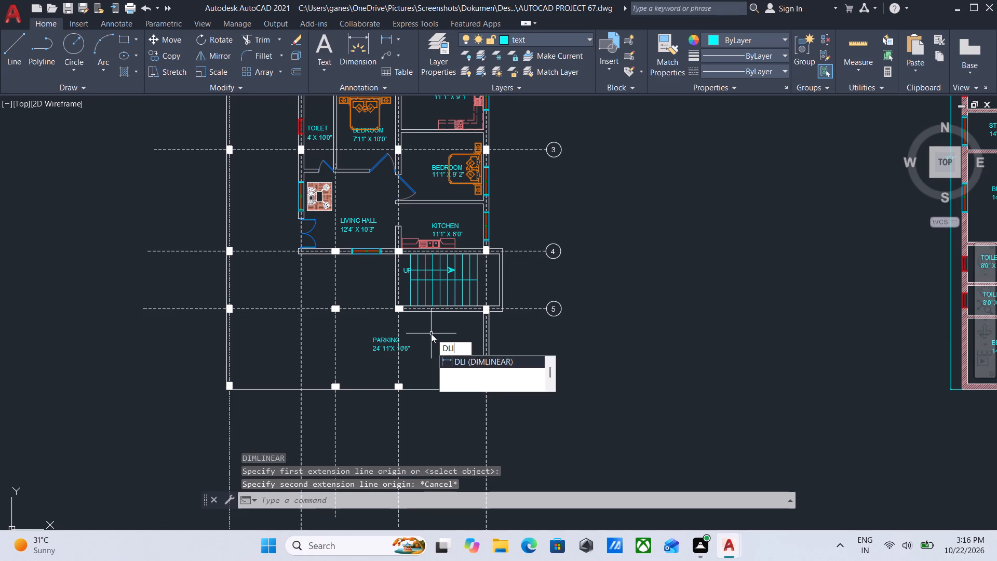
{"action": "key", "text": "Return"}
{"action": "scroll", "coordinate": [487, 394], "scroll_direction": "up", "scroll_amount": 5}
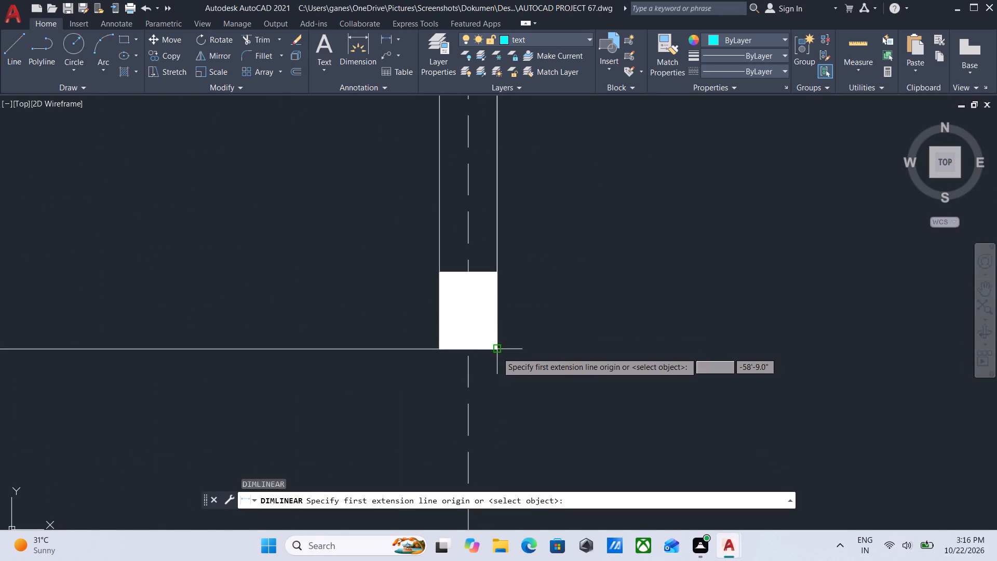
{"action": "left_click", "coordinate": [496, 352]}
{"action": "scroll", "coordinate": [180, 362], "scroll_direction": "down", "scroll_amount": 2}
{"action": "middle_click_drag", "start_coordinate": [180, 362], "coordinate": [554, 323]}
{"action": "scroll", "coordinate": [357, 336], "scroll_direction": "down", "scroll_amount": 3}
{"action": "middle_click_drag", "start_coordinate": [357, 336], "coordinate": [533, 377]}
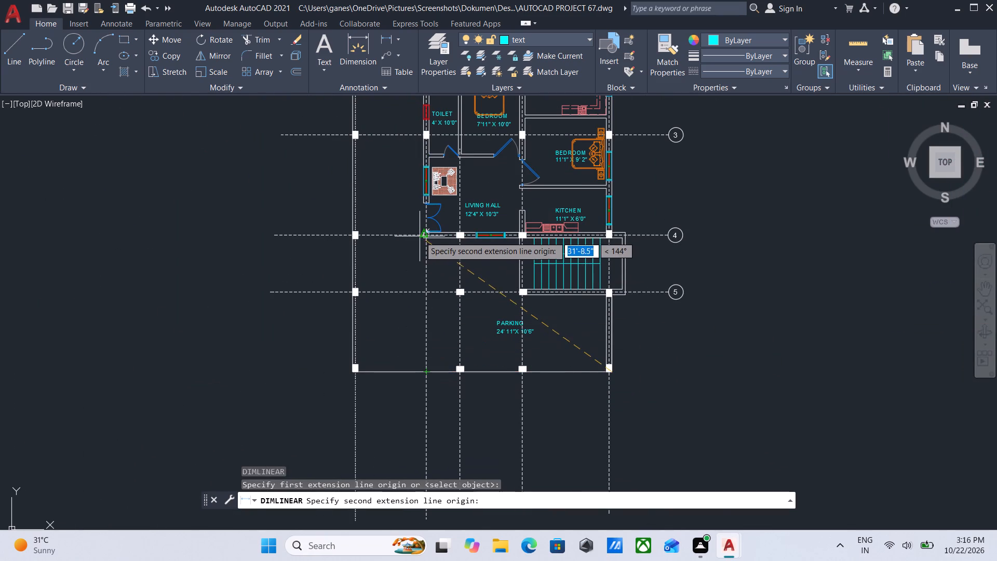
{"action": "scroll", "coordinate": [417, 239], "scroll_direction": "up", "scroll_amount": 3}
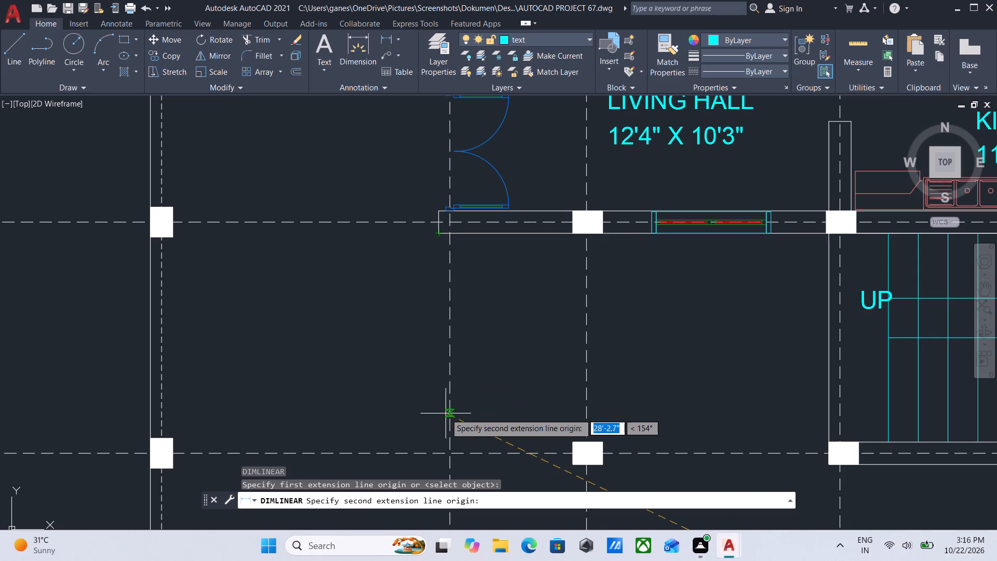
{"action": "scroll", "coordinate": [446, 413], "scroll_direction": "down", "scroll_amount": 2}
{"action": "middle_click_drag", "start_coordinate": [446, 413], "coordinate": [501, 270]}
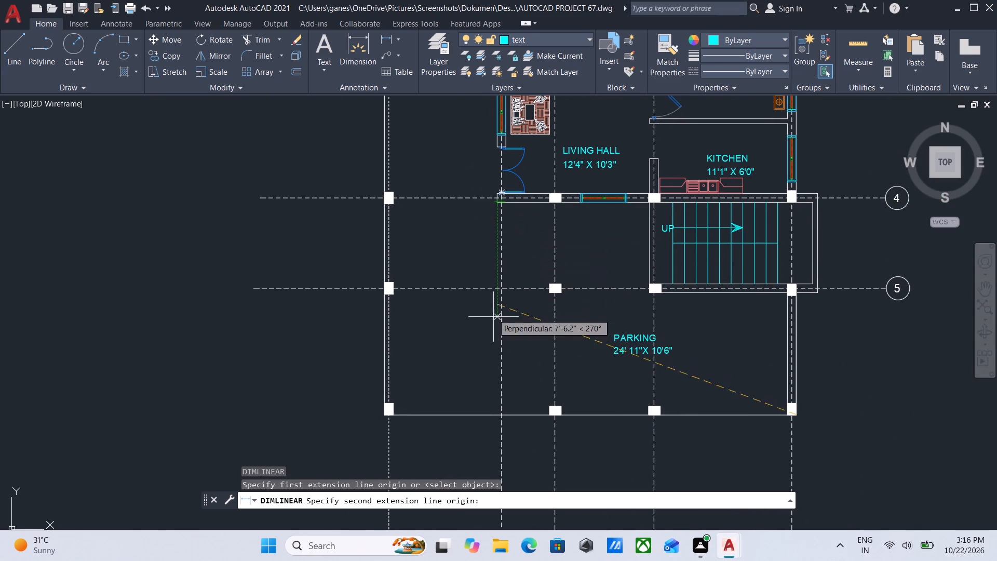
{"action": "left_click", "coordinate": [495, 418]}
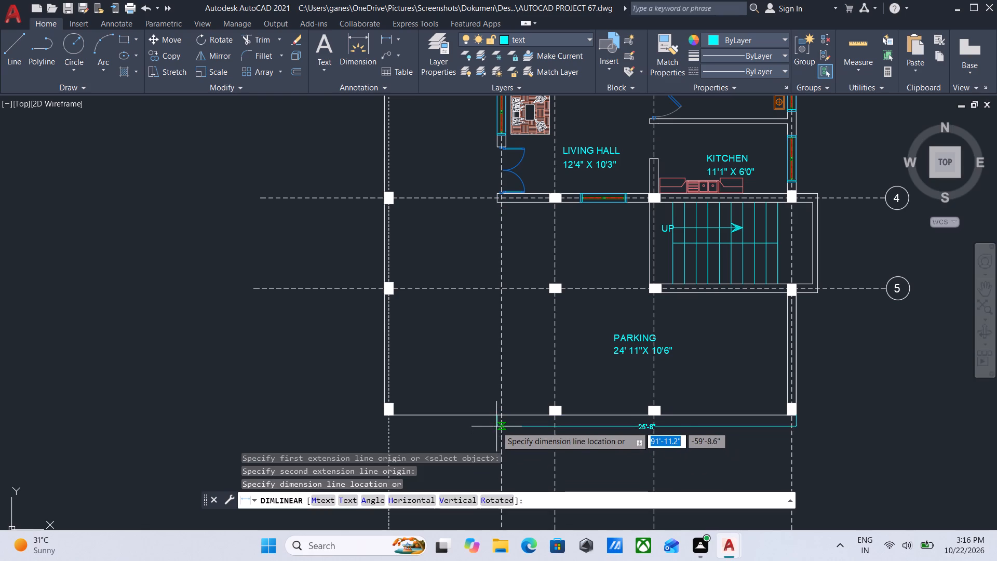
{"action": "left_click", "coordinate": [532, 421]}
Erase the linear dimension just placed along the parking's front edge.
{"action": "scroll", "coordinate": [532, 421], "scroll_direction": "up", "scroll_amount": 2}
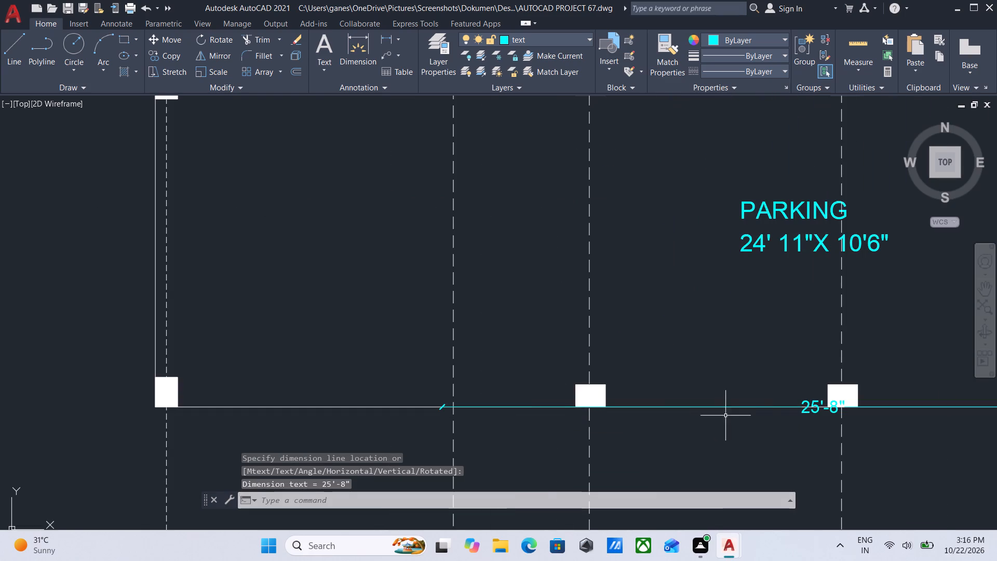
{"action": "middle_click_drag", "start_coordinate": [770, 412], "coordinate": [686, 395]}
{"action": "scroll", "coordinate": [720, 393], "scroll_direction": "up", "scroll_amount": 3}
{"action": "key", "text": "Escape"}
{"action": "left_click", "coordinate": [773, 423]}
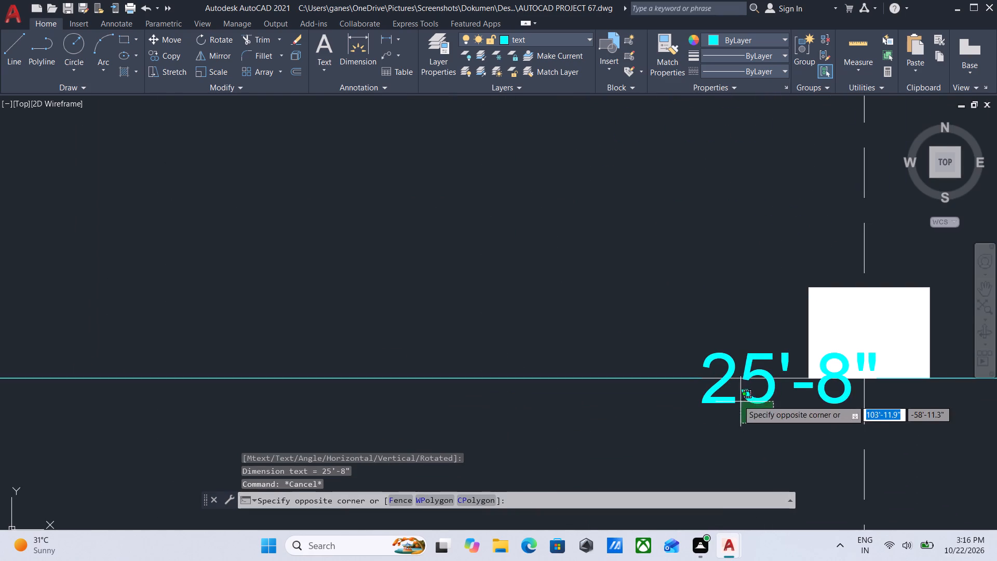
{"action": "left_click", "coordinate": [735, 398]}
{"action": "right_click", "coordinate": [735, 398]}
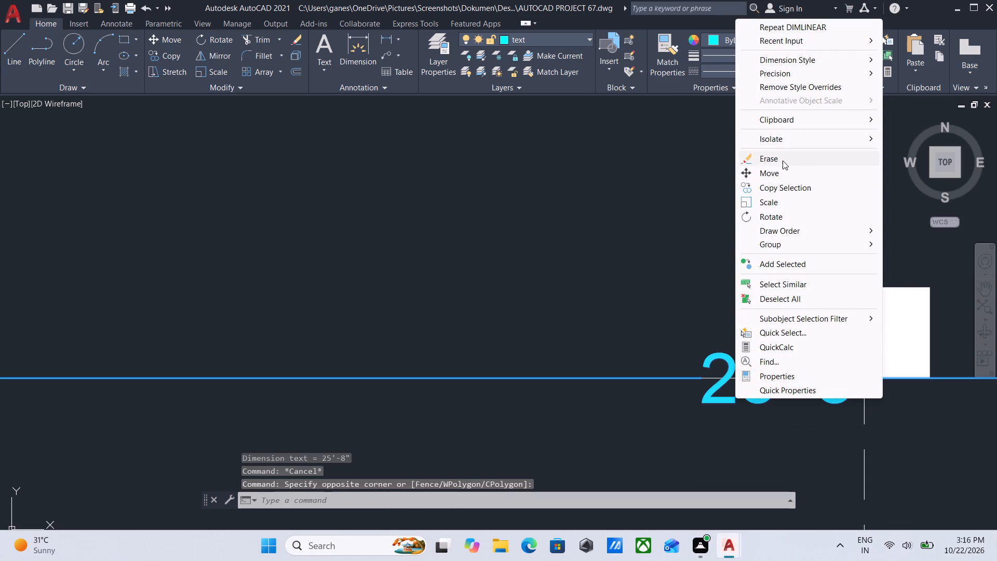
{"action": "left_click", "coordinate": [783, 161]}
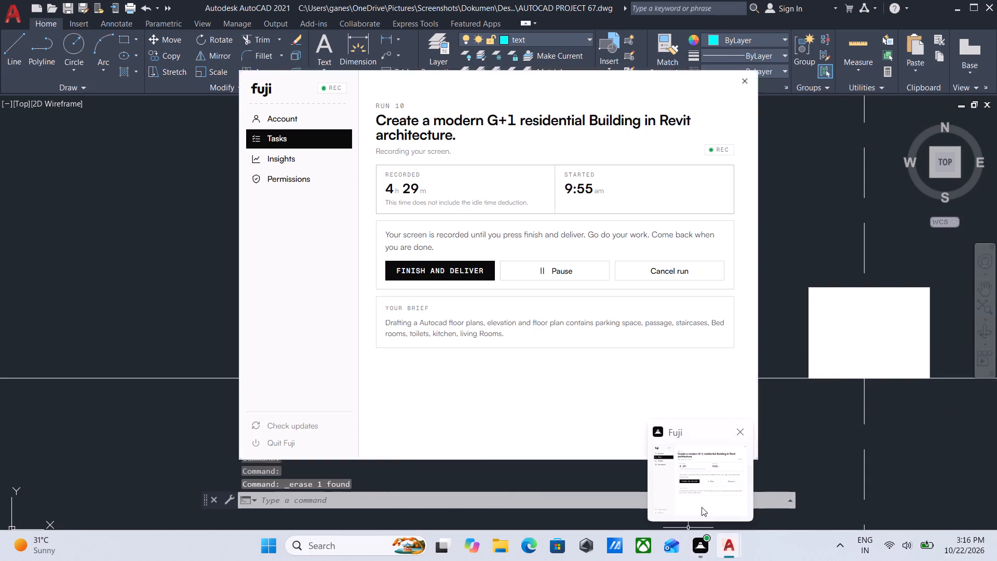
Examine the ground floor's parking, staircase and living hall entrance wall around grid lines 4 and 5.
{"action": "scroll", "coordinate": [571, 235], "scroll_direction": "down", "scroll_amount": 2}
{"action": "middle_click_drag", "start_coordinate": [569, 235], "coordinate": [356, 278]}
{"action": "scroll", "coordinate": [351, 281], "scroll_direction": "down", "scroll_amount": 2}
{"action": "middle_click_drag", "start_coordinate": [351, 281], "coordinate": [351, 283]}
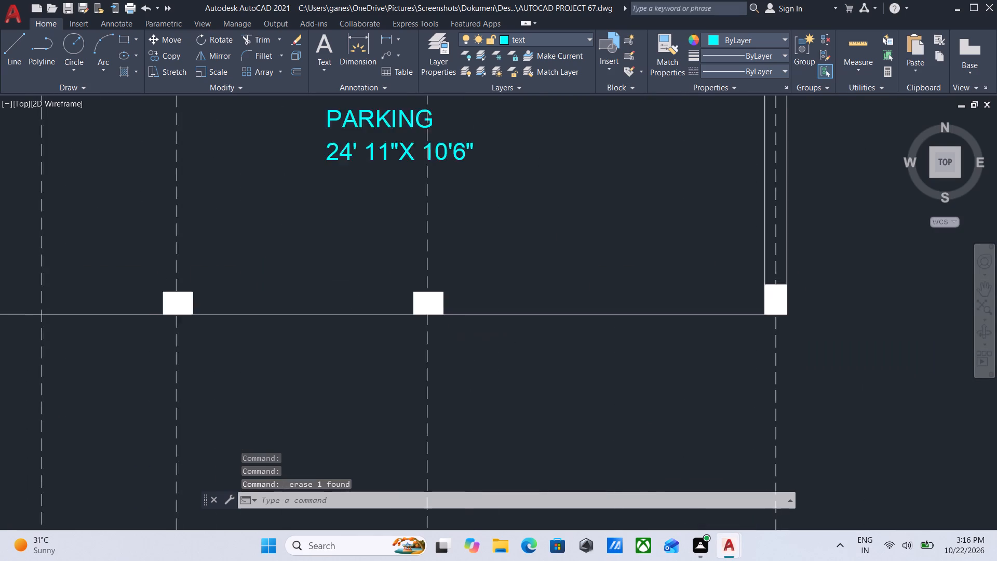
{"action": "middle_click_drag", "start_coordinate": [351, 283], "coordinate": [391, 337]}
{"action": "middle_click_drag", "start_coordinate": [317, 249], "coordinate": [420, 331]}
{"action": "middle_click_drag", "start_coordinate": [355, 255], "coordinate": [389, 333]}
{"action": "middle_click_drag", "start_coordinate": [305, 221], "coordinate": [340, 296]}
{"action": "scroll", "coordinate": [319, 255], "scroll_direction": "up", "scroll_amount": 1}
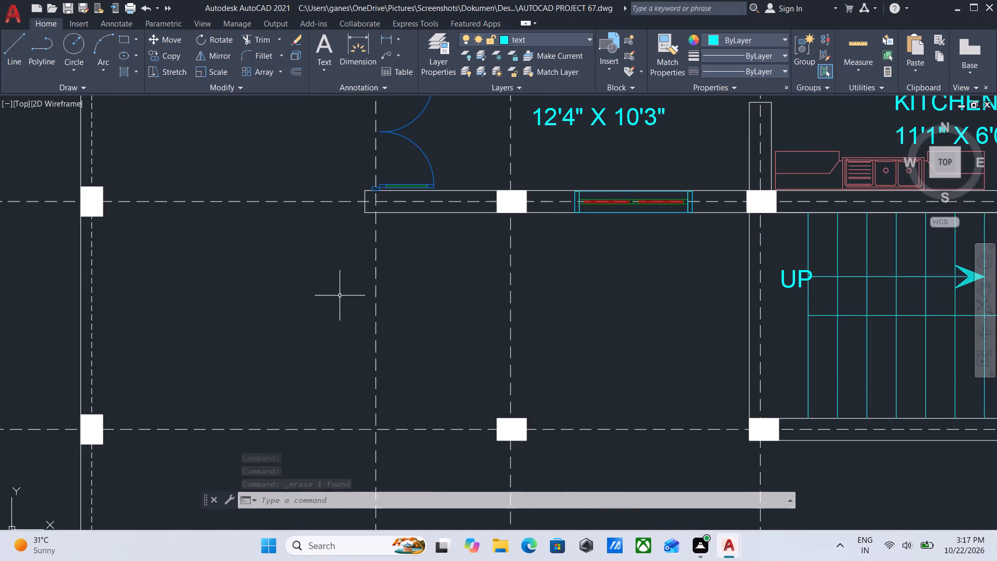
{"action": "middle_click_drag", "start_coordinate": [340, 288], "coordinate": [394, 322]}
{"action": "scroll", "coordinate": [397, 312], "scroll_direction": "down", "scroll_amount": 2}
{"action": "middle_click_drag", "start_coordinate": [397, 312], "coordinate": [385, 333]}
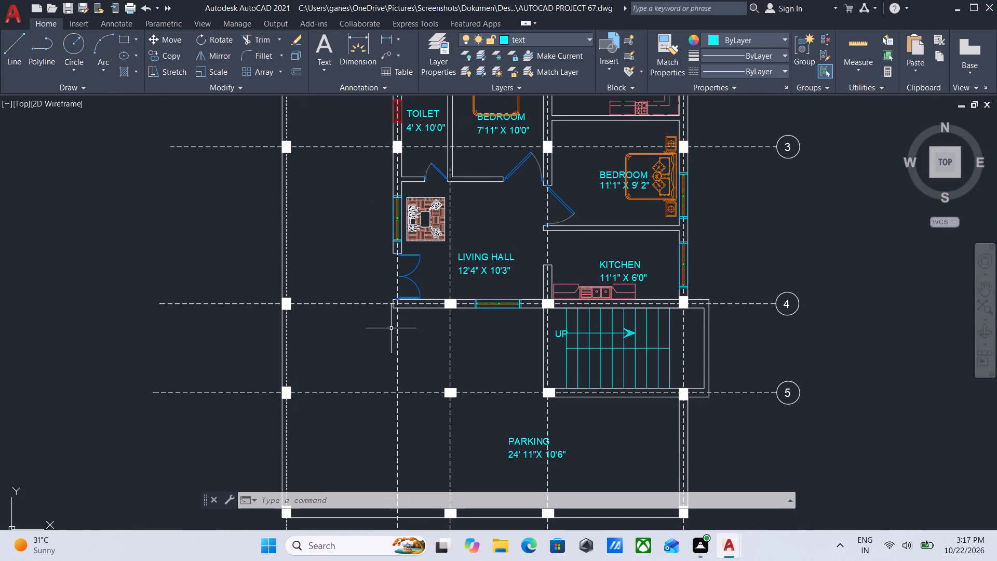
{"action": "scroll", "coordinate": [378, 305], "scroll_direction": "up", "scroll_amount": 1}
{"action": "middle_click_drag", "start_coordinate": [385, 288], "coordinate": [385, 292]}
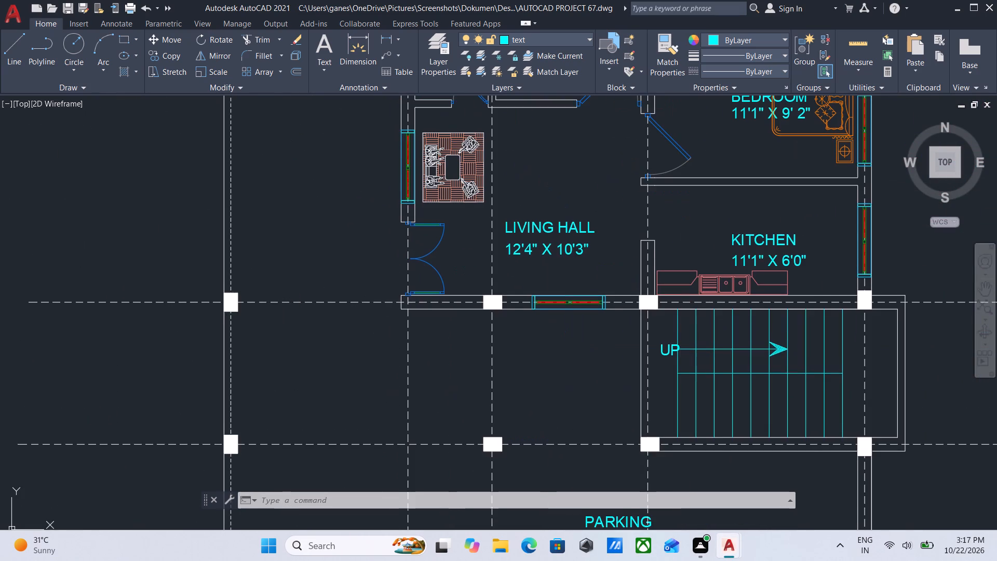
{"action": "middle_click_drag", "start_coordinate": [385, 292], "coordinate": [392, 333]}
{"action": "middle_click_drag", "start_coordinate": [349, 275], "coordinate": [351, 267]}
{"action": "scroll", "coordinate": [357, 242], "scroll_direction": "down", "scroll_amount": 2}
{"action": "middle_click_drag", "start_coordinate": [357, 243], "coordinate": [333, 272]}
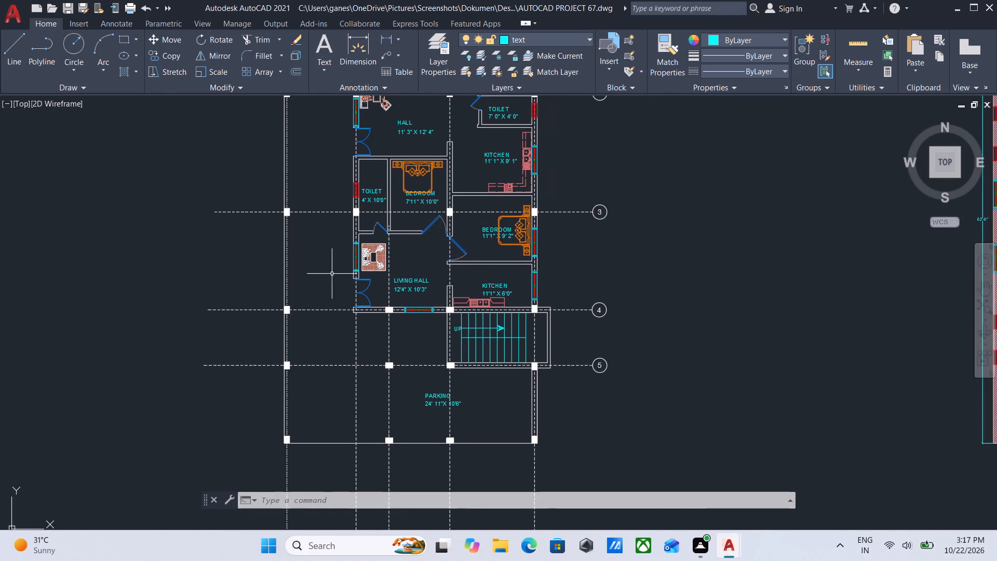
{"action": "scroll", "coordinate": [491, 399], "scroll_direction": "up", "scroll_amount": 2}
{"action": "middle_click_drag", "start_coordinate": [383, 309], "coordinate": [496, 344]}
{"action": "scroll", "coordinate": [390, 312], "scroll_direction": "down", "scroll_amount": 1}
{"action": "scroll", "coordinate": [496, 344], "scroll_direction": "down", "scroll_amount": 1}
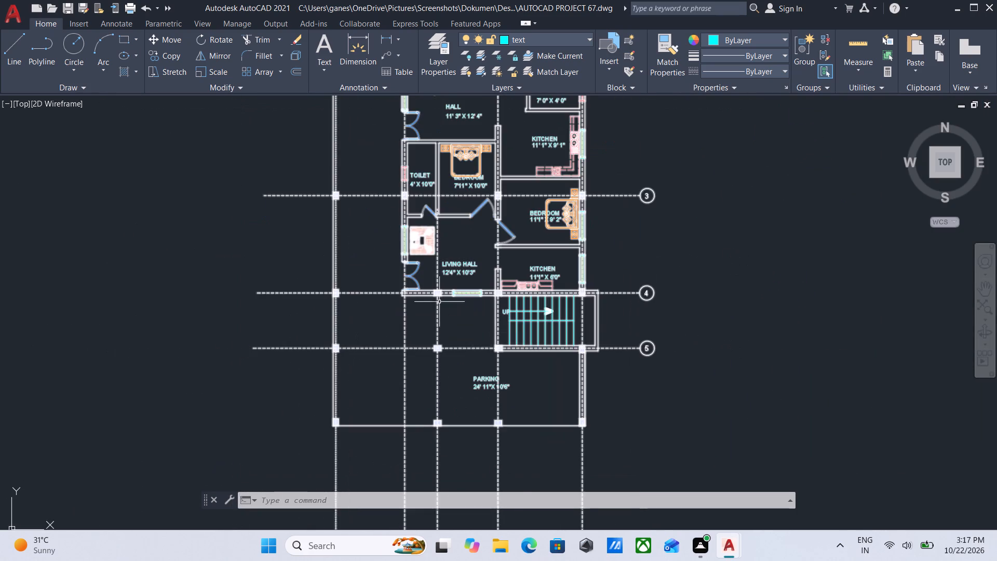
Examine the ground floor's passage, upper bedrooms and hall between grid lines 1 and 3.
{"action": "middle_click_drag", "start_coordinate": [441, 324], "coordinate": [467, 407]}
{"action": "middle_click_drag", "start_coordinate": [431, 288], "coordinate": [414, 358]}
{"action": "scroll", "coordinate": [437, 263], "scroll_direction": "down", "scroll_amount": 1}
{"action": "middle_click_drag", "start_coordinate": [436, 264], "coordinate": [412, 352]}
{"action": "scroll", "coordinate": [369, 275], "scroll_direction": "up", "scroll_amount": 2}
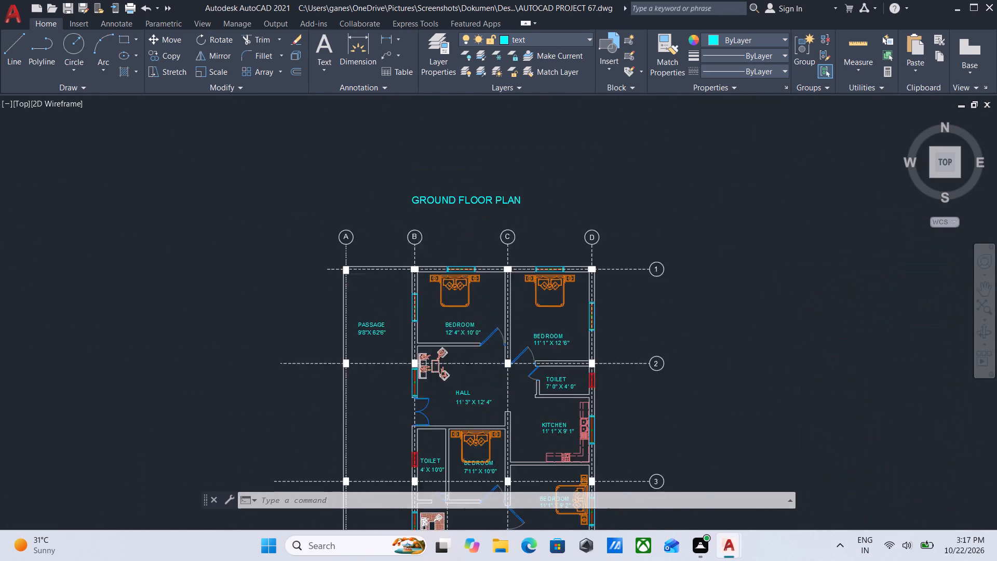
{"action": "scroll", "coordinate": [436, 234], "scroll_direction": "down", "scroll_amount": 1}
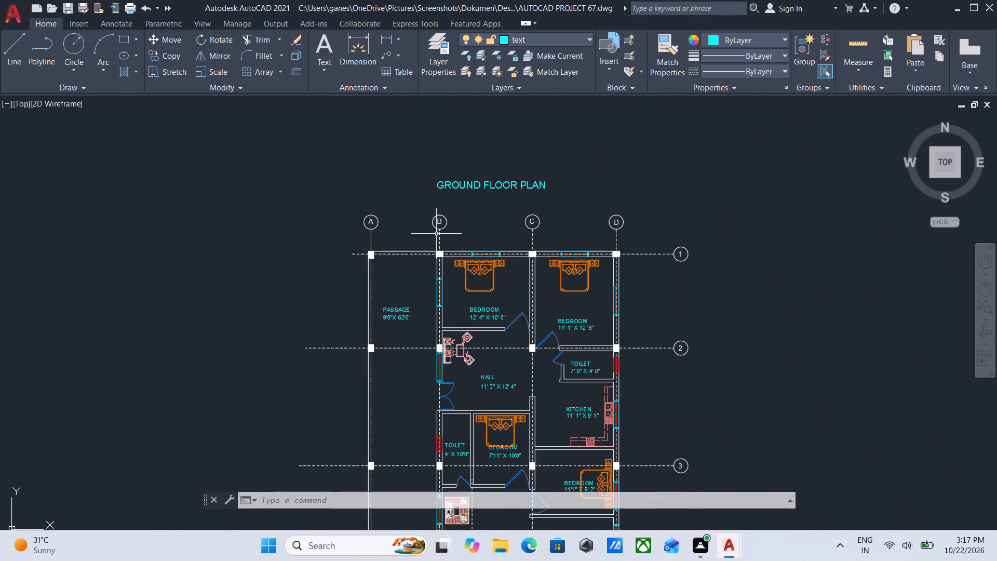
{"action": "middle_click_drag", "start_coordinate": [508, 295], "coordinate": [485, 260]}
{"action": "scroll", "coordinate": [433, 248], "scroll_direction": "down", "scroll_amount": 2}
{"action": "middle_click_drag", "start_coordinate": [433, 248], "coordinate": [436, 236]}
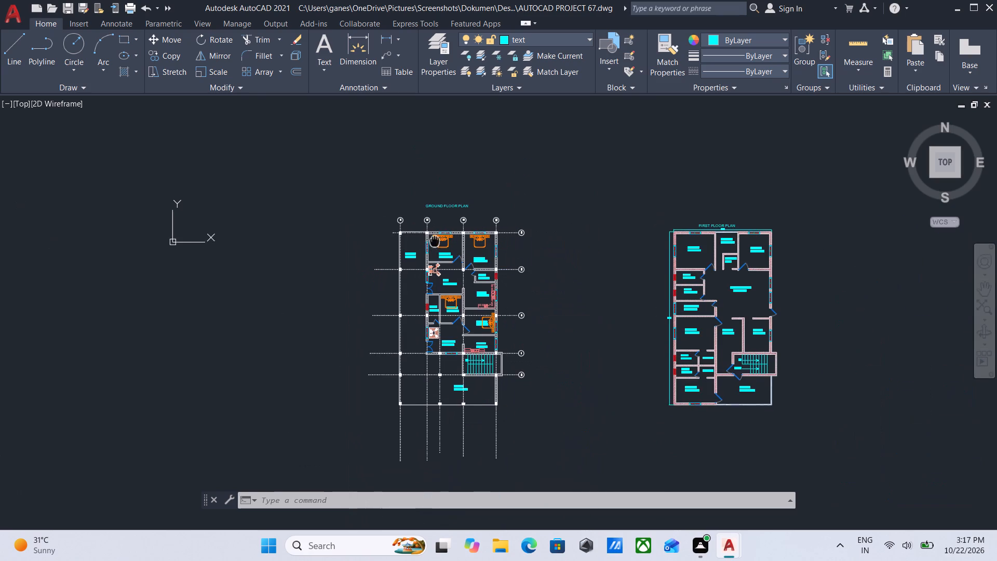
{"action": "middle_click_drag", "start_coordinate": [436, 236], "coordinate": [436, 235]}
{"action": "scroll", "coordinate": [434, 238], "scroll_direction": "up", "scroll_amount": 2}
{"action": "scroll", "coordinate": [399, 278], "scroll_direction": "up", "scroll_amount": 2}
{"action": "scroll", "coordinate": [399, 263], "scroll_direction": "down", "scroll_amount": 1}
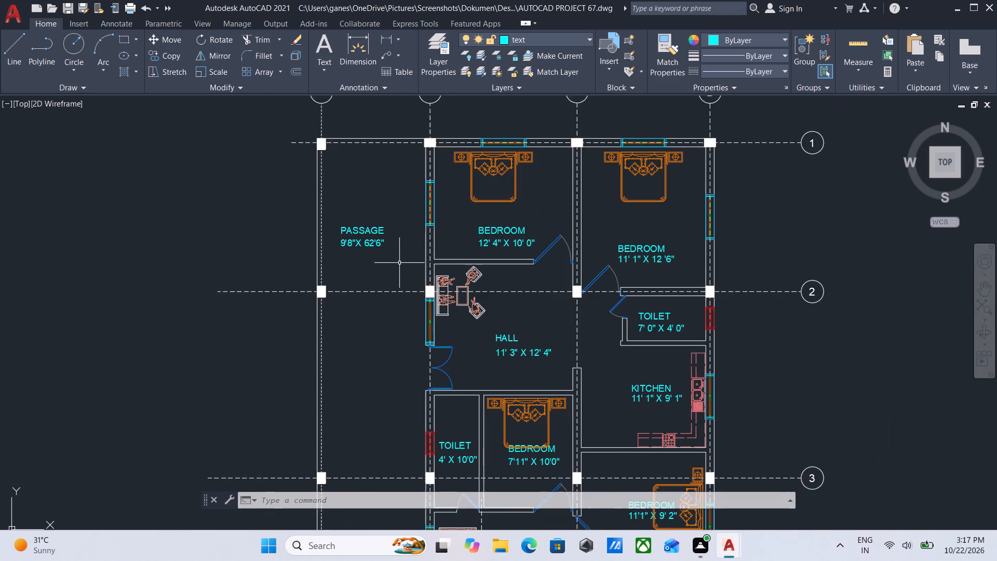
{"action": "middle_click_drag", "start_coordinate": [399, 263], "coordinate": [427, 253]}
{"action": "scroll", "coordinate": [411, 262], "scroll_direction": "down", "scroll_amount": 1}
{"action": "middle_click_drag", "start_coordinate": [411, 262], "coordinate": [421, 259]}
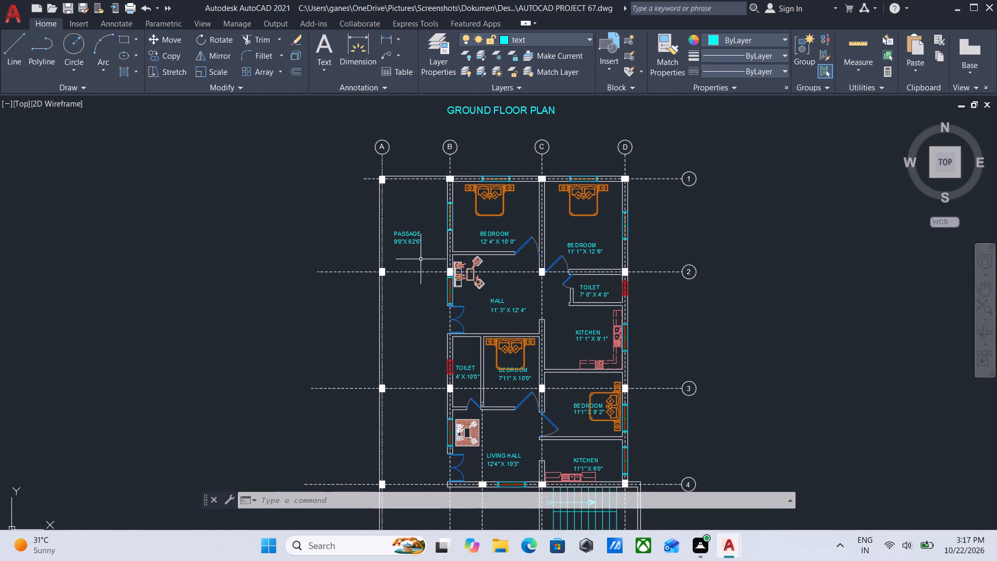
{"action": "scroll", "coordinate": [421, 258], "scroll_direction": "up", "scroll_amount": 2}
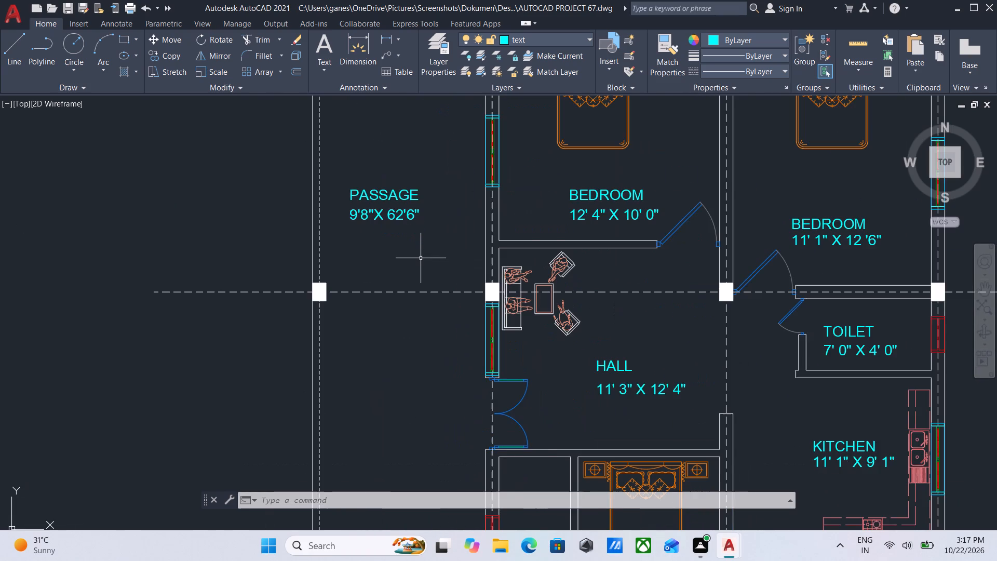
{"action": "scroll", "coordinate": [421, 258], "scroll_direction": "down", "scroll_amount": 2}
{"action": "middle_click_drag", "start_coordinate": [419, 270], "coordinate": [353, 211]}
{"action": "scroll", "coordinate": [340, 211], "scroll_direction": "down", "scroll_amount": 1}
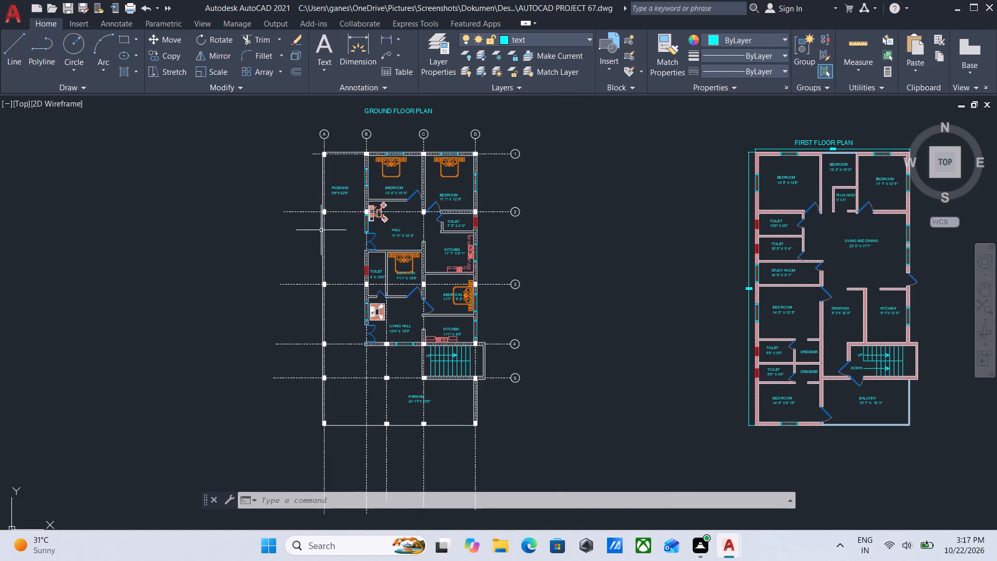
Compare the ground floor's rooms around grid lines 3 to 5 with the first floor plan.
{"action": "scroll", "coordinate": [397, 294], "scroll_direction": "up", "scroll_amount": 2}
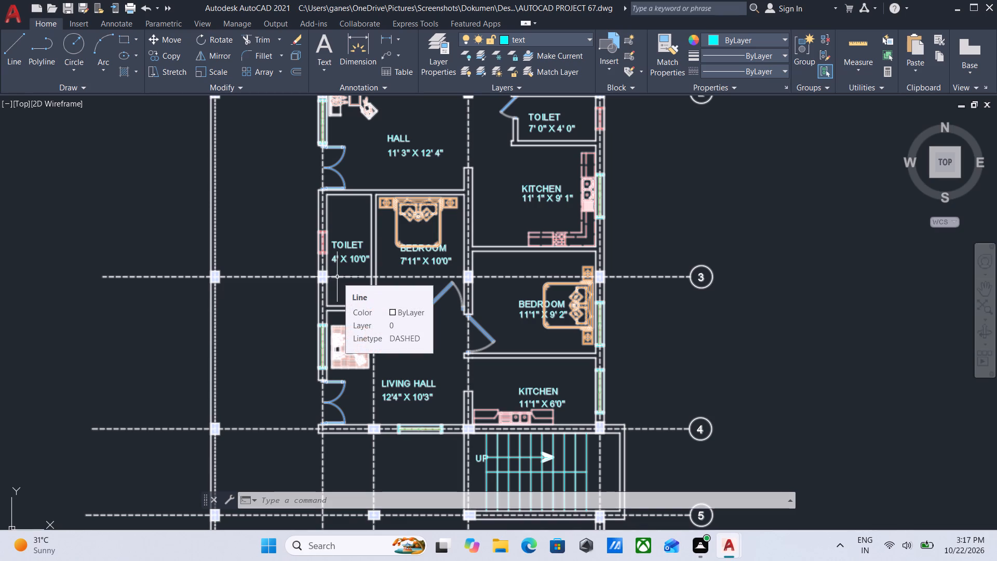
{"action": "scroll", "coordinate": [457, 272], "scroll_direction": "down", "scroll_amount": 1}
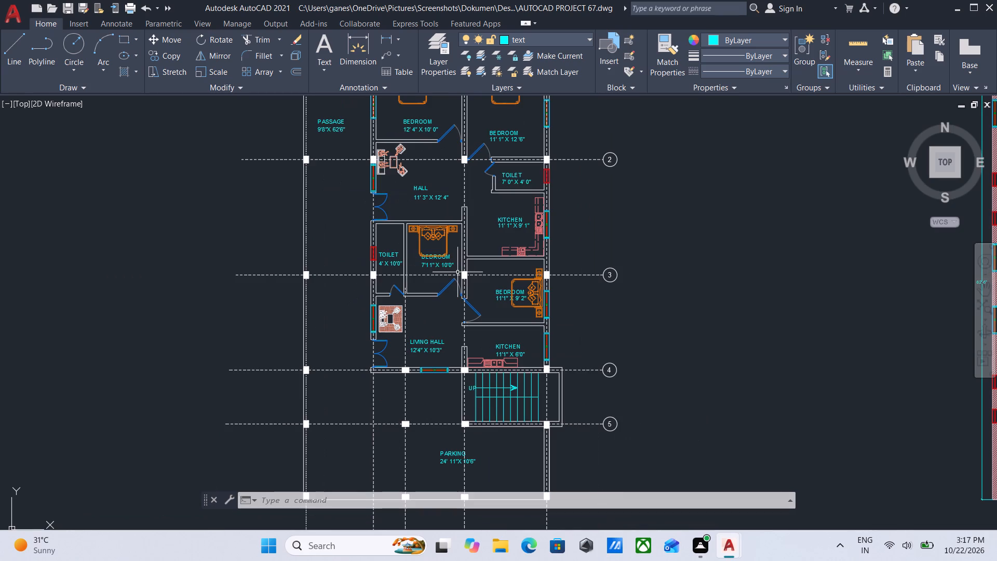
{"action": "middle_click_drag", "start_coordinate": [517, 249], "coordinate": [456, 263]}
{"action": "middle_click_drag", "start_coordinate": [556, 273], "coordinate": [462, 202]}
{"action": "scroll", "coordinate": [472, 203], "scroll_direction": "down", "scroll_amount": 1}
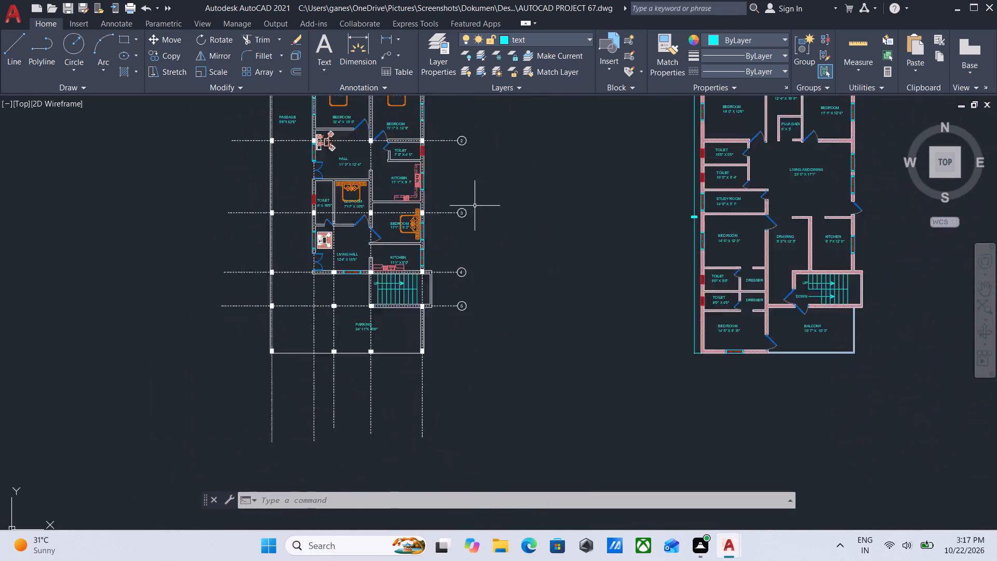
{"action": "scroll", "coordinate": [475, 206], "scroll_direction": "down", "scroll_amount": 1}
{"action": "middle_click_drag", "start_coordinate": [474, 203], "coordinate": [424, 147]}
{"action": "scroll", "coordinate": [694, 259], "scroll_direction": "up", "scroll_amount": 2}
{"action": "middle_click_drag", "start_coordinate": [474, 219], "coordinate": [611, 363]}
{"action": "middle_click_drag", "start_coordinate": [327, 208], "coordinate": [544, 311]}
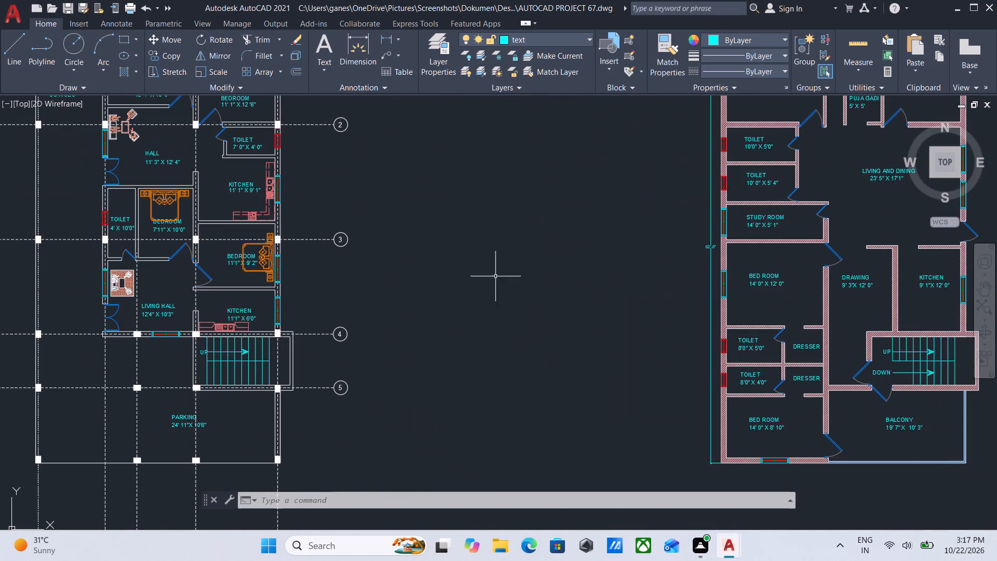
{"action": "scroll", "coordinate": [415, 225], "scroll_direction": "down", "scroll_amount": 1}
{"action": "middle_click_drag", "start_coordinate": [419, 228], "coordinate": [500, 302]}
Examine the ground floor's bedrooms, hall, toilet and passage along grid lines A to D near grid lines 1 and 2.
{"action": "scroll", "coordinate": [338, 243], "scroll_direction": "up", "scroll_amount": 2}
{"action": "scroll", "coordinate": [380, 201], "scroll_direction": "up", "scroll_amount": 1}
{"action": "middle_click_drag", "start_coordinate": [381, 200], "coordinate": [368, 264]}
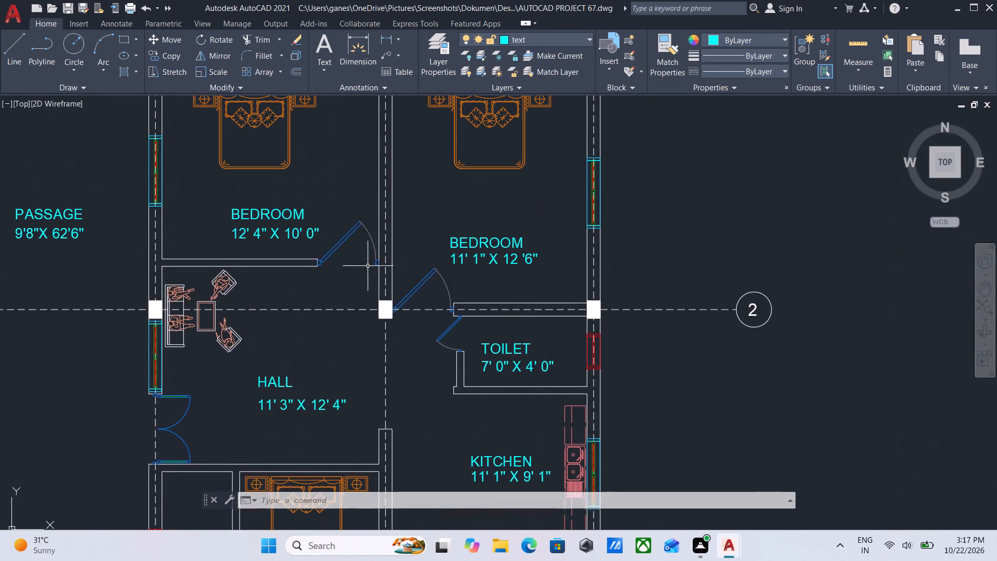
{"action": "middle_click_drag", "start_coordinate": [388, 204], "coordinate": [375, 285]}
{"action": "middle_click_drag", "start_coordinate": [345, 208], "coordinate": [363, 269]}
{"action": "scroll", "coordinate": [322, 218], "scroll_direction": "down", "scroll_amount": 1}
{"action": "middle_click_drag", "start_coordinate": [322, 217], "coordinate": [490, 208]}
{"action": "scroll", "coordinate": [493, 206], "scroll_direction": "up", "scroll_amount": 1}
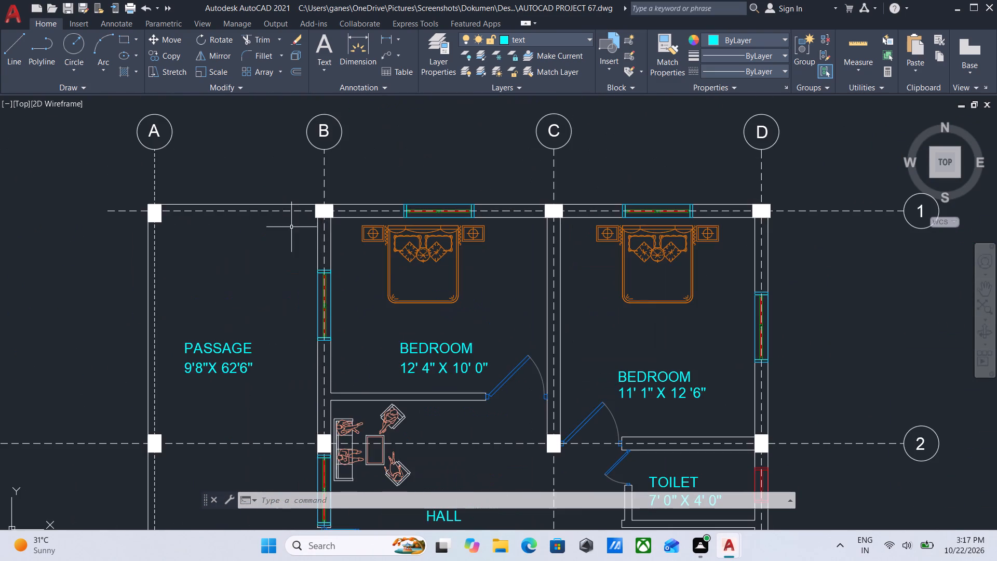
{"action": "scroll", "coordinate": [294, 227], "scroll_direction": "down", "scroll_amount": 1}
{"action": "middle_click_drag", "start_coordinate": [298, 227], "coordinate": [446, 317]}
{"action": "middle_click_drag", "start_coordinate": [463, 310], "coordinate": [398, 224]}
{"action": "middle_click_drag", "start_coordinate": [413, 285], "coordinate": [405, 238]}
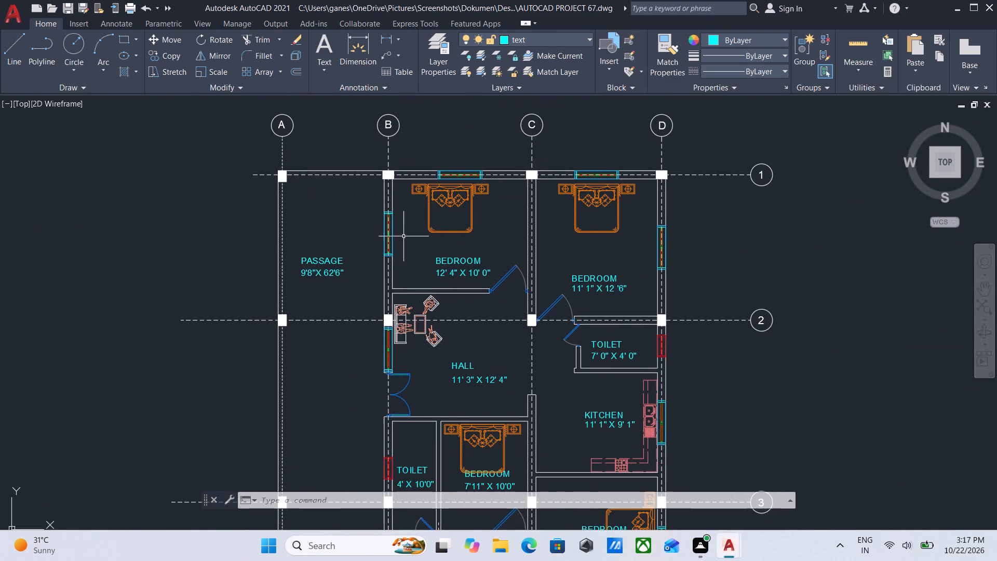
{"action": "scroll", "coordinate": [395, 280], "scroll_direction": "down", "scroll_amount": 1}
{"action": "middle_click_drag", "start_coordinate": [395, 280], "coordinate": [333, 209]}
{"action": "scroll", "coordinate": [378, 260], "scroll_direction": "down", "scroll_amount": 1}
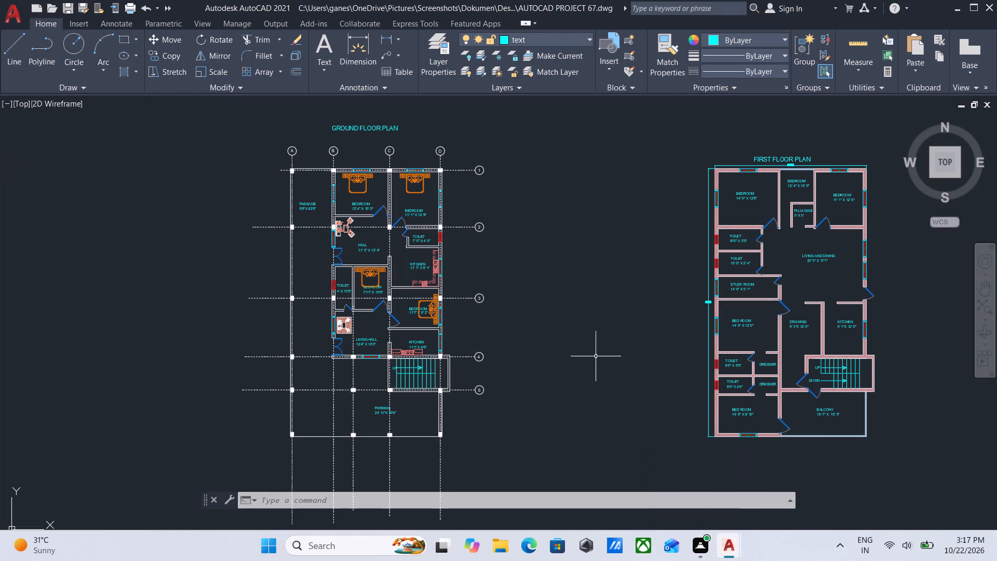
Compare the first floor's balcony, staircase and lower bedroom with the ground floor's parking and staircase.
{"action": "scroll", "coordinate": [581, 362], "scroll_direction": "up", "scroll_amount": 1}
{"action": "middle_click_drag", "start_coordinate": [581, 362], "coordinate": [623, 349]}
{"action": "middle_click_drag", "start_coordinate": [759, 371], "coordinate": [542, 355]}
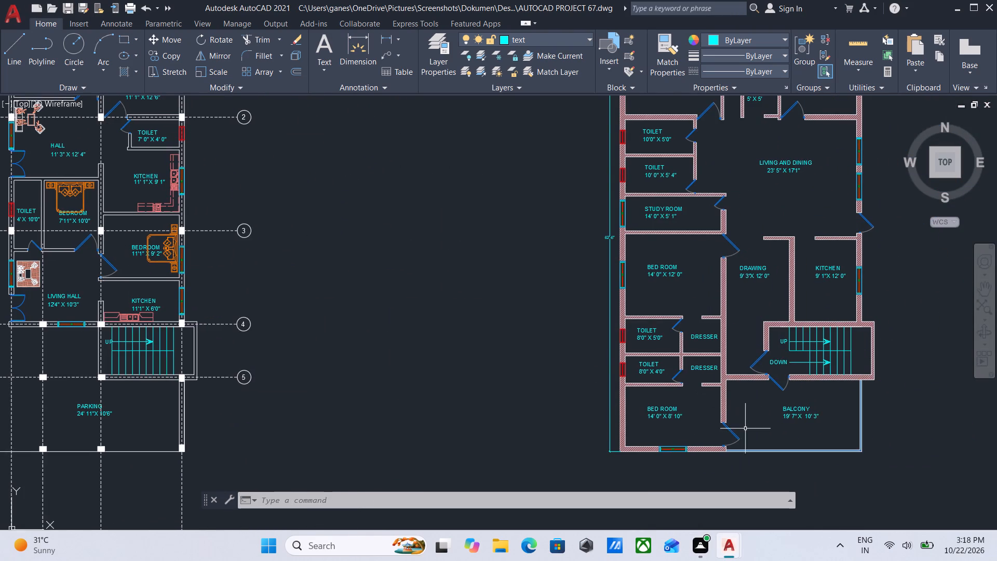
{"action": "scroll", "coordinate": [745, 429], "scroll_direction": "up", "scroll_amount": 1}
{"action": "scroll", "coordinate": [740, 429], "scroll_direction": "down", "scroll_amount": 1}
{"action": "middle_click_drag", "start_coordinate": [712, 421], "coordinate": [596, 407]}
{"action": "middle_click_drag", "start_coordinate": [473, 397], "coordinate": [682, 397]}
{"action": "middle_click_drag", "start_coordinate": [466, 365], "coordinate": [693, 385]}
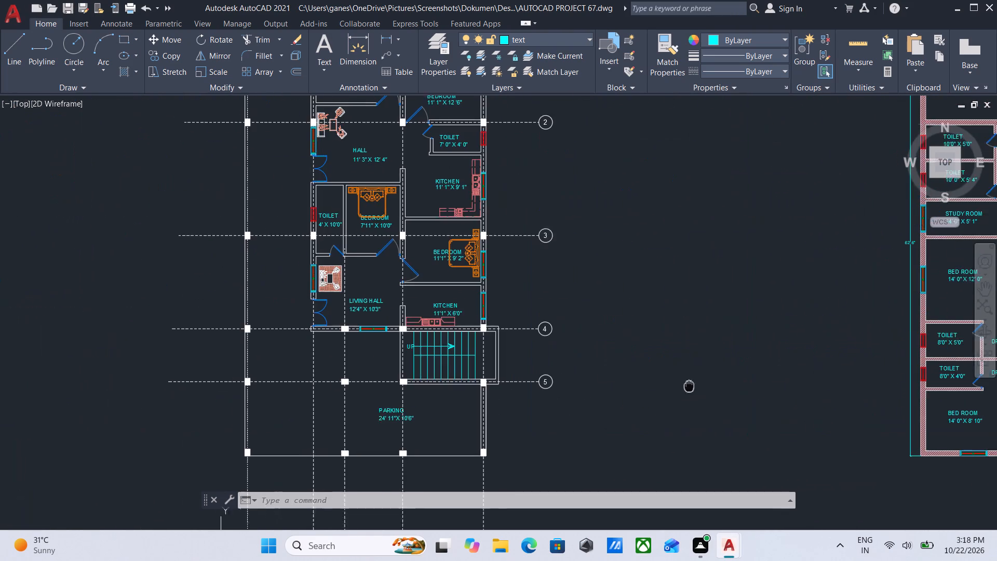
{"action": "middle_click_drag", "start_coordinate": [693, 385], "coordinate": [694, 385]}
{"action": "scroll", "coordinate": [666, 406], "scroll_direction": "down", "scroll_amount": 1}
{"action": "middle_click_drag", "start_coordinate": [659, 410], "coordinate": [588, 443]}
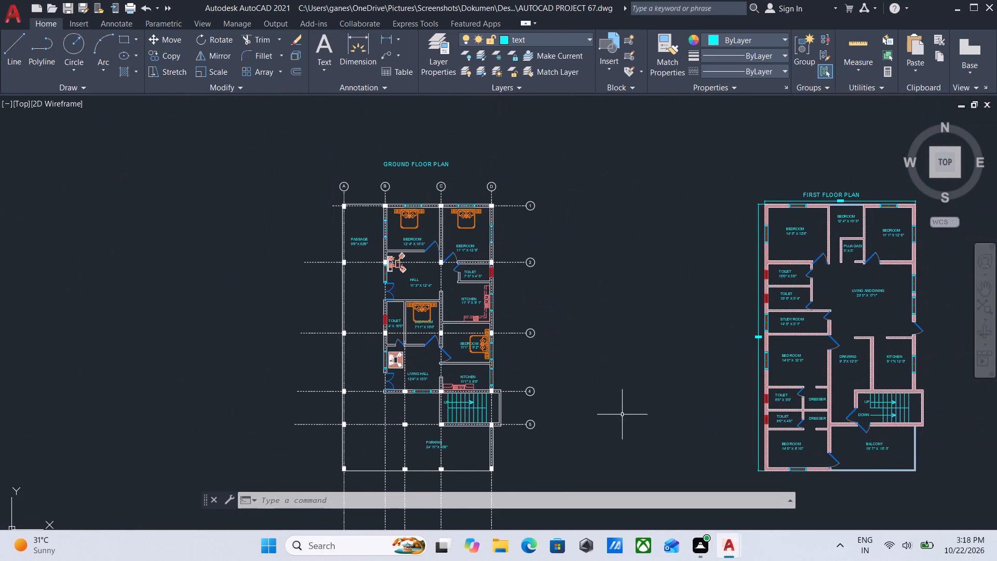